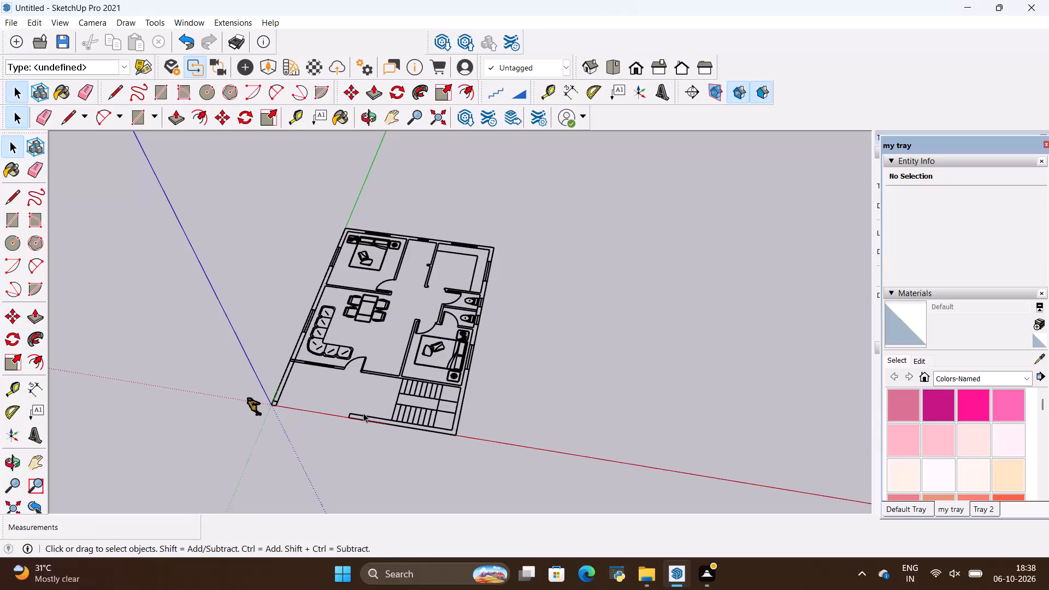
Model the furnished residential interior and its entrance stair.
Examine the imported floor plan from several angles and distances, including a low view across it.
middle_drag(362, 434, 293, 419)
scroll(343, 284, up, 4)
scroll(335, 373, down, 4)
middle_drag(299, 430, 456, 398)
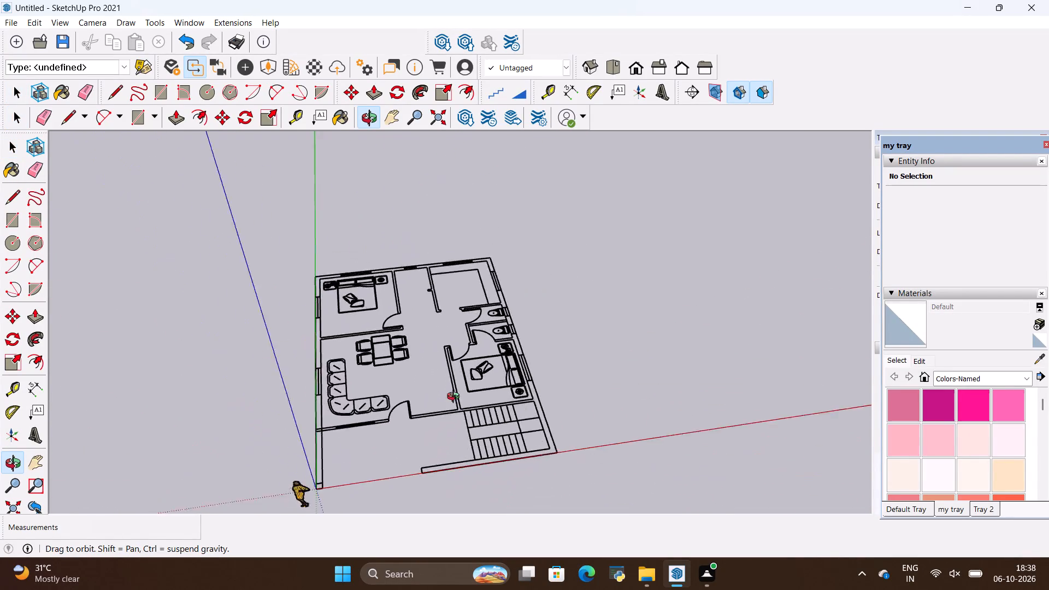
middle_drag(456, 398, 372, 413)
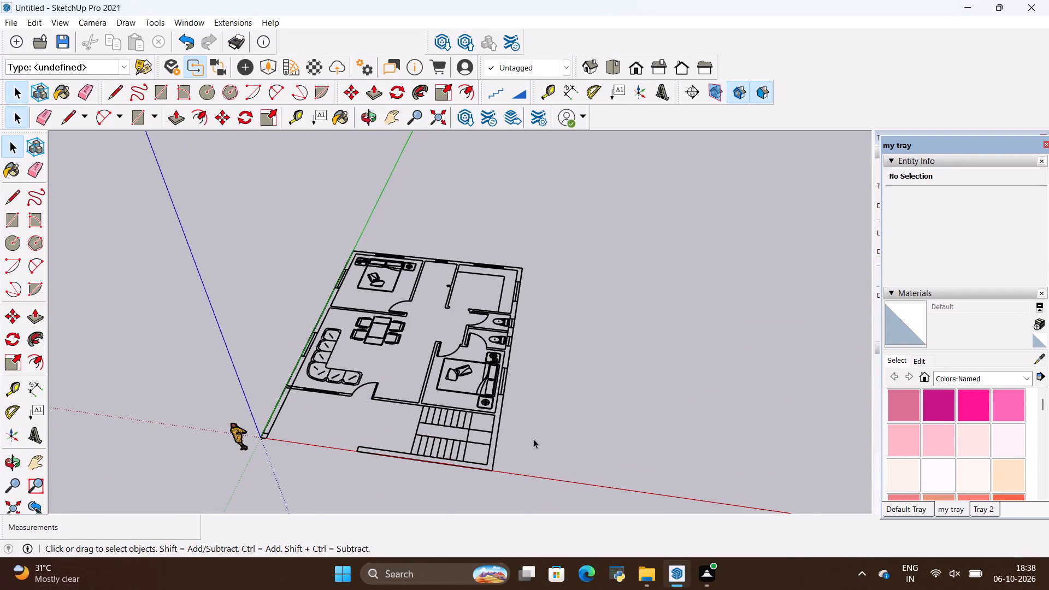
scroll(314, 340, up, 3)
scroll(313, 335, down, 3)
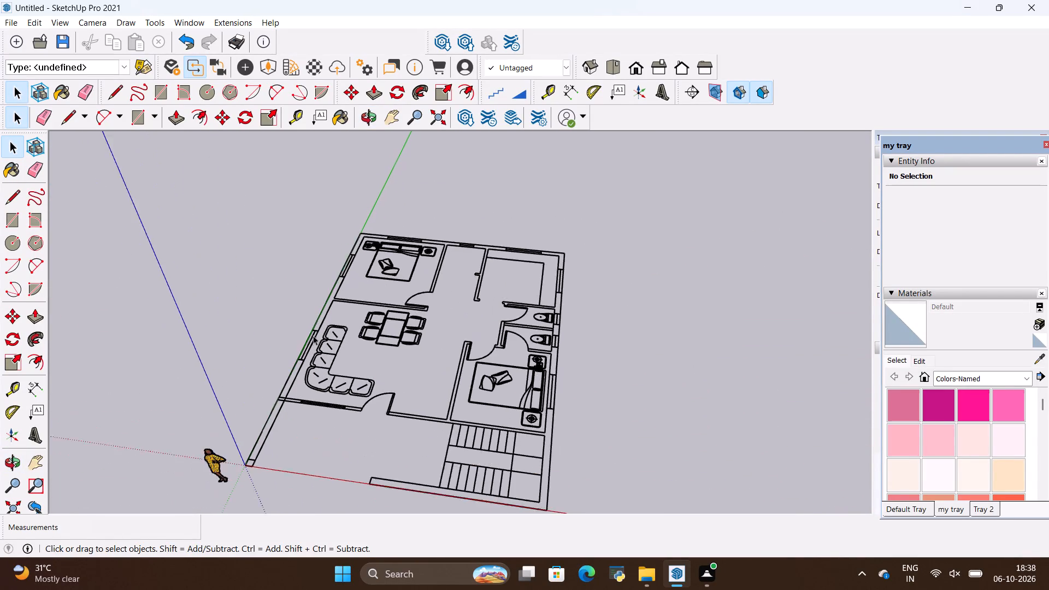
scroll(313, 335, down, 1)
scroll(320, 429, up, 1)
middle_drag(325, 456, 353, 368)
scroll(355, 365, down, 11)
middle_drag(390, 371, 425, 306)
scroll(382, 352, up, 16)
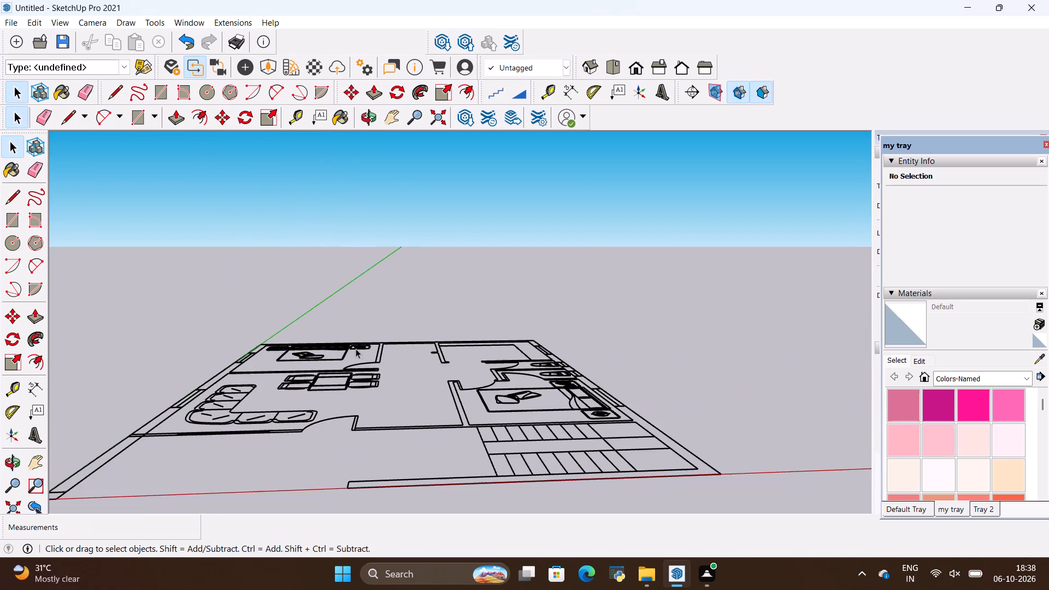
scroll(429, 377, down, 5)
middle_drag(461, 373, 445, 444)
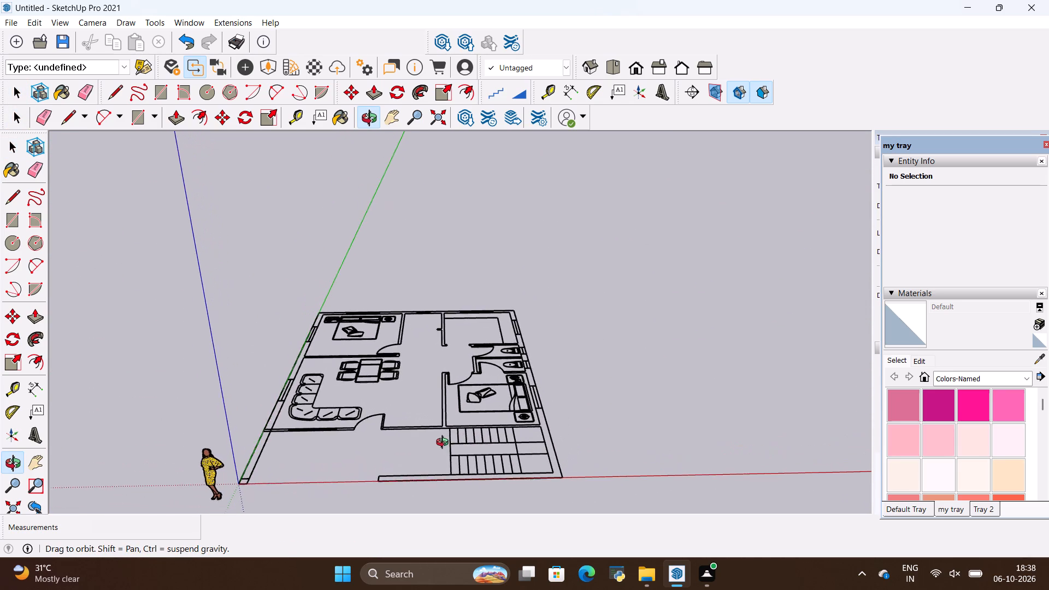
middle_drag(445, 444, 444, 444)
Draw a 9" by 10' 8 5/8" rectangle over the green-axis outer wall between the bedroom window and the living-room window.
scroll(306, 345, up, 8)
middle_drag(329, 312, 328, 447)
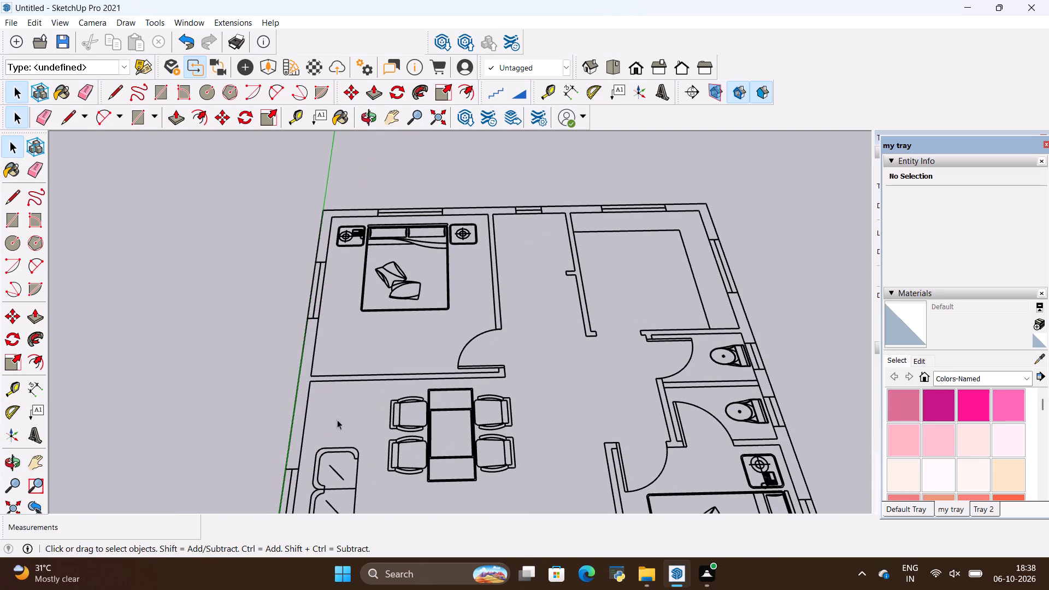
key(r)
scroll(308, 280, up, 3)
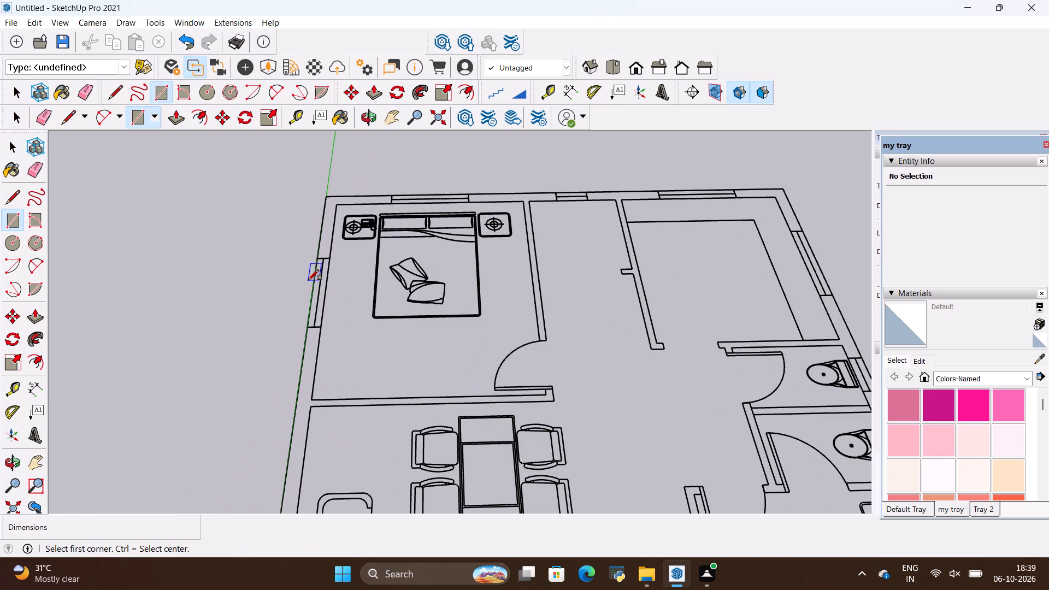
scroll(322, 306, down, 4)
click(303, 445)
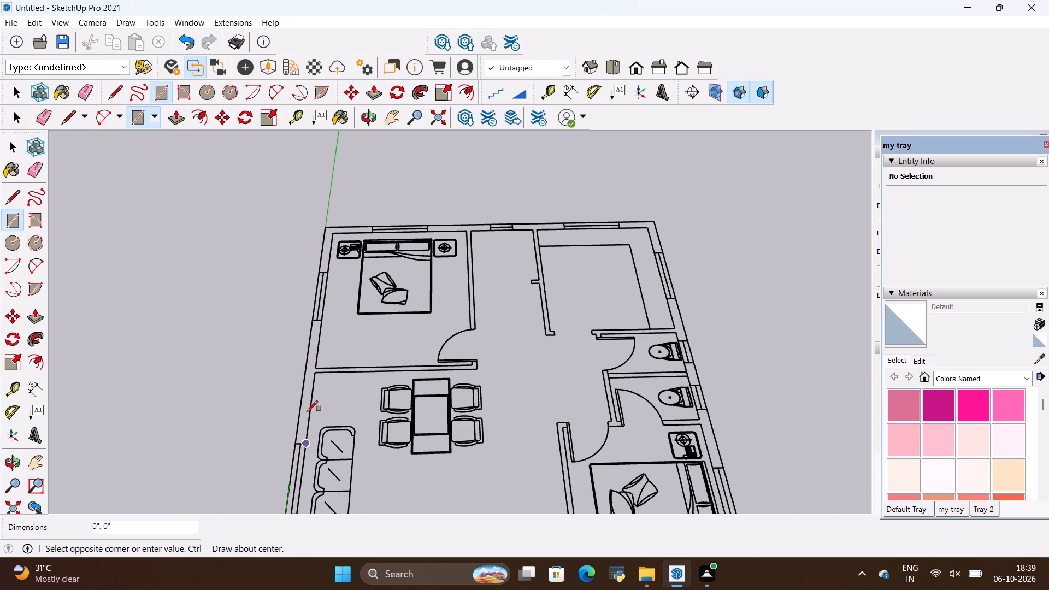
click(311, 318)
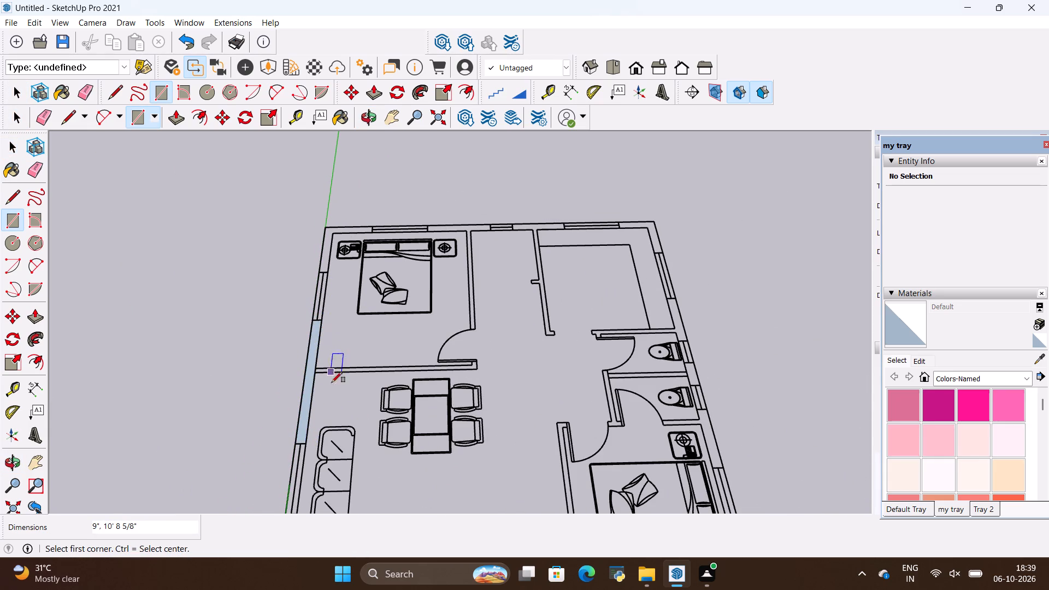
Draw a rectangle about 12' 5" long over the partition wall between the upper-left bedroom and the dining area.
scroll(417, 399, up, 6)
scroll(534, 373, up, 3)
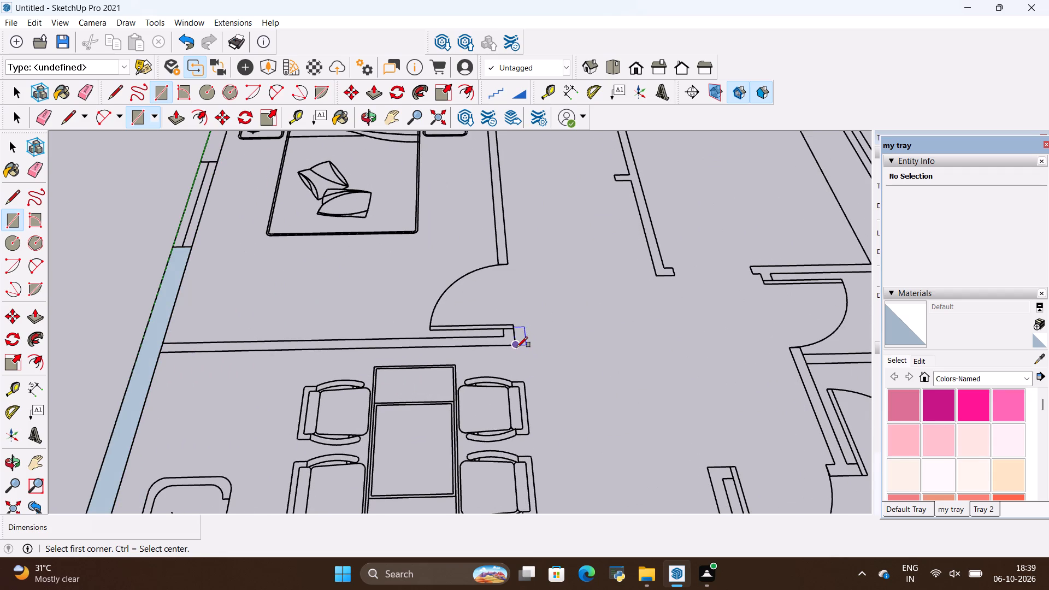
click(517, 347)
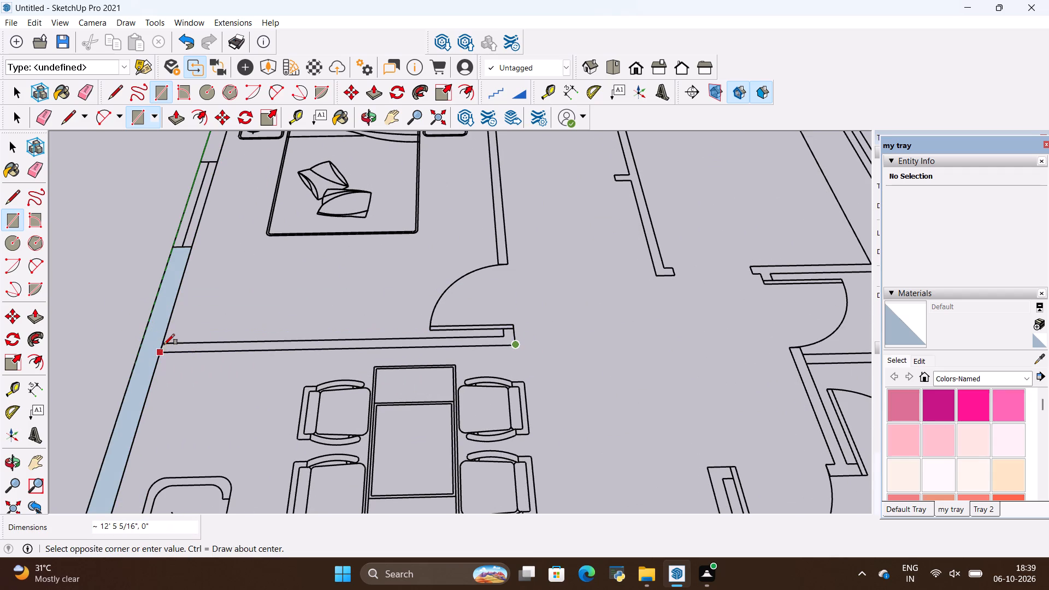
click(163, 344)
Fill the small wall return beside the bedroom door with a rectangle and erase the edge separating it from the partition.
scroll(522, 341, up, 8)
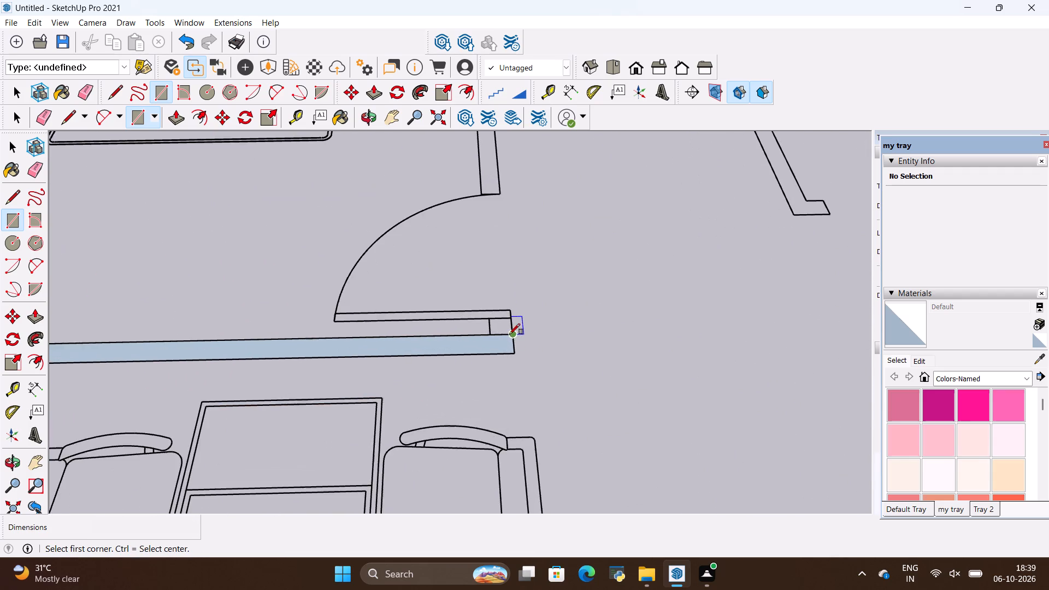
scroll(515, 332, up, 4)
click(509, 334)
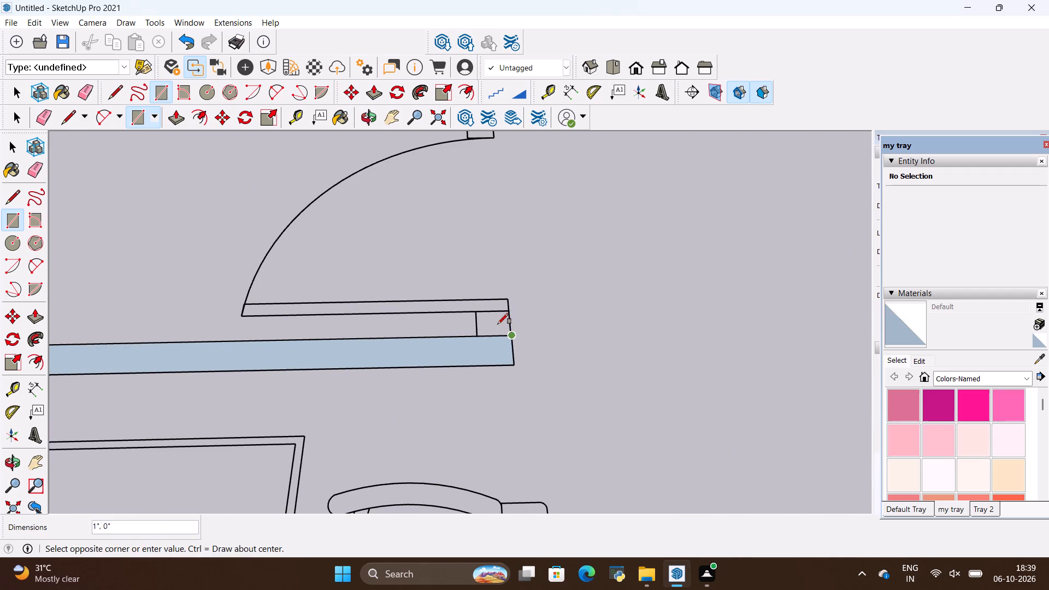
click(476, 311)
scroll(471, 389, down, 6)
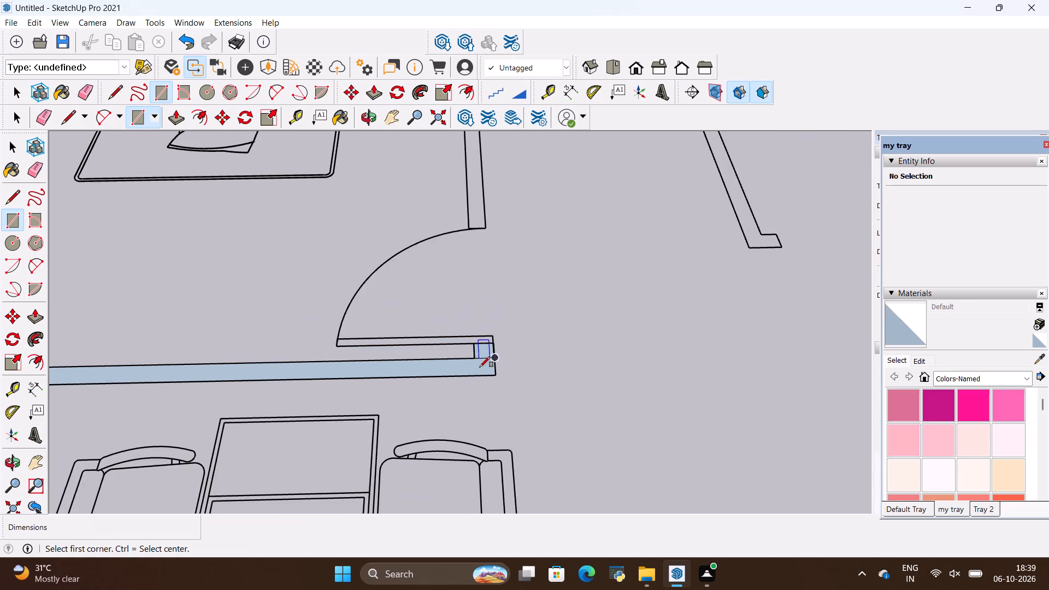
scroll(480, 361, up, 8)
key(e)
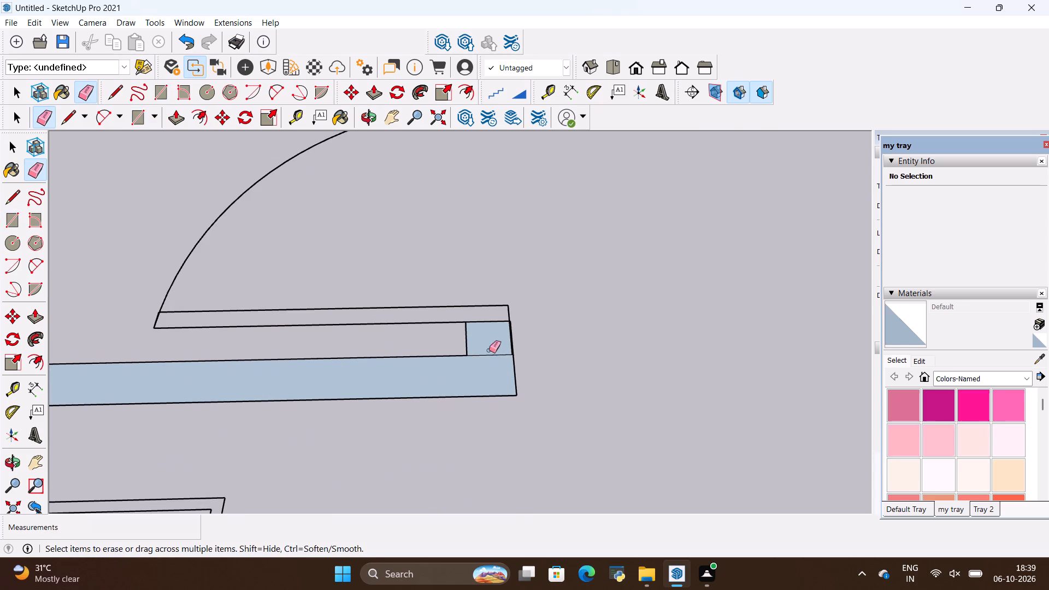
drag(489, 349, 489, 364)
Draw 9" by 5' 3 3/8" and 3' 6 3/8" by 9" rectangles over the outer walls from the bedroom's corner to its two windows.
scroll(456, 338, down, 20)
scroll(456, 338, down, 6)
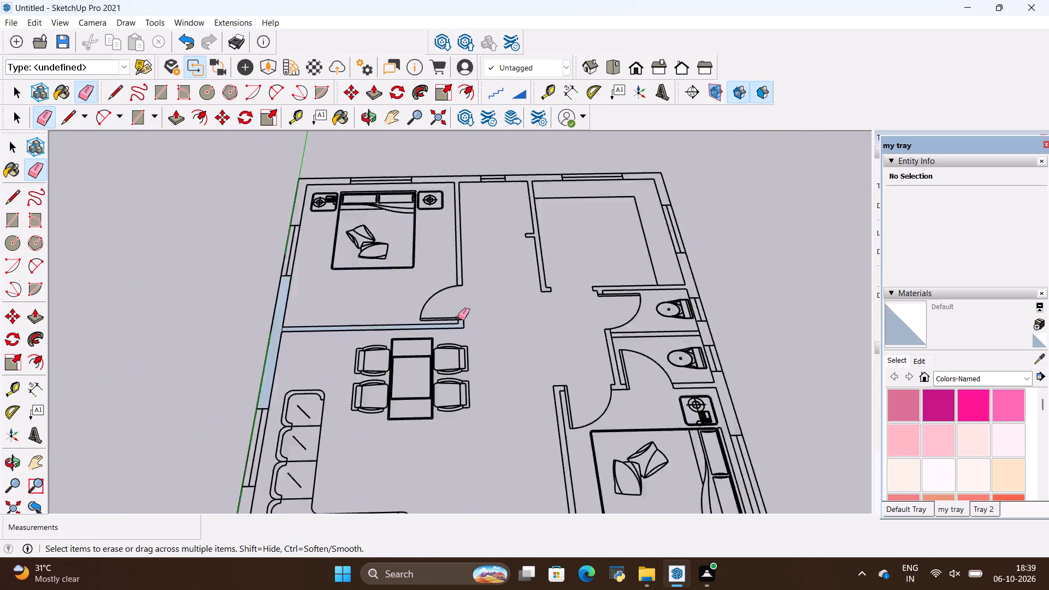
scroll(458, 317, down, 2)
scroll(362, 232, up, 12)
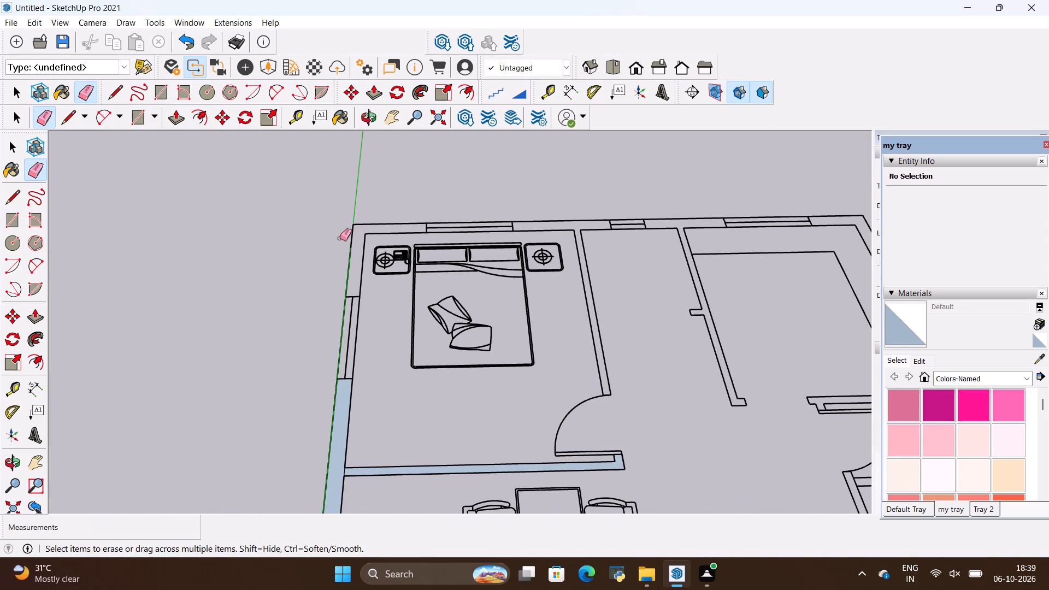
key(r)
scroll(356, 296, up, 4)
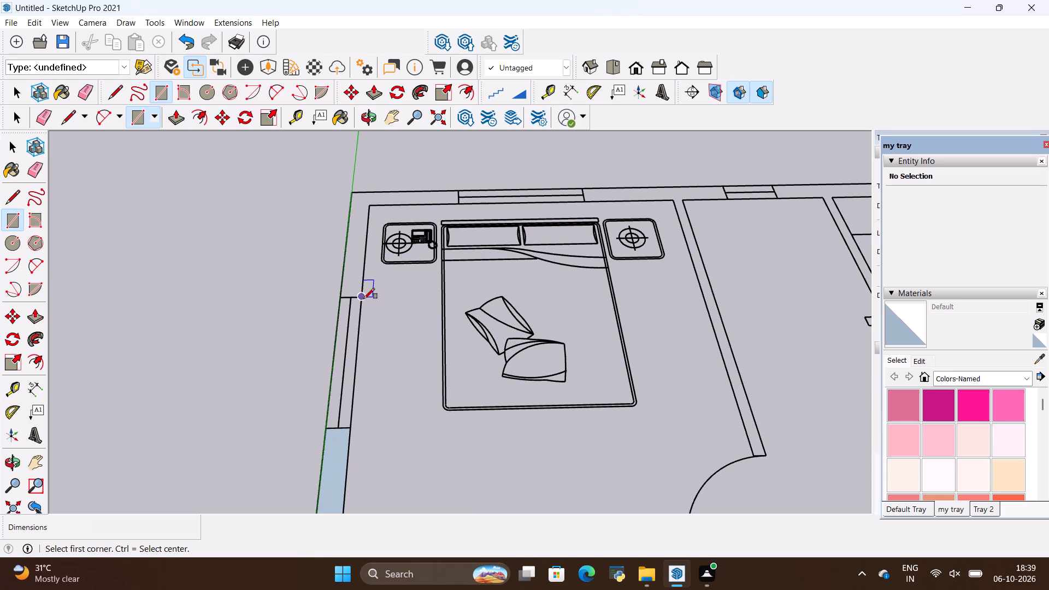
click(367, 296)
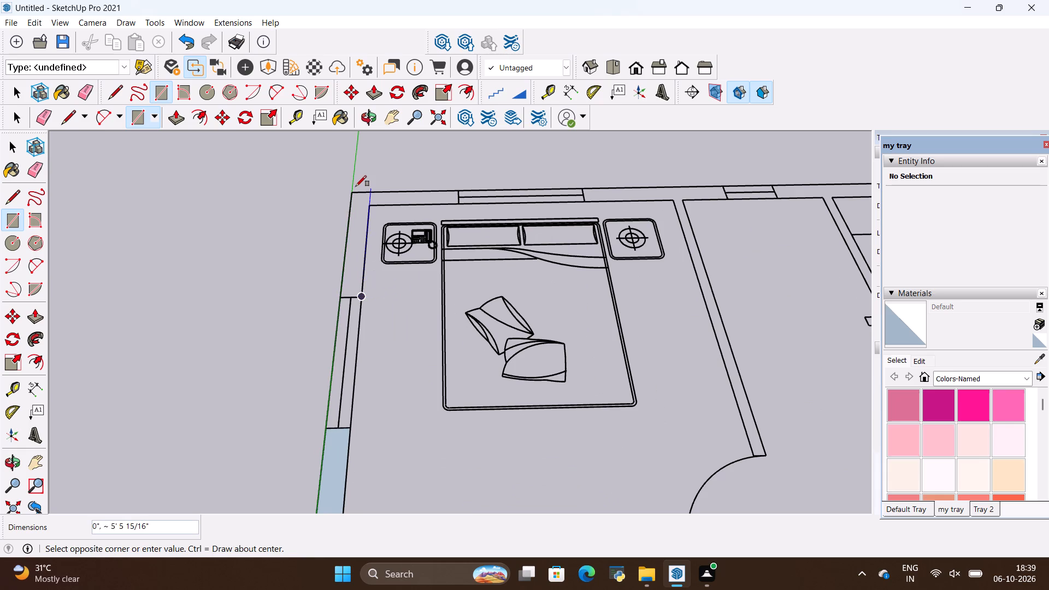
click(352, 191)
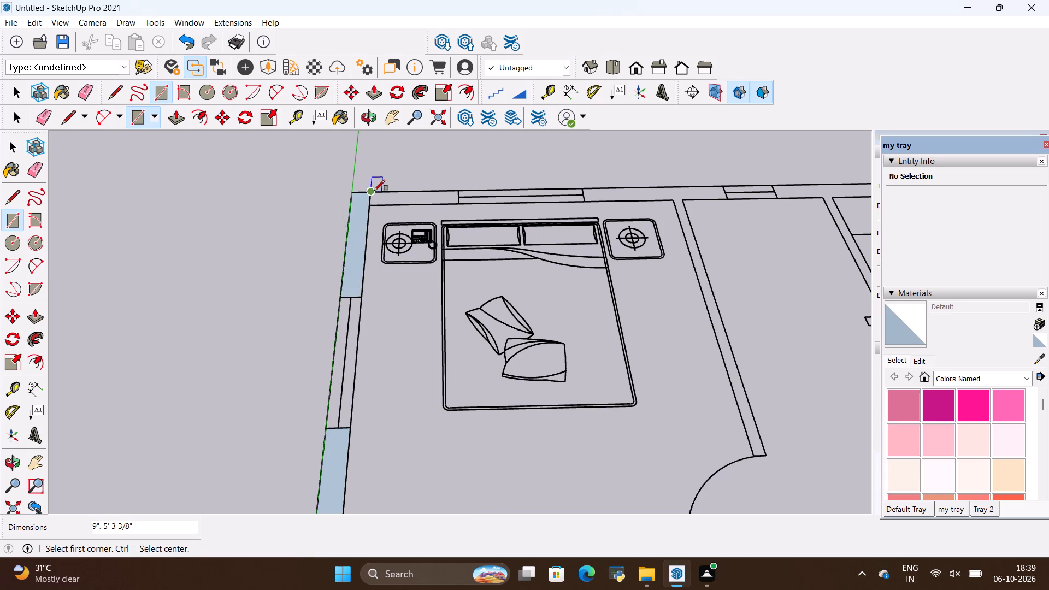
click(374, 191)
click(461, 201)
Erase the edge dividing the two wall rectangles at the bedroom's outer corner so they form one face.
scroll(352, 175, up, 10)
key(e)
drag(394, 219, 382, 219)
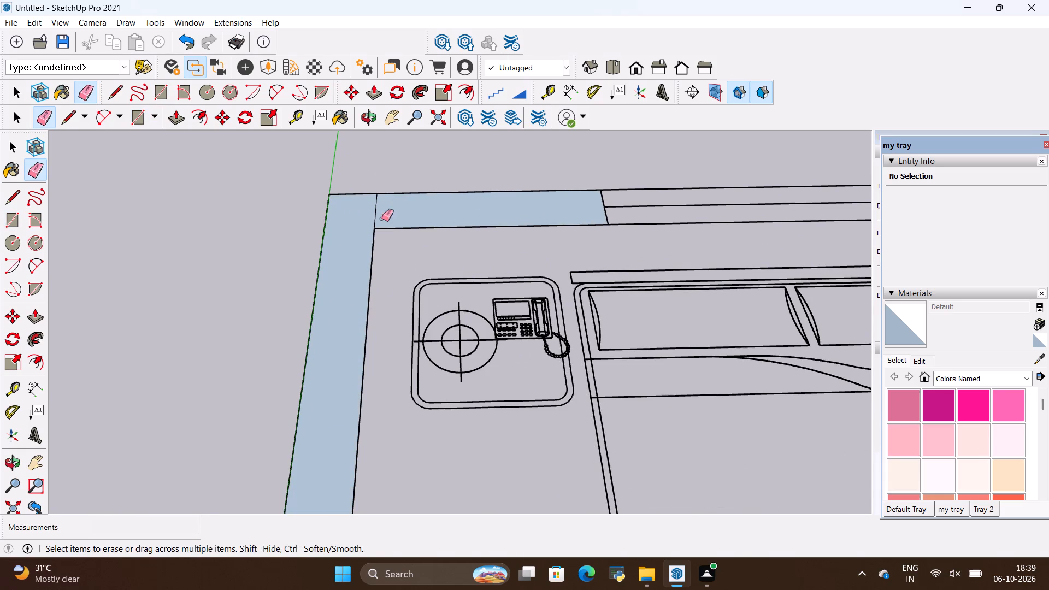
drag(382, 219, 357, 218)
Draw a rectangle about 5' 8 5/8" by 9" over the rear outer wall between the bedroom window and the small window.
scroll(335, 263, down, 17)
scroll(460, 233, up, 4)
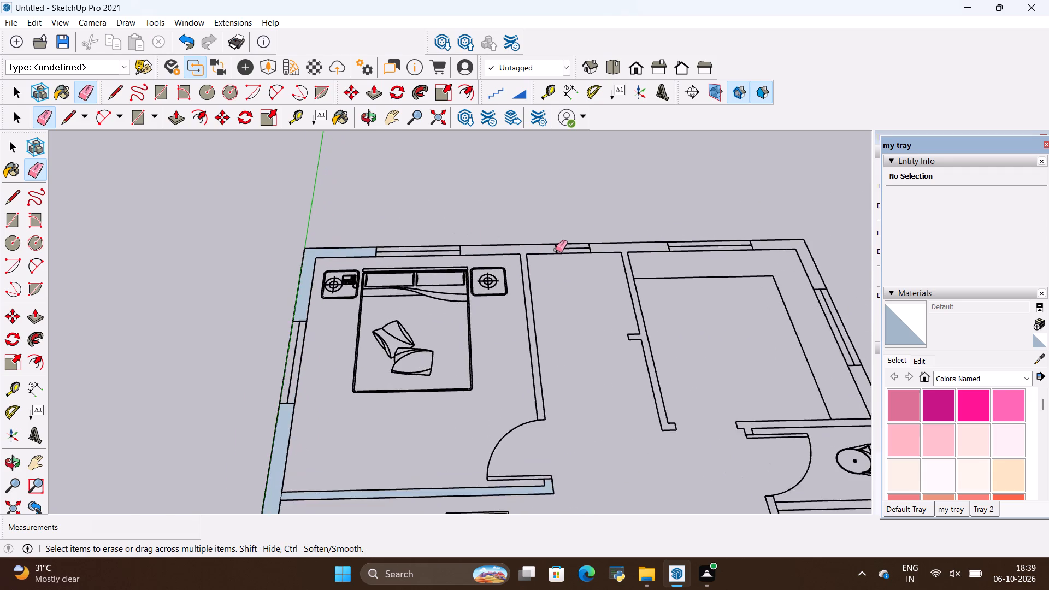
scroll(556, 250, up, 6)
key(r)
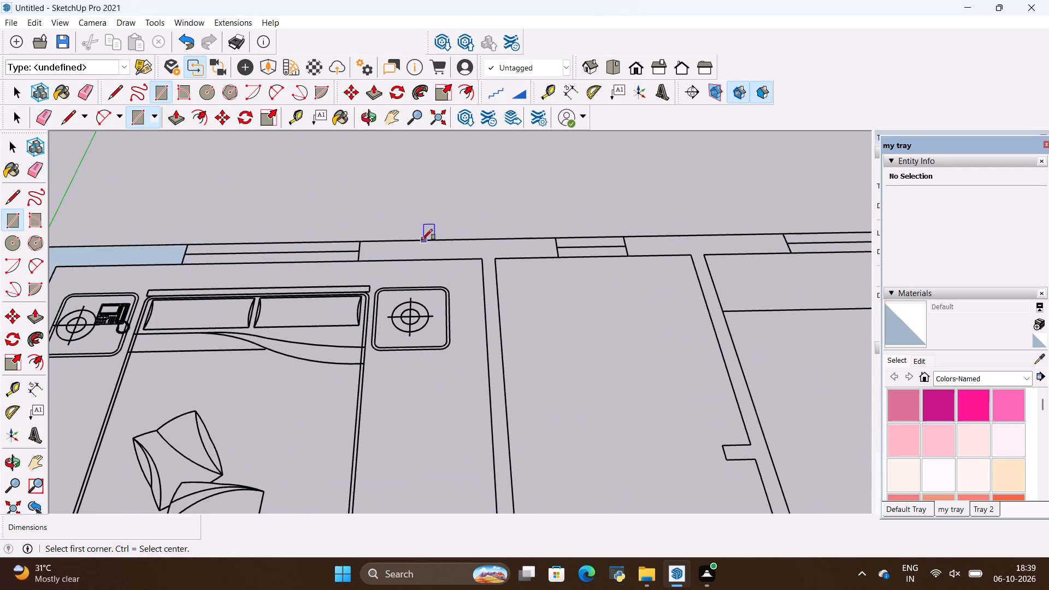
click(363, 259)
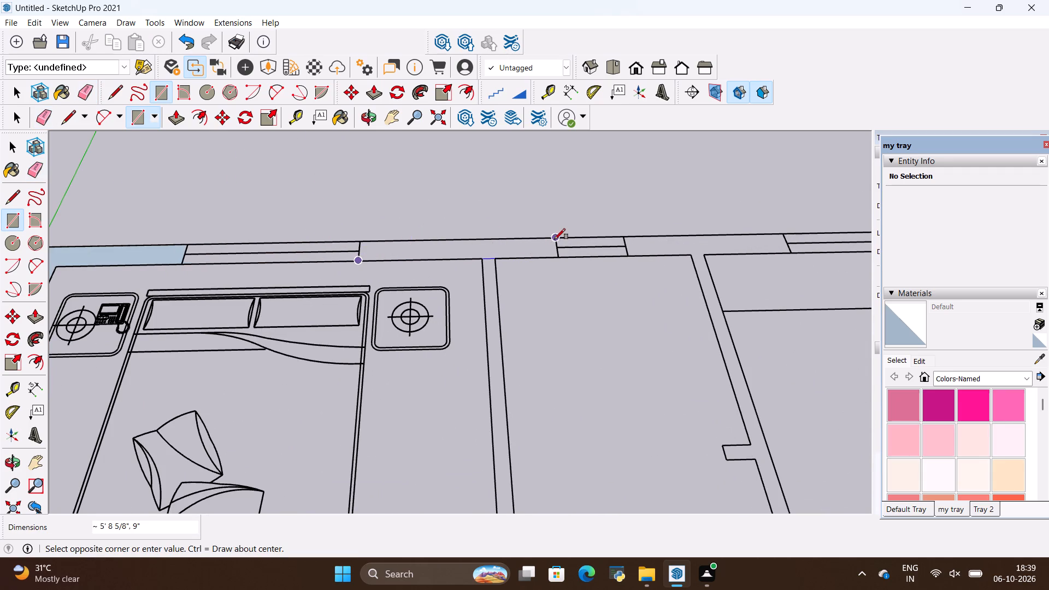
click(555, 239)
Draw a 10' 8 3/4" by about 4 7/16" rectangle over the bedroom's side partition, from the rear wall to the door opening.
scroll(347, 255, down, 10)
scroll(404, 266, up, 3)
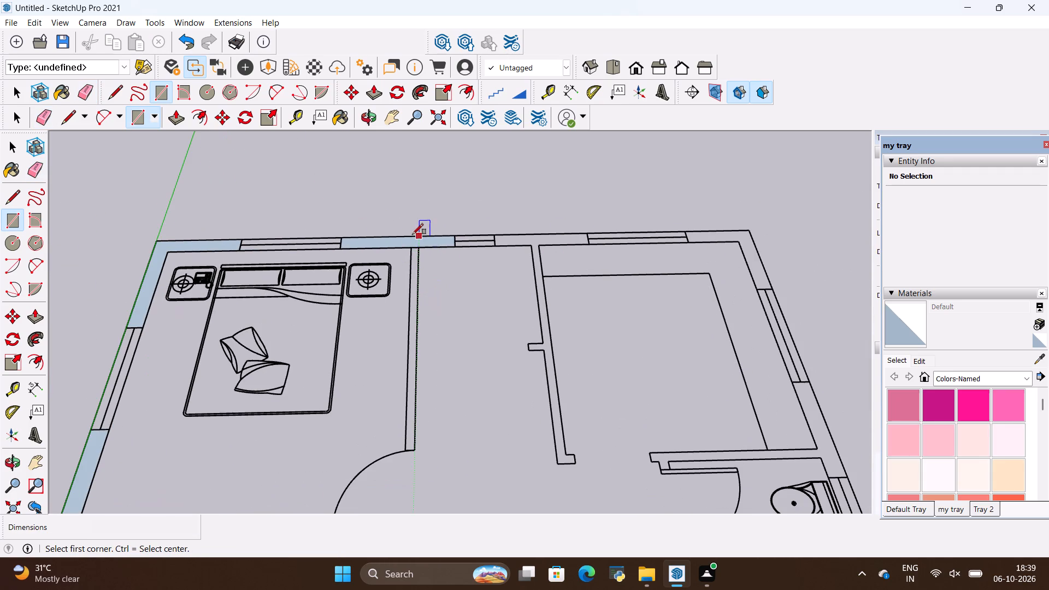
click(406, 249)
scroll(421, 456, up, 4)
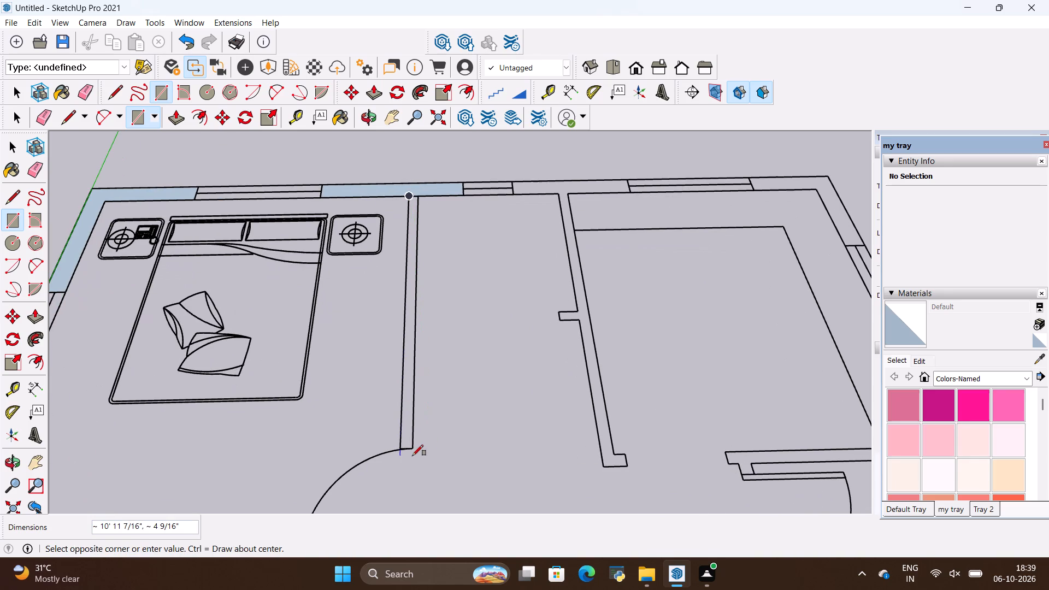
click(412, 450)
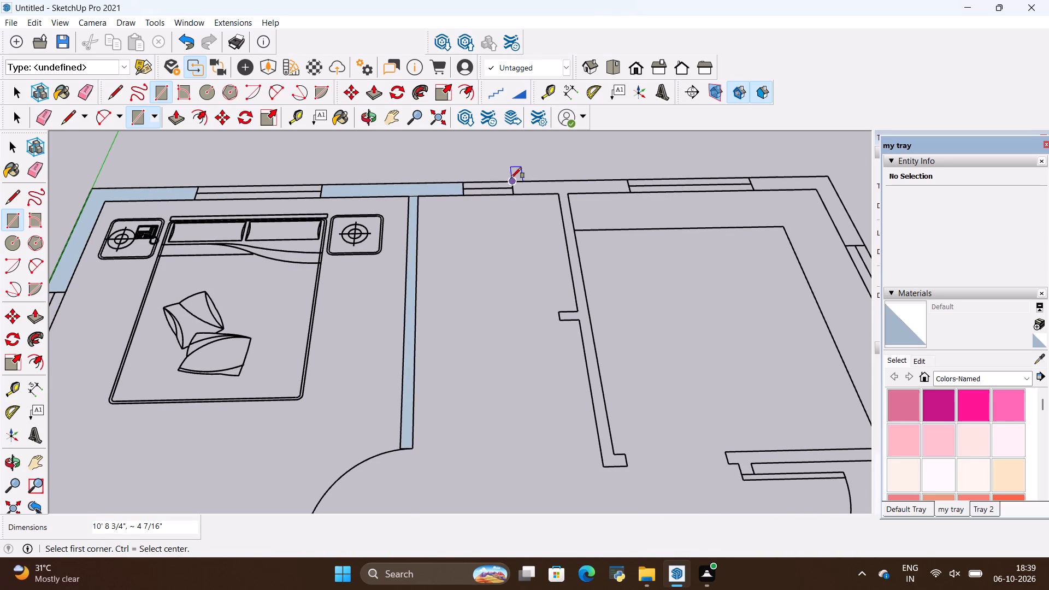
Erase the edge between the bedroom's side partition and the rear outer wall to merge their faces.
scroll(519, 176, up, 6)
scroll(292, 202, up, 10)
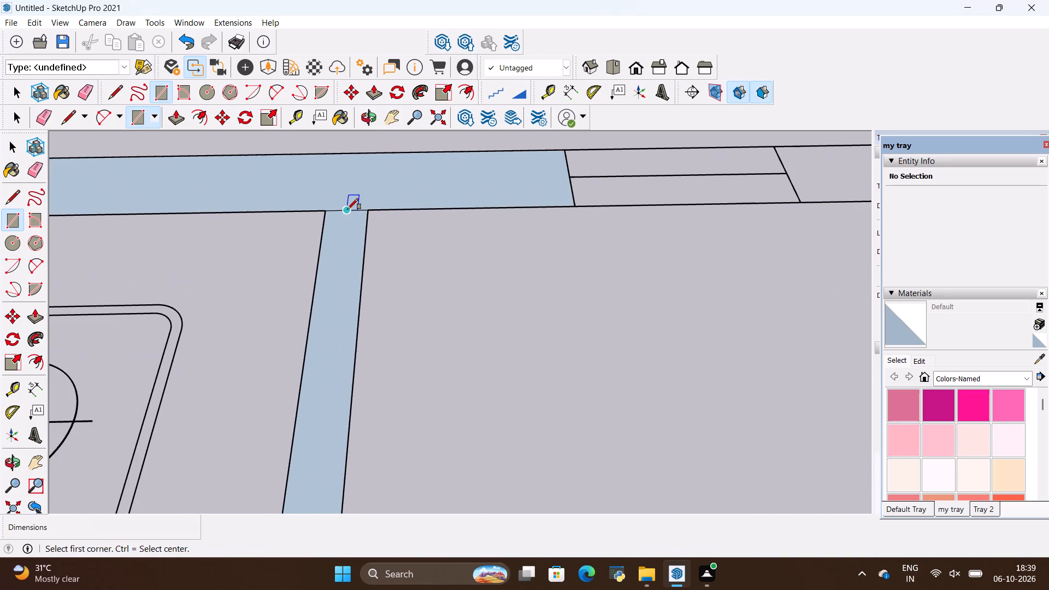
key(e)
drag(347, 208, 341, 216)
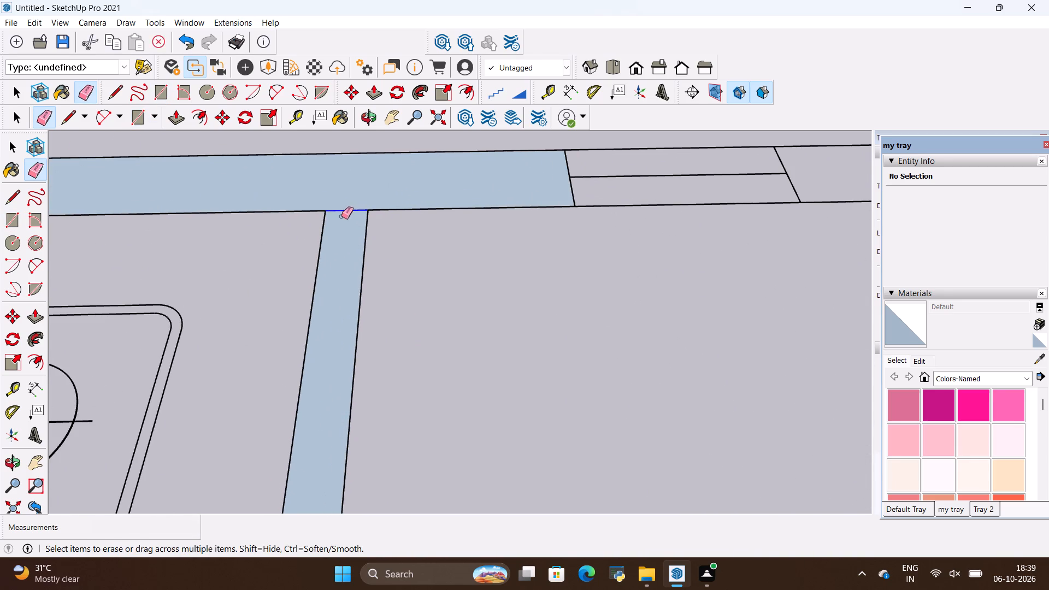
drag(341, 216, 344, 216)
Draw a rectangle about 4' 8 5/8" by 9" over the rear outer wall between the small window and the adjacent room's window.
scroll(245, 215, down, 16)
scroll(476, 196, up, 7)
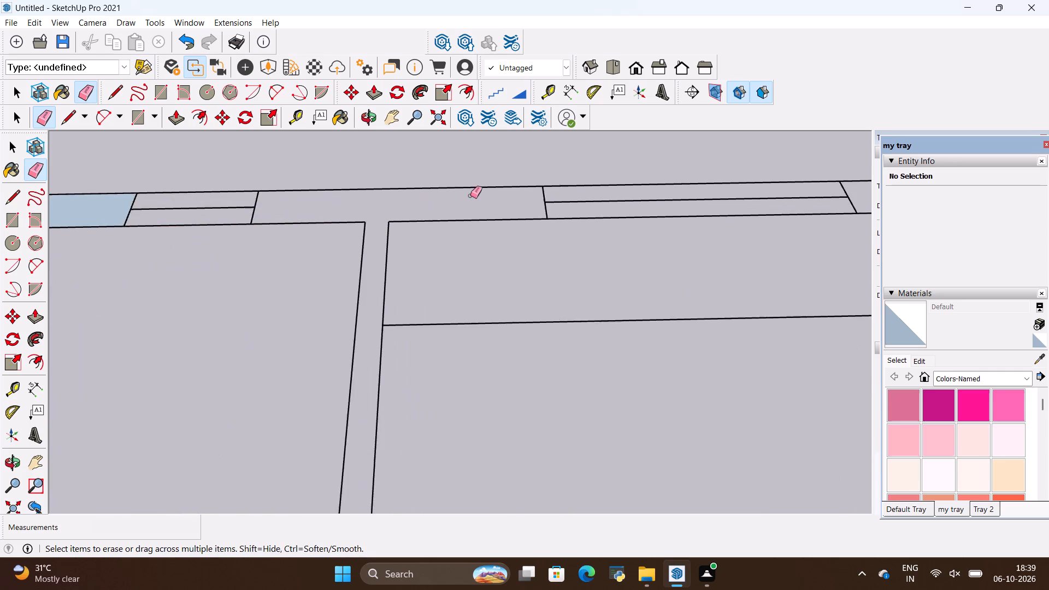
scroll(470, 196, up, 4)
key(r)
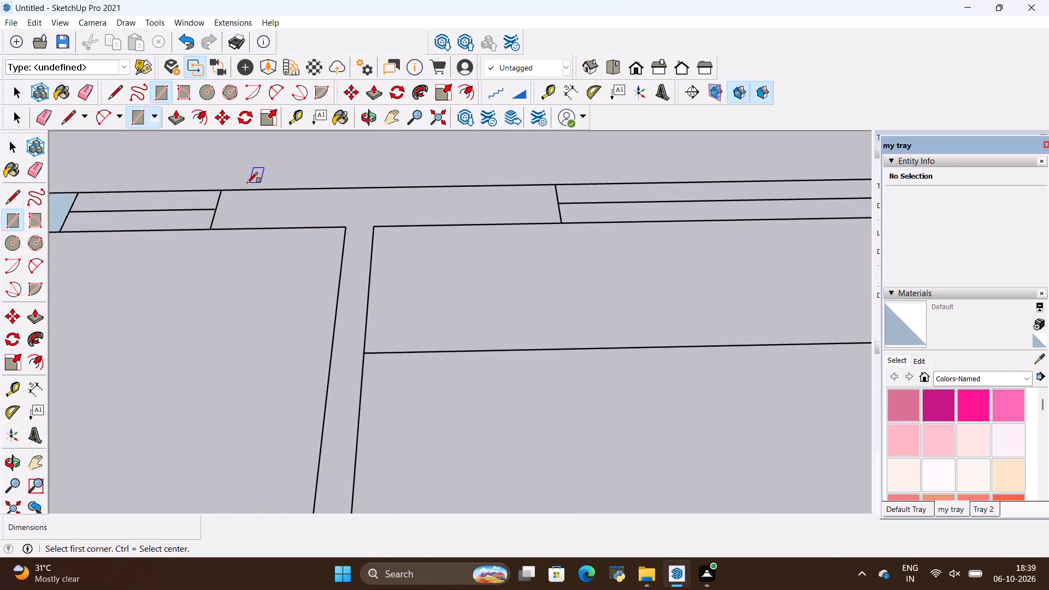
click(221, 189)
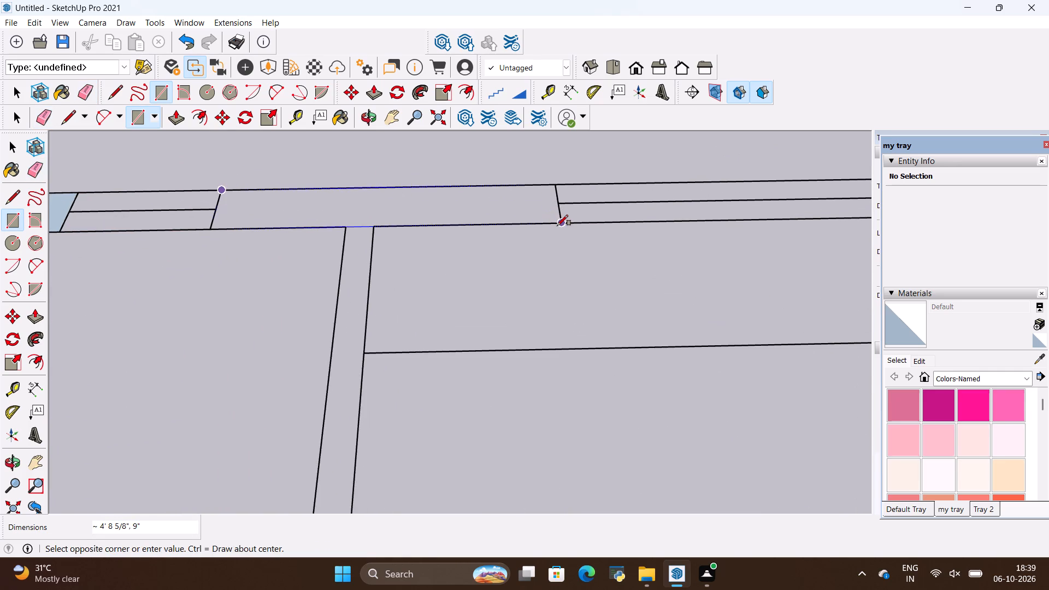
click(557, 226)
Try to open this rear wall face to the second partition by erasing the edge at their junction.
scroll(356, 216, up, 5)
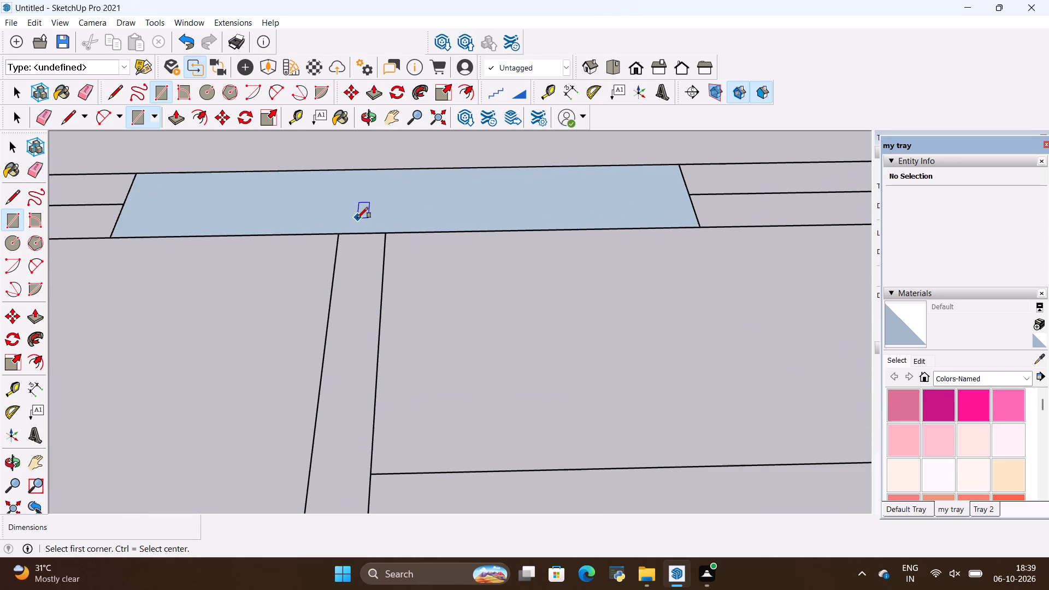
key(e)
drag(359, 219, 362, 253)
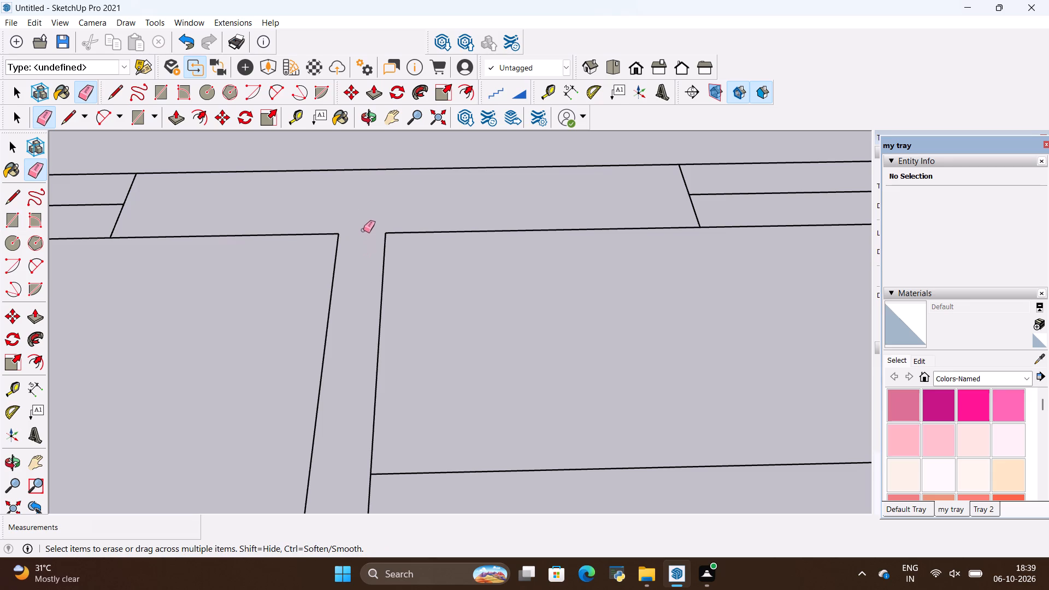
Redraw the rectangle of about 4' 8 5/8" by 9" over the rear outer wall between the small window and the adjacent room's window.
key(r)
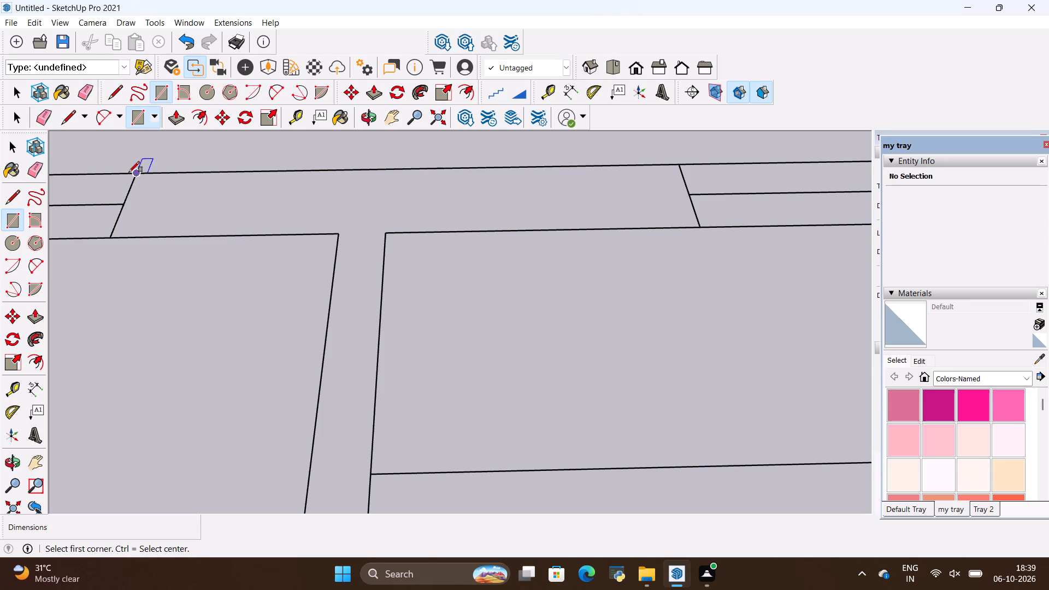
click(129, 172)
click(697, 226)
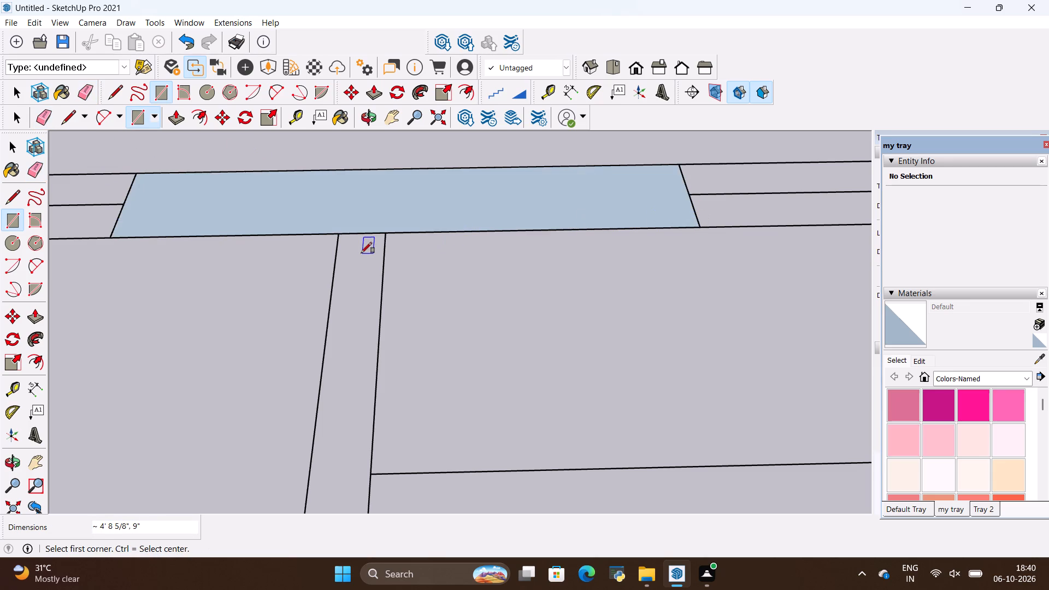
Draw a rectangle about 11' 1 9/16" by 4 15/16" over the second partition, from the rear wall to its wider end block.
click(338, 233)
scroll(381, 256, down, 7)
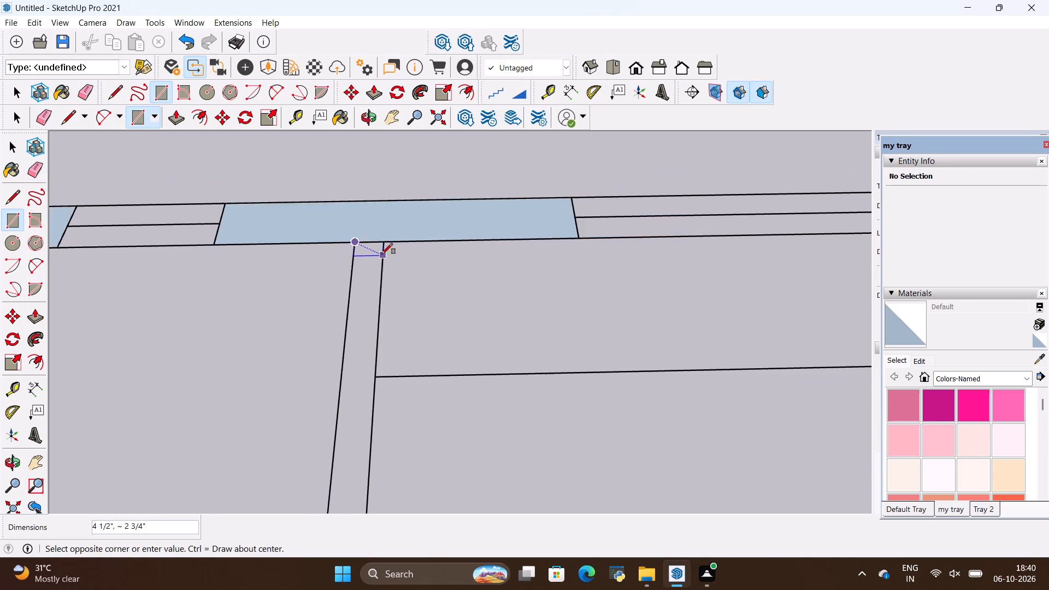
scroll(382, 254, down, 15)
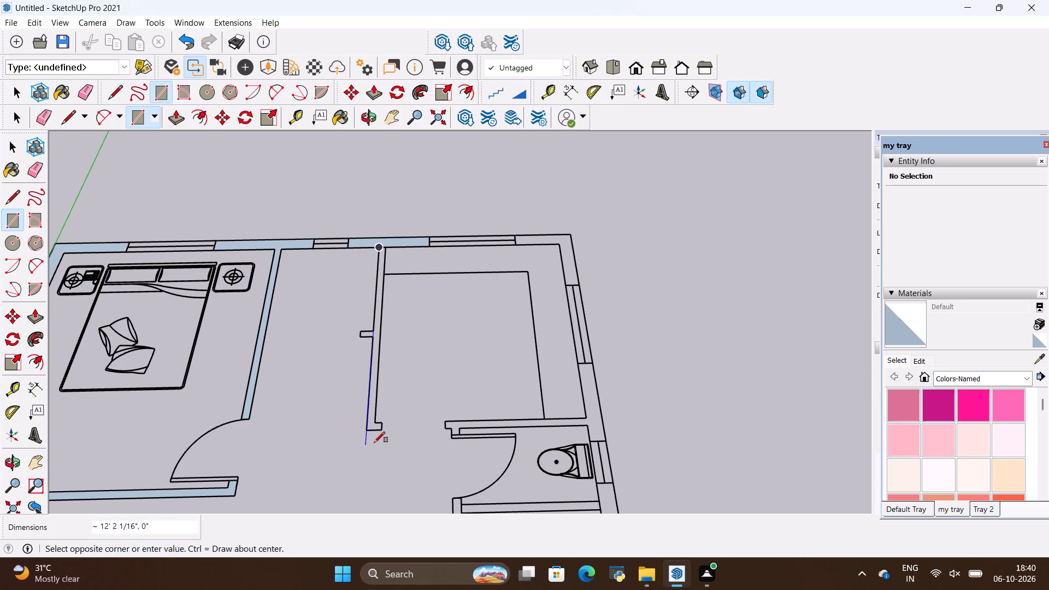
scroll(374, 438, up, 13)
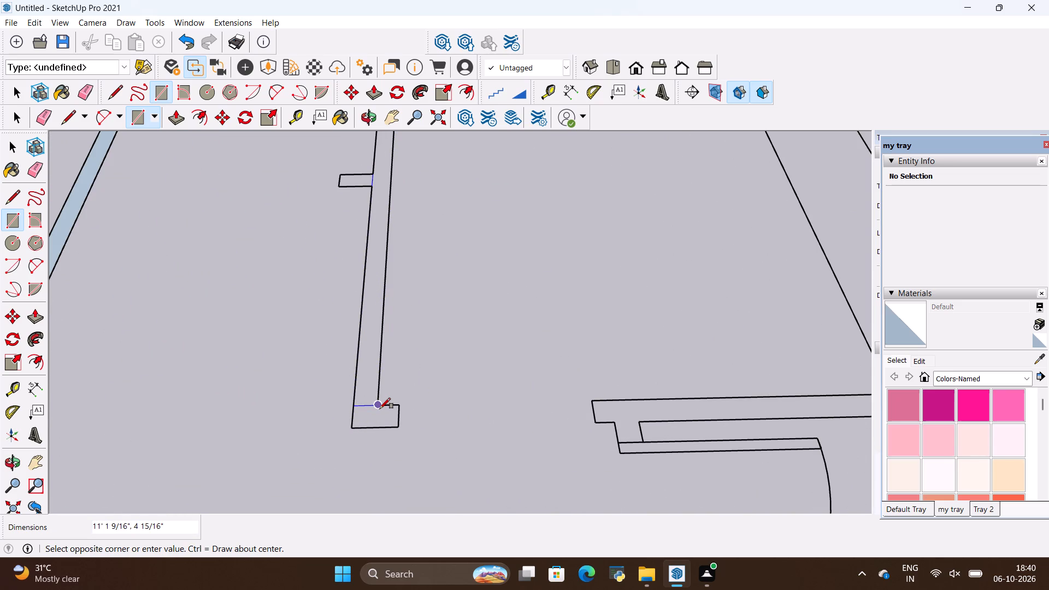
click(380, 409)
Draw a rectangle about 8 1/2" by 4 1/2" over the end block at the foot of the second partition.
click(358, 425)
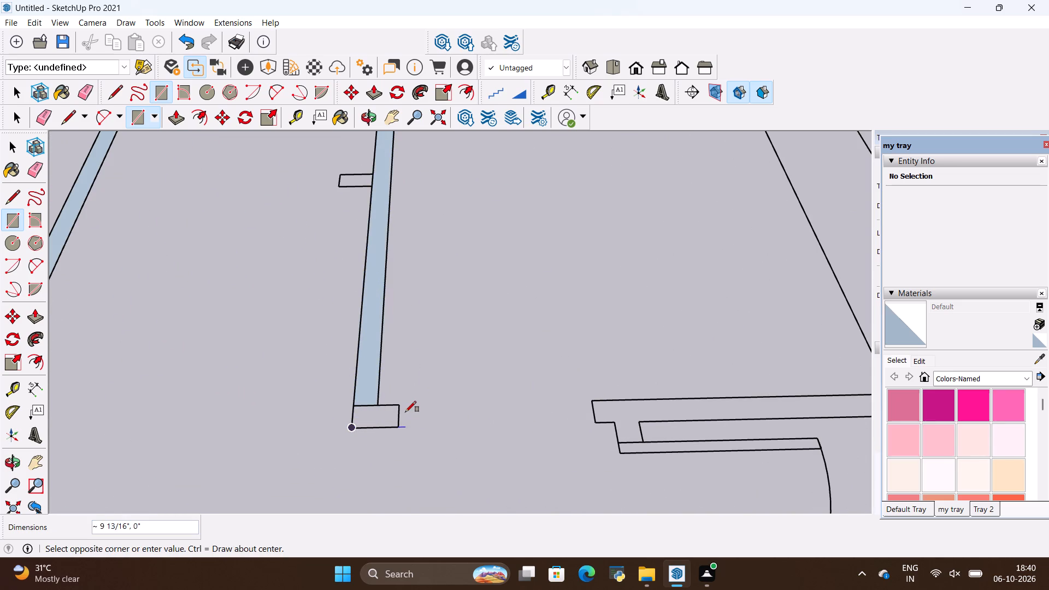
click(399, 408)
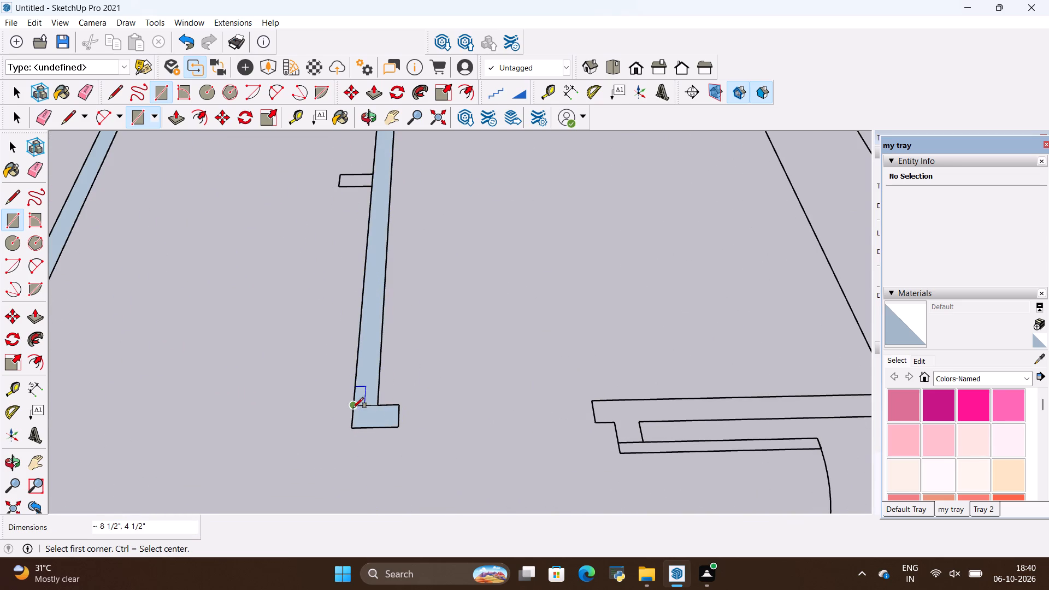
Erase the edge between the second partition and its end block to merge their faces.
scroll(353, 408, up, 10)
key(e)
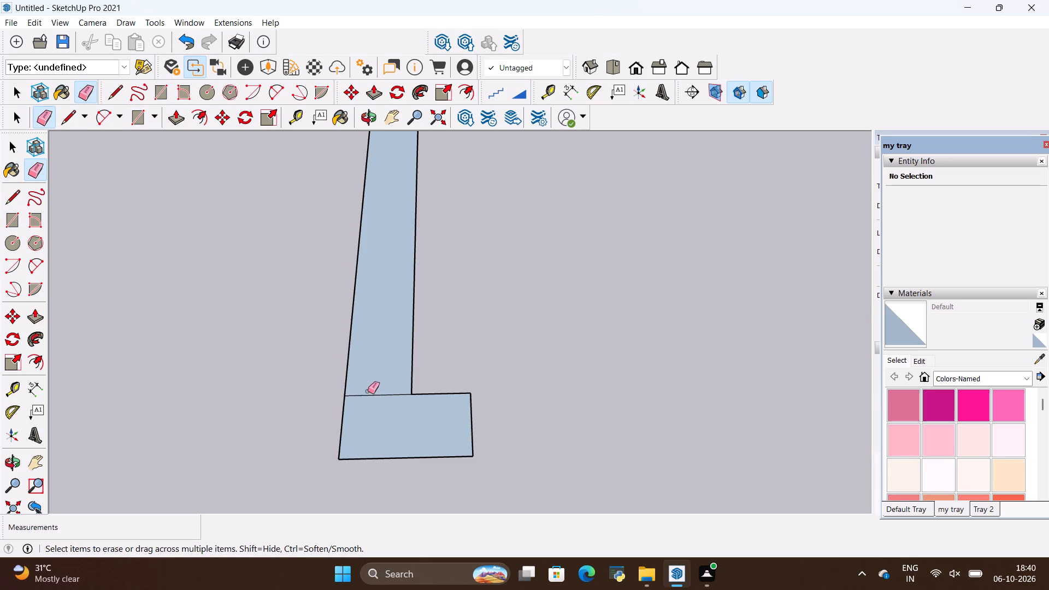
drag(368, 391, 371, 402)
Erase the edge between the second partition and the rear outer wall to merge their faces.
scroll(371, 402, down, 18)
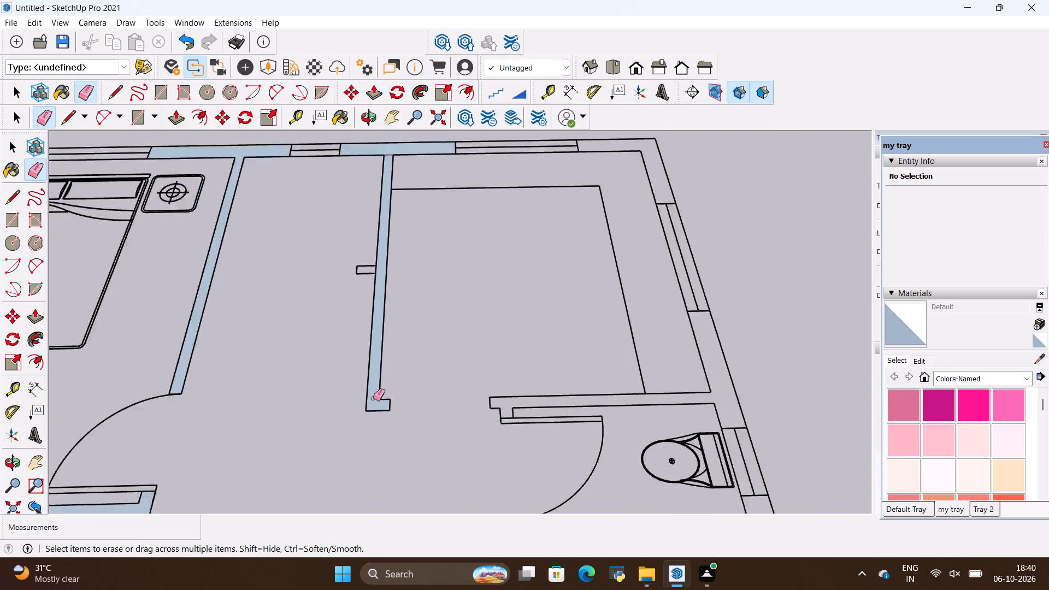
scroll(373, 398, down, 3)
scroll(379, 188, up, 10)
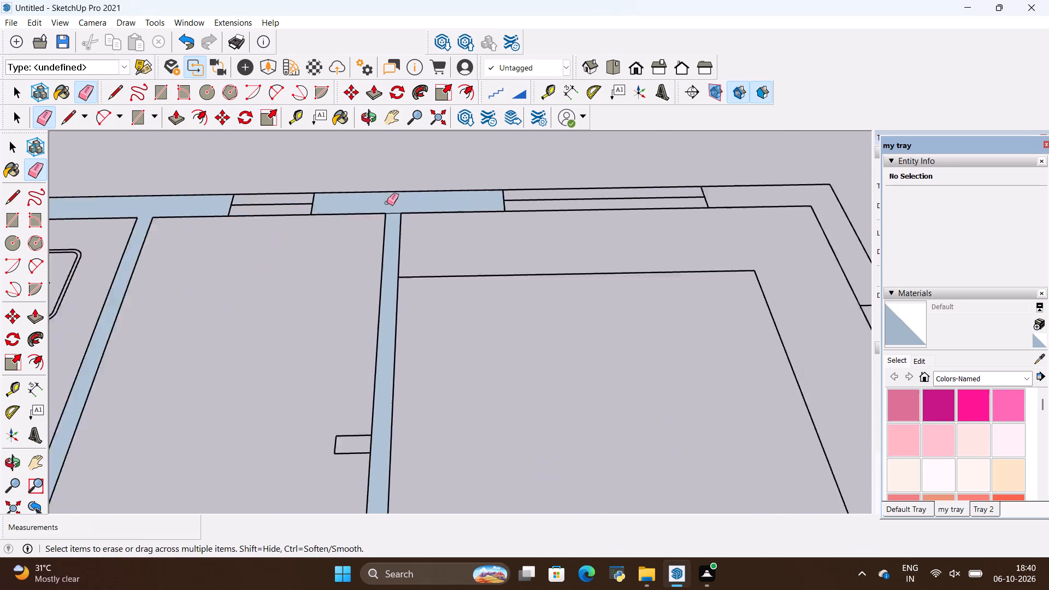
scroll(387, 203, up, 10)
drag(393, 208, 393, 227)
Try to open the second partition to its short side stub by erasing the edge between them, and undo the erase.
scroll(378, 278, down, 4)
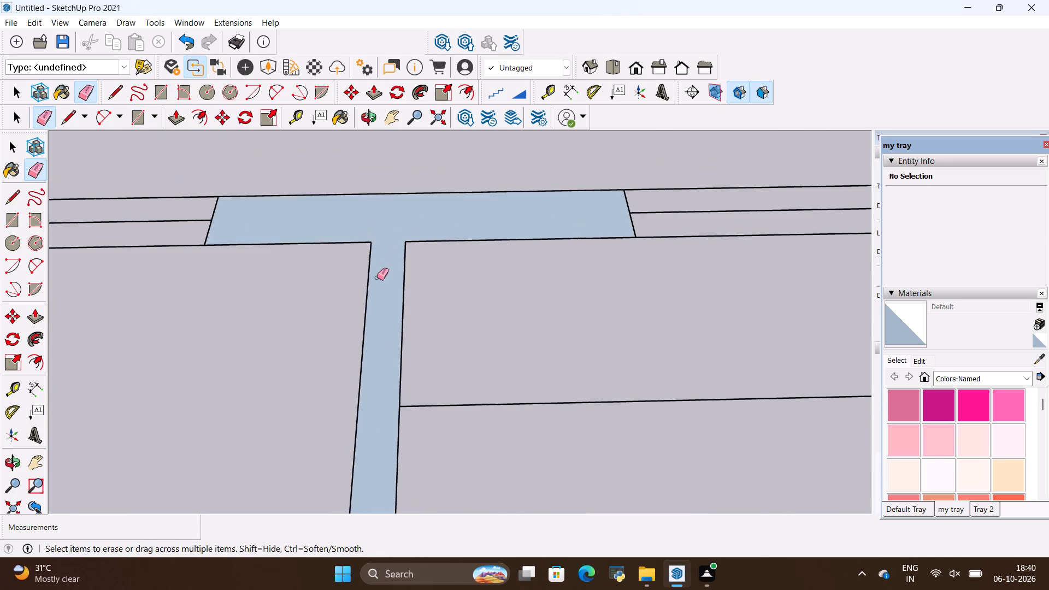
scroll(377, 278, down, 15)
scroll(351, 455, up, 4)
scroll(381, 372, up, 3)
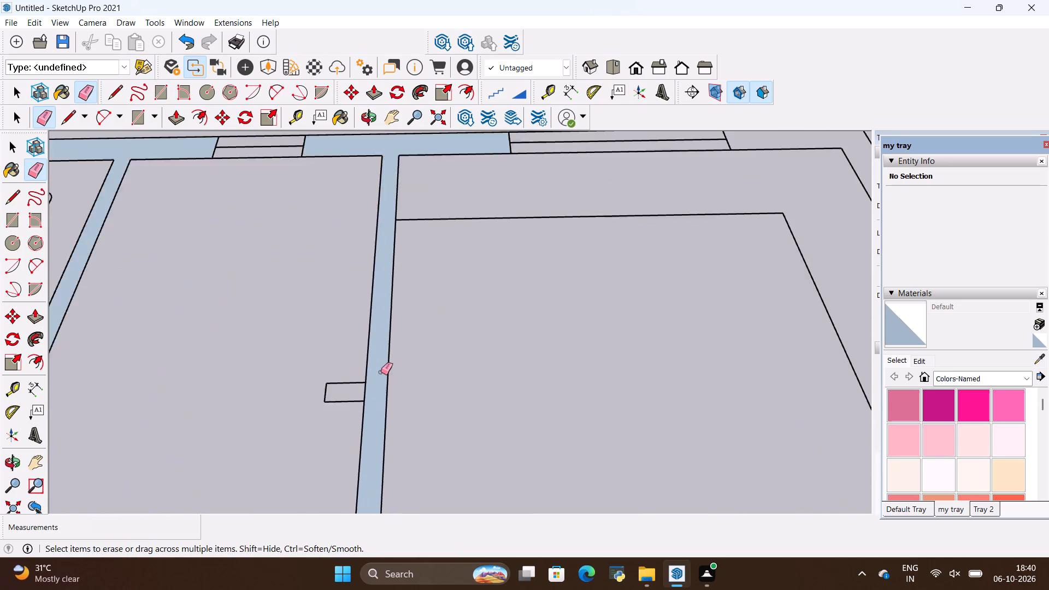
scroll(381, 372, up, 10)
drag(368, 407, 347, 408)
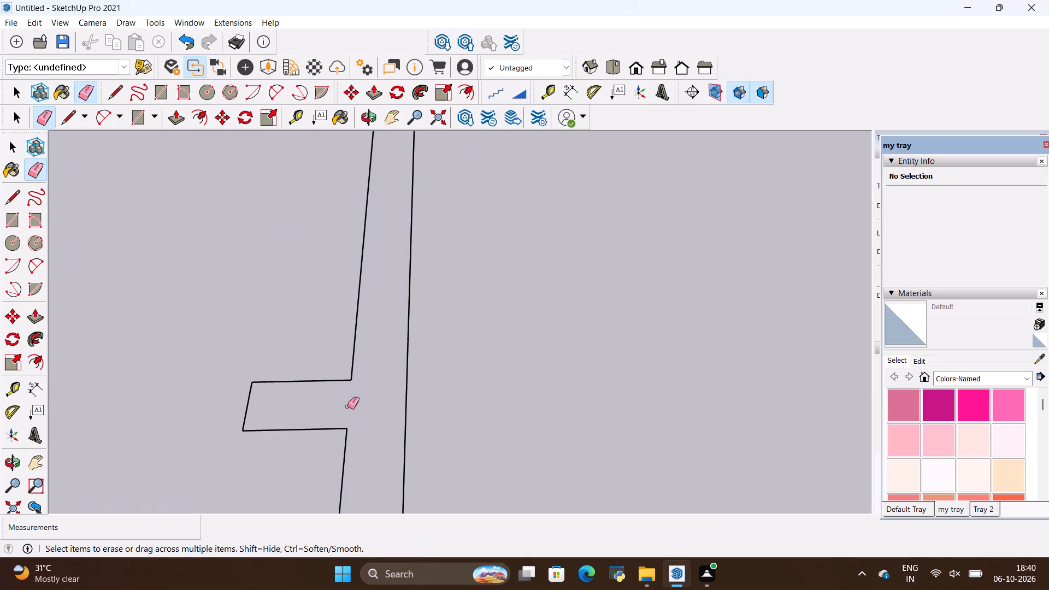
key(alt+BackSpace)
Draw a rectangle about 8" by 4 1/4" over the short stub projecting from the second partition.
key(r)
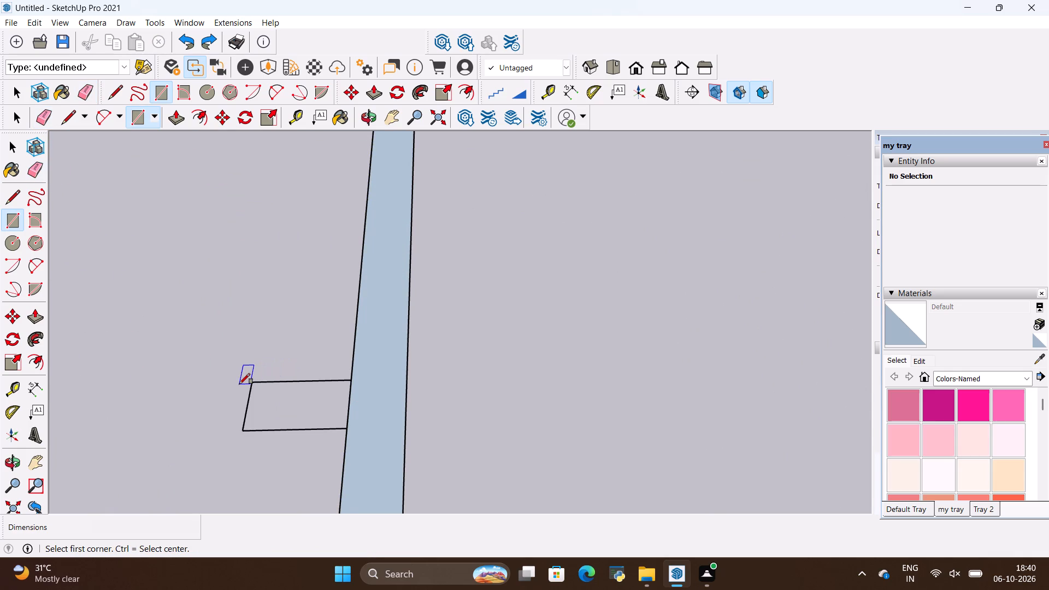
click(253, 383)
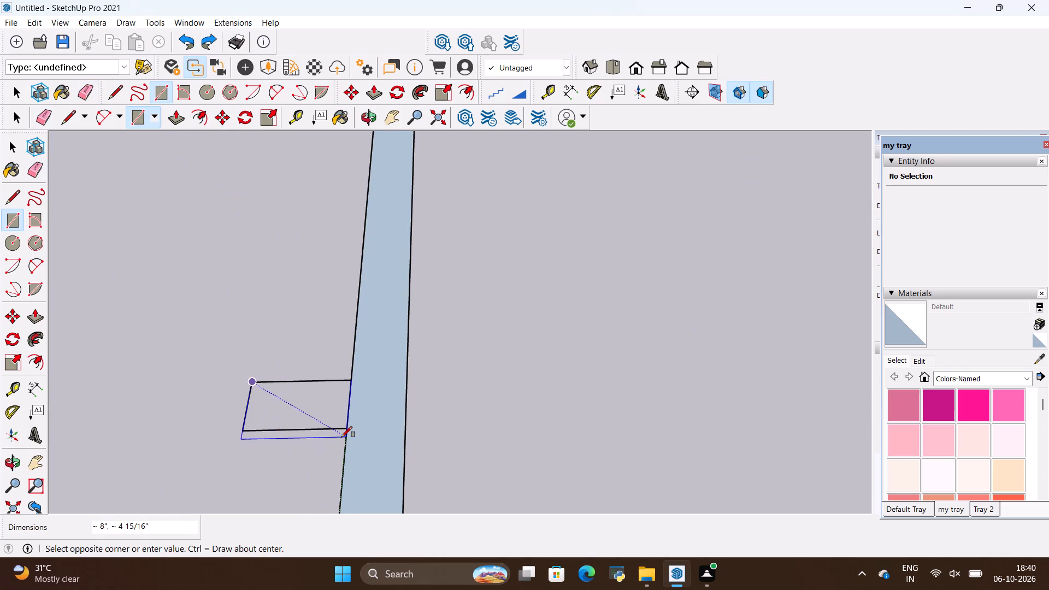
click(348, 427)
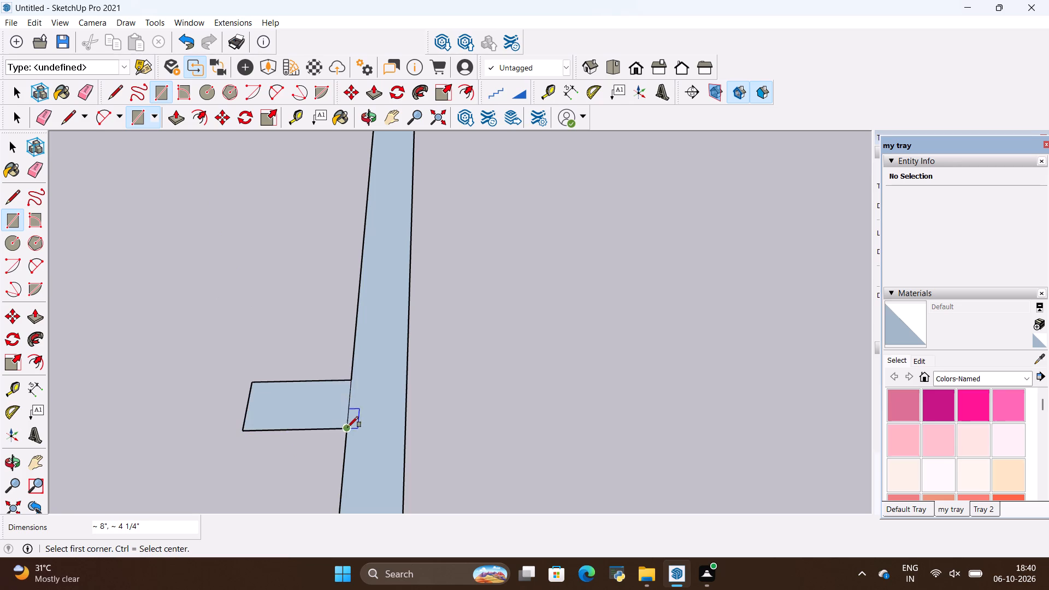
Erase the edge between the short stub and the second partition to merge their faces.
scroll(347, 411, up, 8)
key(e)
drag(382, 397, 370, 396)
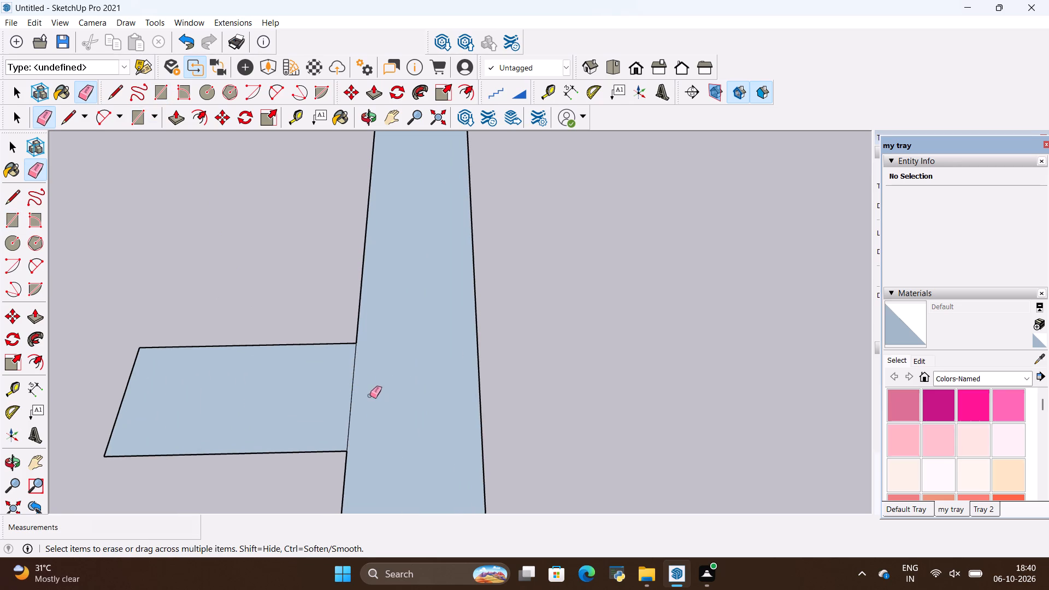
drag(370, 396, 342, 396)
Draw a rectangle about 3' 2" by 9" over the rear outer wall, from the adjacent room's window to the outer house corner.
scroll(242, 396, down, 17)
scroll(243, 388, down, 6)
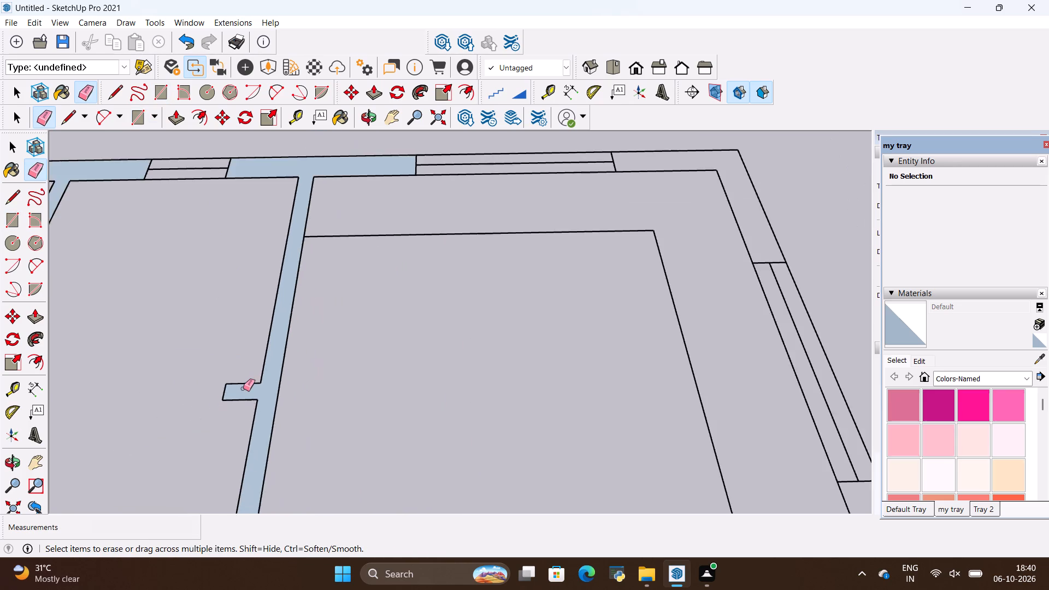
scroll(243, 388, down, 6)
scroll(538, 233, up, 9)
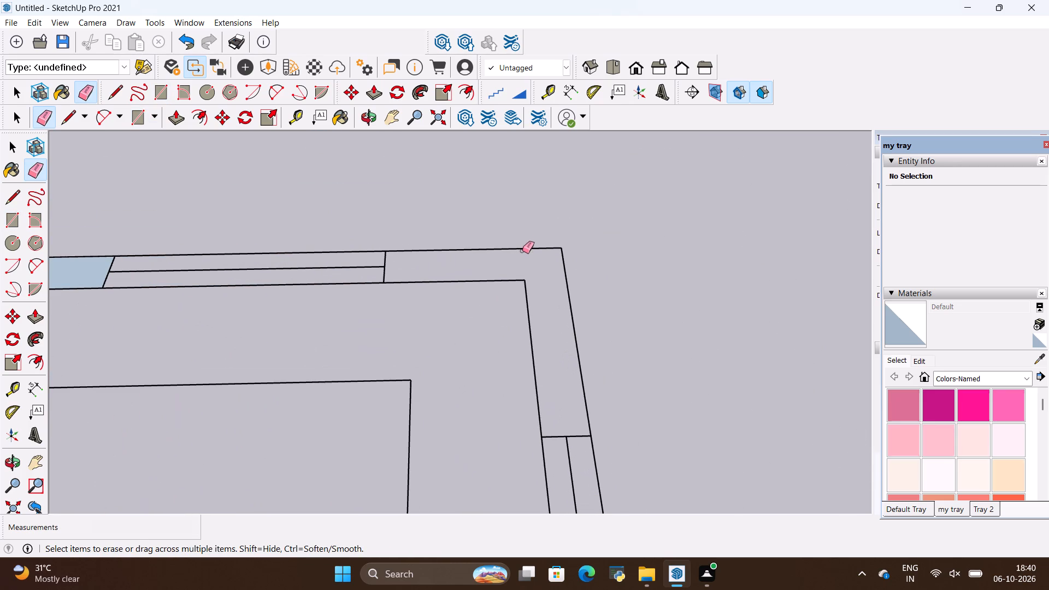
scroll(524, 252, up, 4)
key(r)
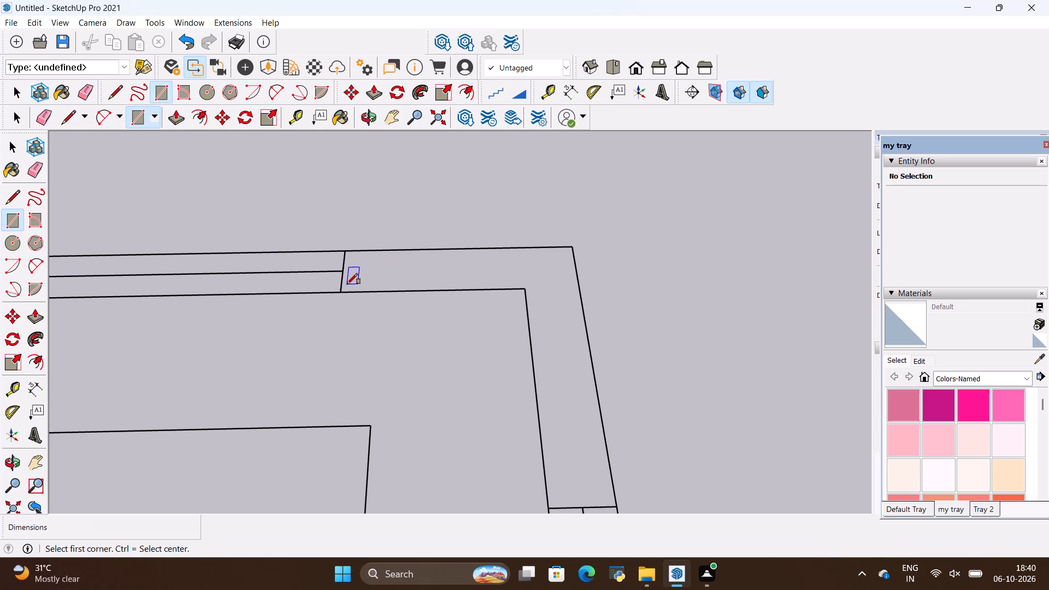
click(344, 291)
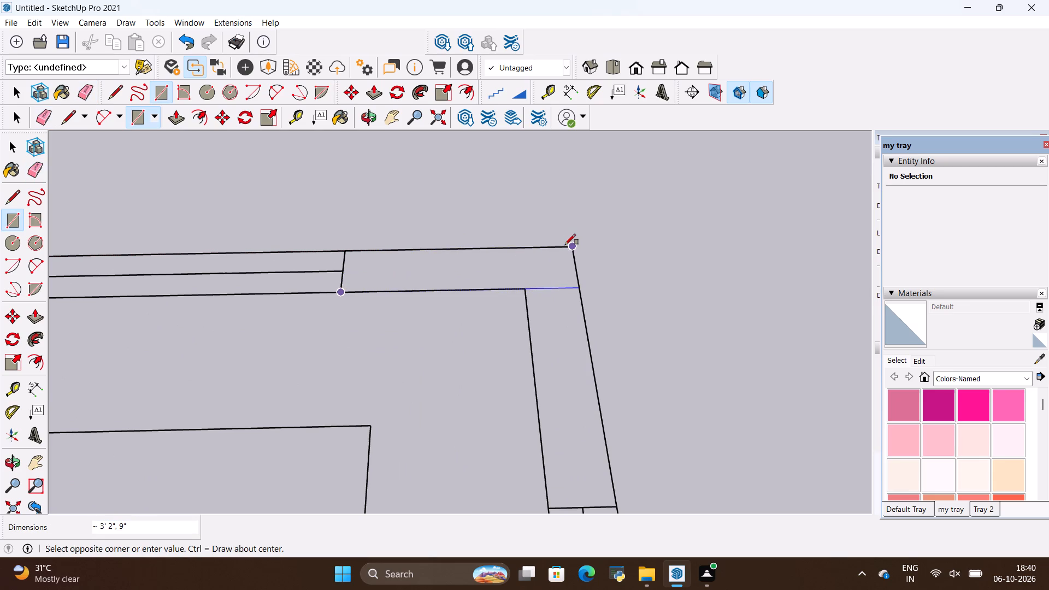
click(565, 245)
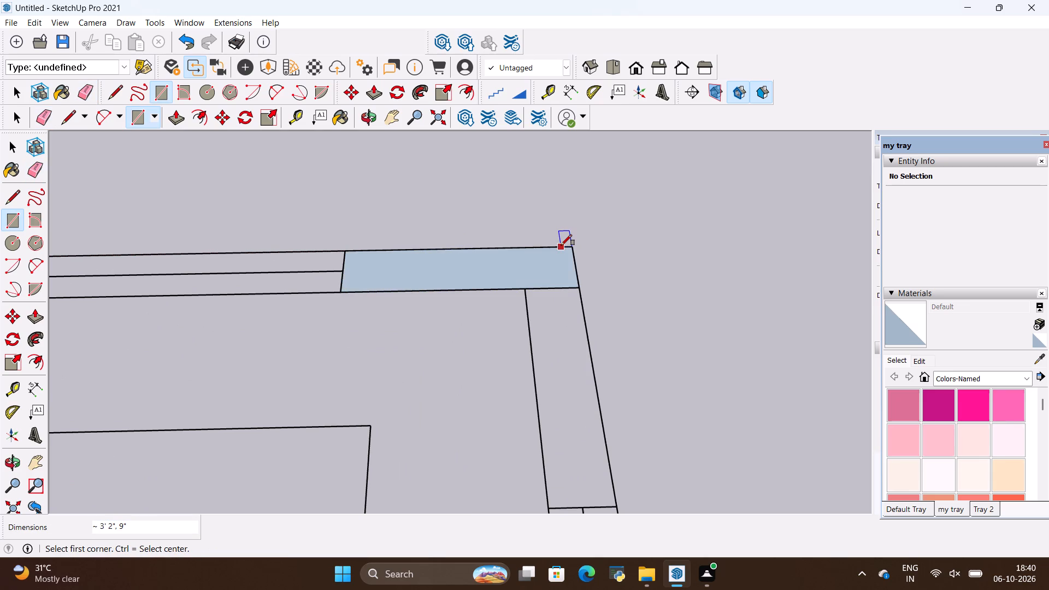
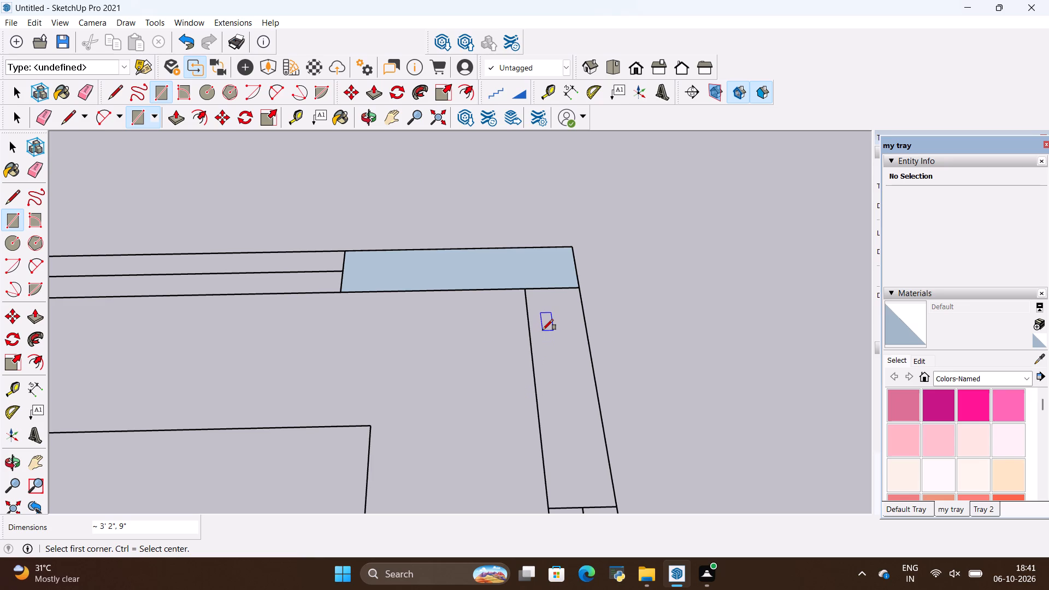
Draw a rectangle over the side outer wall, from the rear house corner's inner edge to the first side window.
scroll(559, 332, down, 1)
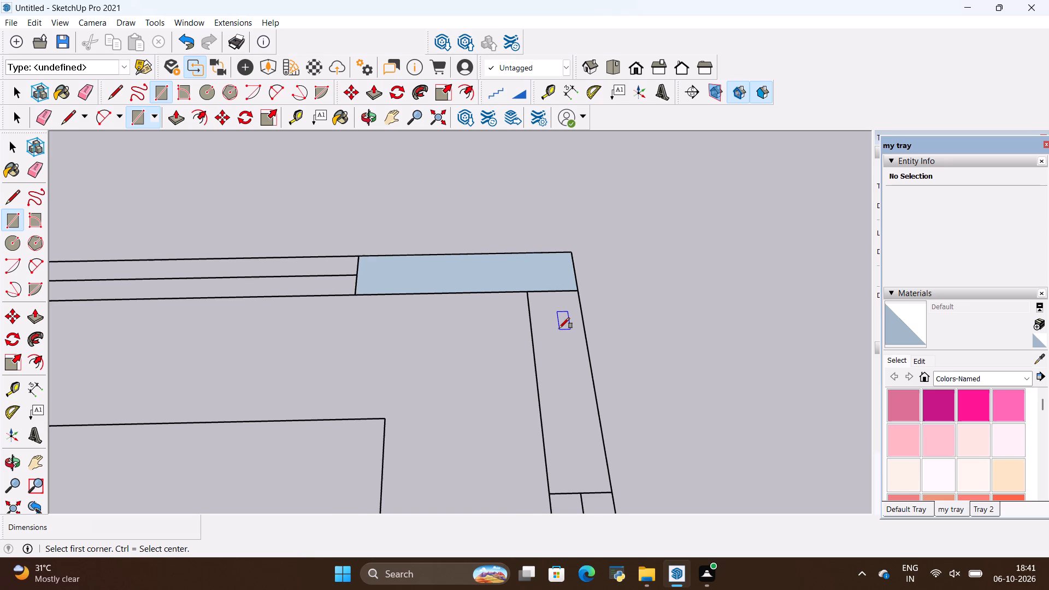
scroll(548, 317, down, 2)
key(r)
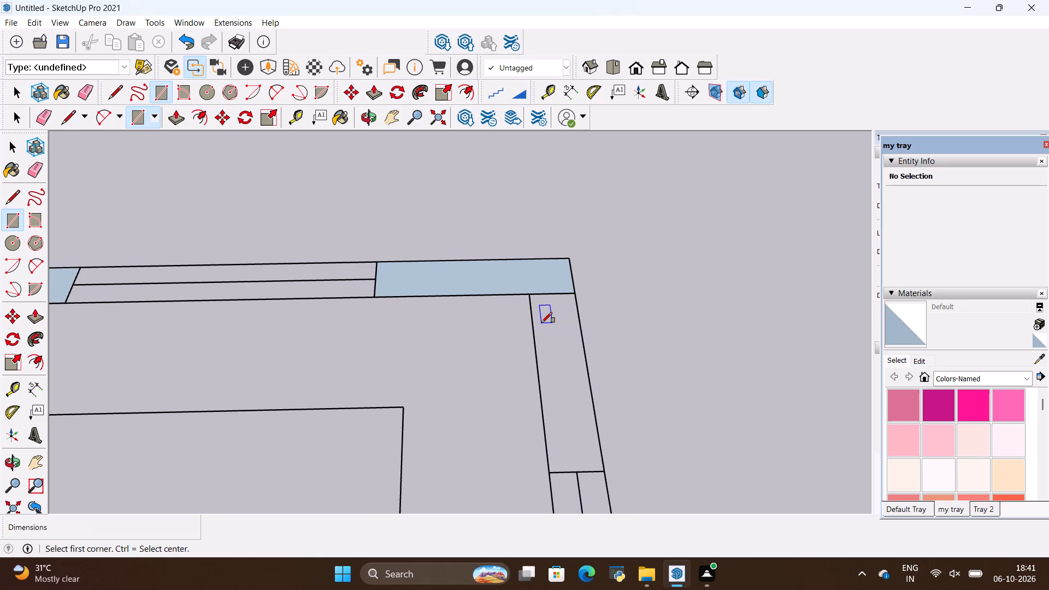
click(527, 298)
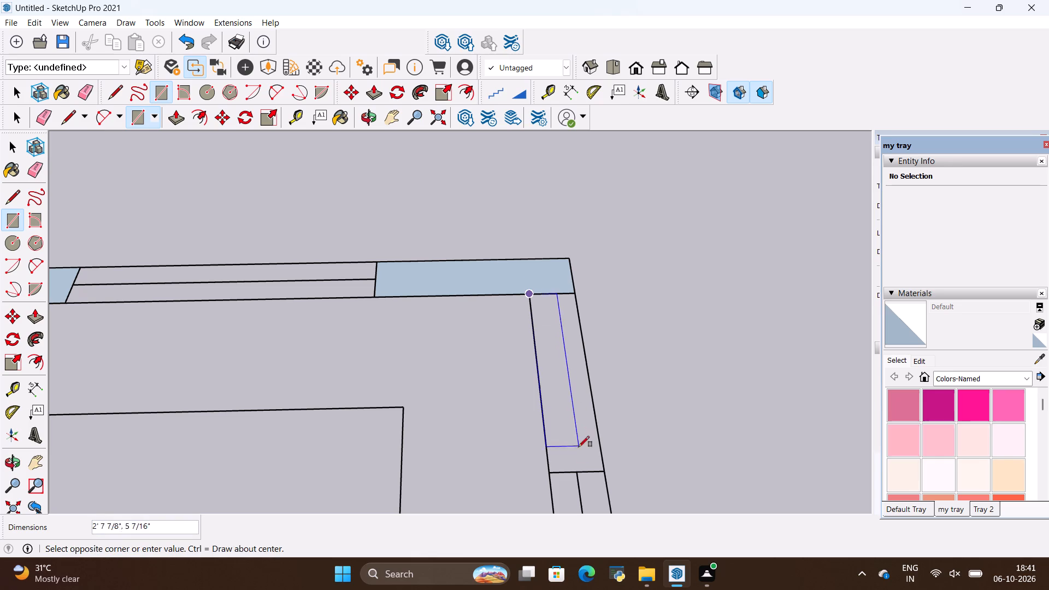
click(601, 475)
Erase the edge between the rear and side outer wall faces at the house corner to merge them.
scroll(514, 352, down, 11)
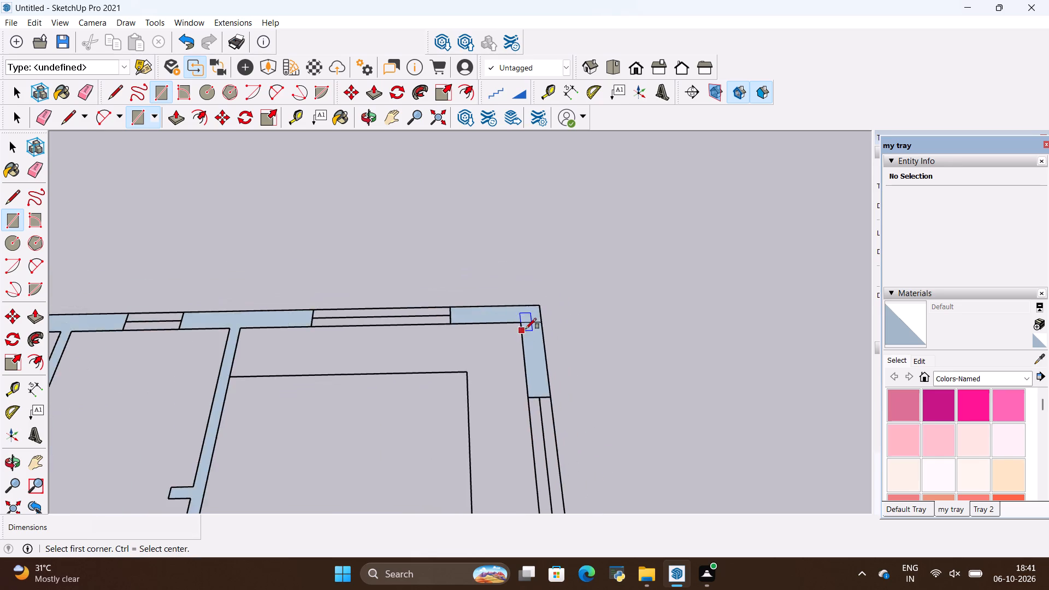
scroll(526, 329, up, 19)
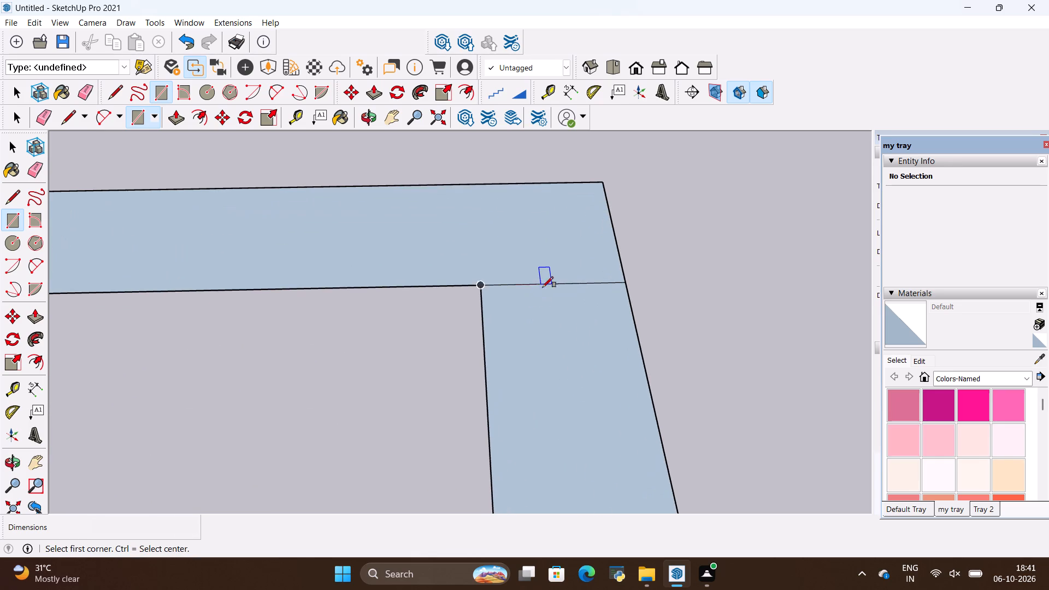
key(e)
drag(549, 274, 553, 292)
Draw a rectangle about 9" by 4' 2 5/8" over the side outer wall, between the first side window and the first toilet's window.
scroll(454, 279, down, 8)
scroll(452, 270, up, 1)
scroll(452, 270, down, 9)
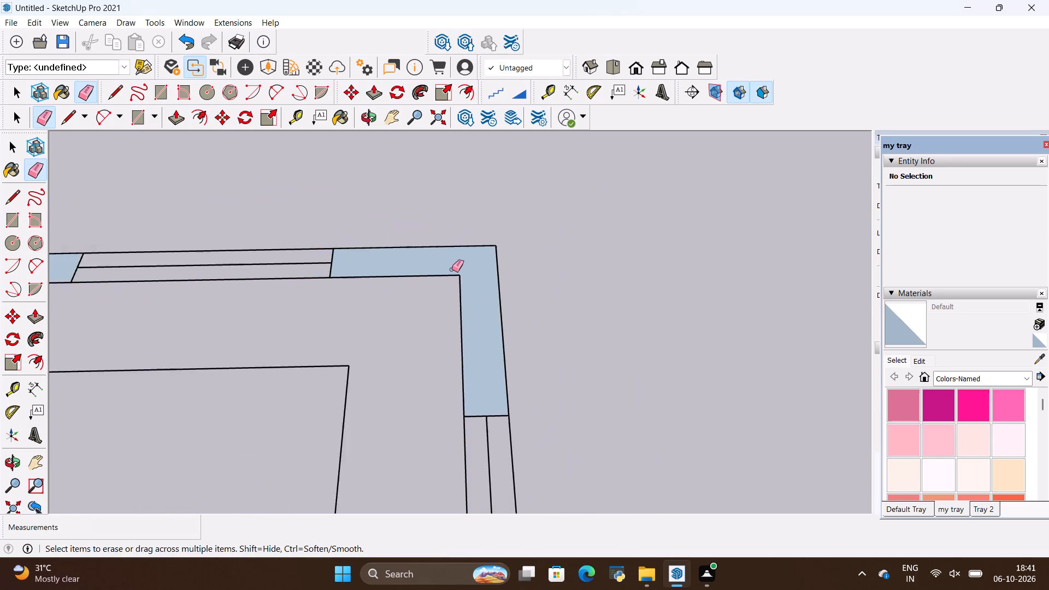
scroll(452, 269, down, 12)
scroll(425, 487, up, 3)
scroll(473, 370, up, 5)
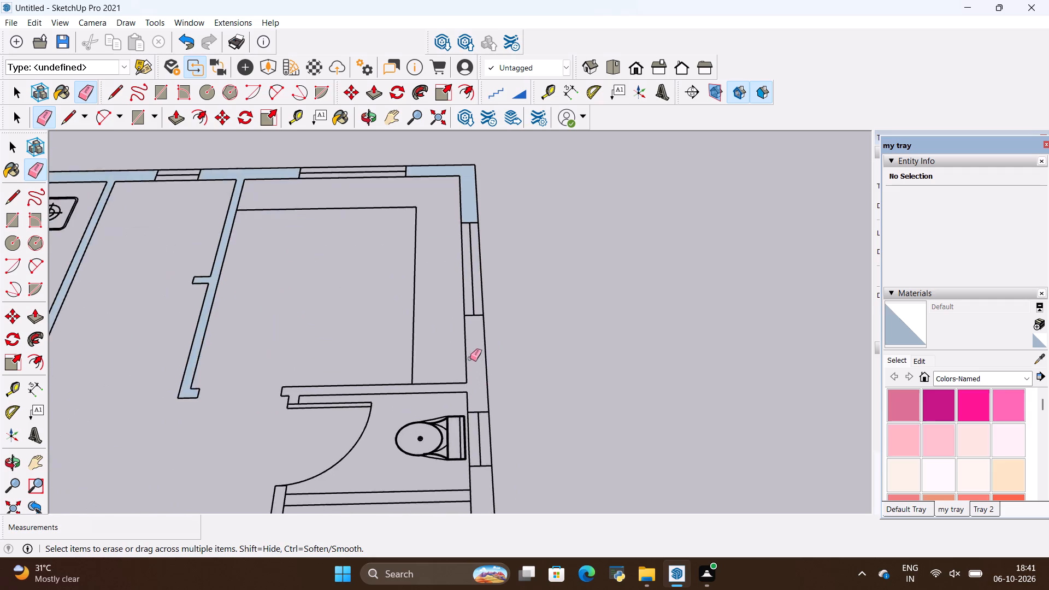
scroll(470, 358, up, 5)
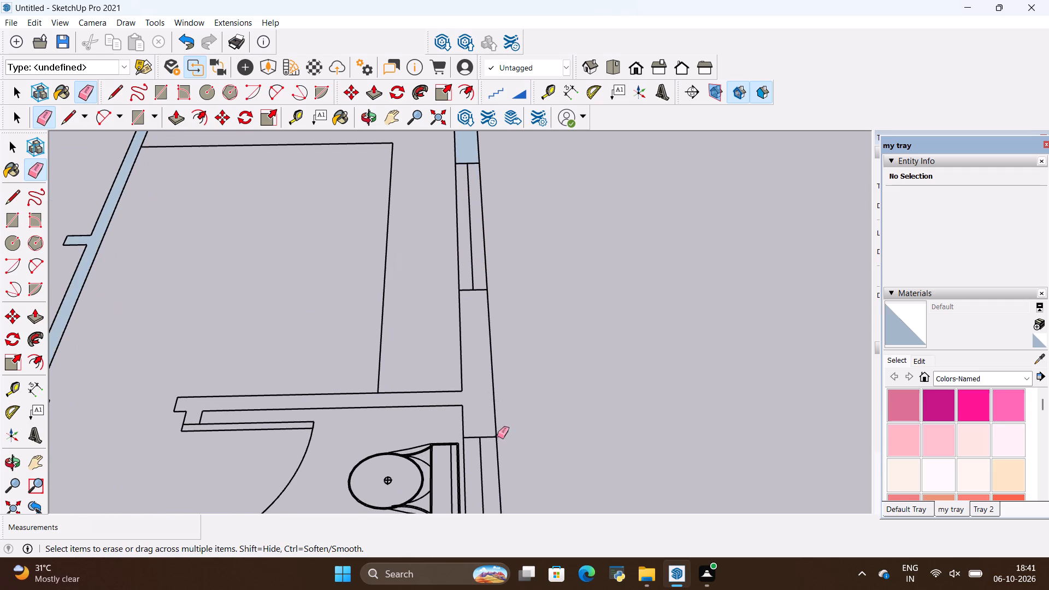
scroll(488, 451, up, 6)
key(r)
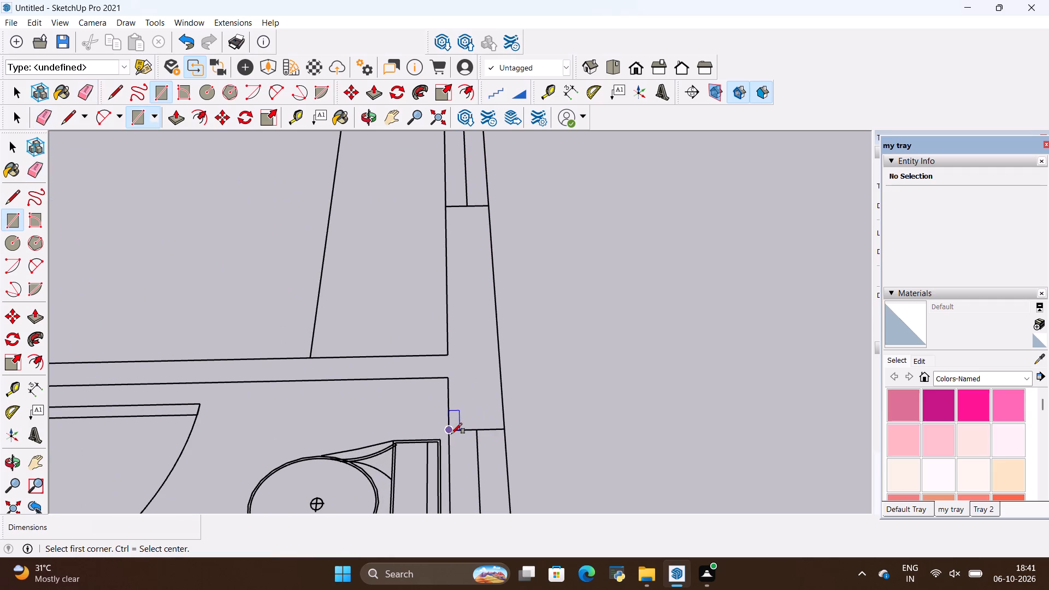
click(450, 429)
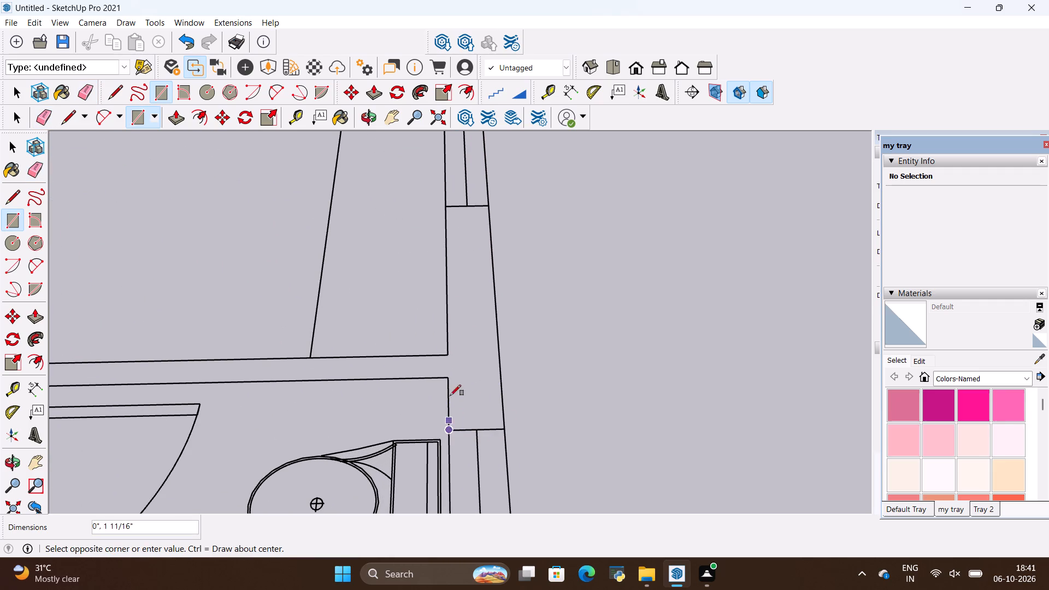
click(491, 203)
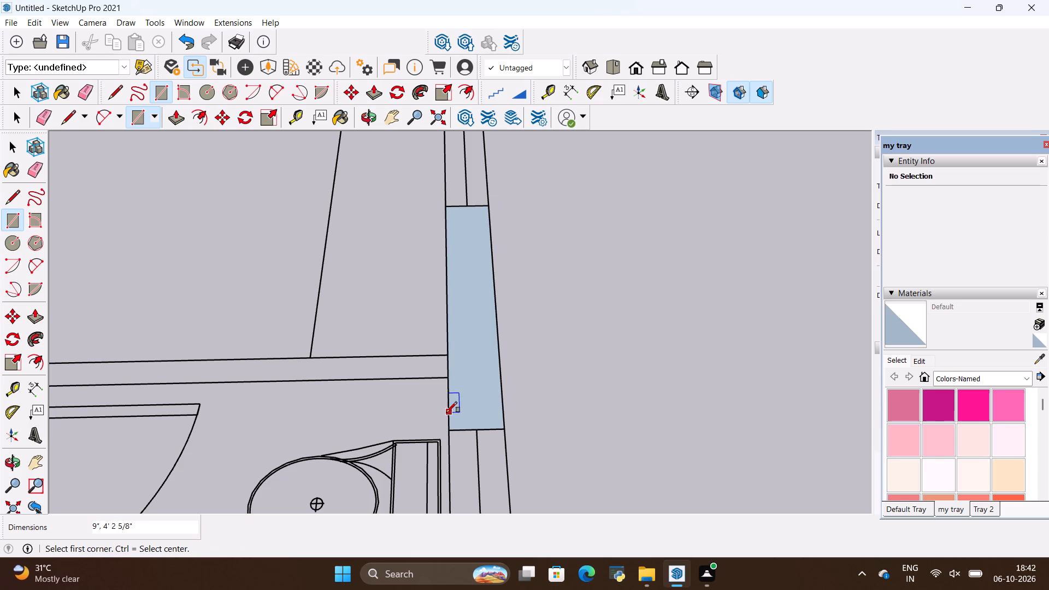
Draw a rectangle about 6' 8 3/4" by 4 1/2" over the partition between the first toilet and the room behind it, up to the outer wall.
scroll(611, 392, down, 8)
scroll(317, 386, up, 1)
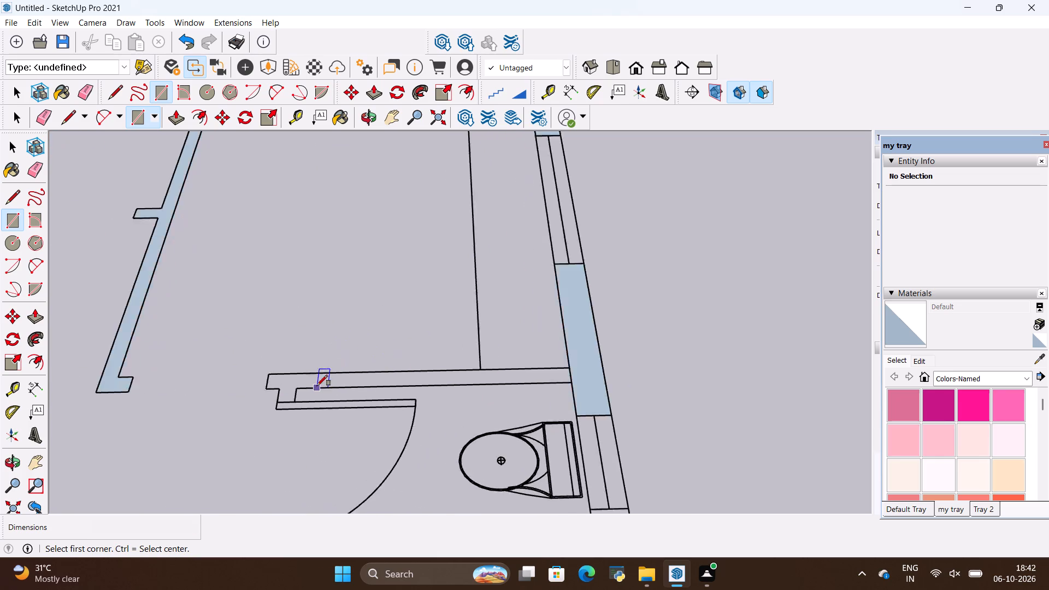
scroll(317, 386, up, 5)
scroll(232, 396, up, 4)
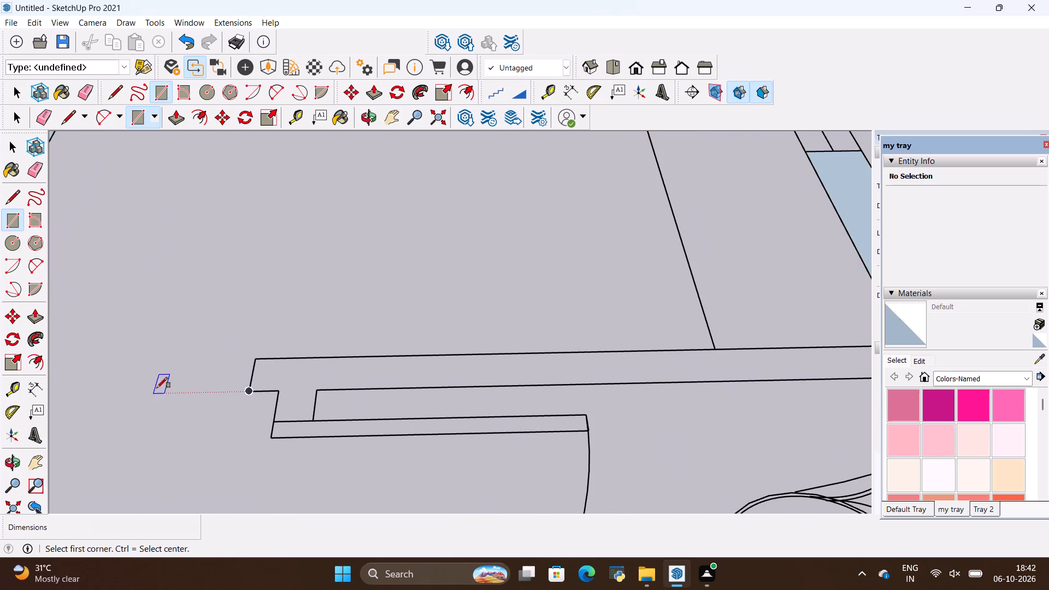
click(249, 392)
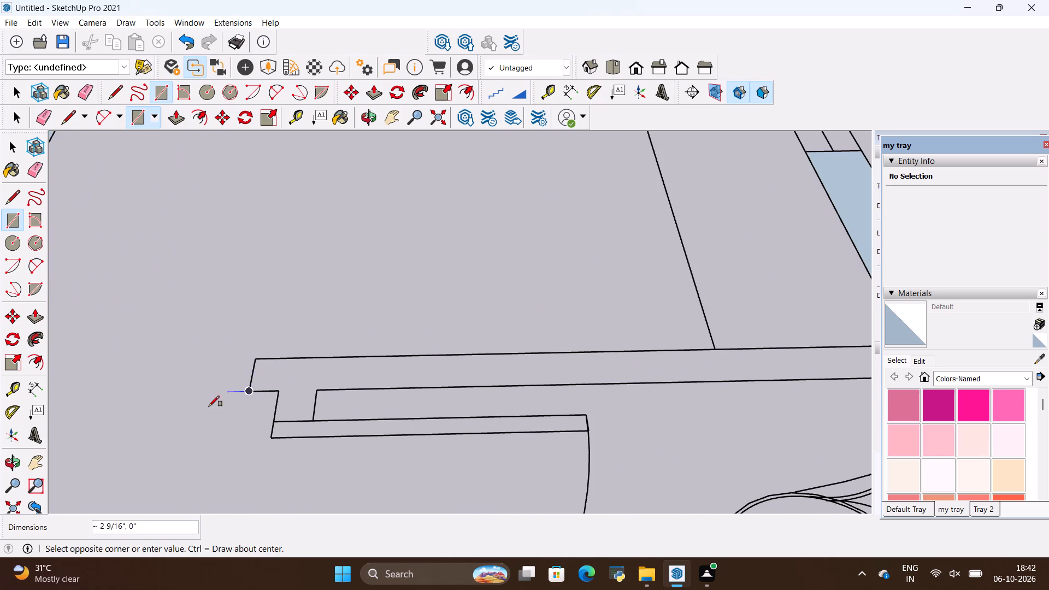
scroll(172, 412, down, 9)
scroll(555, 421, up, 4)
scroll(518, 347, up, 3)
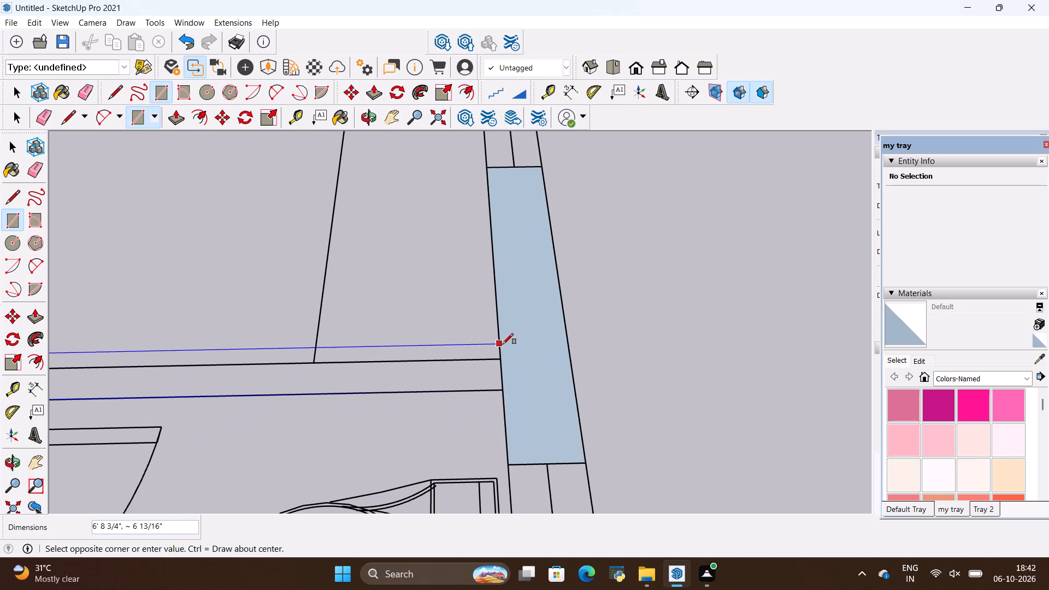
scroll(497, 364, up, 4)
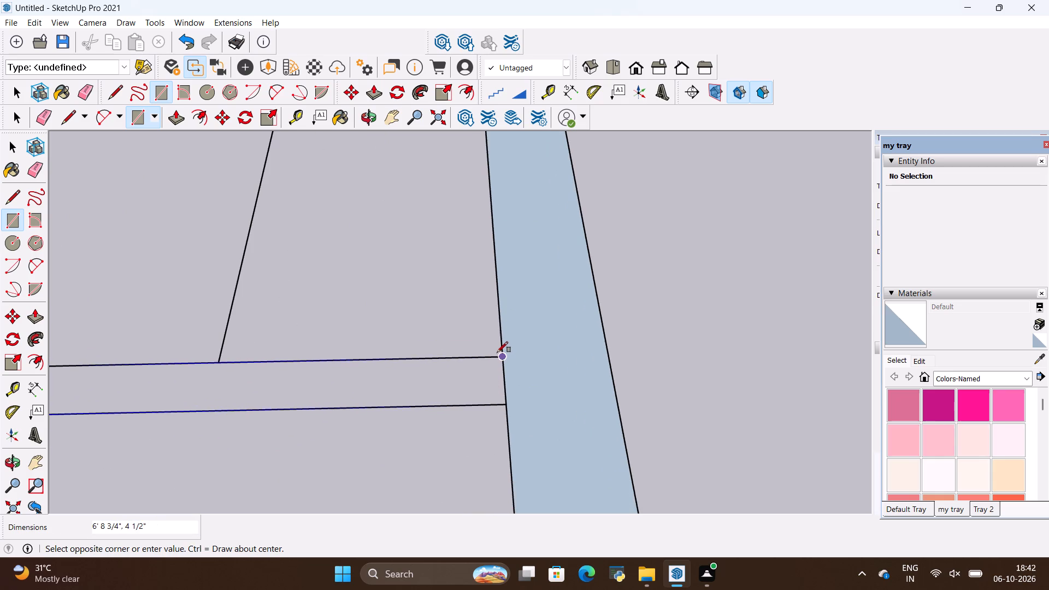
click(499, 359)
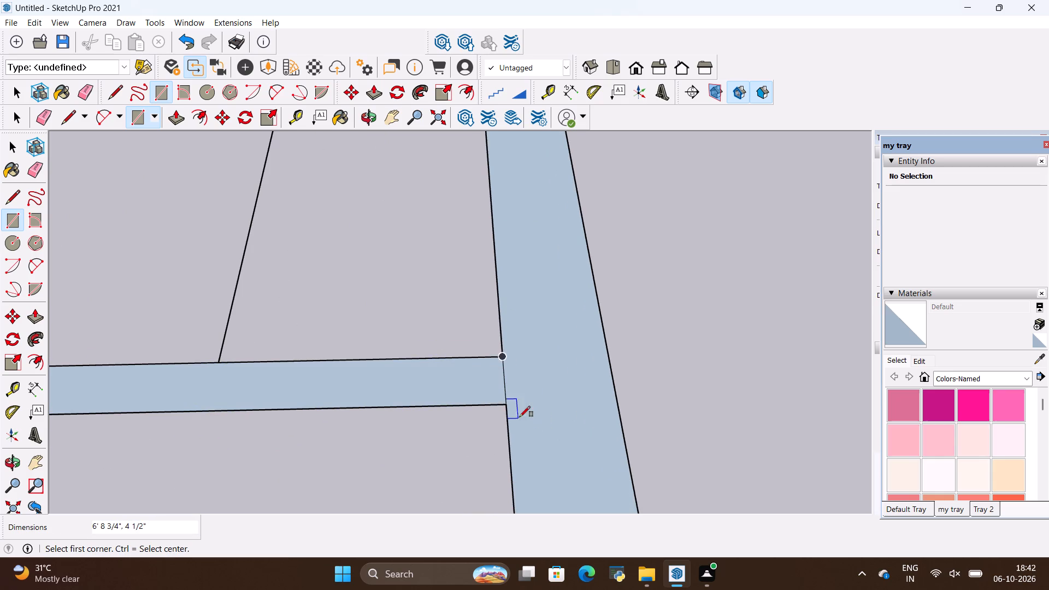
Erase the edge between the first toilet's partition and the side outer wall to merge their faces.
scroll(492, 406, up, 4)
key(e)
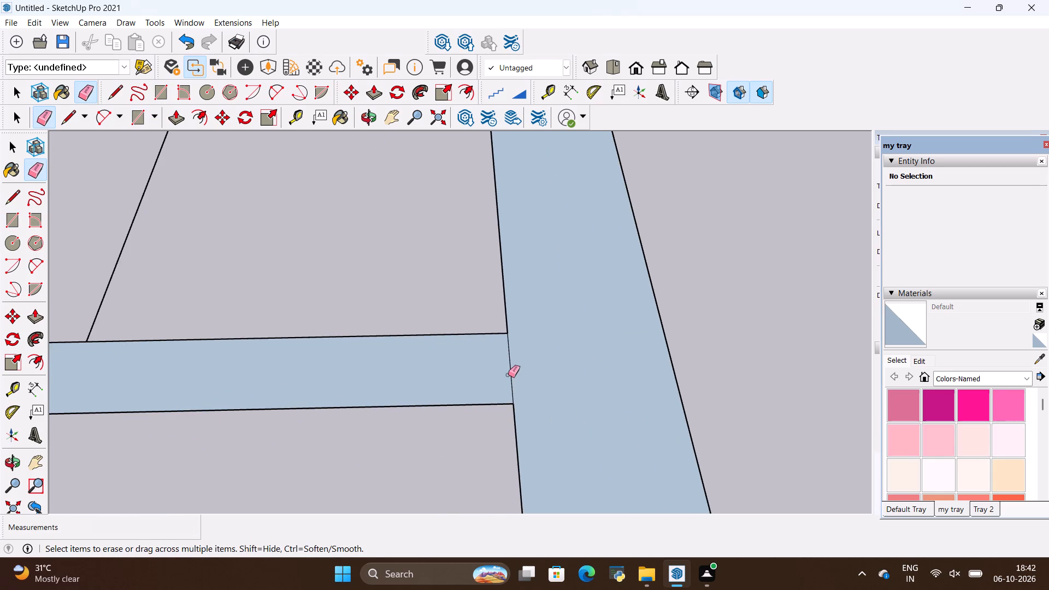
drag(508, 374, 524, 375)
Draw a rectangle about 4 1/2" by 4" over the short stub beside the first toilet's door, at the partition's free end.
scroll(619, 369, down, 12)
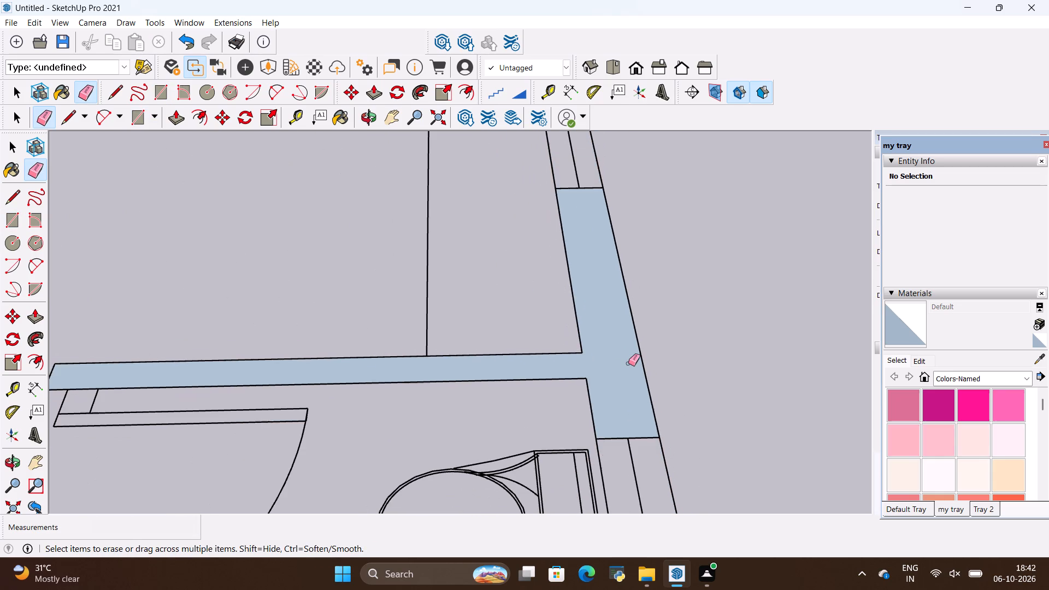
scroll(145, 388, down, 3)
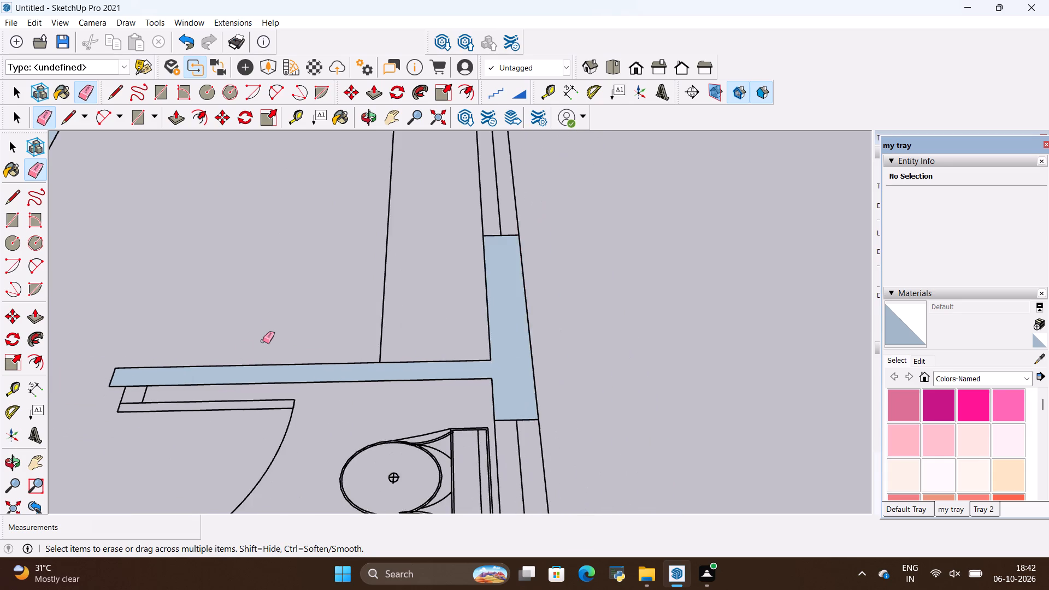
scroll(263, 341, down, 4)
scroll(121, 370, up, 16)
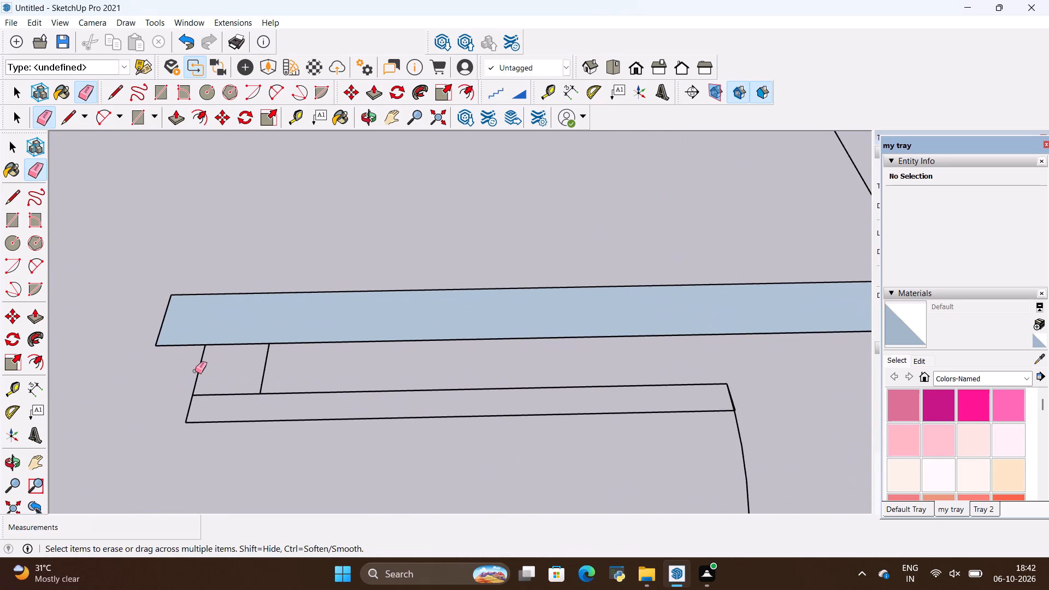
key(r)
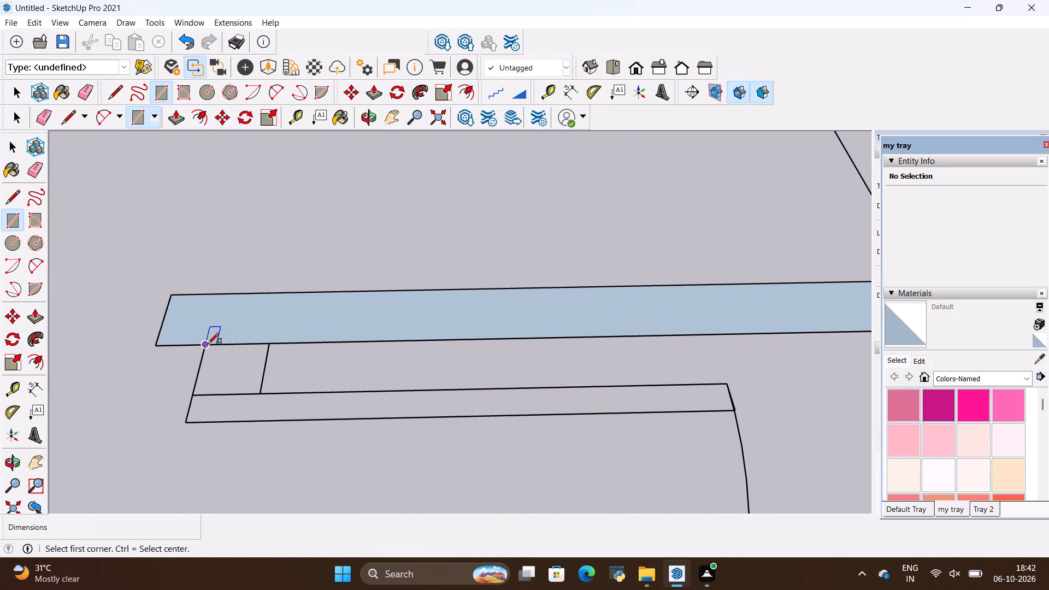
click(208, 344)
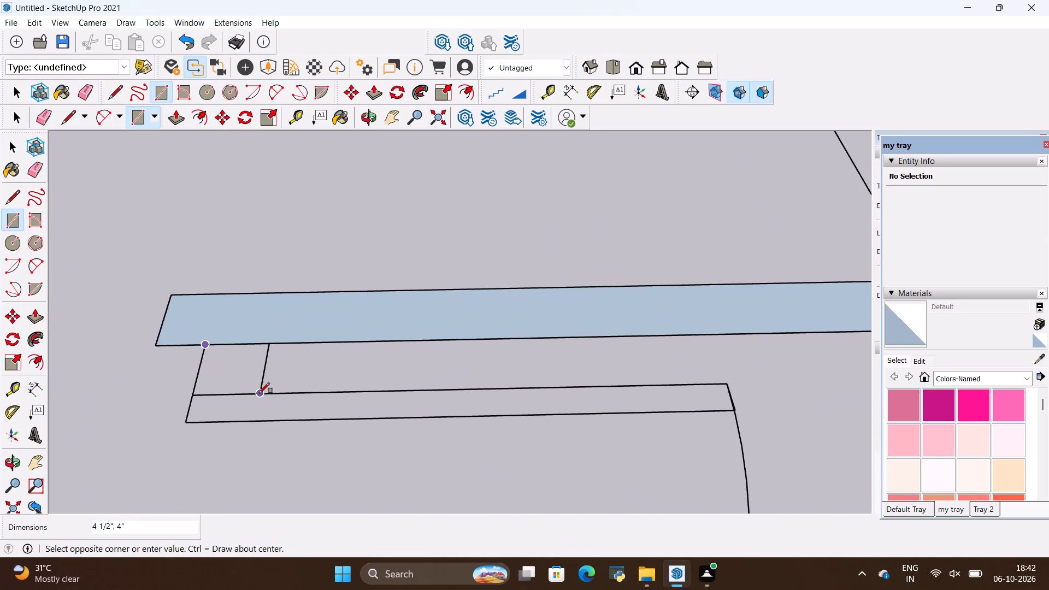
click(259, 393)
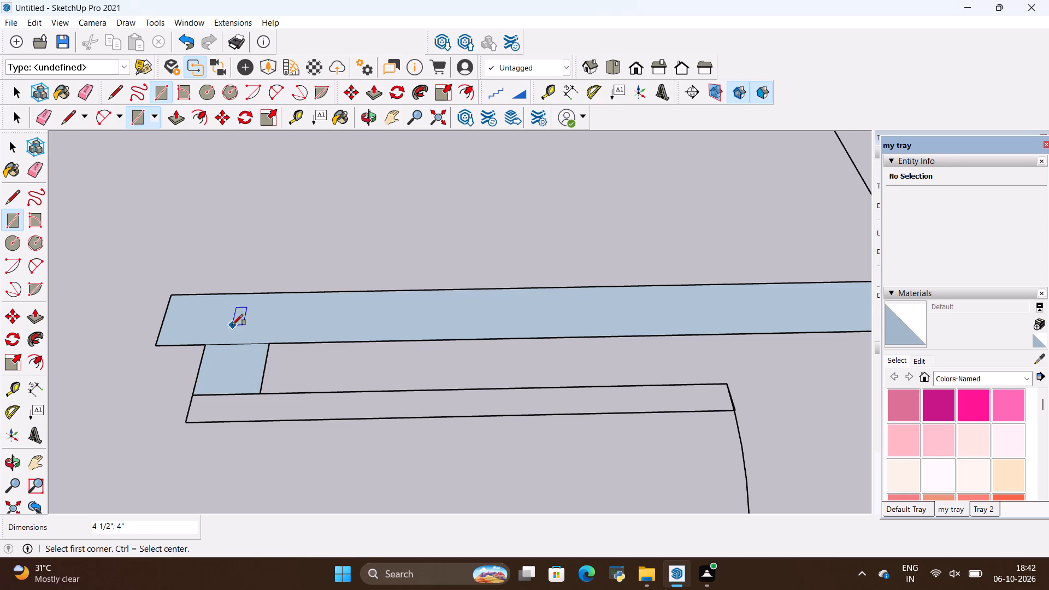
Erase the edge between the door stub and the first toilet's partition to merge their faces.
key(e)
drag(232, 326, 231, 358)
Draw a rectangle about 9" by 2' over the side outer wall between the two toilet windows.
scroll(228, 346, down, 7)
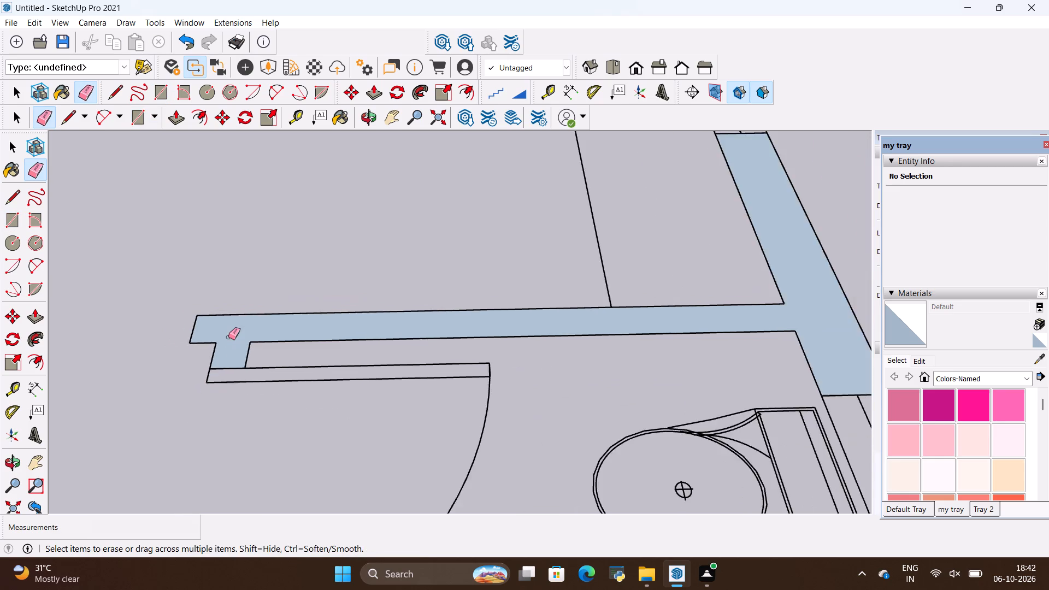
scroll(228, 337, down, 17)
scroll(376, 328, down, 4)
scroll(350, 442, up, 2)
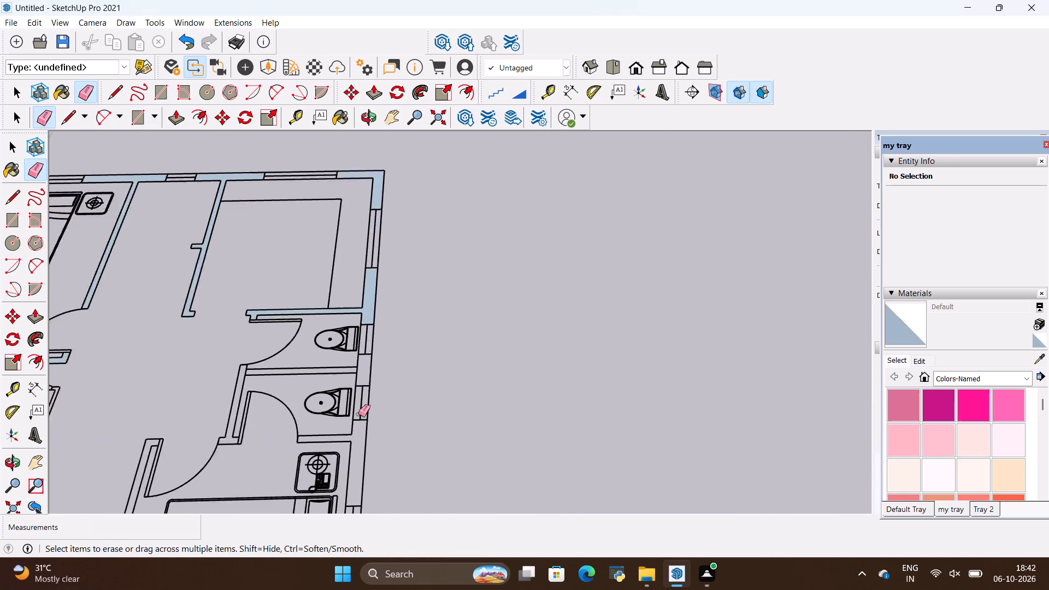
scroll(358, 414, up, 1)
scroll(360, 367, up, 14)
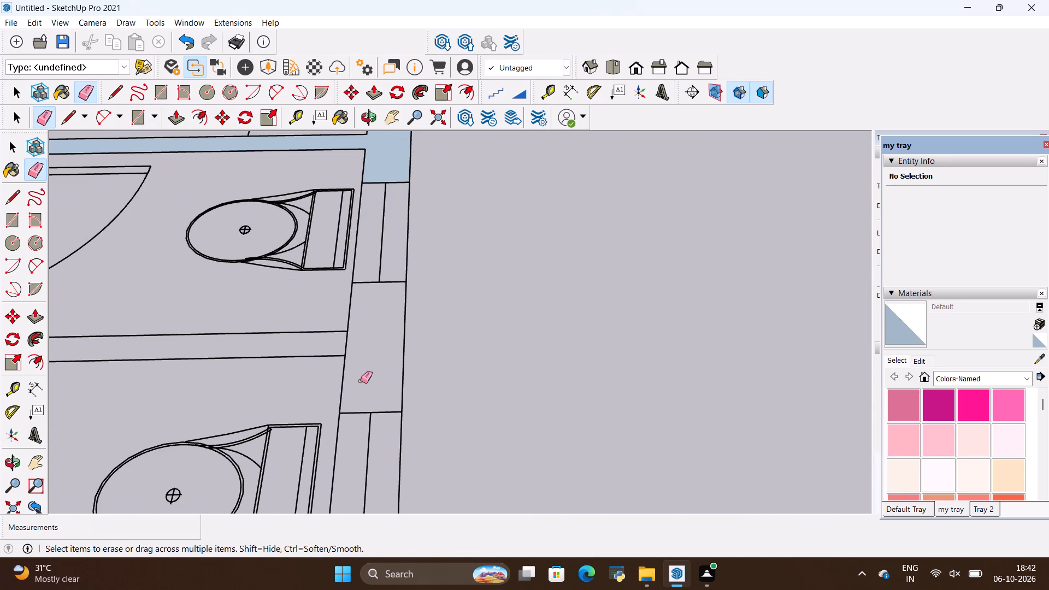
key(r)
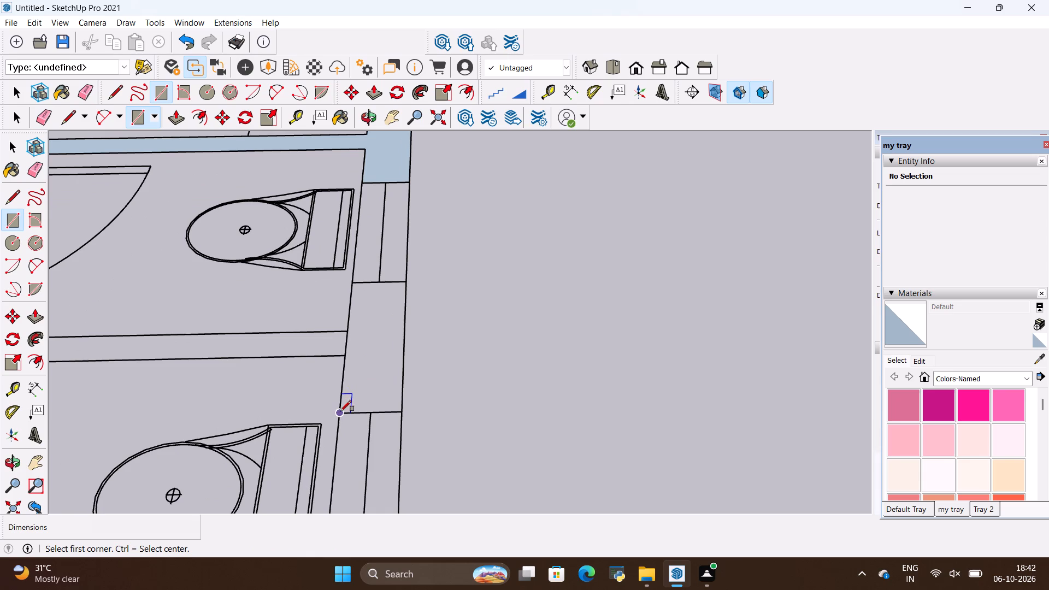
click(340, 411)
click(406, 281)
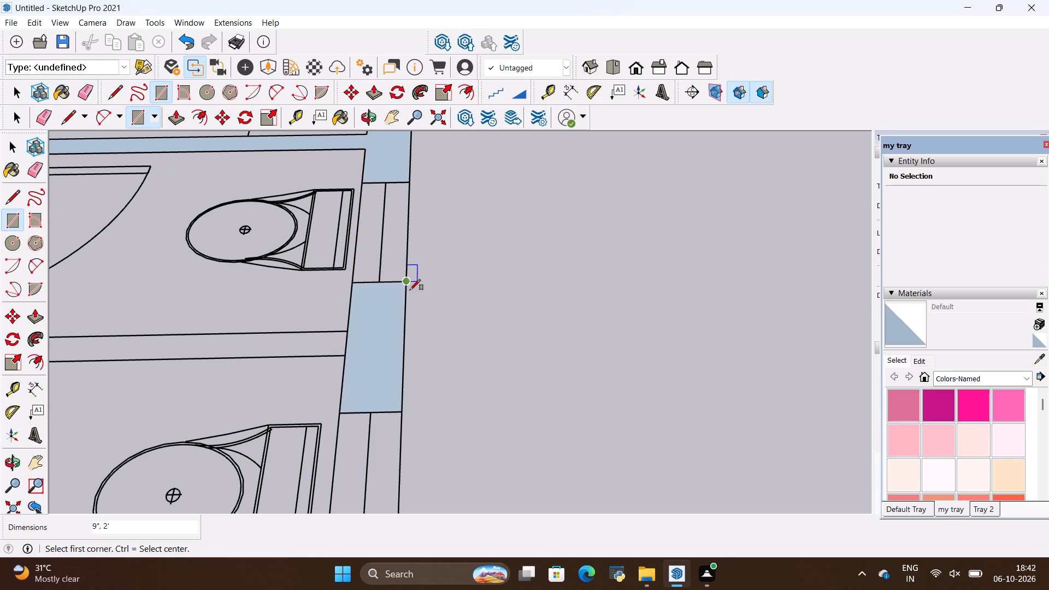
Draw a rectangle over the partition between the two toilets, from the door-side wall to the side outer wall.
scroll(386, 363, down, 5)
scroll(420, 332, down, 4)
scroll(368, 349, up, 6)
scroll(441, 341, down, 9)
scroll(217, 314, up, 11)
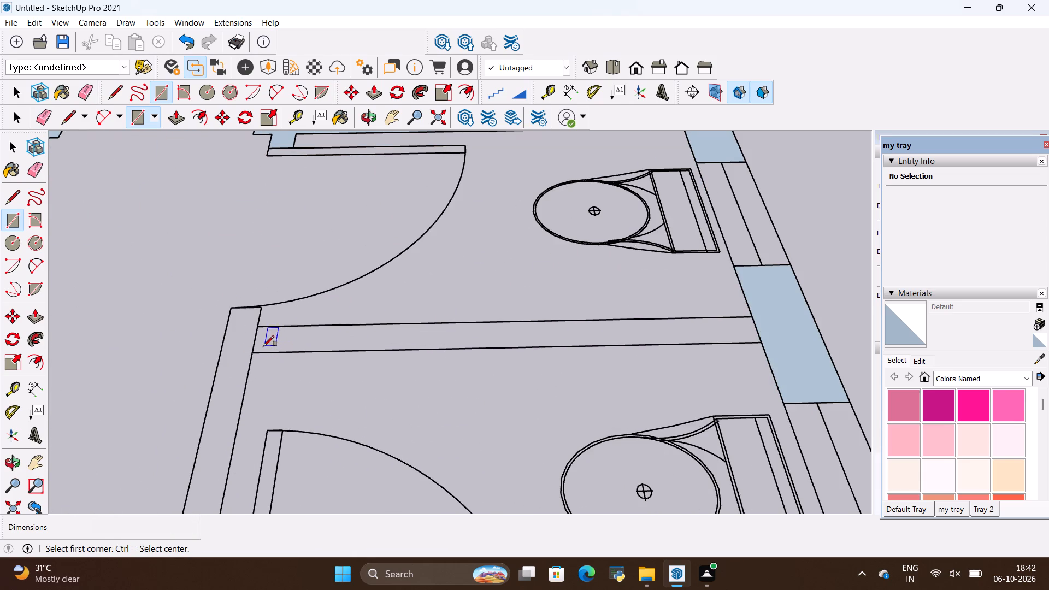
click(256, 354)
scroll(194, 354, down, 5)
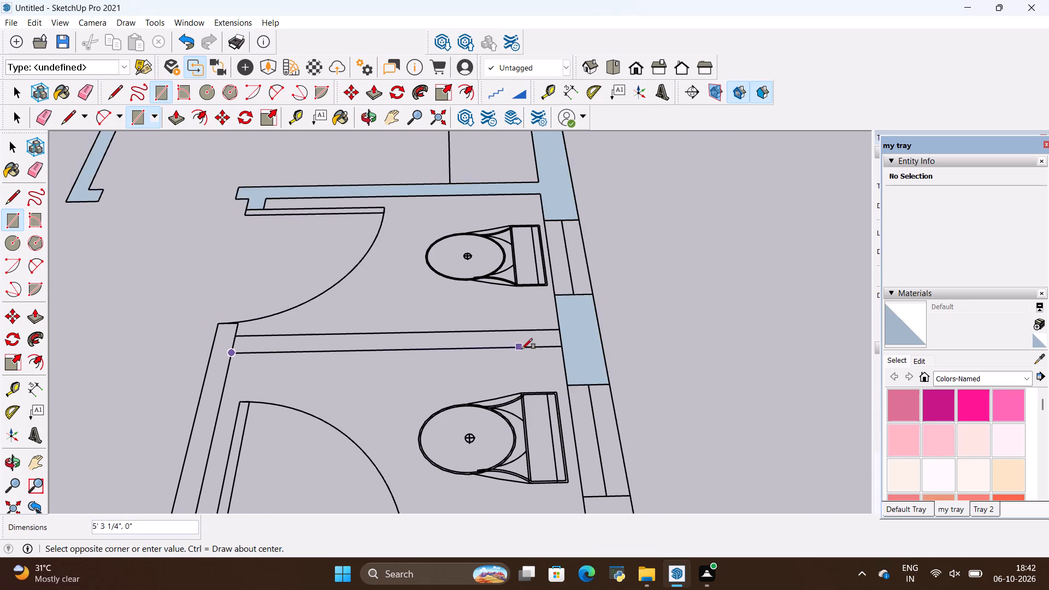
scroll(524, 349, up, 2)
click(566, 324)
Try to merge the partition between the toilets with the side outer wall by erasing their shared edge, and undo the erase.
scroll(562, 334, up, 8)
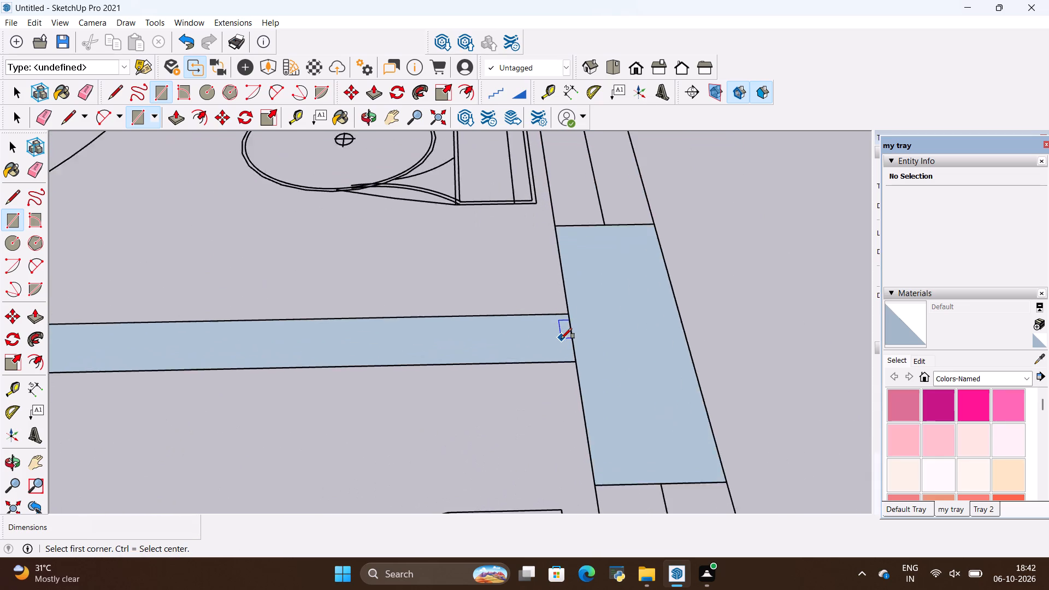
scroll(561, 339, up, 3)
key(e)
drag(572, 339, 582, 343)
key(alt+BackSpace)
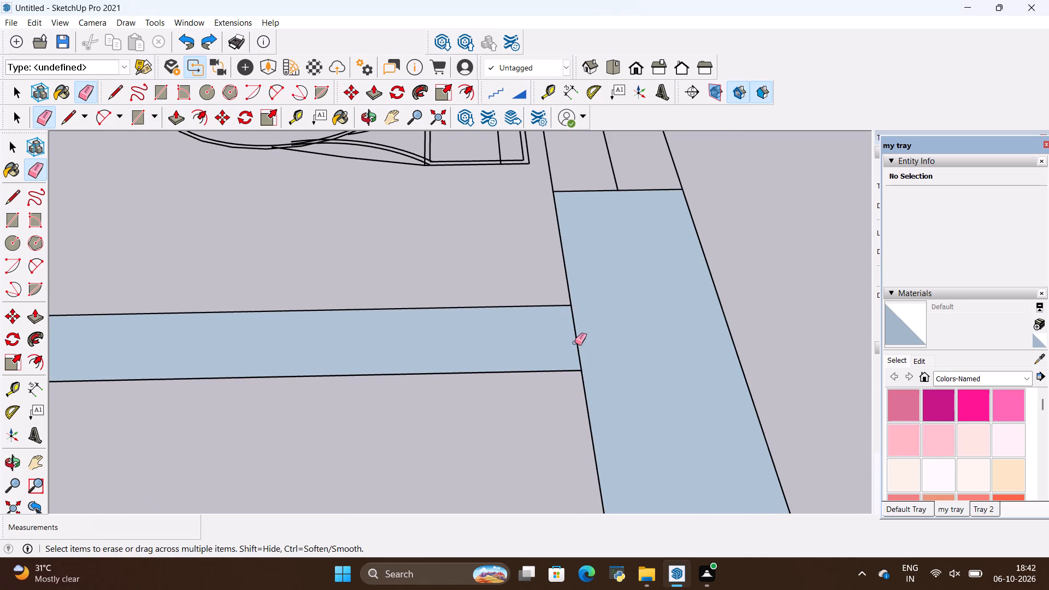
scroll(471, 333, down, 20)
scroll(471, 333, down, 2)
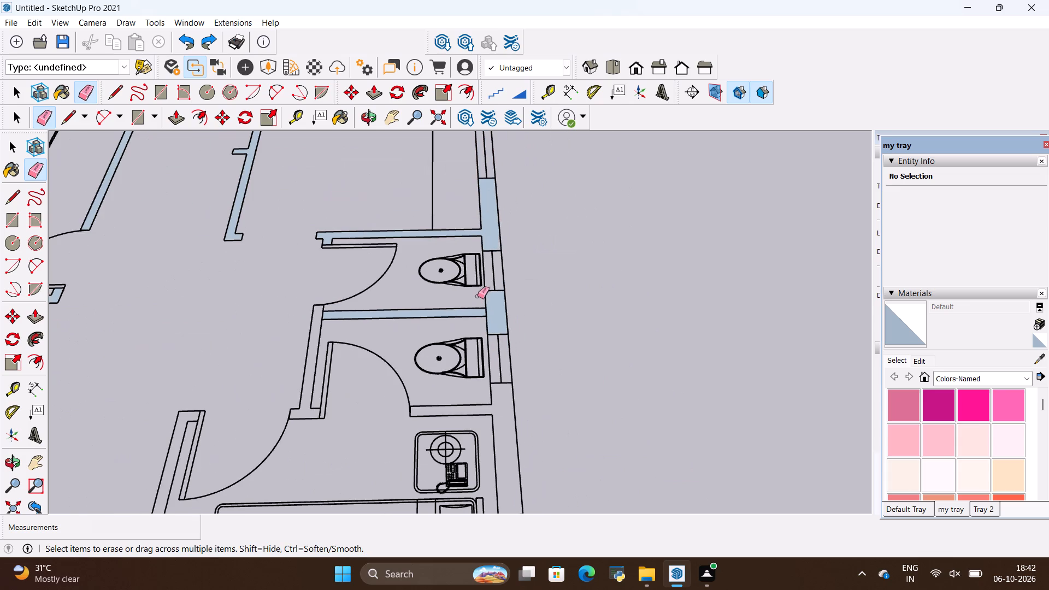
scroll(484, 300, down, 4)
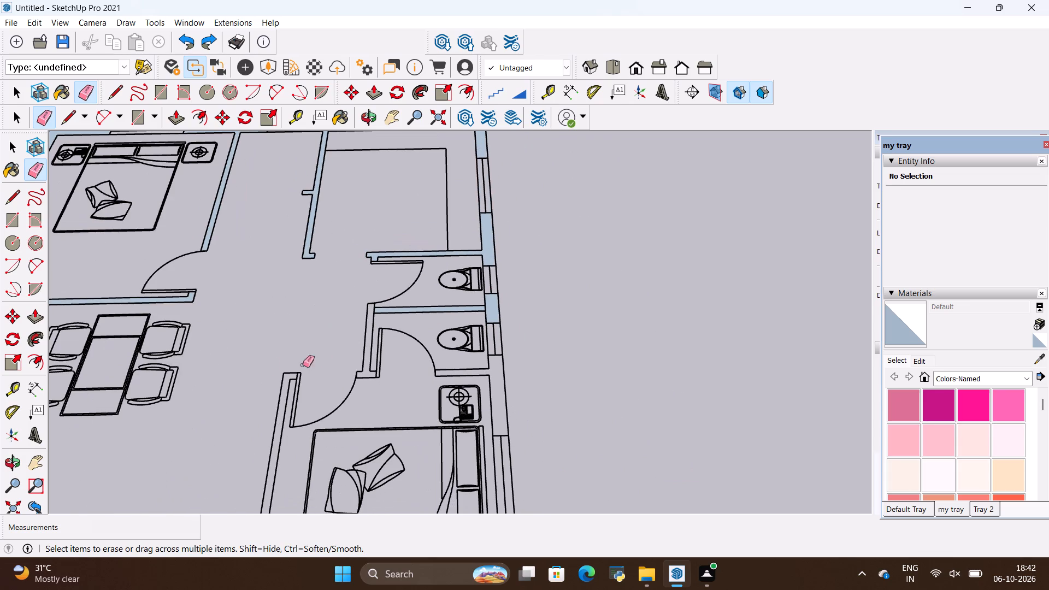
Draw a rectangle about 4 1/2" by 4' 3" over the second toilet's door-side wall, beside the partition between the toilets.
scroll(288, 415, up, 7)
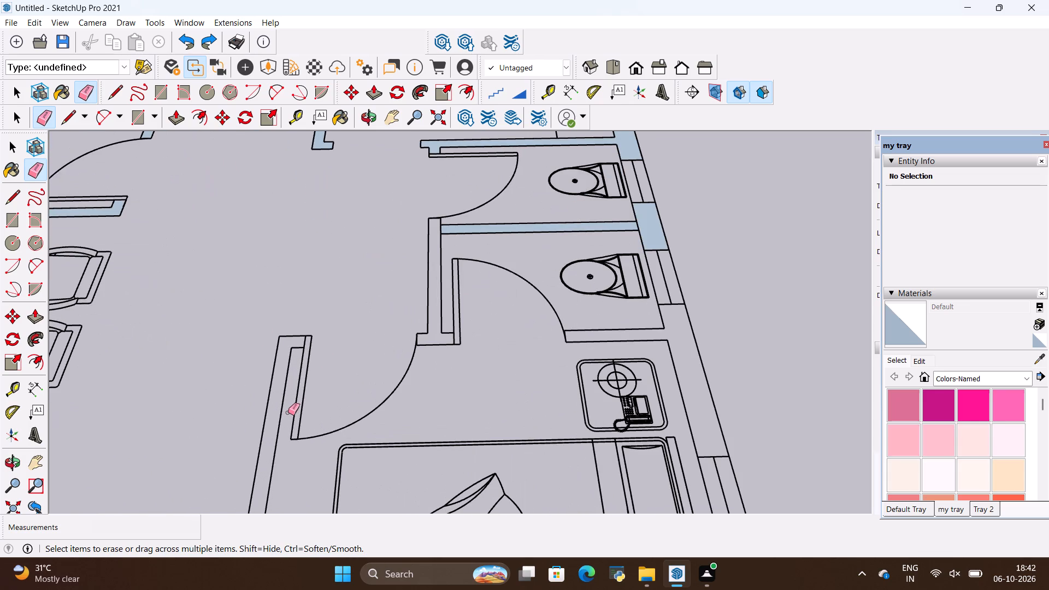
scroll(335, 360, up, 1)
scroll(354, 310, down, 6)
scroll(343, 286, up, 3)
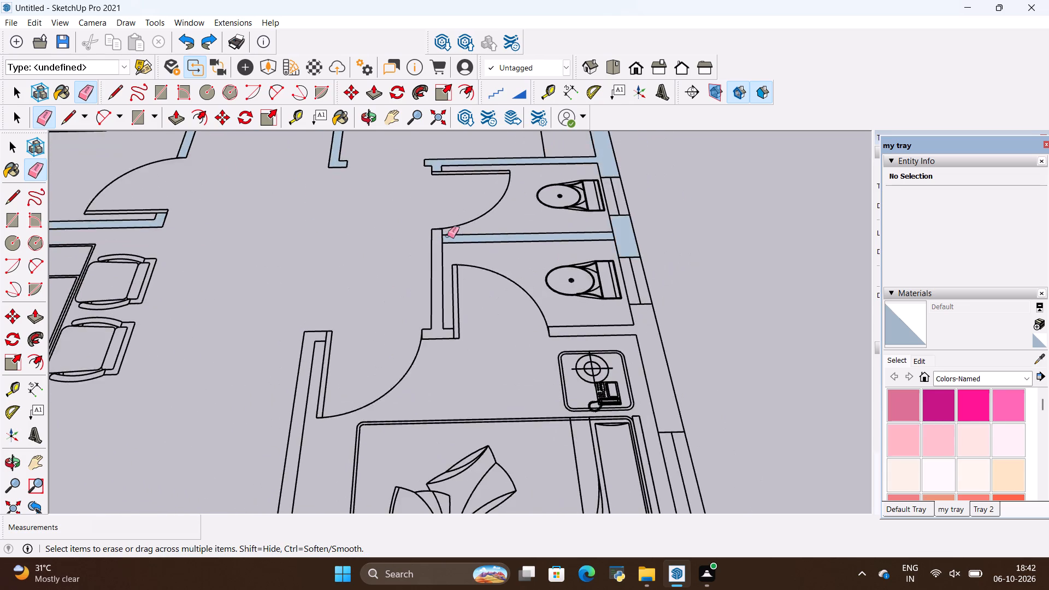
scroll(486, 223, up, 6)
scroll(399, 285, up, 2)
scroll(373, 274, down, 4)
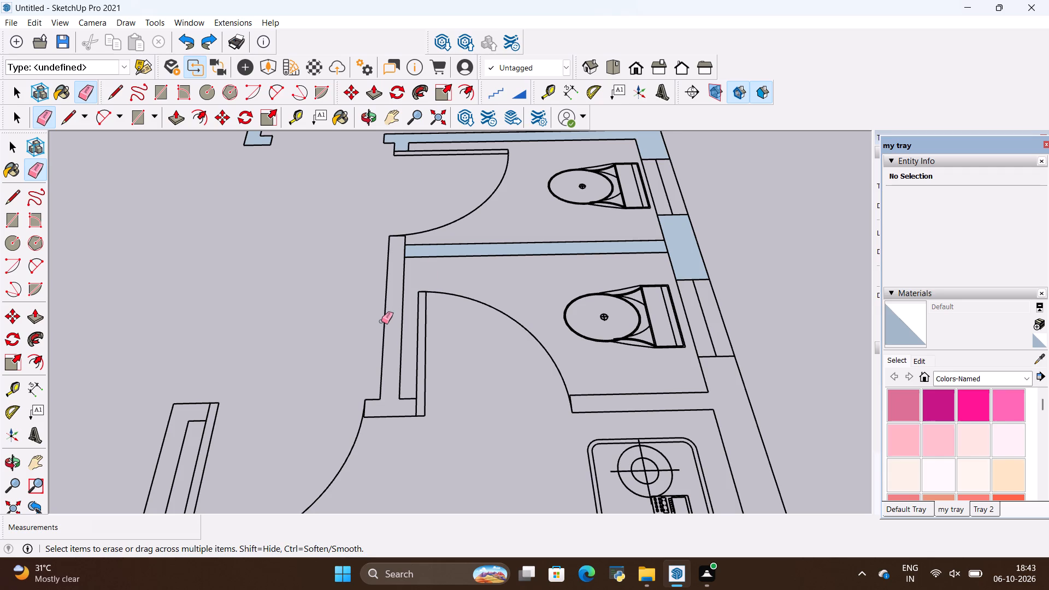
key(r)
scroll(381, 413, up, 4)
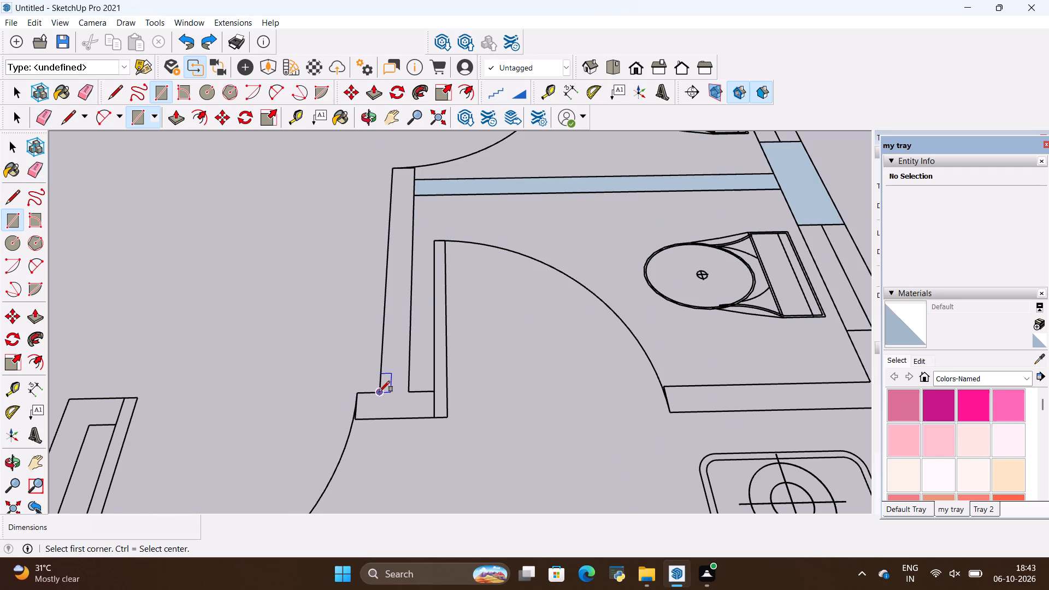
click(374, 393)
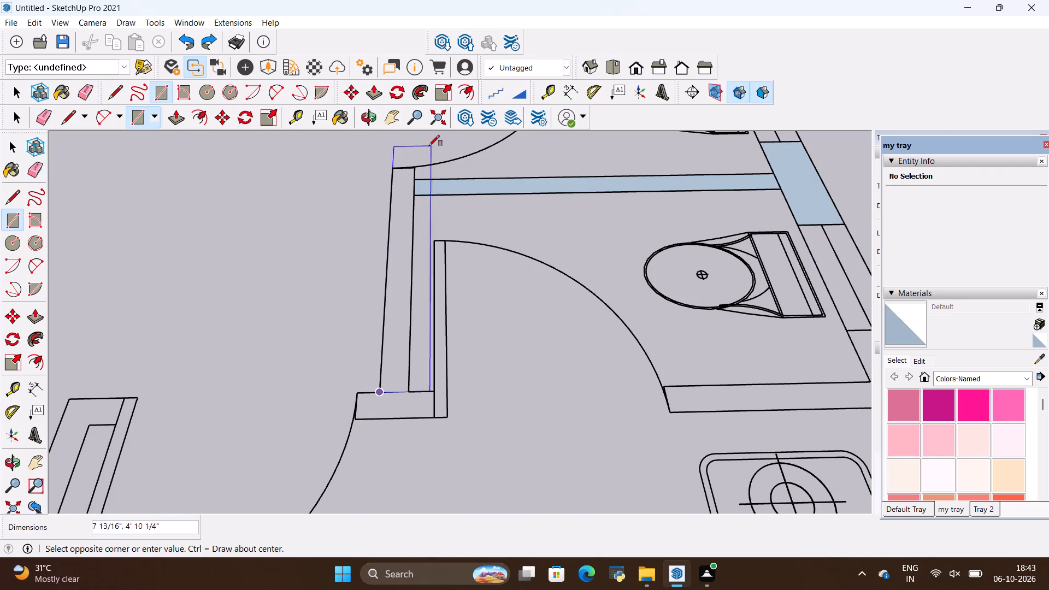
scroll(409, 158, up, 20)
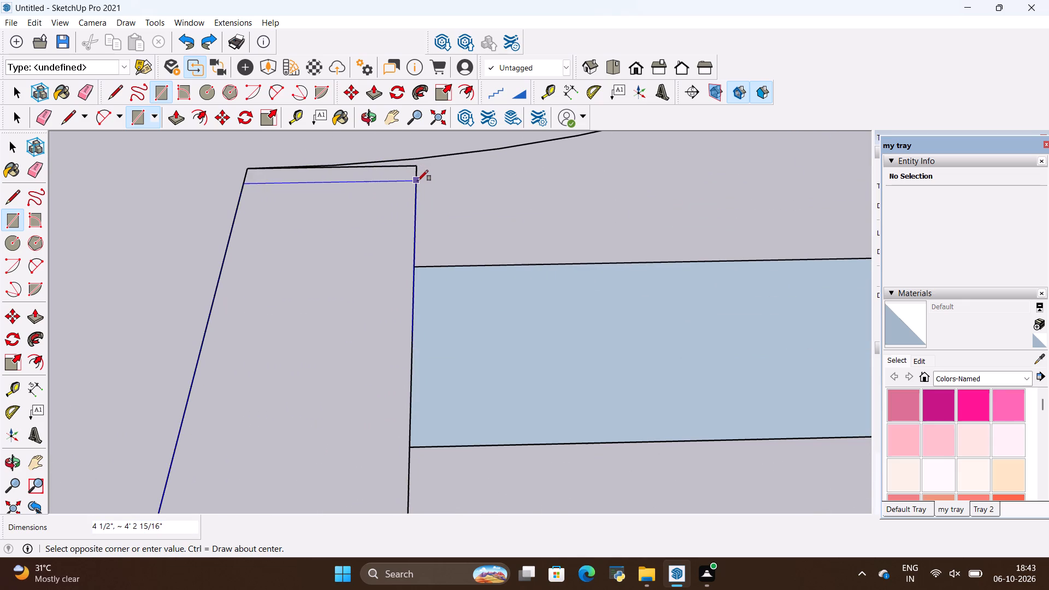
click(415, 171)
Draw a 1' by 4 1/2" rectangle over the wall stub between the second toilet's door and the lower bedroom's door.
scroll(382, 272, down, 5)
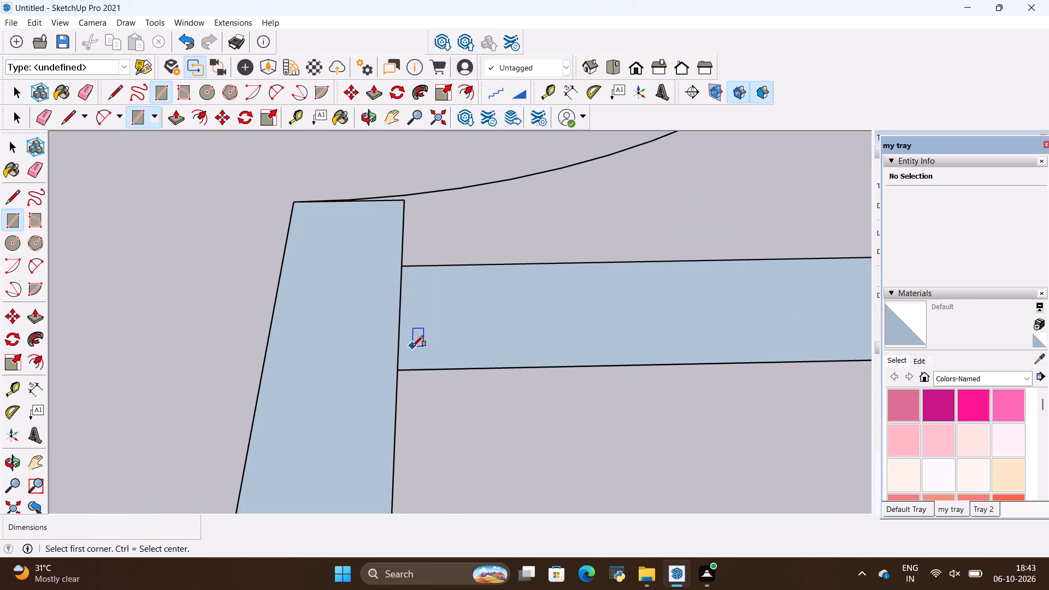
scroll(378, 307, down, 4)
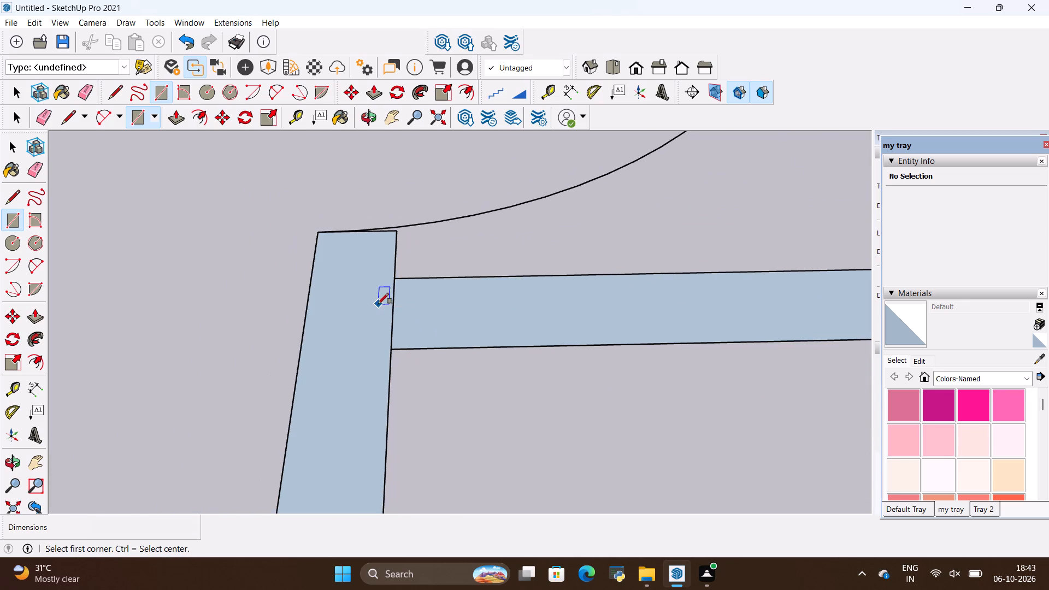
scroll(378, 304, up, 16)
scroll(429, 287, down, 5)
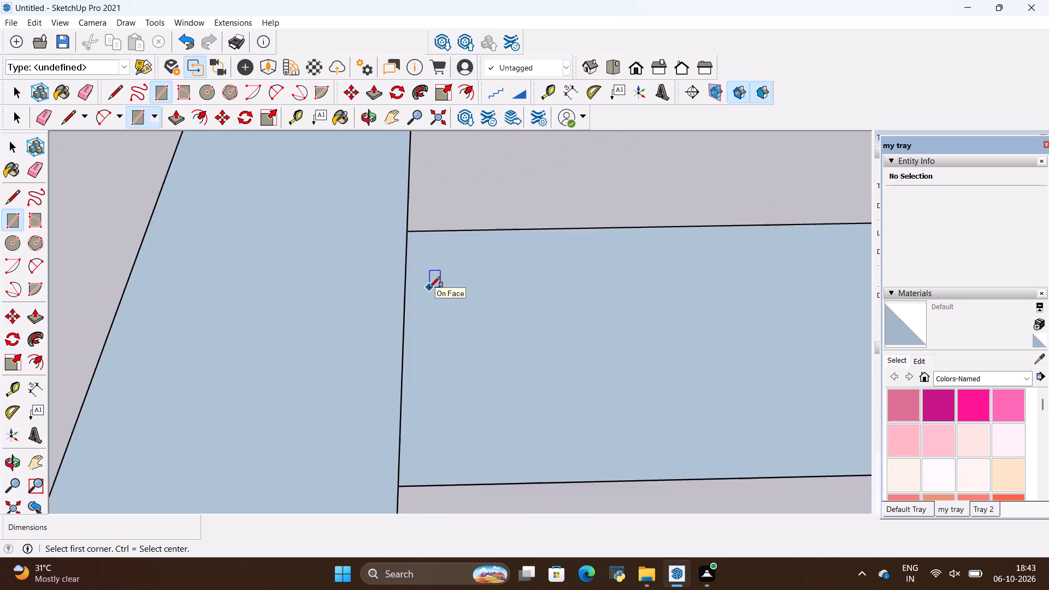
scroll(429, 287, down, 11)
scroll(429, 280, down, 19)
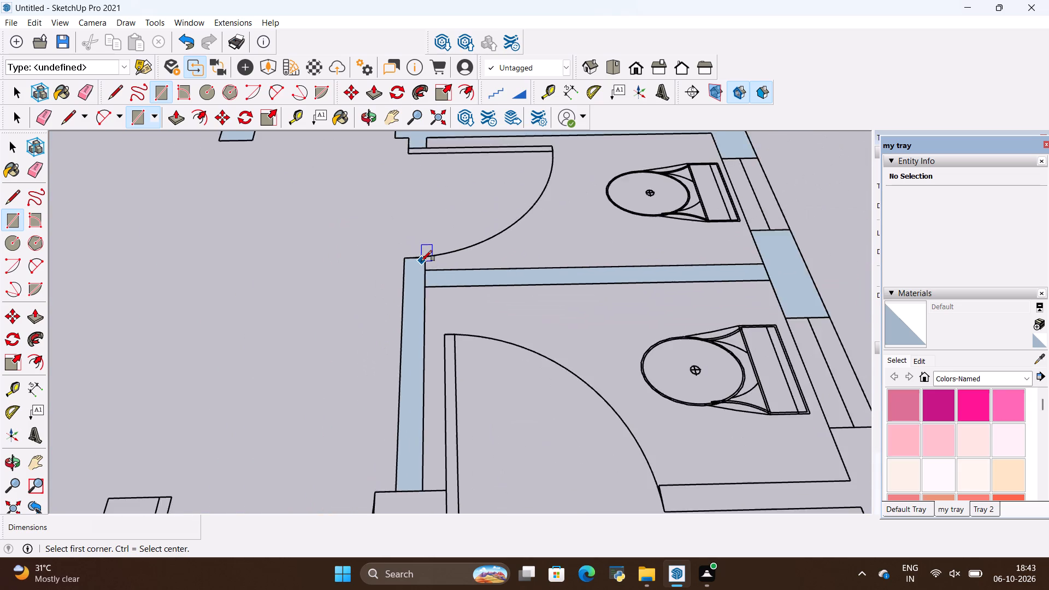
scroll(395, 452, up, 15)
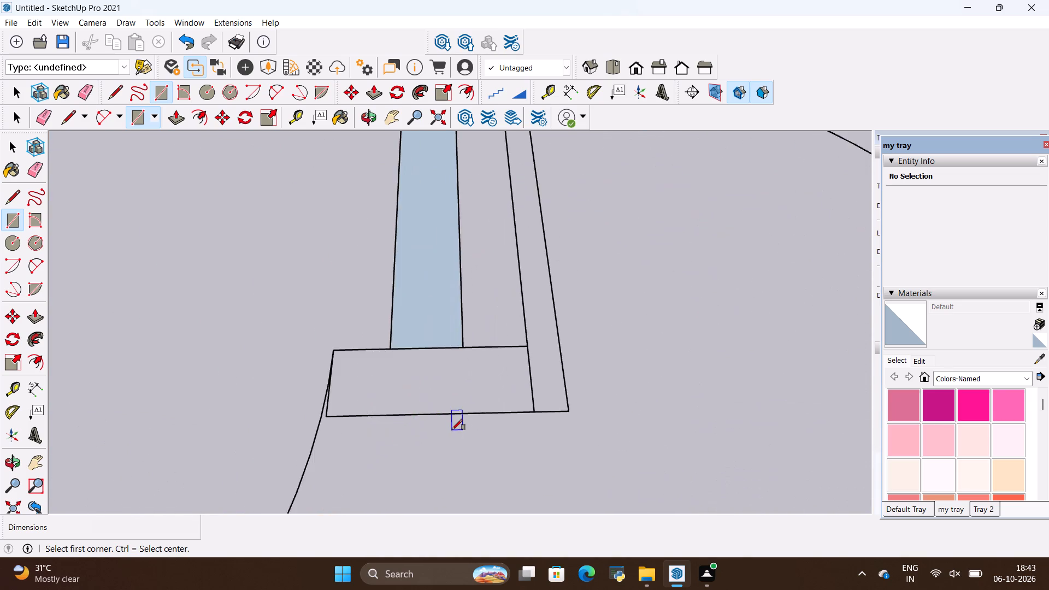
scroll(452, 430, up, 3)
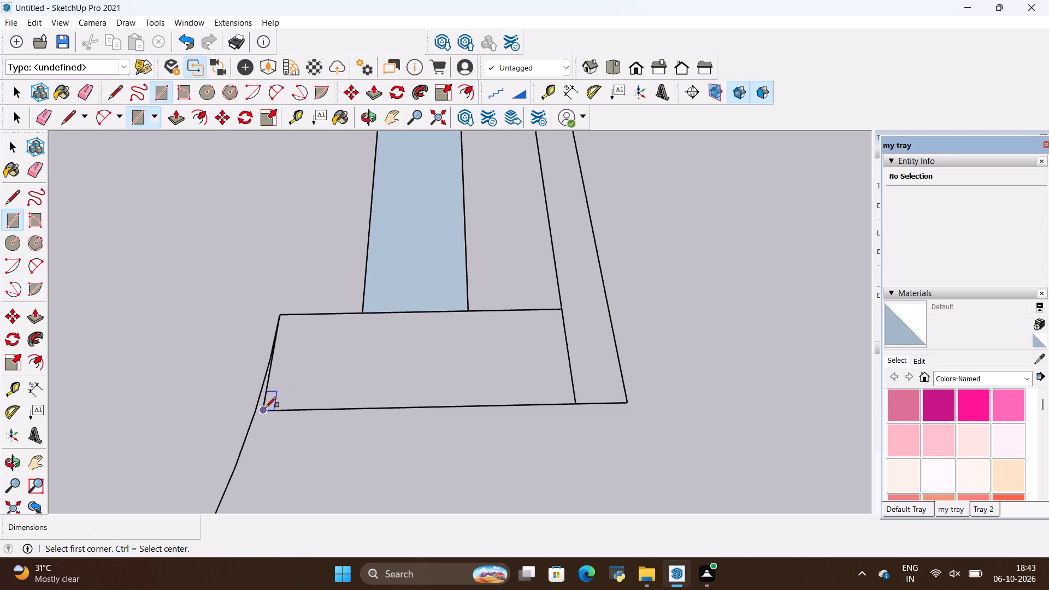
click(265, 408)
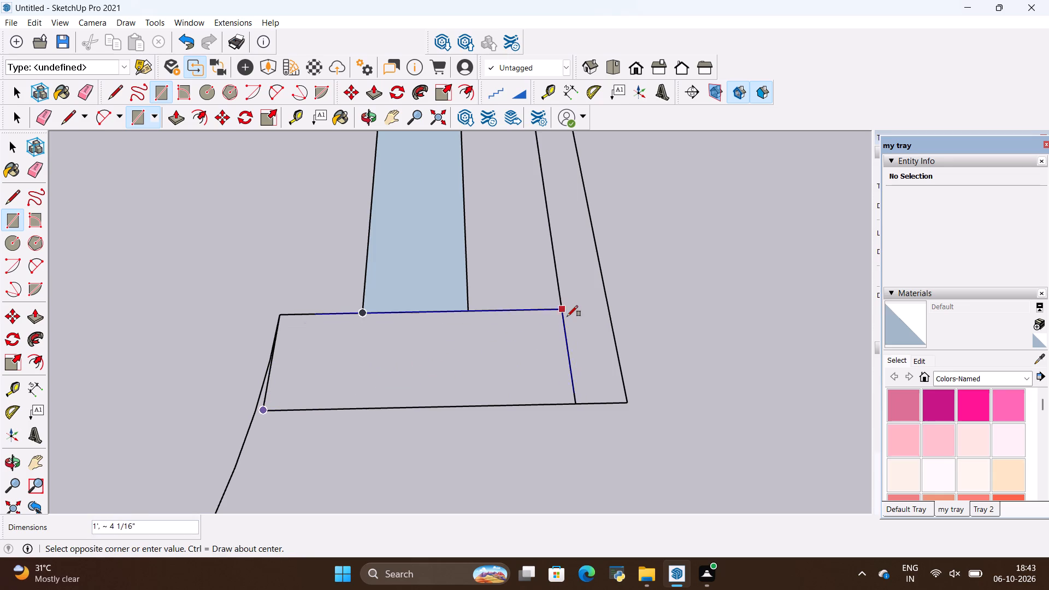
click(563, 311)
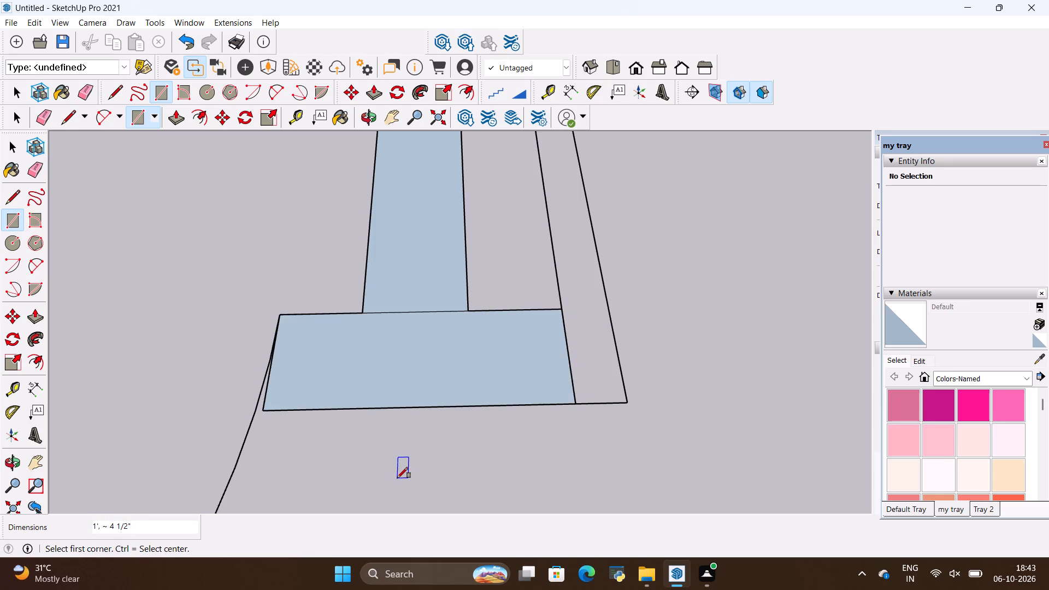
Erase the edge between that stub and the second toilet's door-side wall to merge their faces.
key(e)
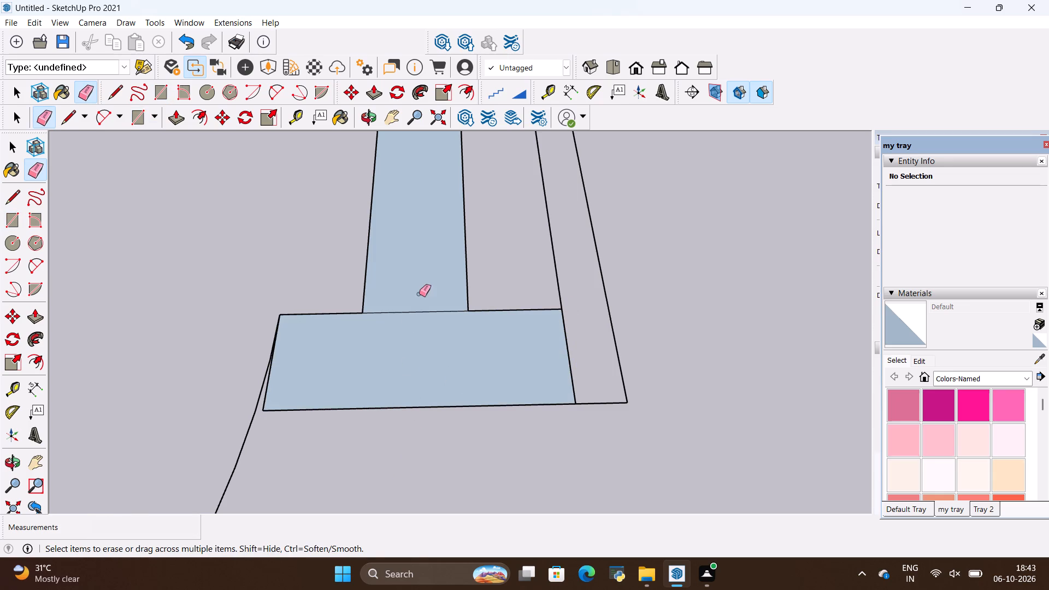
drag(419, 294, 421, 314)
Draw a 4 1/2" by 11' 7 1/2" rectangle over the wall between the living area and the lower bedroom, up to the door stub.
scroll(294, 370, down, 16)
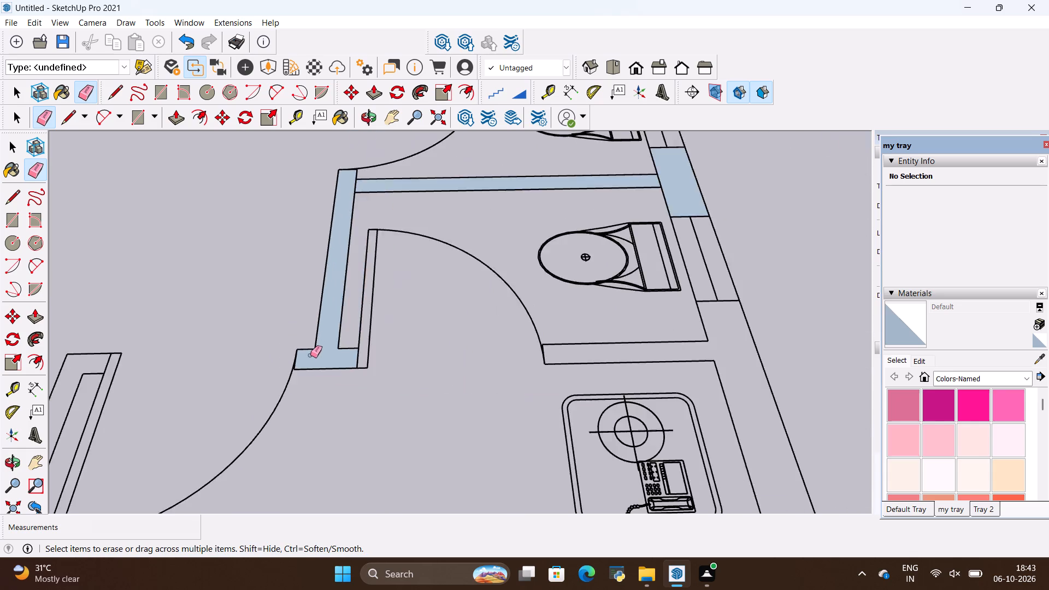
scroll(310, 355, down, 18)
scroll(308, 328, down, 5)
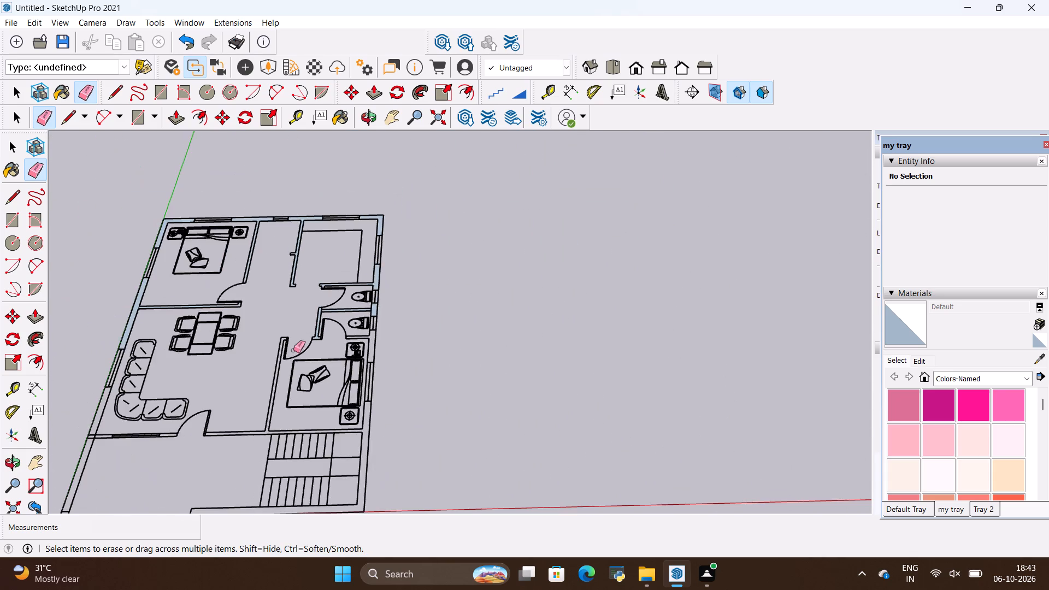
scroll(245, 456, up, 12)
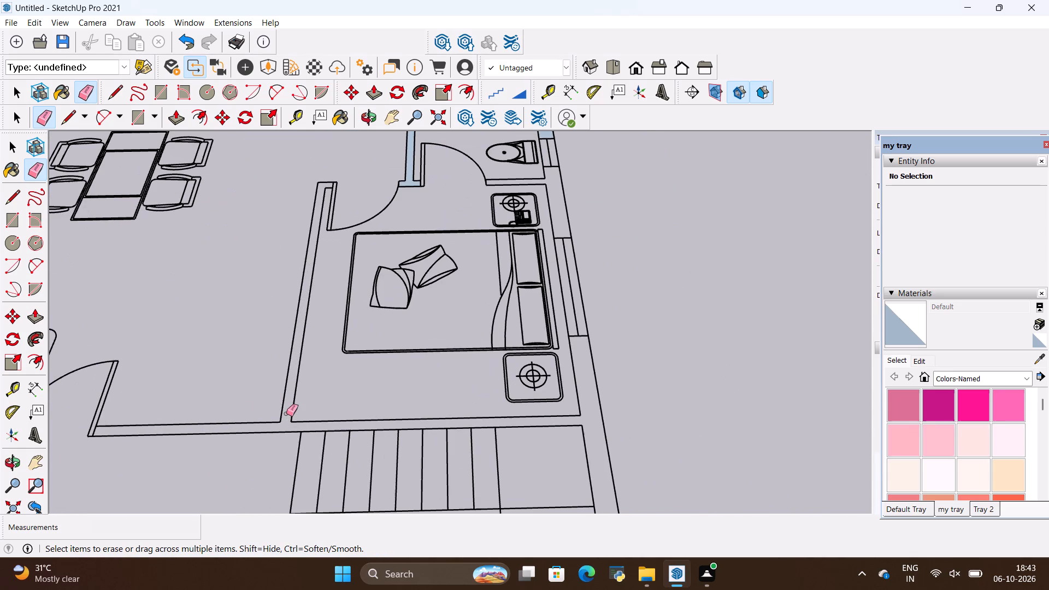
scroll(323, 182, up, 2)
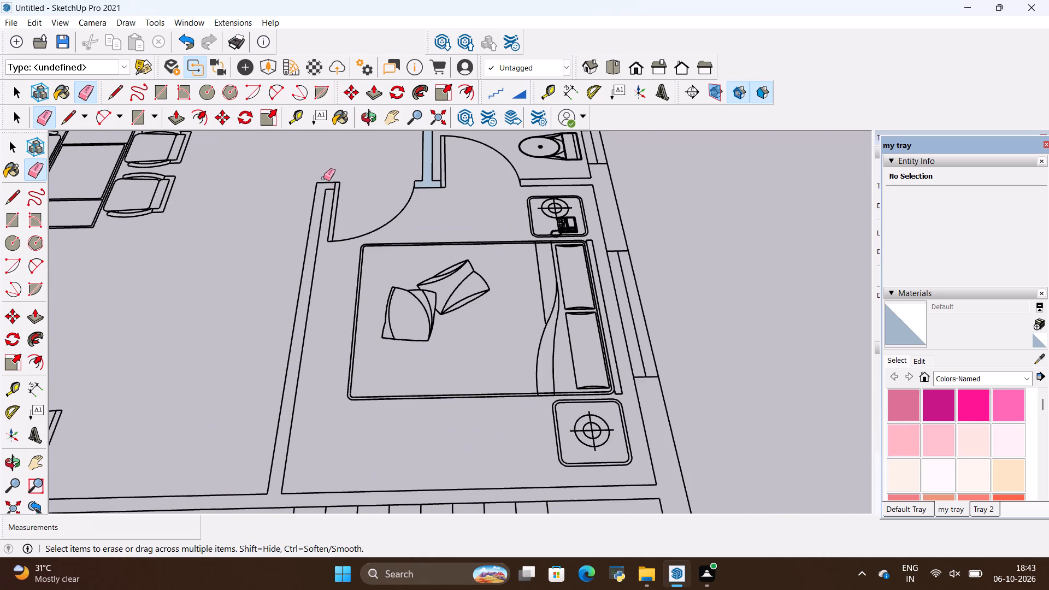
scroll(325, 208, down, 2)
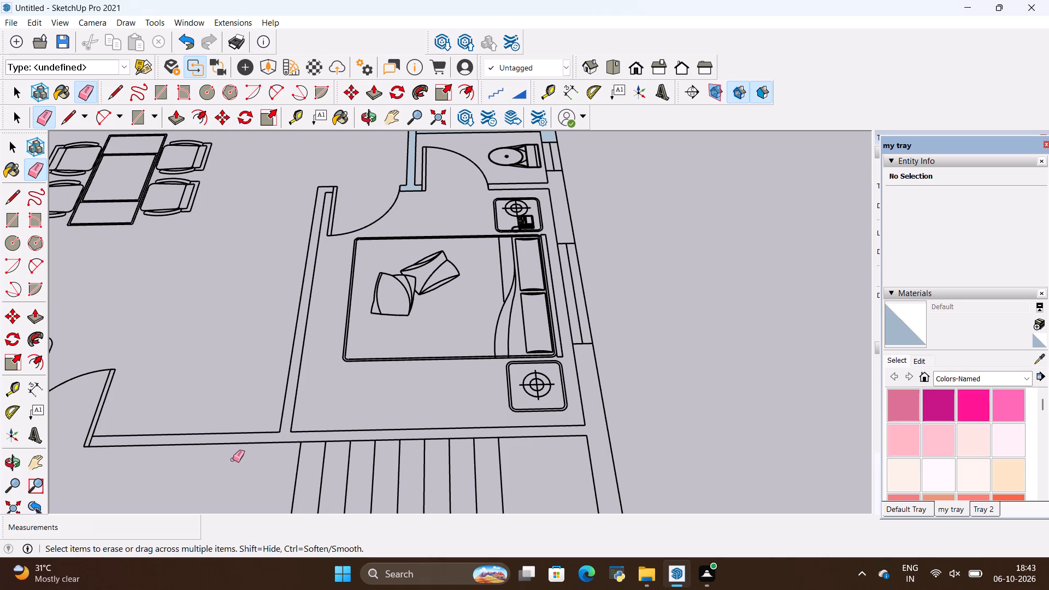
key(r)
scroll(264, 433, up, 7)
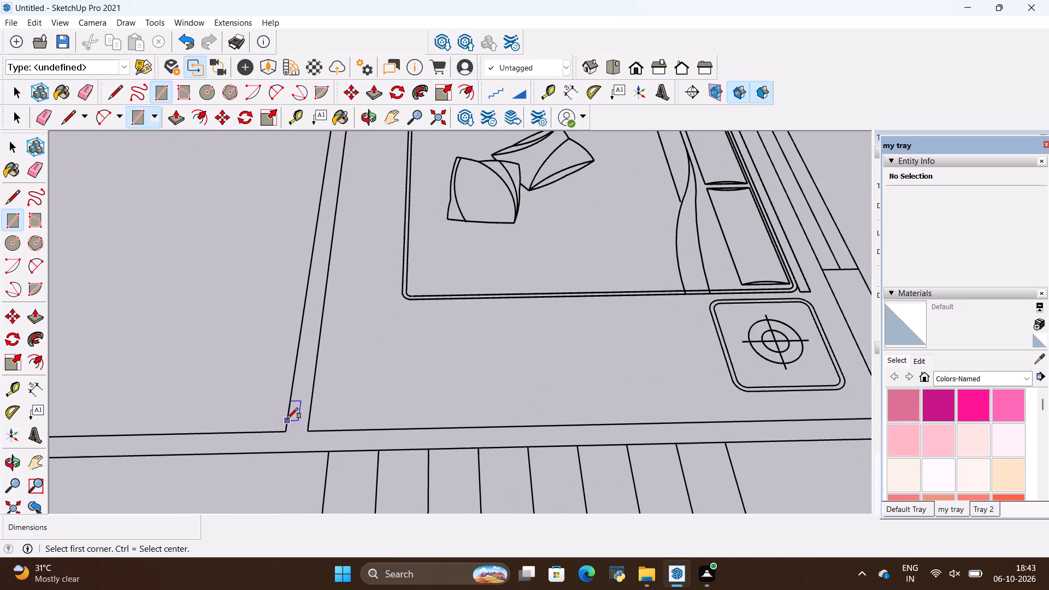
scroll(288, 411, up, 4)
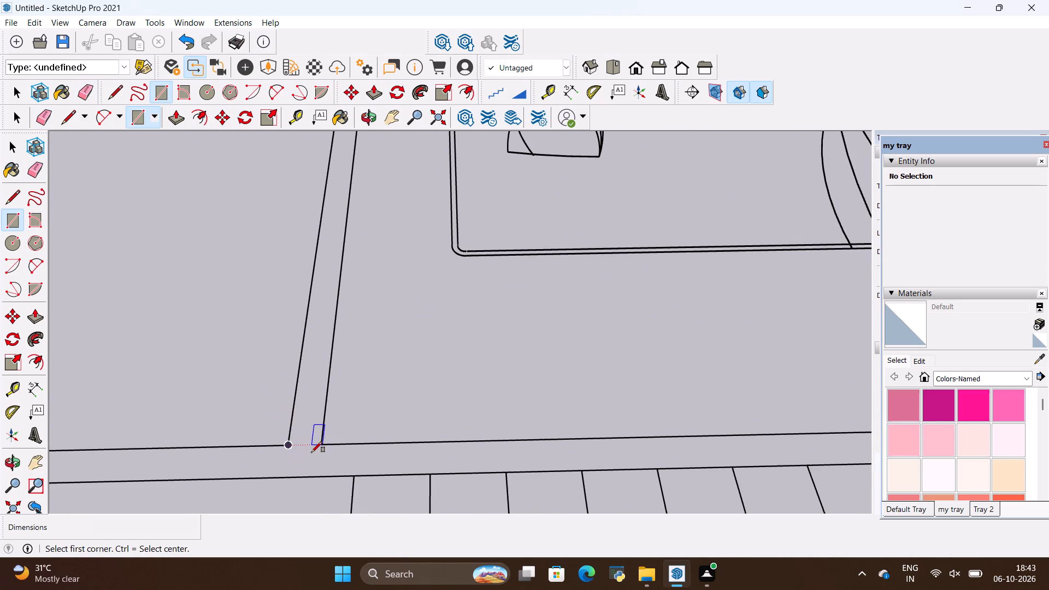
click(288, 445)
scroll(218, 540, down, 4)
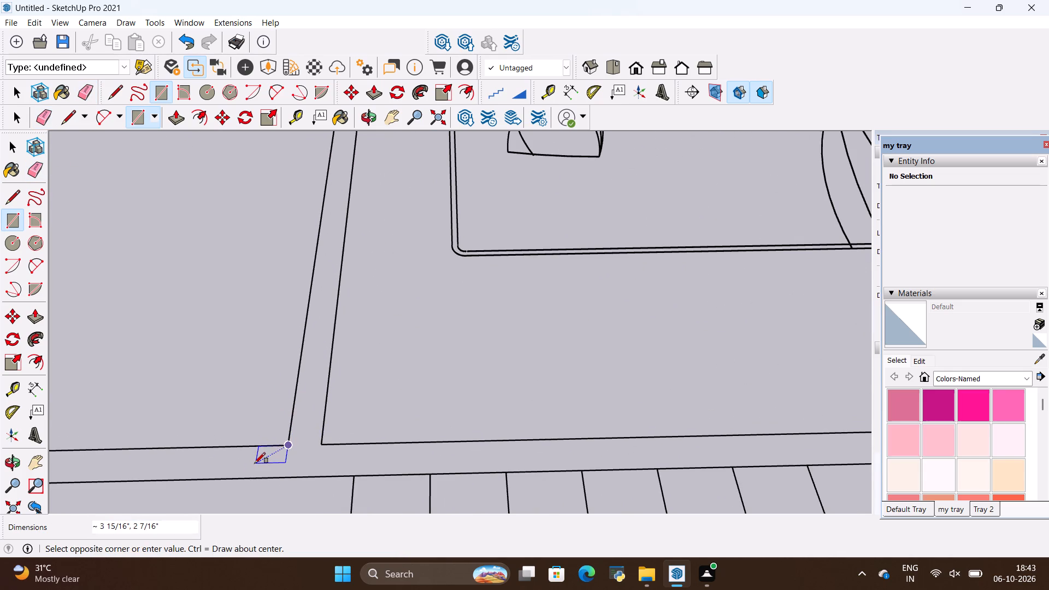
scroll(255, 463, down, 15)
scroll(319, 221, up, 10)
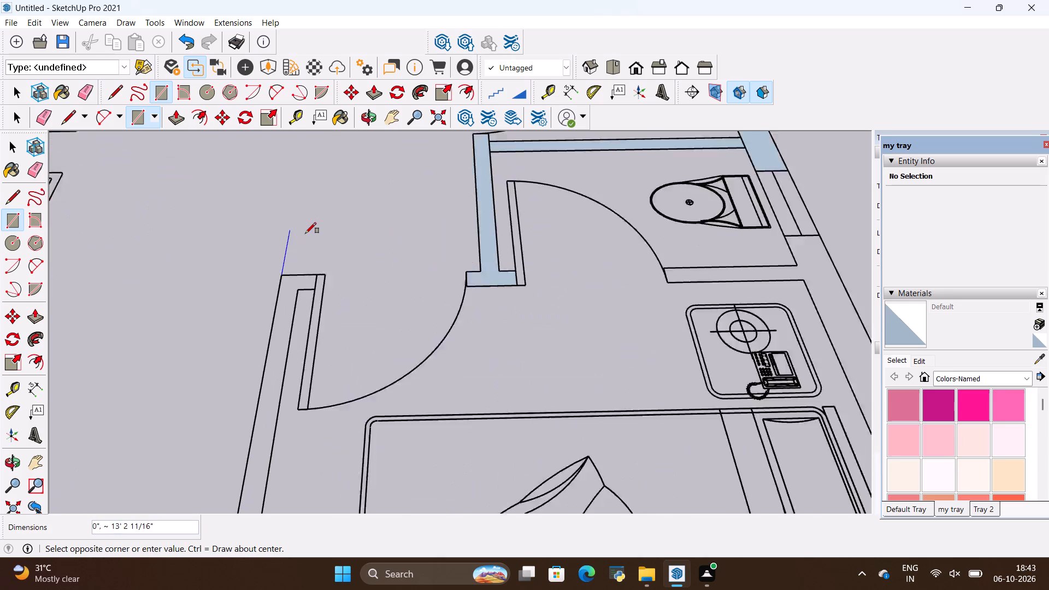
scroll(305, 233, up, 4)
scroll(287, 294, up, 2)
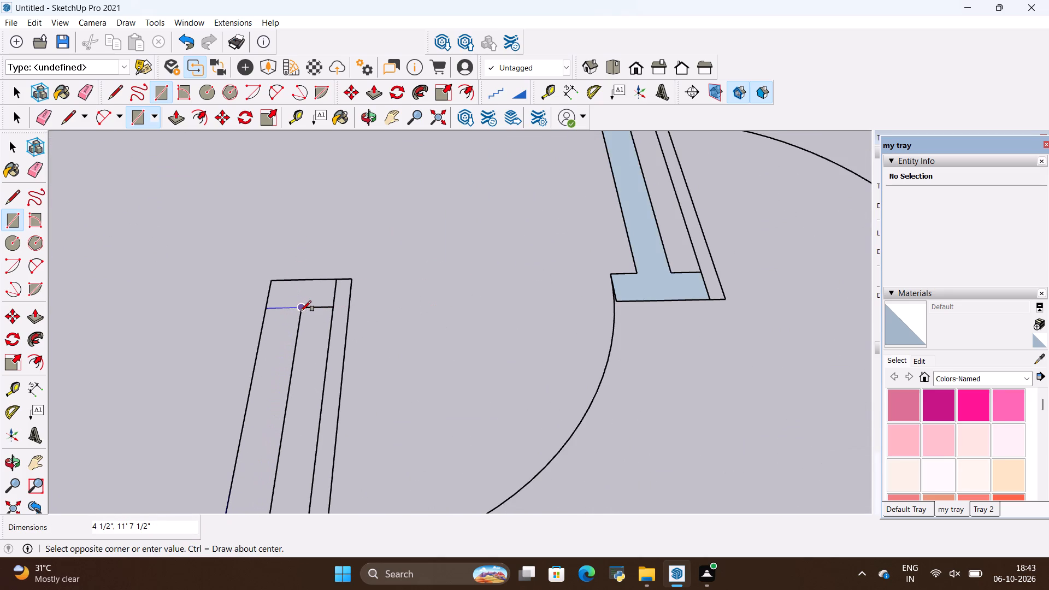
click(302, 305)
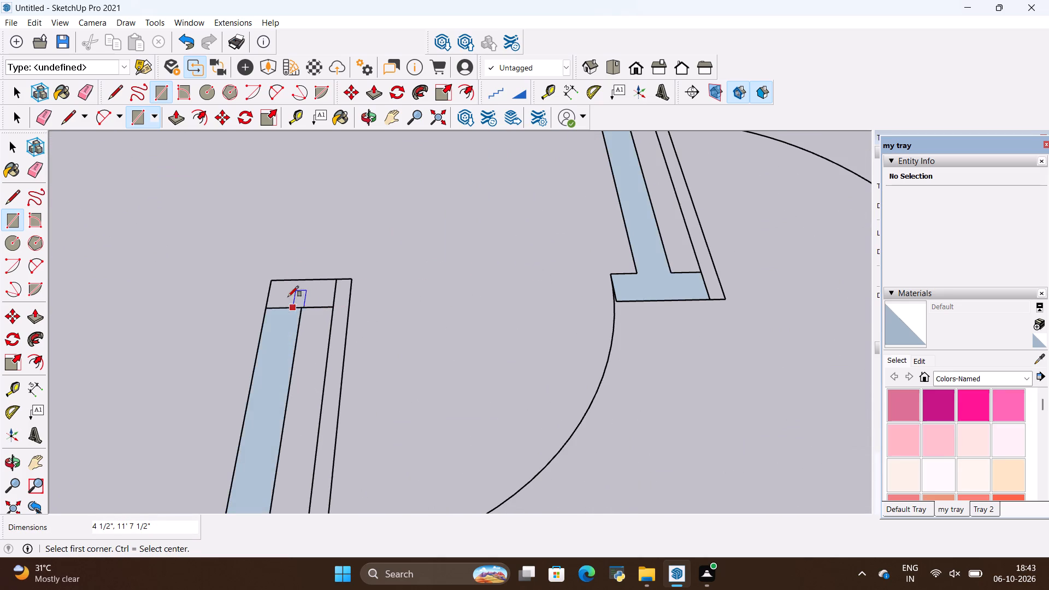
Draw an 8 1/2" by 4 1/2" rectangle over the stub at the door end of the lower bedroom's wall.
scroll(285, 286, up, 8)
click(255, 270)
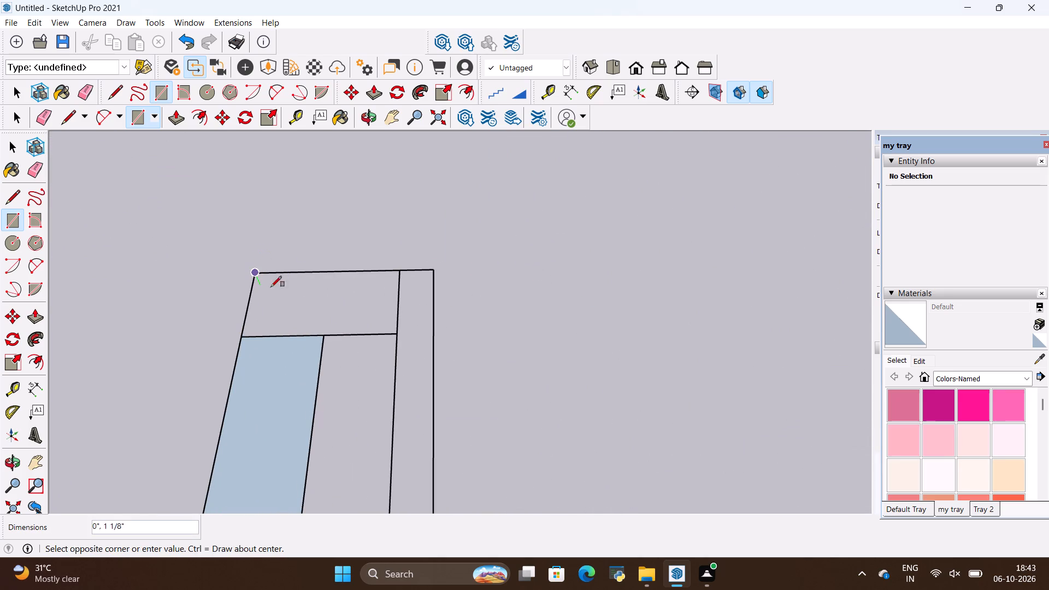
click(395, 338)
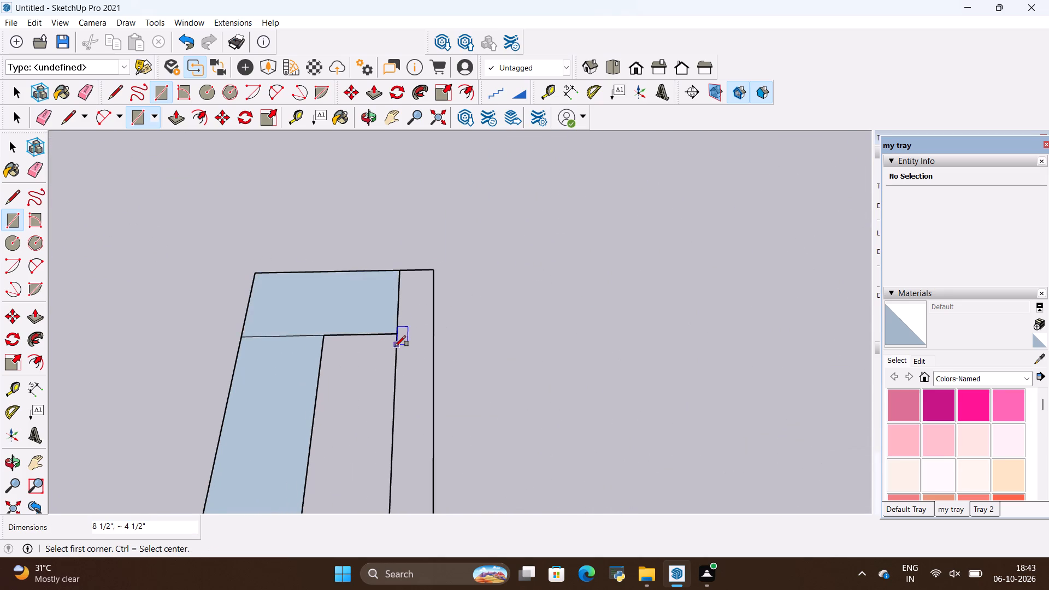
Erase the edge between the stub and the lower bedroom's long wall to merge their faces.
scroll(395, 346, down, 1)
key(e)
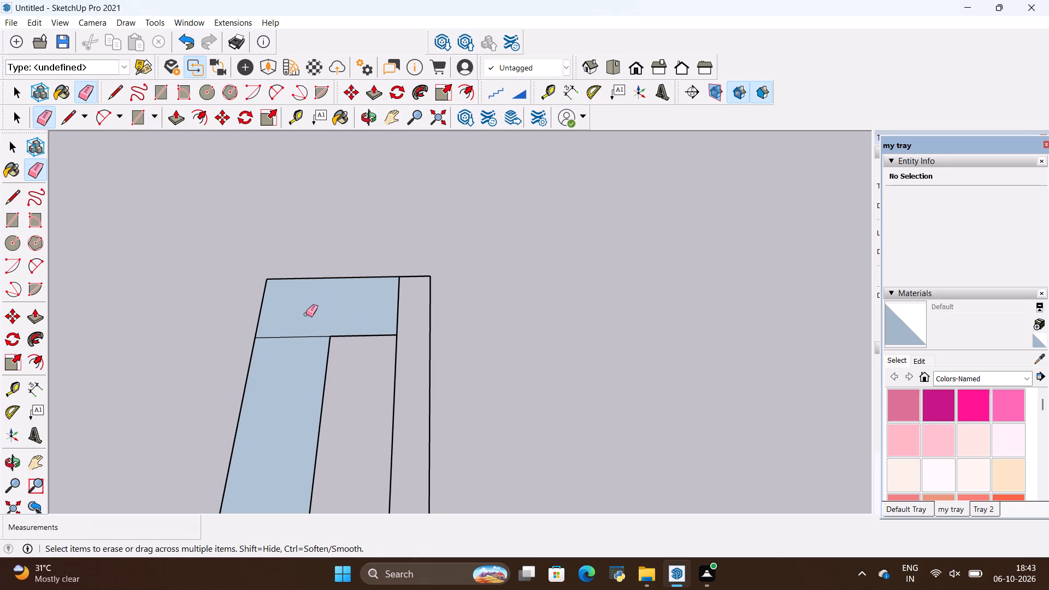
drag(306, 314, 296, 343)
Draw a 16' 9 1/4" by 4 1/2" rectangle over the wall running from the main entrance door past the staircase to the exterior wall.
scroll(303, 294, down, 20)
scroll(303, 294, down, 1)
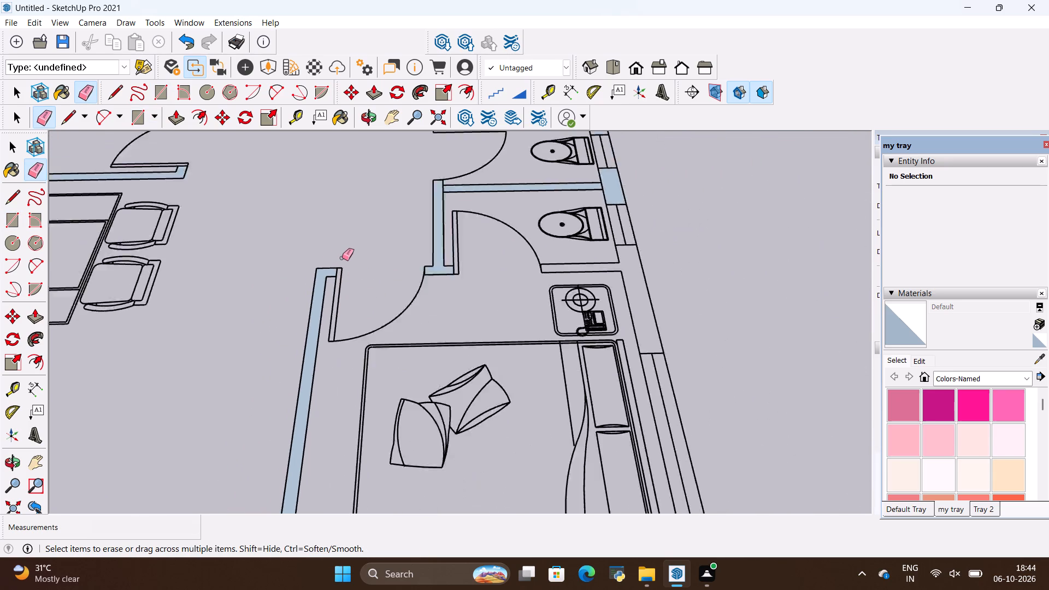
scroll(342, 258, down, 12)
scroll(175, 355, up, 10)
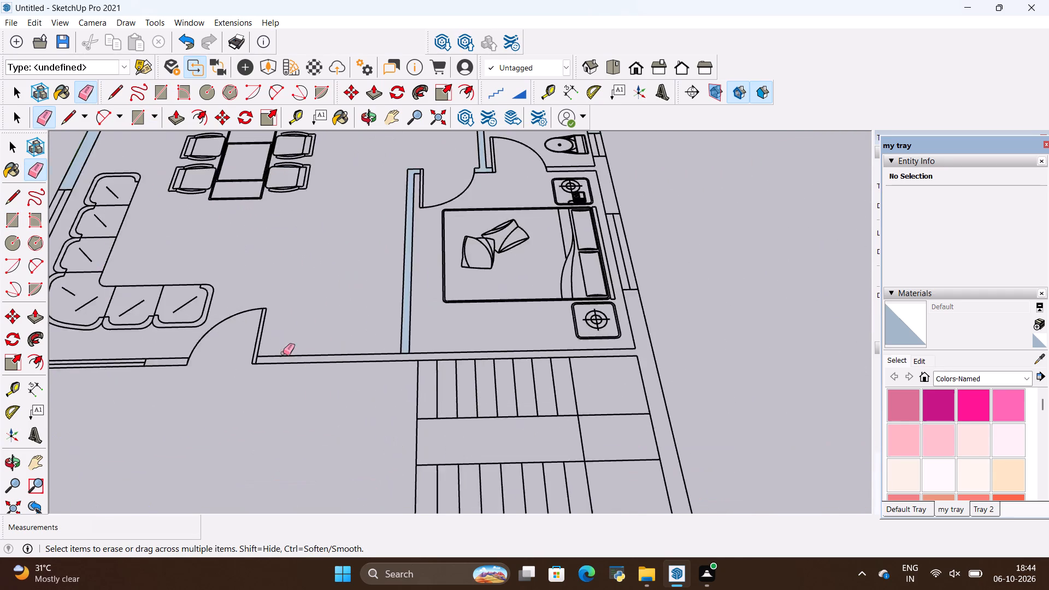
scroll(283, 353, up, 6)
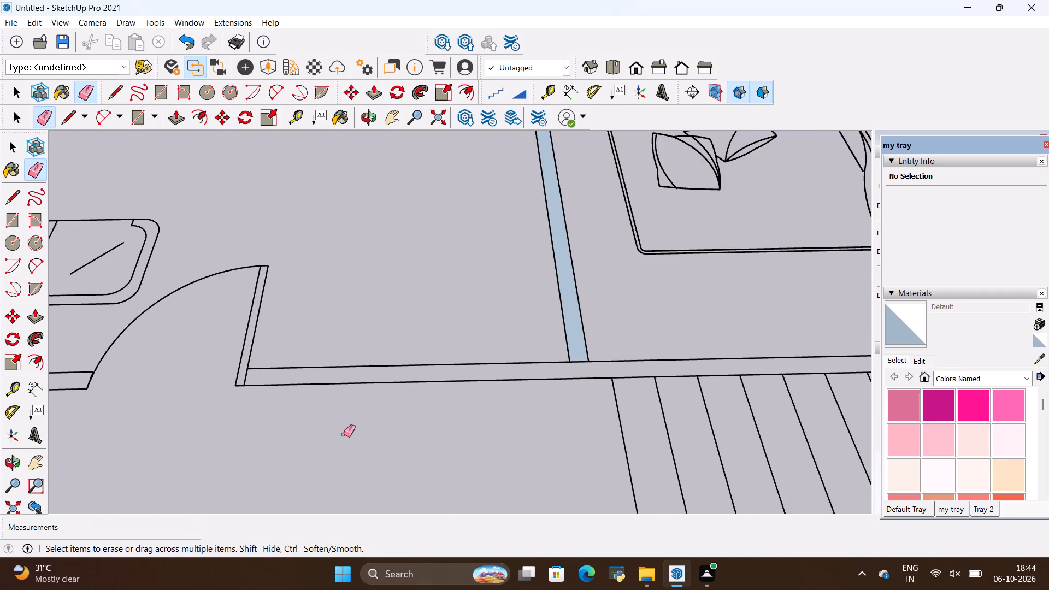
key(r)
scroll(293, 441, up, 3)
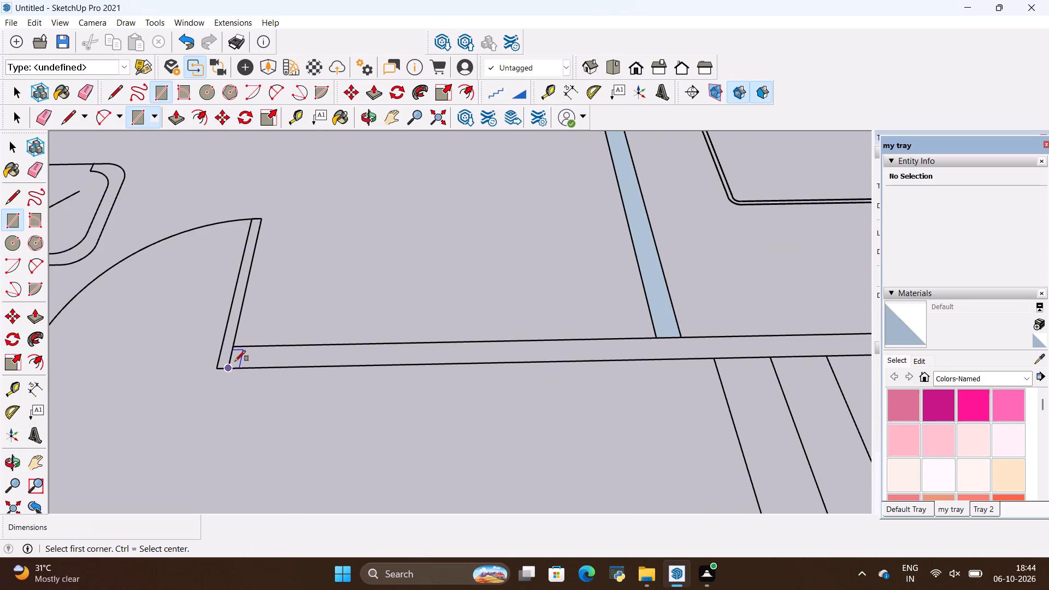
click(230, 364)
scroll(533, 388, down, 6)
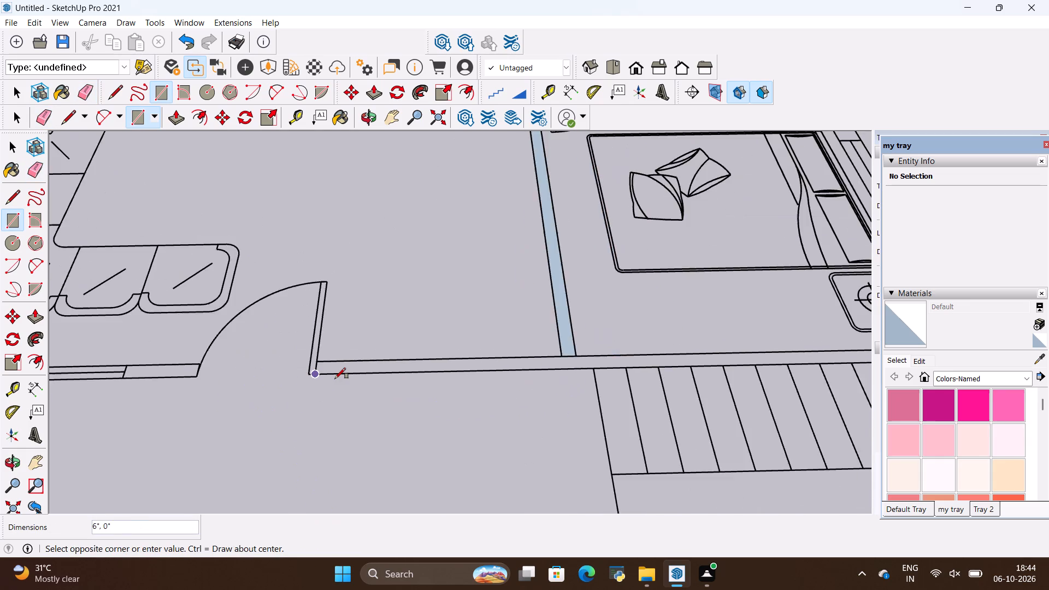
scroll(334, 379, down, 11)
scroll(615, 379, up, 16)
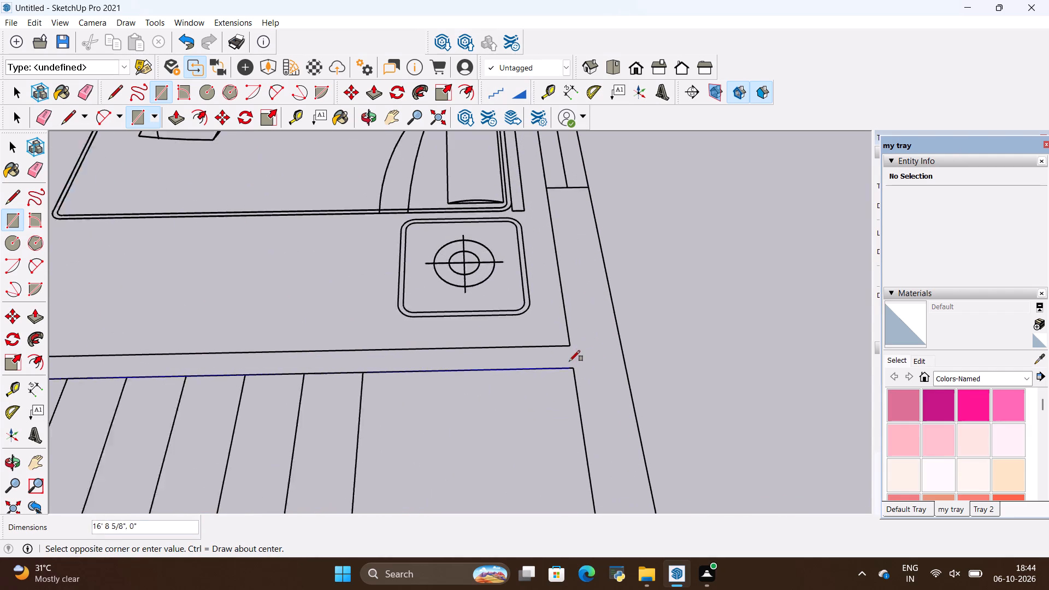
click(572, 344)
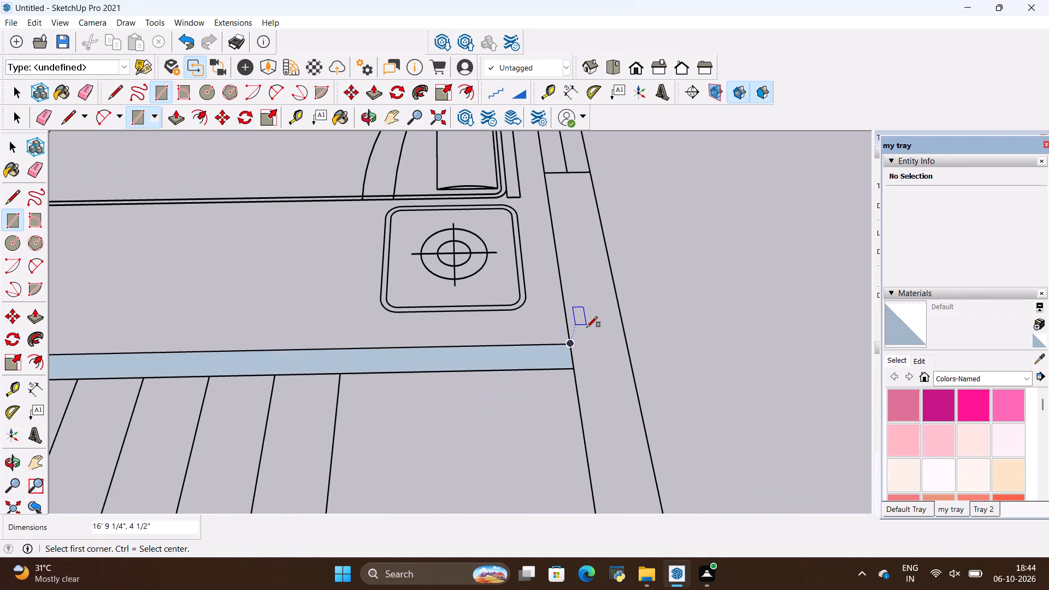
Draw a 9" by 12' 3" rectangle over the exterior wall beside the staircase, from the lower bedroom's window to the front corner.
scroll(577, 326, down, 4)
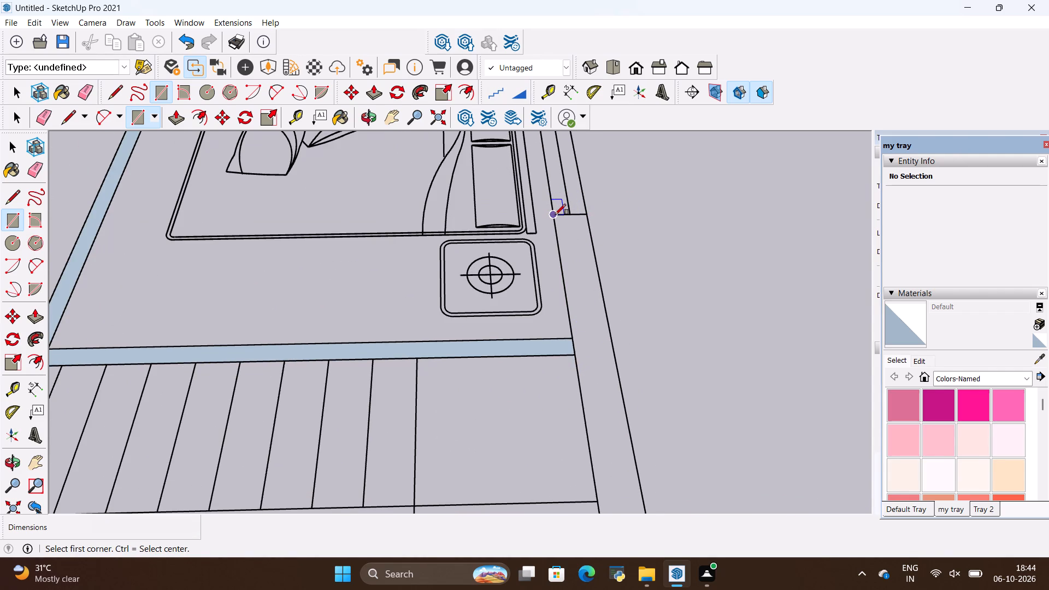
click(556, 213)
scroll(522, 308, down, 14)
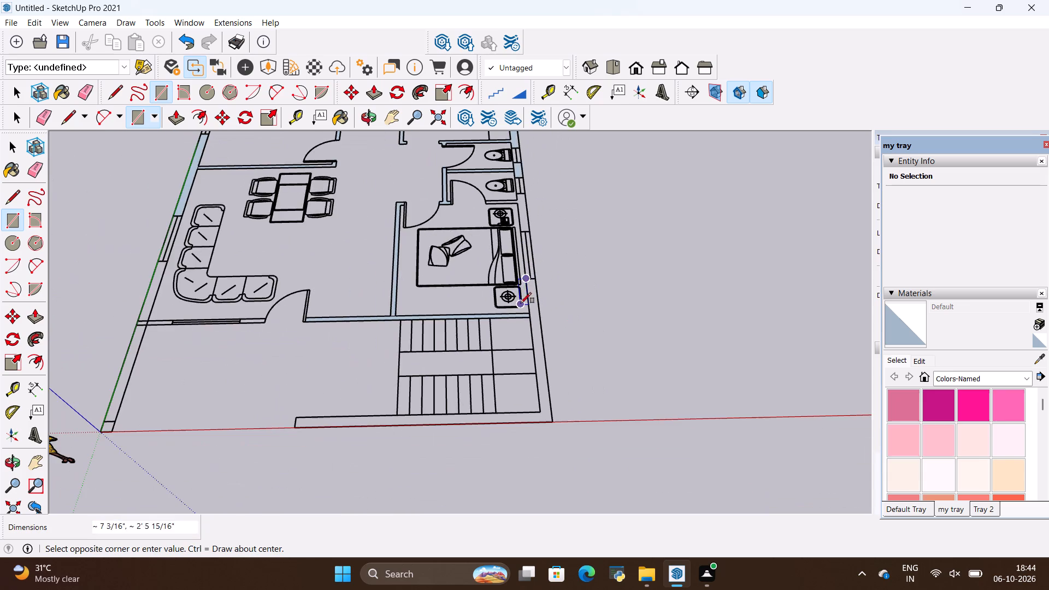
scroll(540, 444, up, 13)
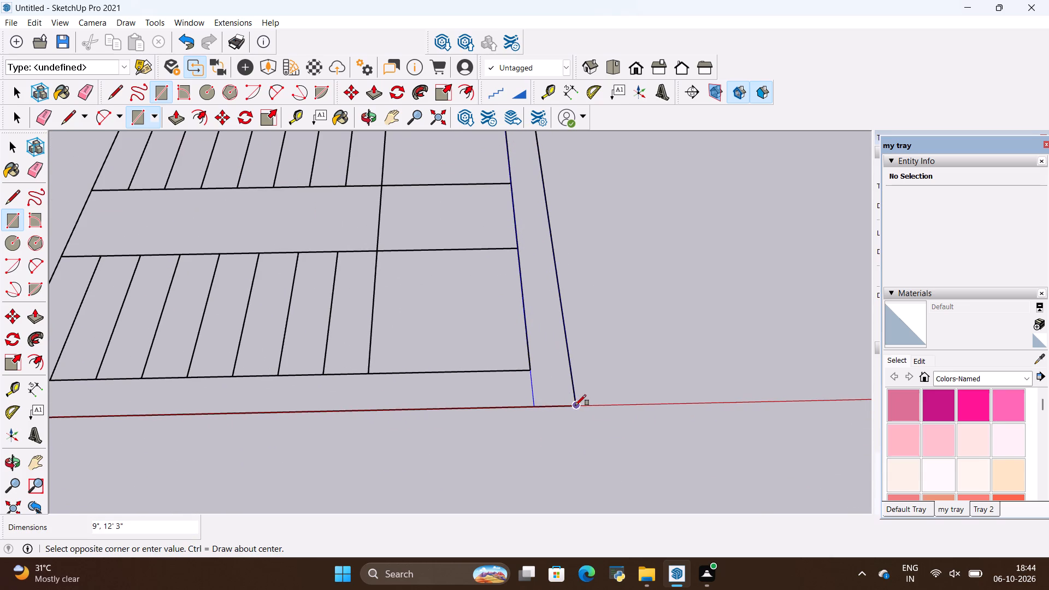
click(575, 405)
Draw a 16' 5 1/4" by 9" rectangle over the front exterior wall below the staircase, up to the staircase's side wall.
scroll(638, 422, down, 8)
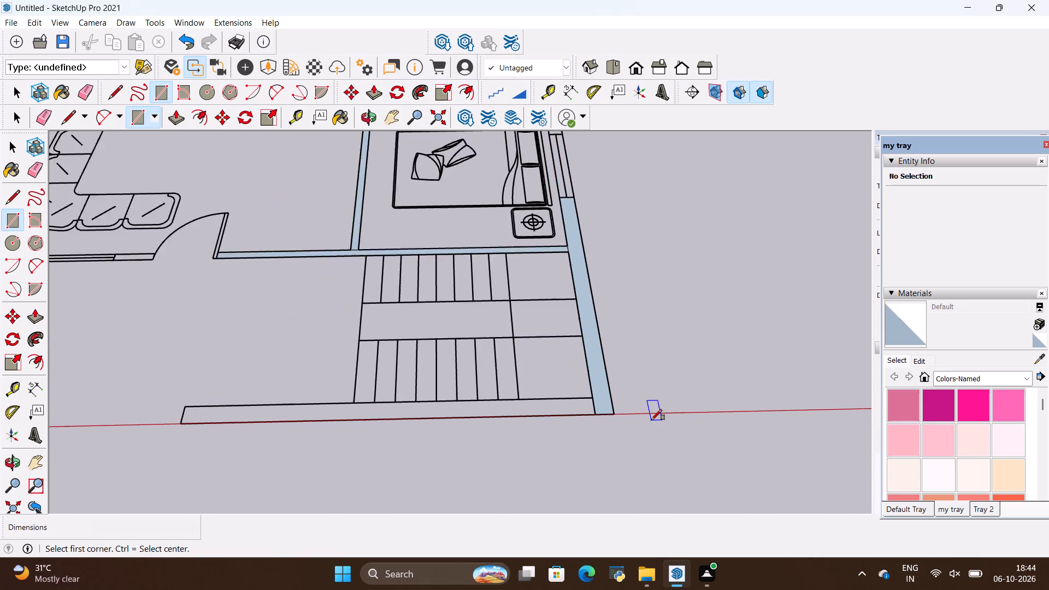
scroll(651, 420, down, 4)
scroll(297, 378, up, 6)
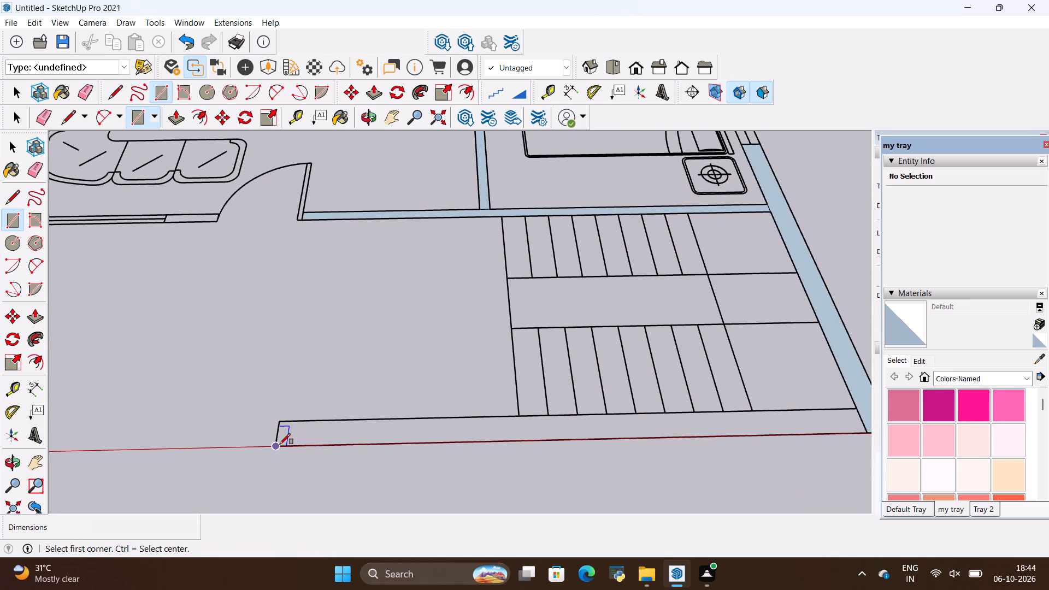
click(279, 445)
scroll(274, 443, down, 4)
scroll(687, 420, up, 4)
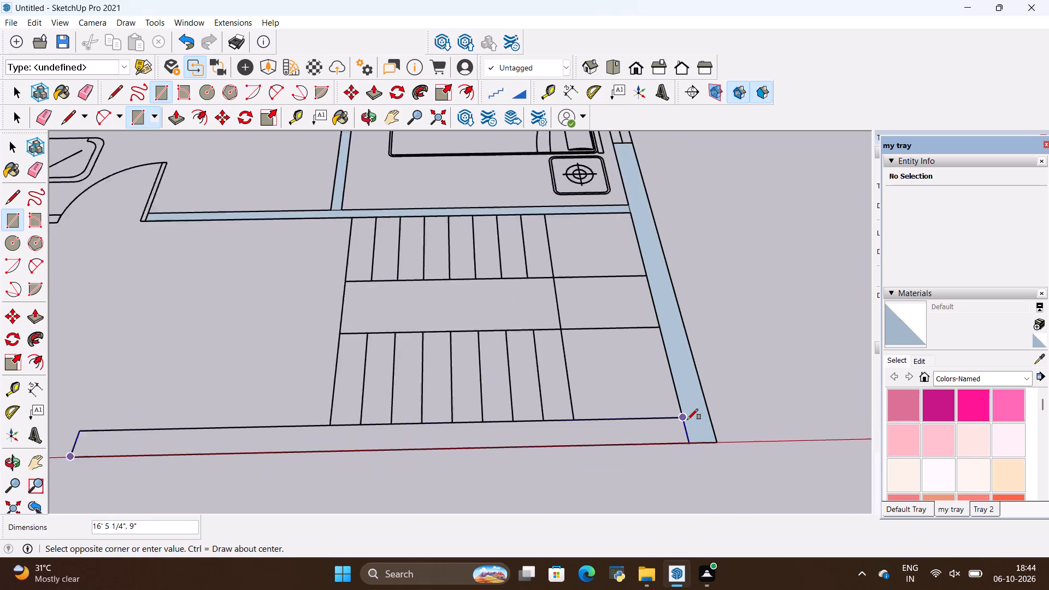
scroll(687, 420, up, 4)
click(679, 417)
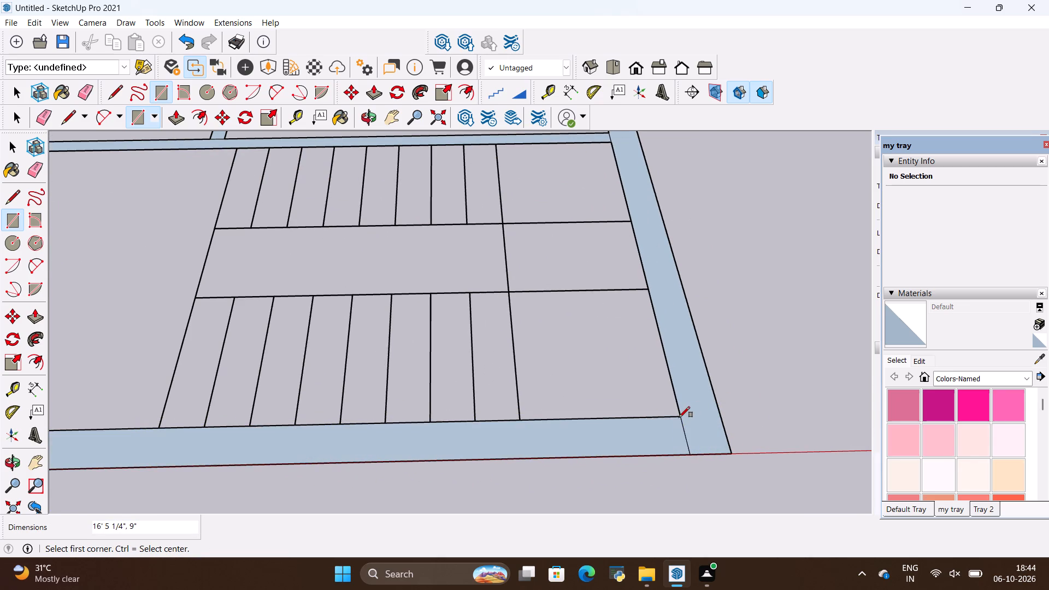
Erase the edge between the front wall and the staircase's side wall at the corner to merge their faces.
scroll(692, 459, up, 6)
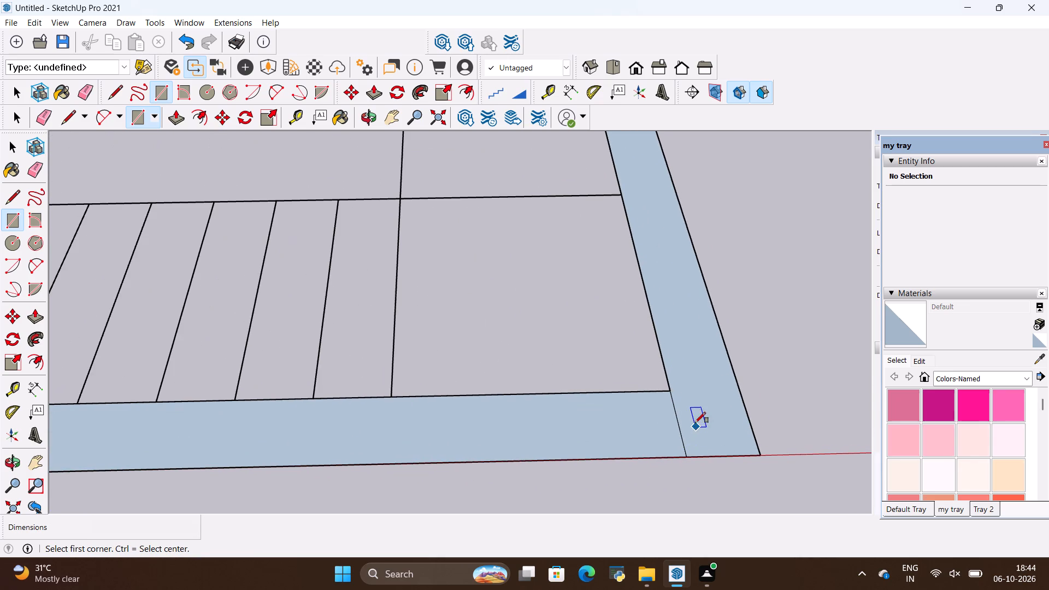
key(e)
drag(696, 421, 680, 427)
scroll(680, 427, down, 6)
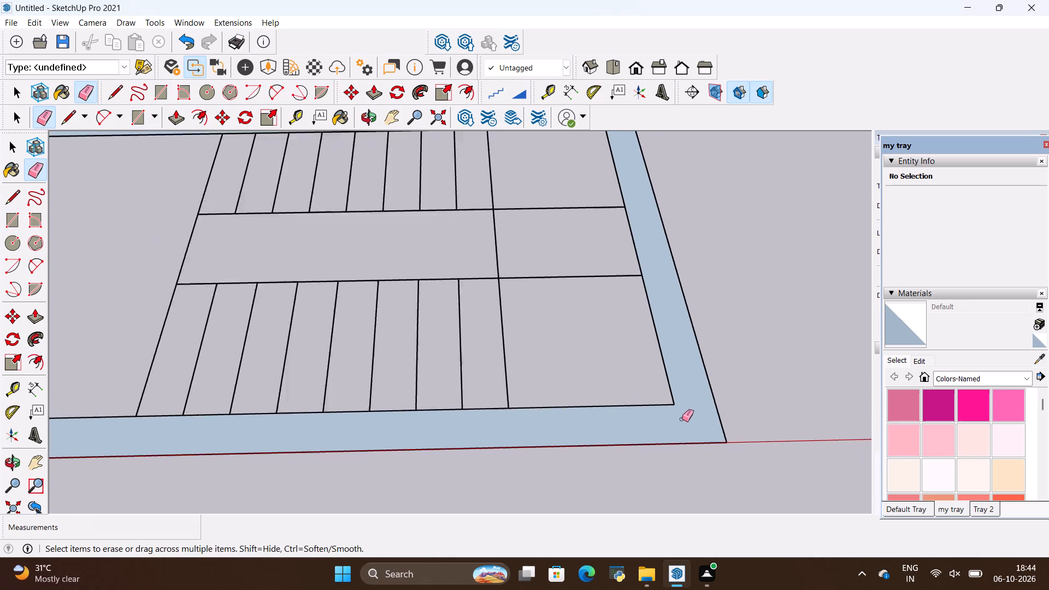
Draw a 9" by 14' 9" rectangle over the exterior side wall from the origin corner up to the living area's side window.
scroll(682, 419, down, 17)
scroll(360, 372, up, 5)
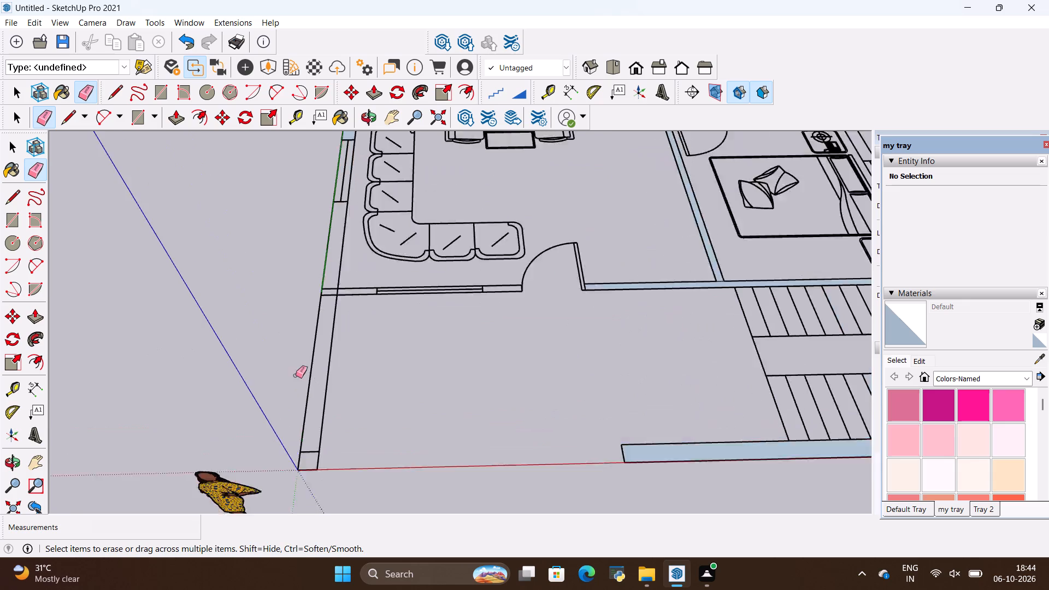
scroll(296, 375, up, 5)
scroll(335, 409, down, 4)
scroll(317, 467, up, 7)
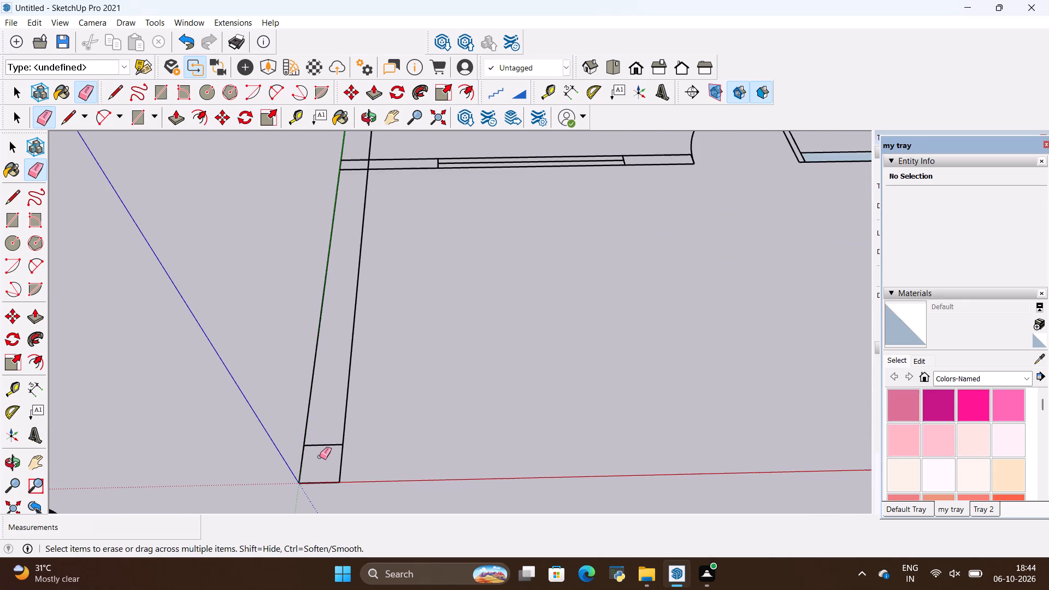
scroll(327, 453, down, 2)
key(r)
scroll(305, 482, up, 2)
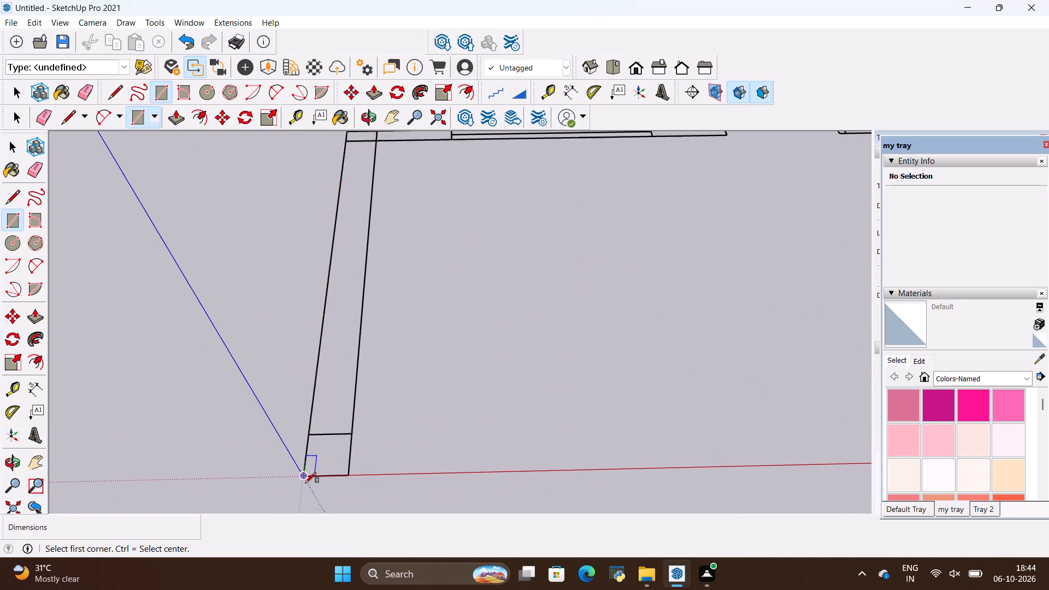
scroll(305, 483, up, 5)
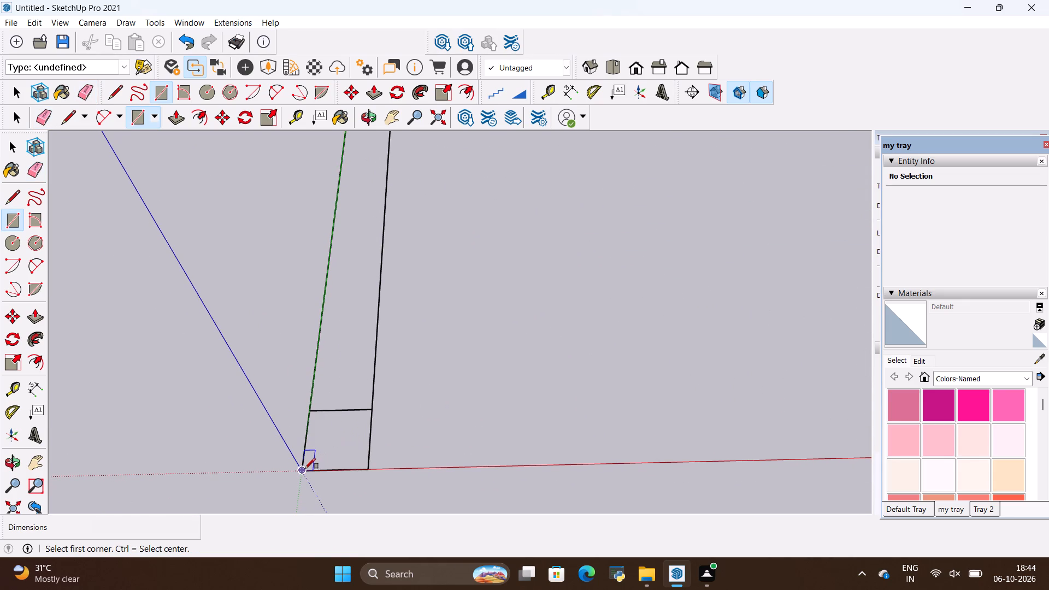
click(305, 465)
scroll(367, 459, down, 7)
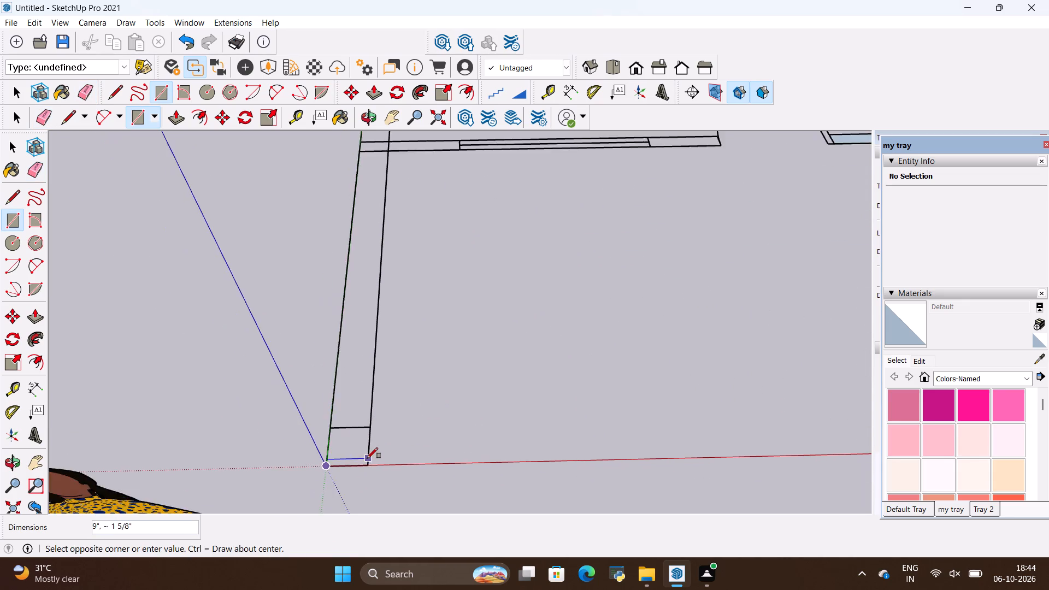
scroll(367, 458, down, 3)
scroll(375, 229, up, 2)
scroll(378, 441, down, 10)
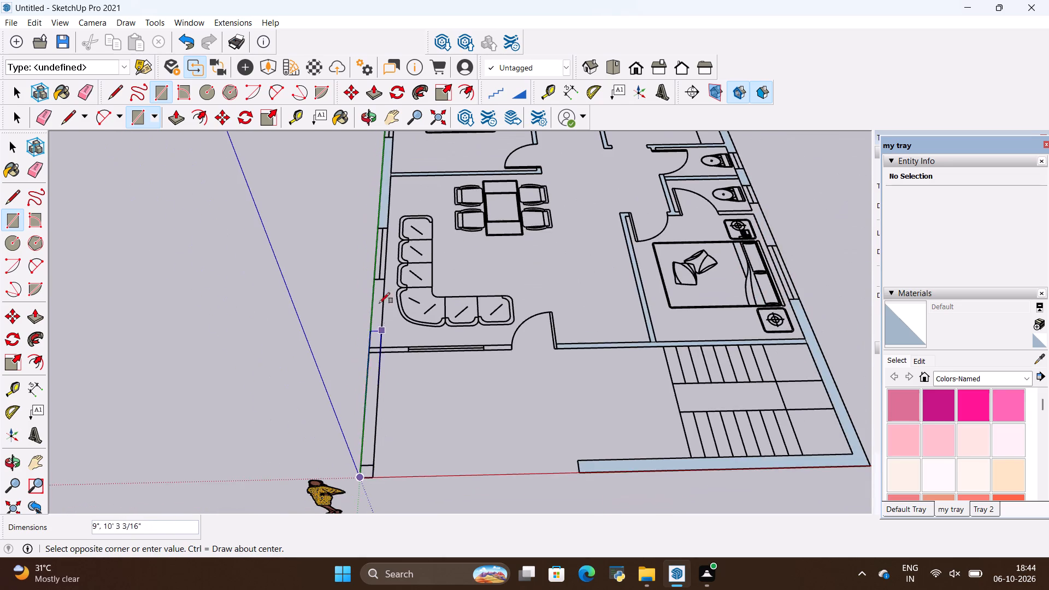
scroll(374, 286, up, 9)
click(394, 270)
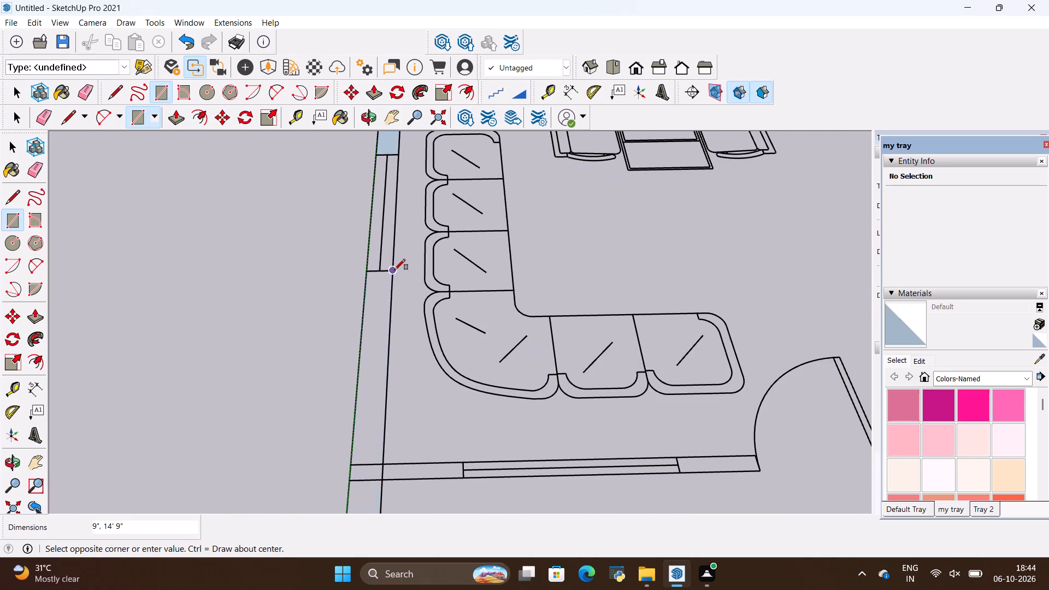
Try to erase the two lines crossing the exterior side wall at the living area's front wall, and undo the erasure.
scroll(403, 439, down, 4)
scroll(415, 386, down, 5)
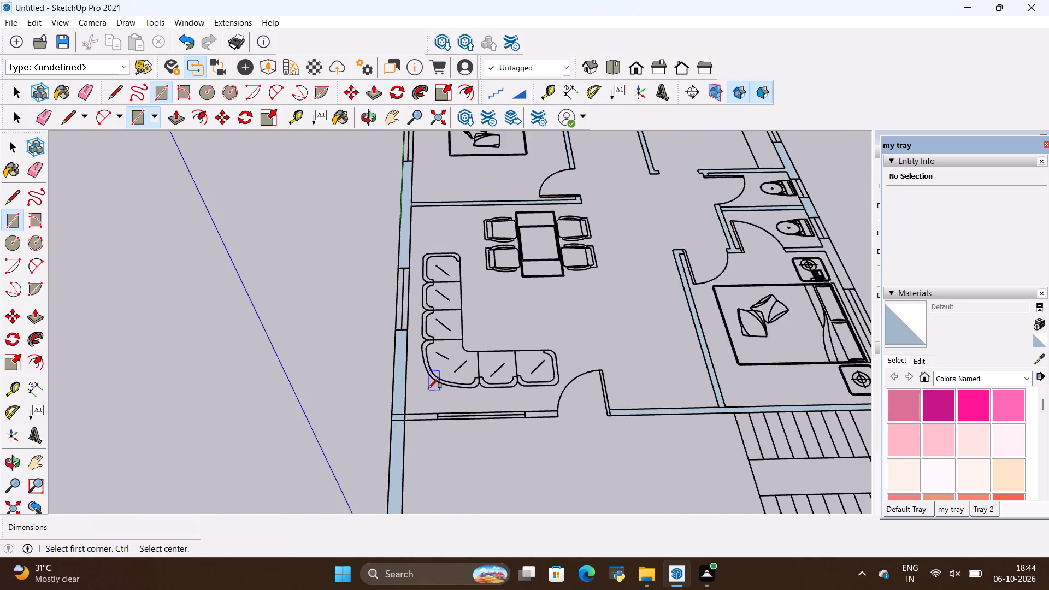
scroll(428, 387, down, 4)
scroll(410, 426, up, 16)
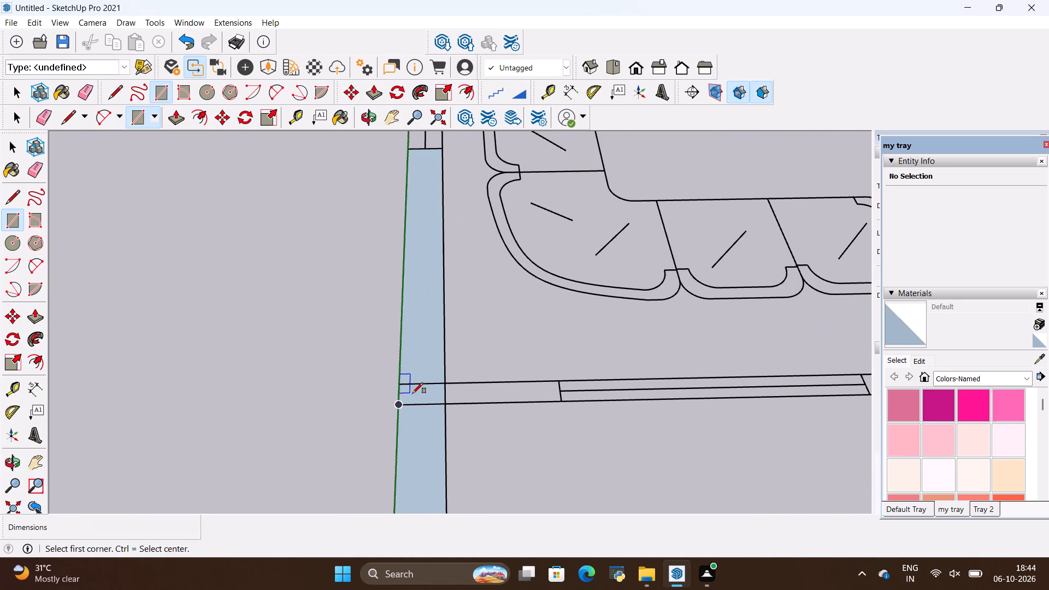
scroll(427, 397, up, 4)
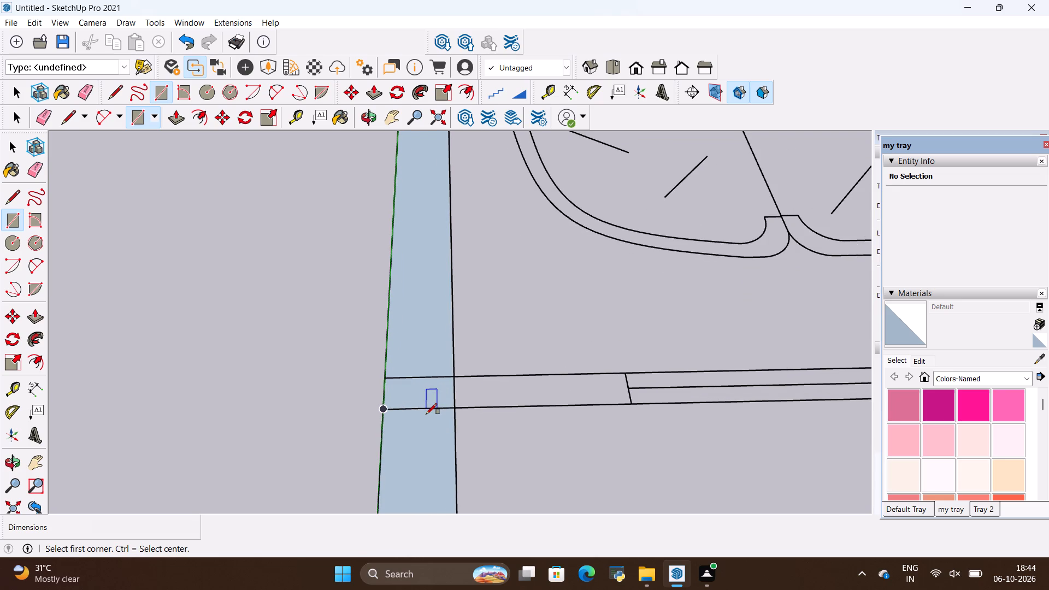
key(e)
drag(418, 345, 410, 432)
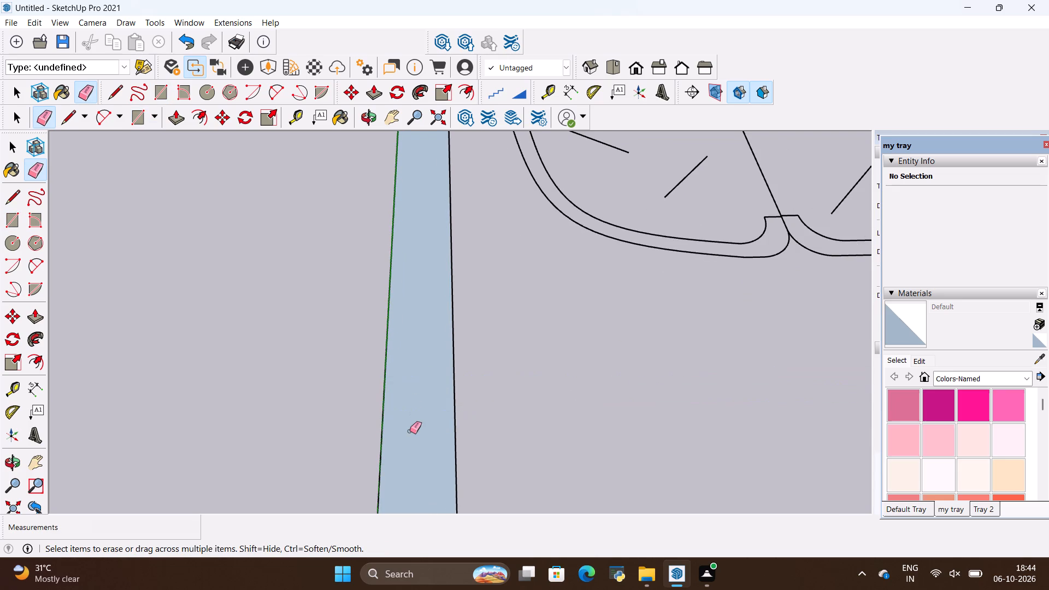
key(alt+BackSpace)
Examine the traced walls across the whole floor plan and the living area's front wall beside the entrance door.
scroll(376, 276, down, 4)
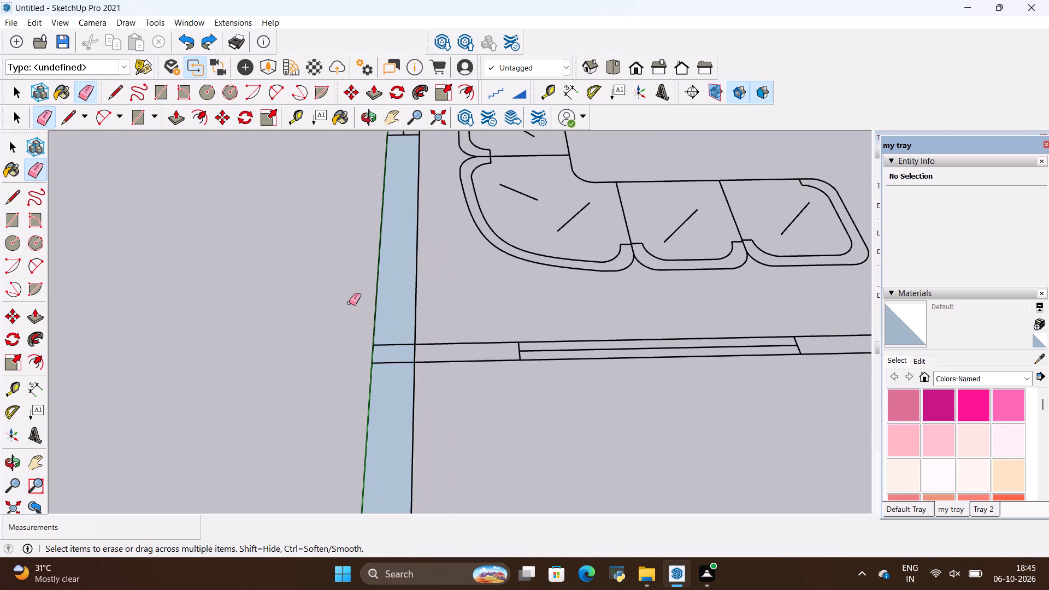
scroll(349, 303, down, 16)
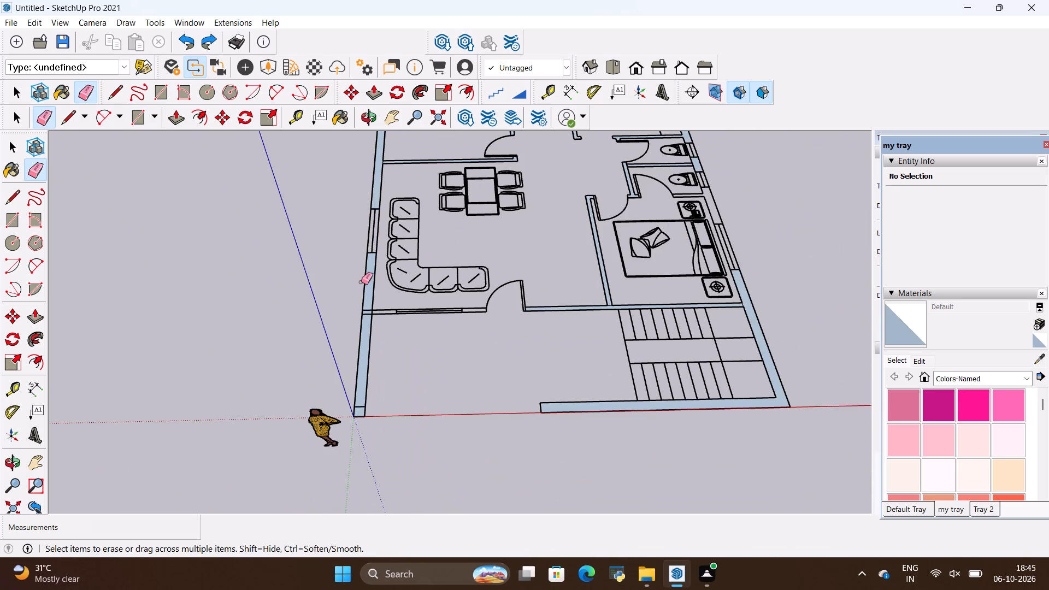
scroll(403, 372, down, 5)
scroll(405, 203, up, 13)
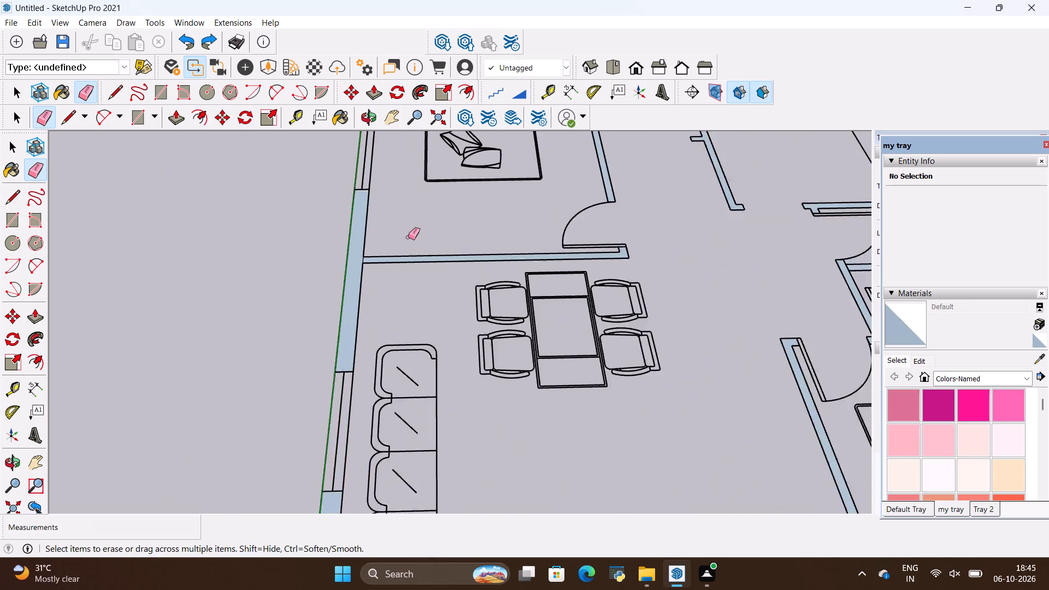
scroll(408, 237, up, 1)
scroll(454, 279, down, 16)
scroll(496, 161, up, 6)
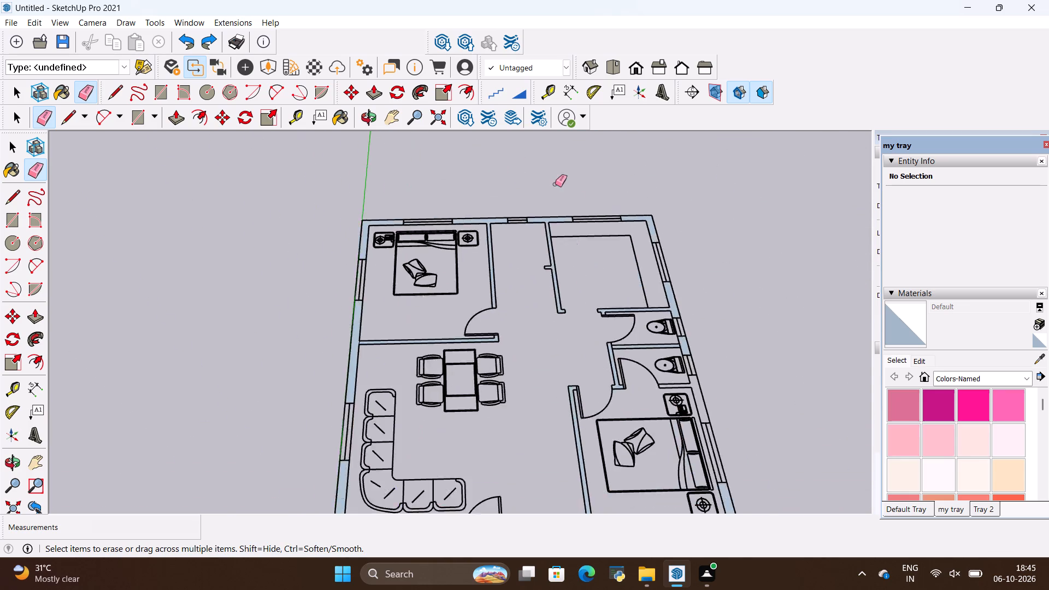
scroll(555, 184, up, 14)
scroll(429, 250, down, 9)
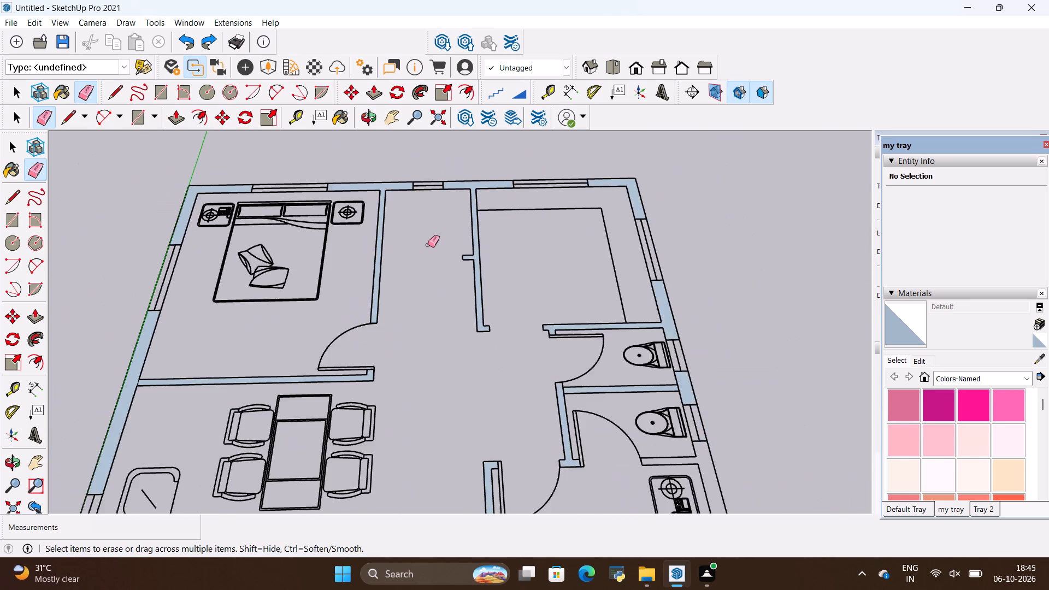
scroll(428, 245, down, 10)
key(space)
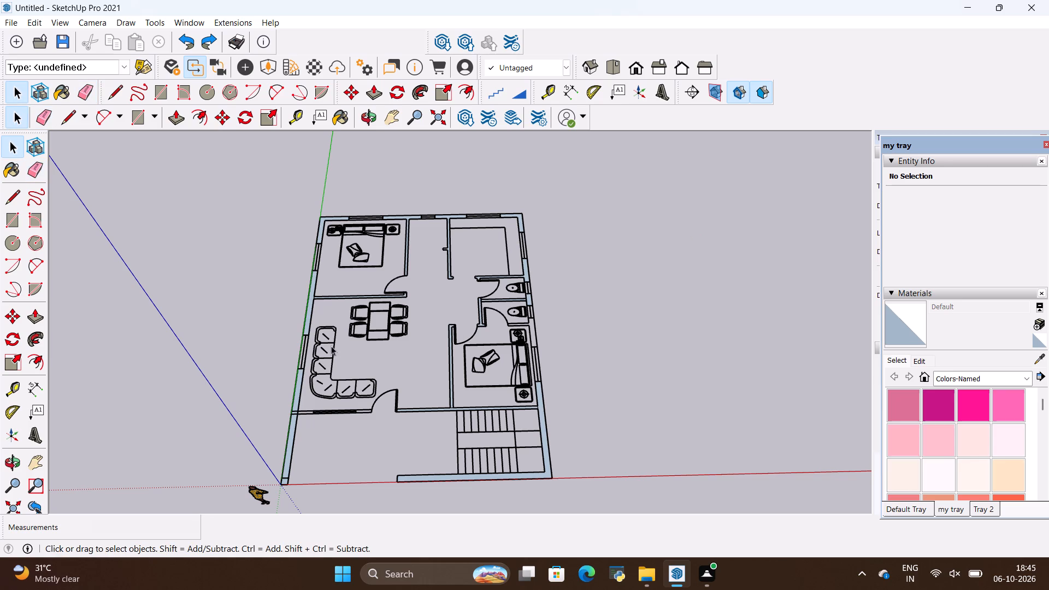
scroll(328, 346, down, 4)
scroll(375, 357, up, 8)
scroll(357, 357, down, 5)
scroll(362, 500, up, 2)
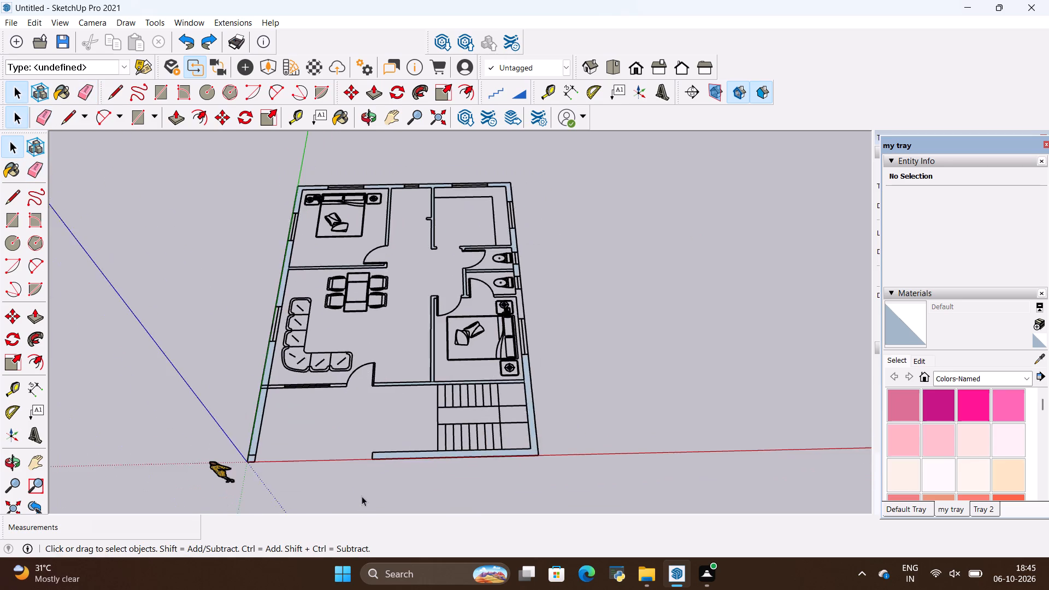
scroll(362, 496, up, 9)
scroll(335, 344, up, 2)
scroll(235, 398, up, 9)
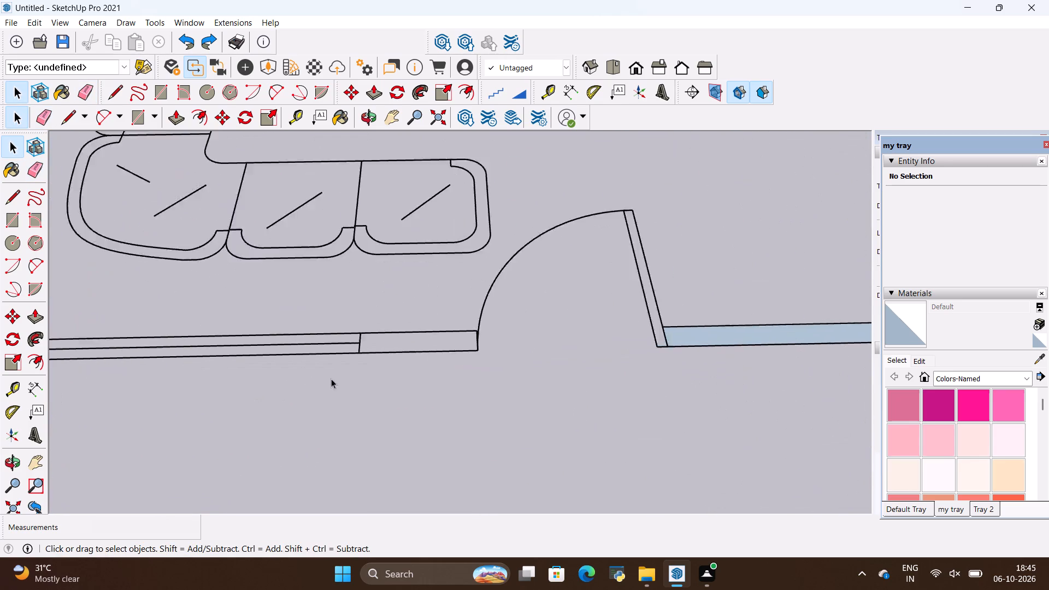
Draw a rectangle about 1' 10" by 4 1/2" over the living area's front wall between the window and the entrance door.
scroll(331, 379, up, 2)
scroll(387, 345, up, 3)
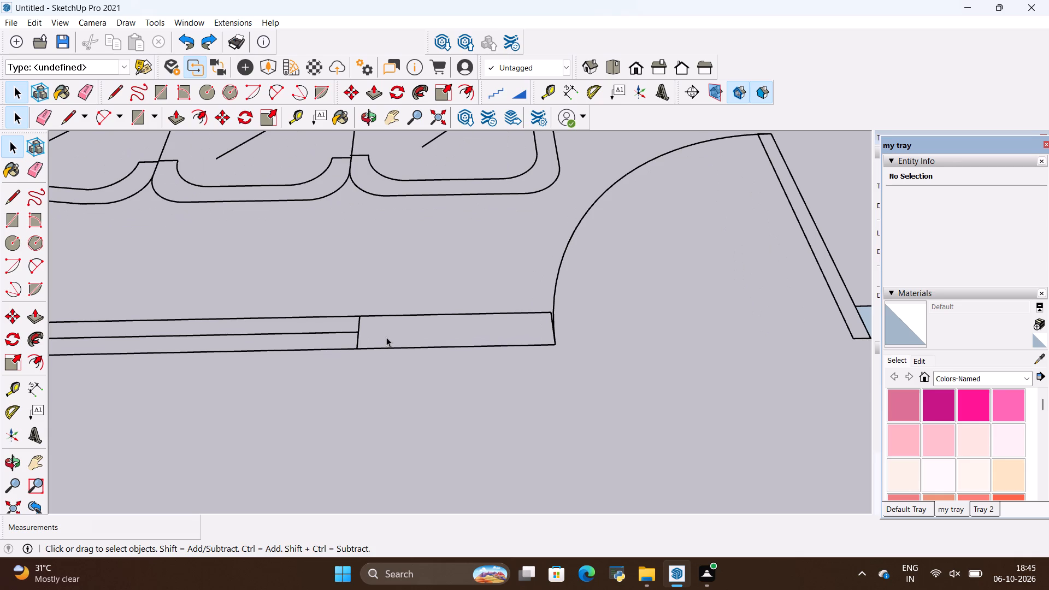
key(r)
click(359, 346)
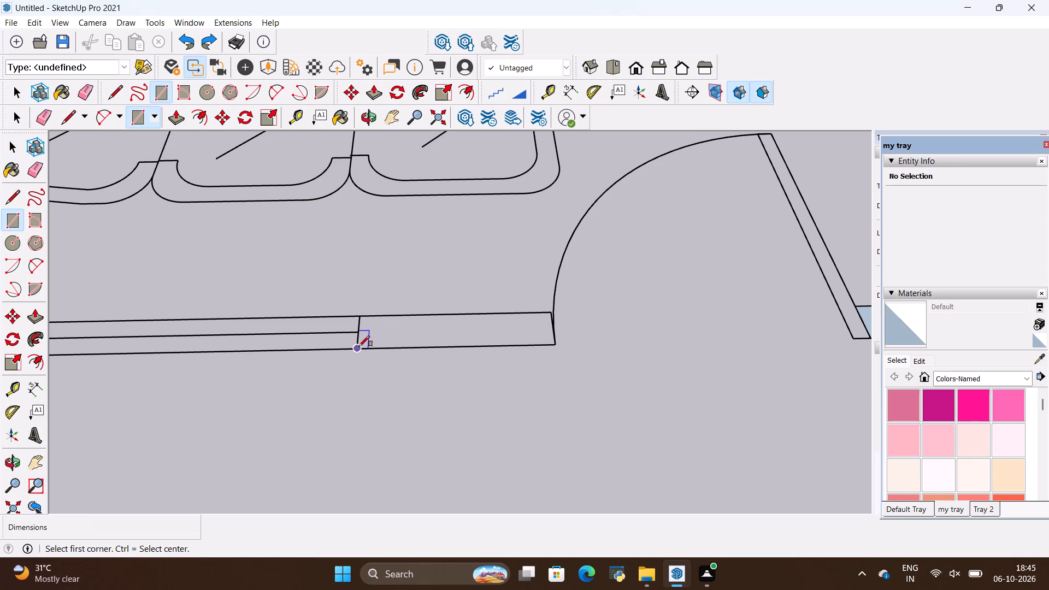
scroll(532, 326, up, 12)
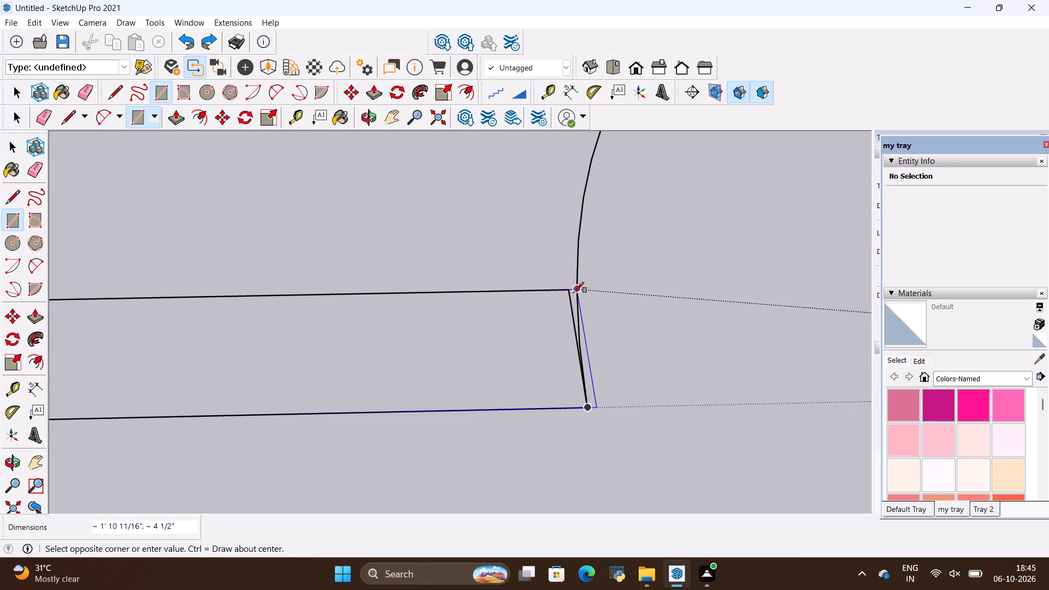
click(566, 290)
Draw a 1' 10 3/8" by 4 1/2" rectangle over the living area's front wall between the exterior side wall and the window.
scroll(732, 315, down, 9)
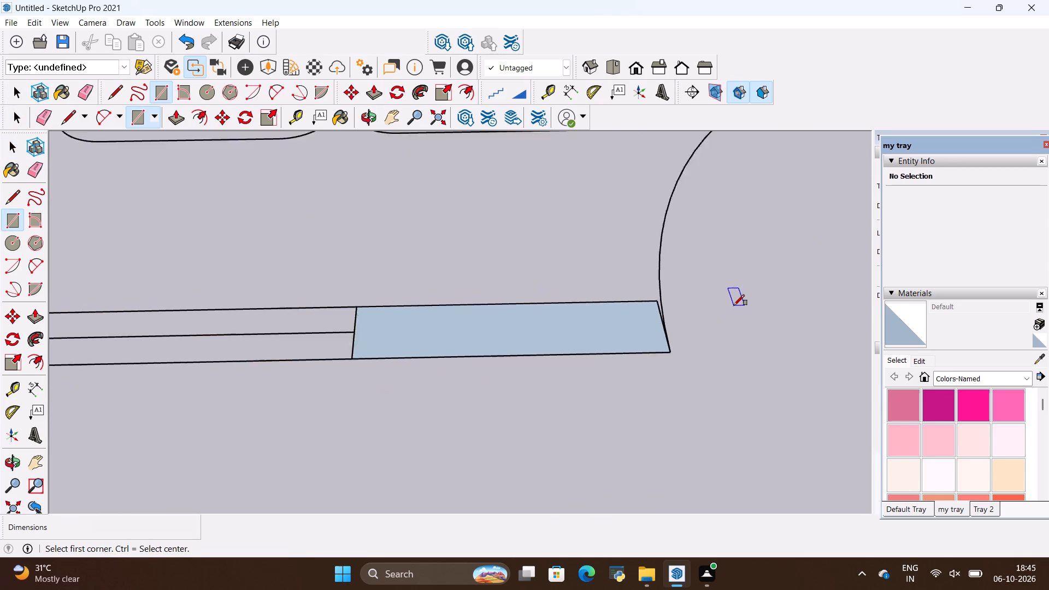
scroll(734, 305, down, 14)
scroll(387, 252, up, 5)
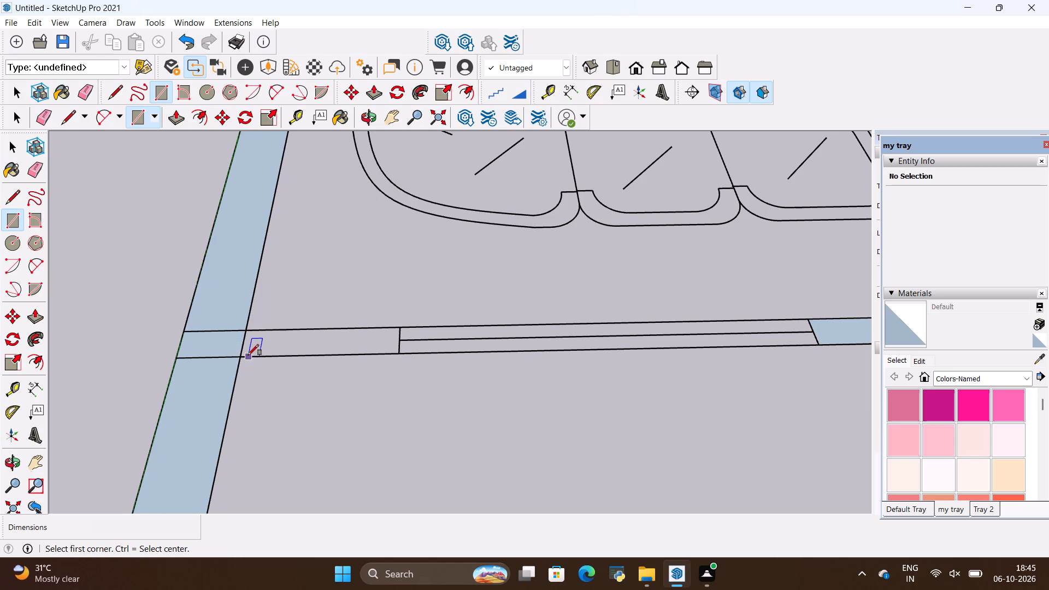
click(244, 354)
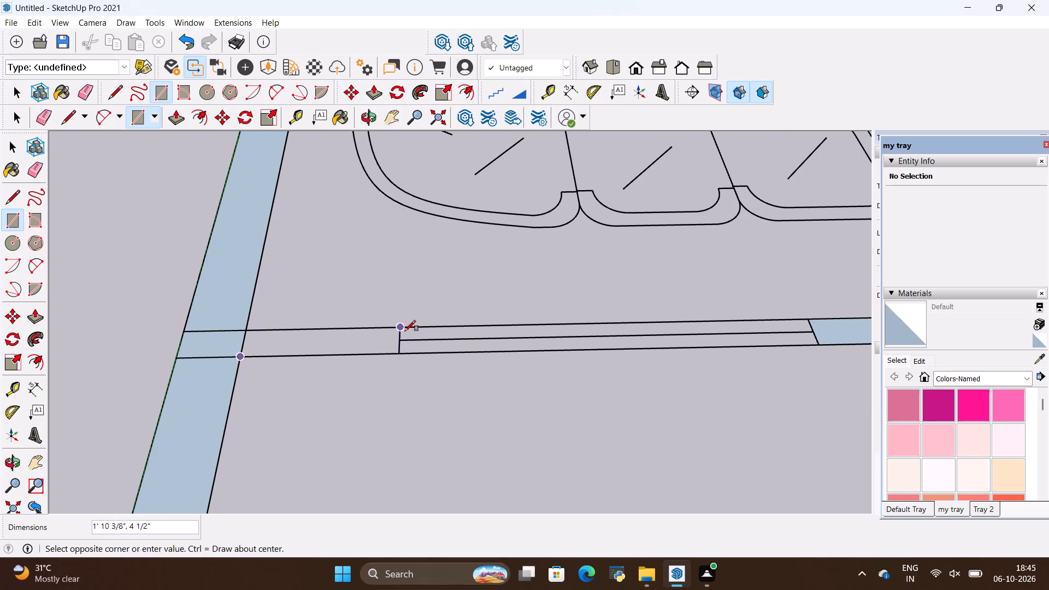
click(398, 327)
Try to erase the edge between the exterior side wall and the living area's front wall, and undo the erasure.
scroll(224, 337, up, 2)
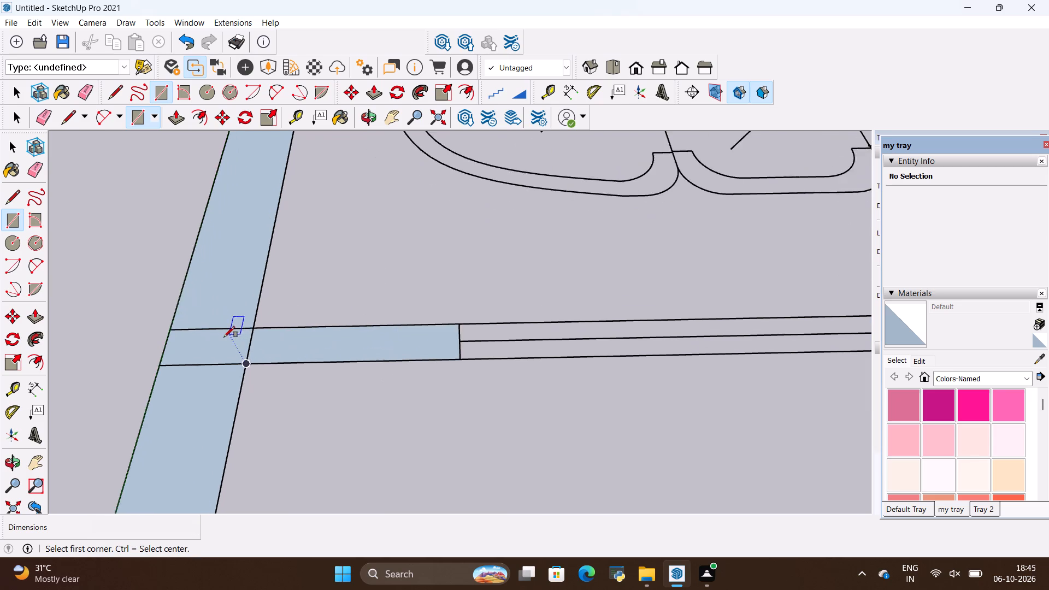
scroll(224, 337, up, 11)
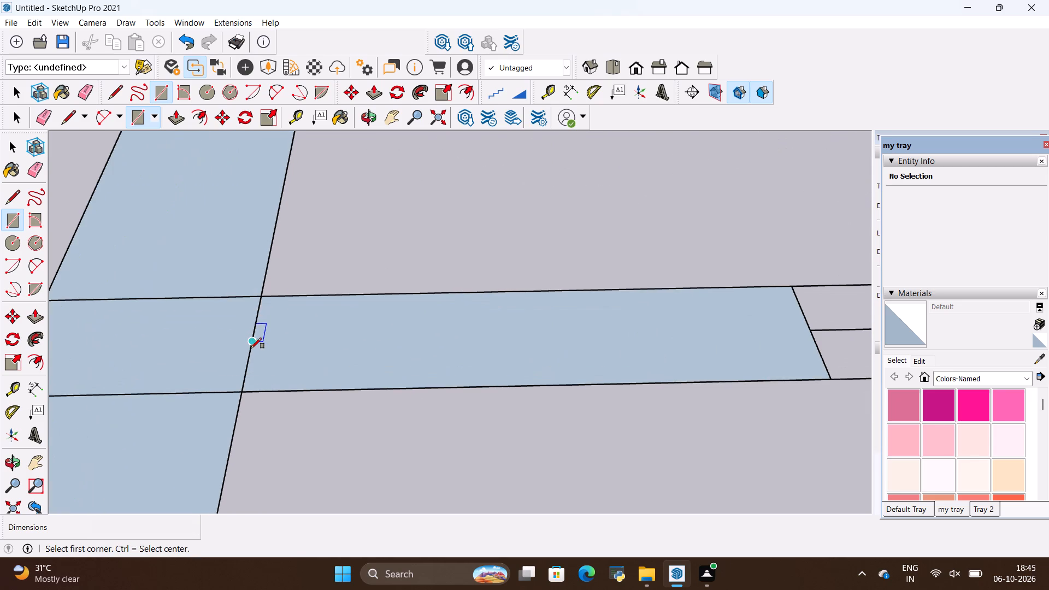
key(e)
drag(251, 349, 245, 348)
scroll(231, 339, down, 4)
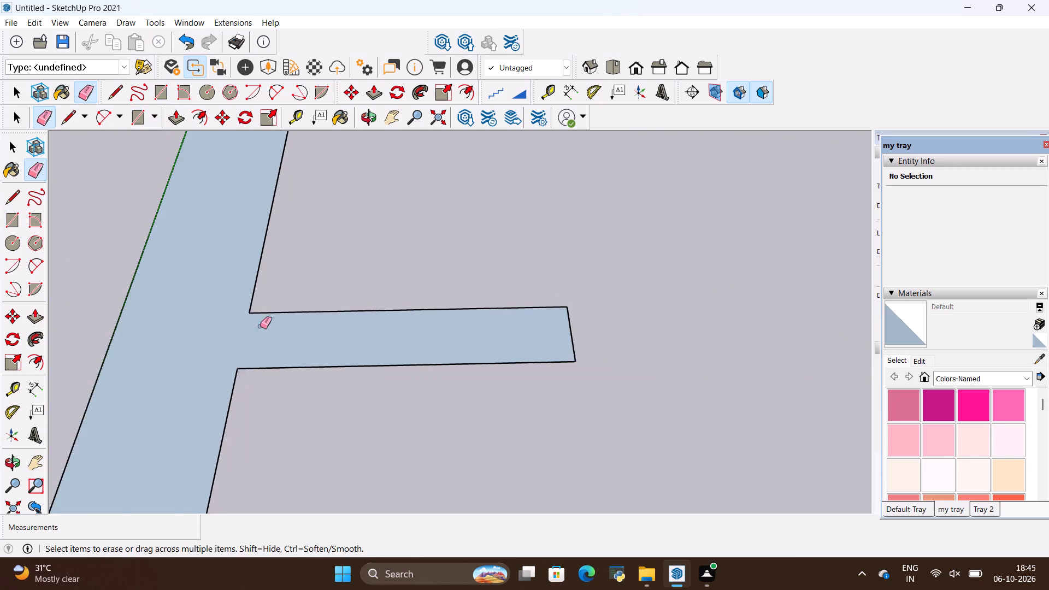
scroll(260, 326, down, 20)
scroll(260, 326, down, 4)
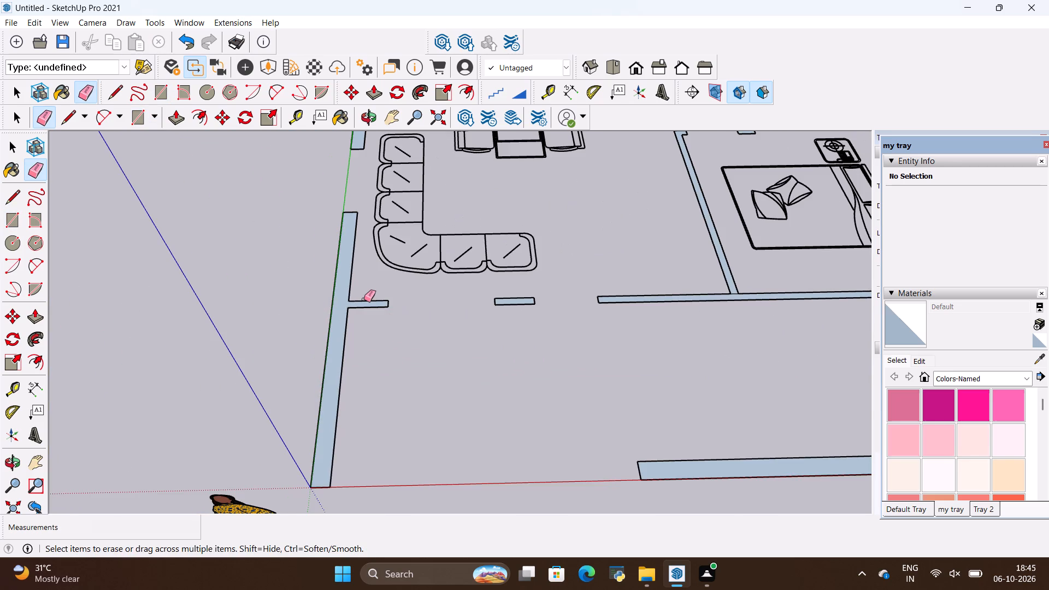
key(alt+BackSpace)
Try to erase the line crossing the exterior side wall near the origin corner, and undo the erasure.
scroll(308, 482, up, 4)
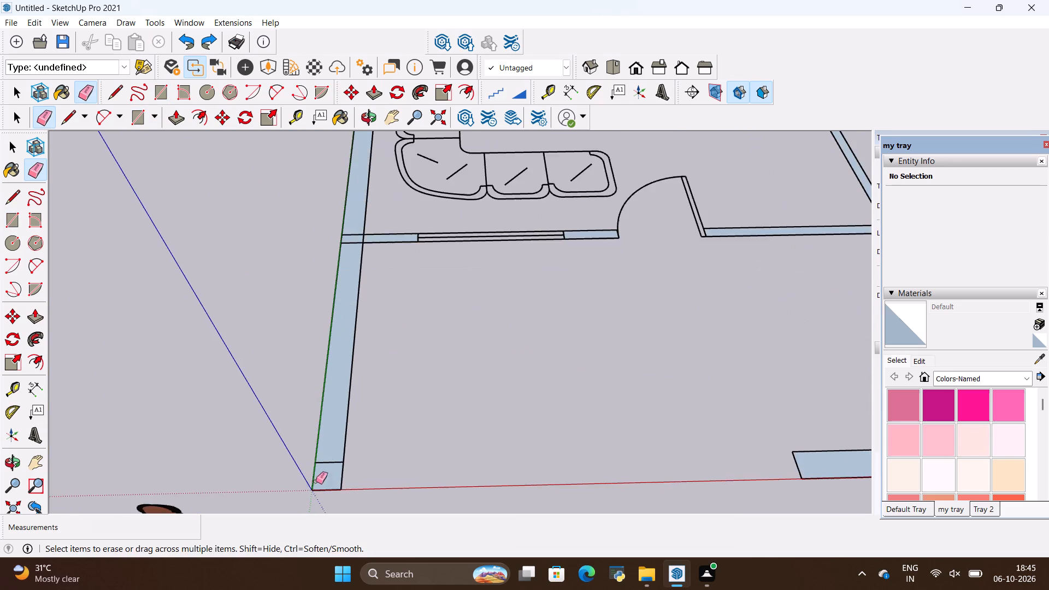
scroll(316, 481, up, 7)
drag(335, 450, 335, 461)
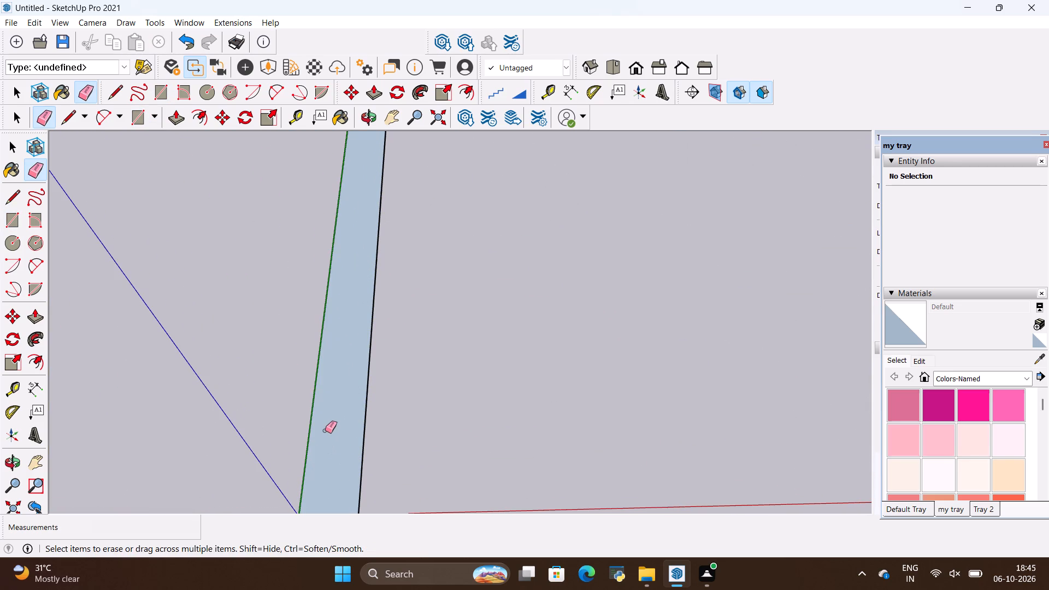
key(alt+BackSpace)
Examine the whole floor plan and the rear wall for wall segments that still need tracing.
scroll(248, 292, down, 11)
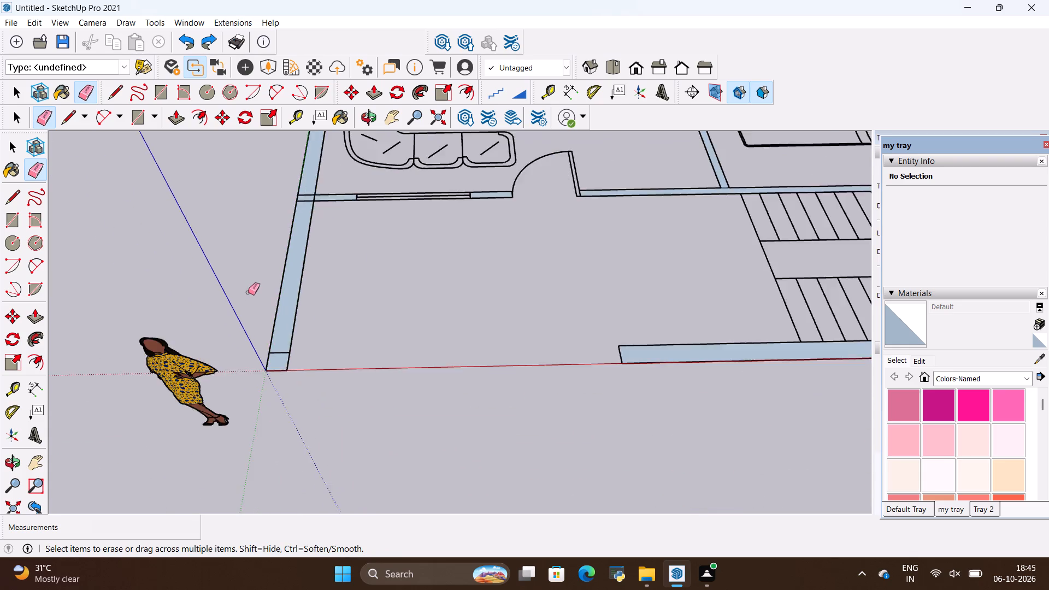
scroll(248, 292, down, 20)
scroll(248, 292, down, 4)
scroll(331, 214, up, 10)
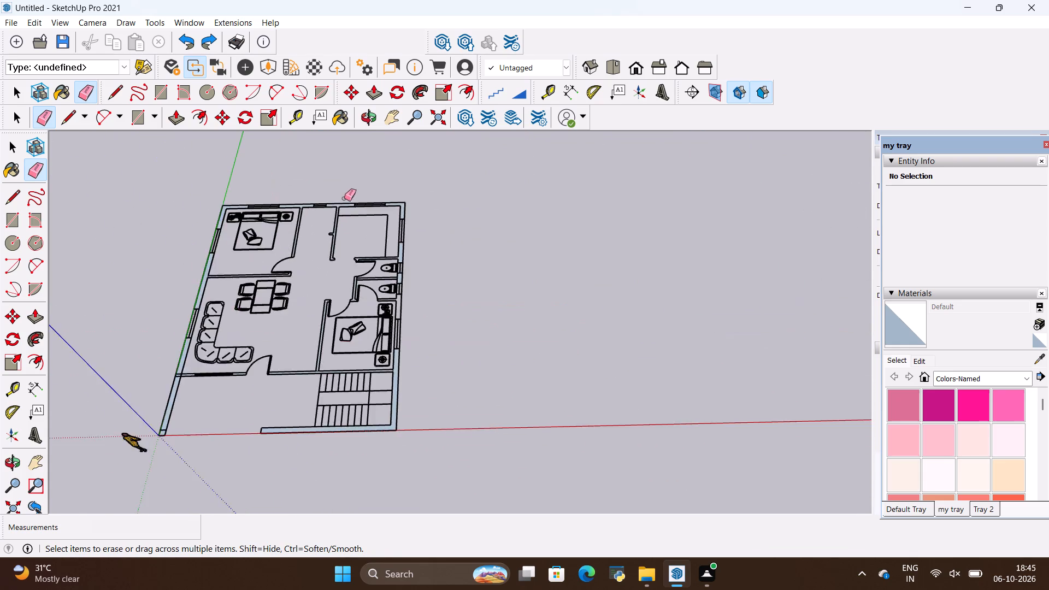
scroll(344, 198, up, 18)
scroll(244, 181, up, 10)
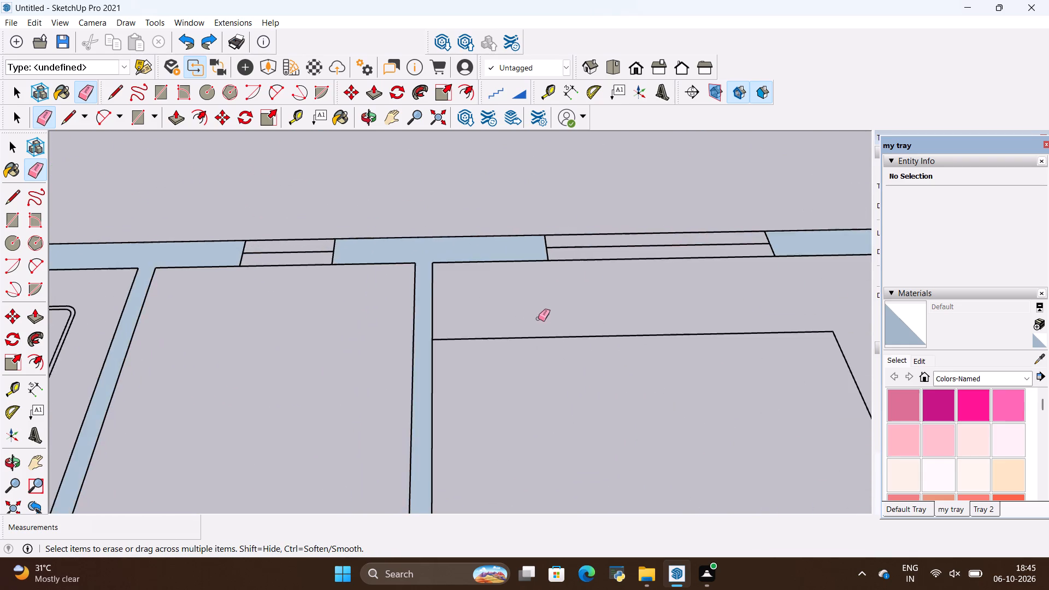
scroll(433, 297, down, 12)
scroll(563, 309, up, 1)
scroll(556, 304, down, 16)
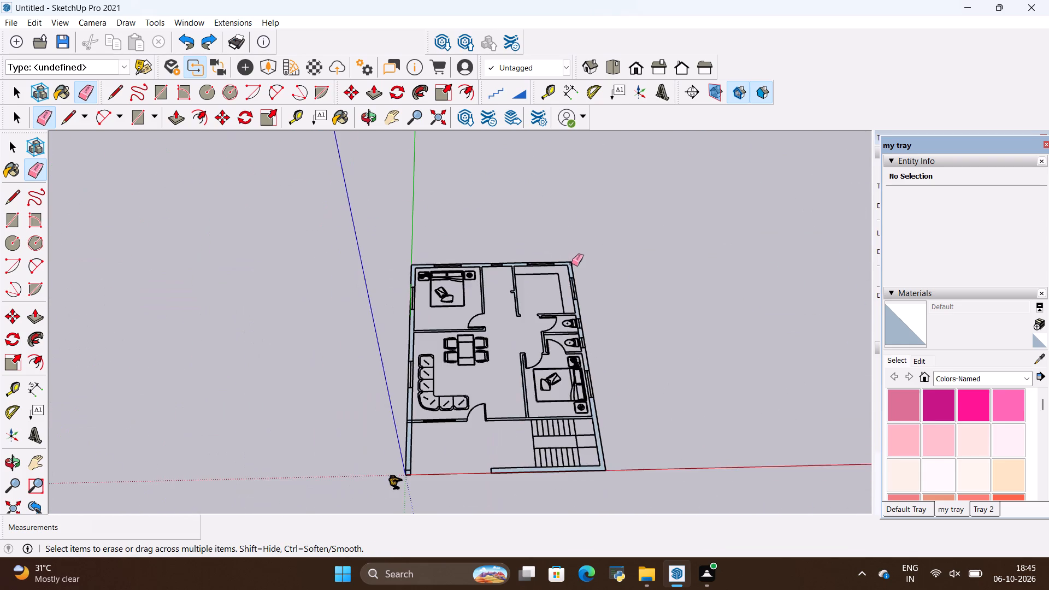
Draw a 9" by 4' 6" rectangle over the exterior wall between the bathroom window and the window of the bedroom beside the staircase.
scroll(569, 332, up, 16)
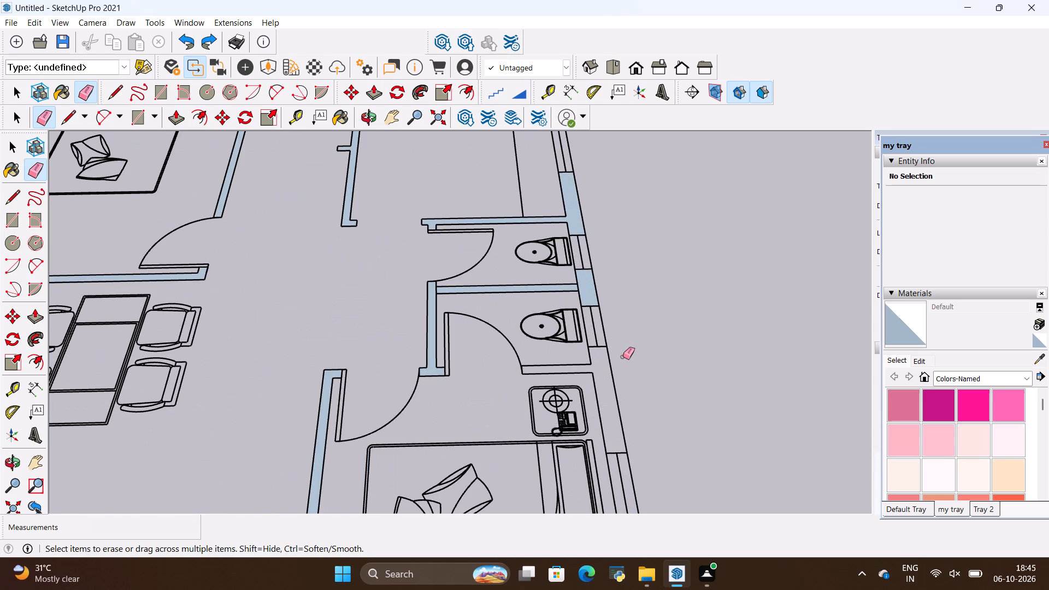
key(r)
scroll(614, 475, up, 4)
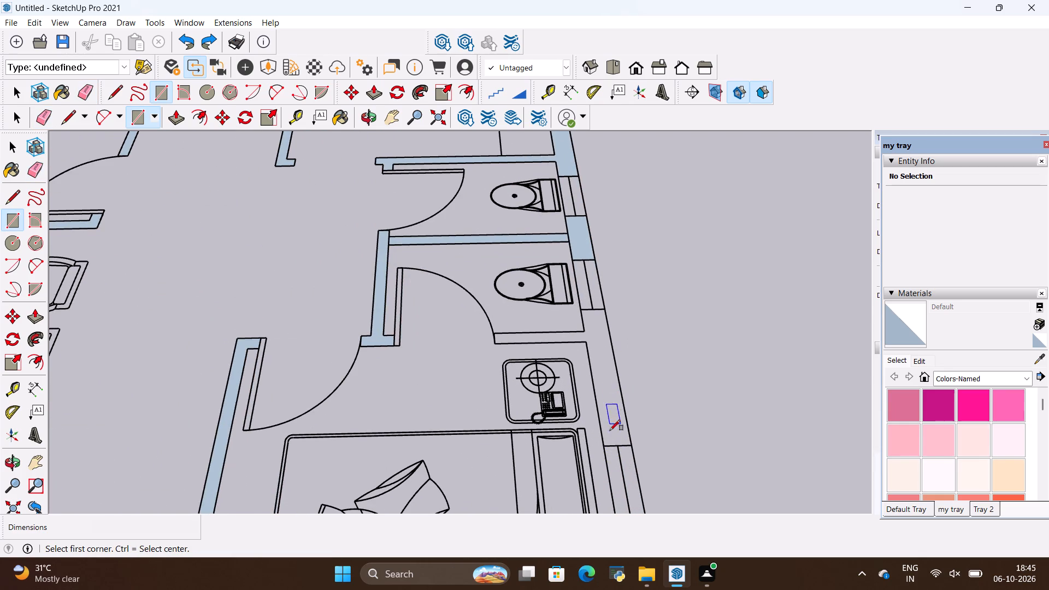
click(606, 444)
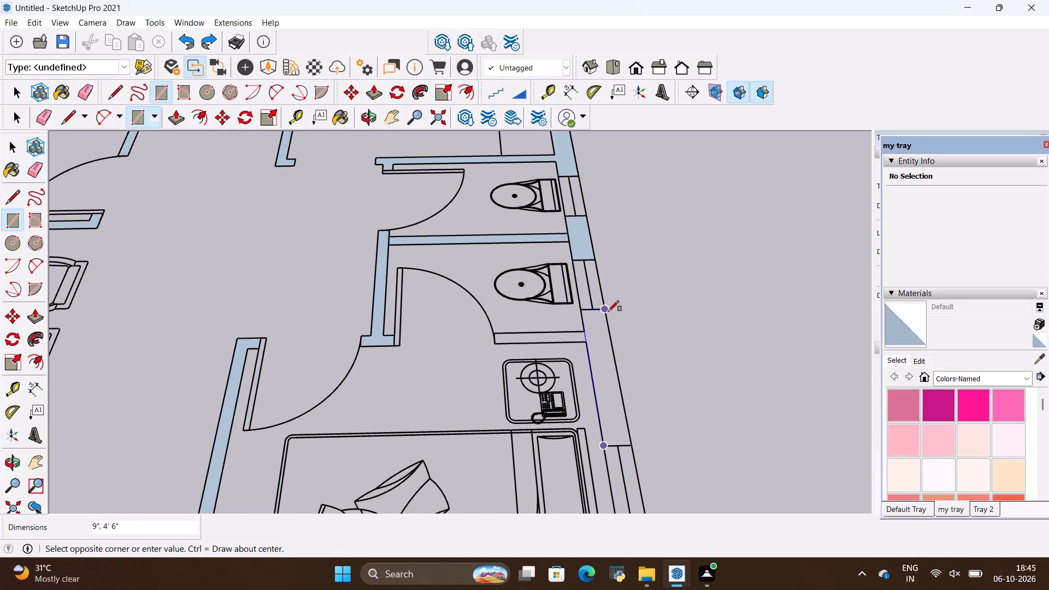
click(606, 310)
Draw a 2' 8 3/4" by about 4 1/2" rectangle over the wall between bathroom and bedroom, from the bathroom door to the exterior wall.
scroll(567, 370, up, 14)
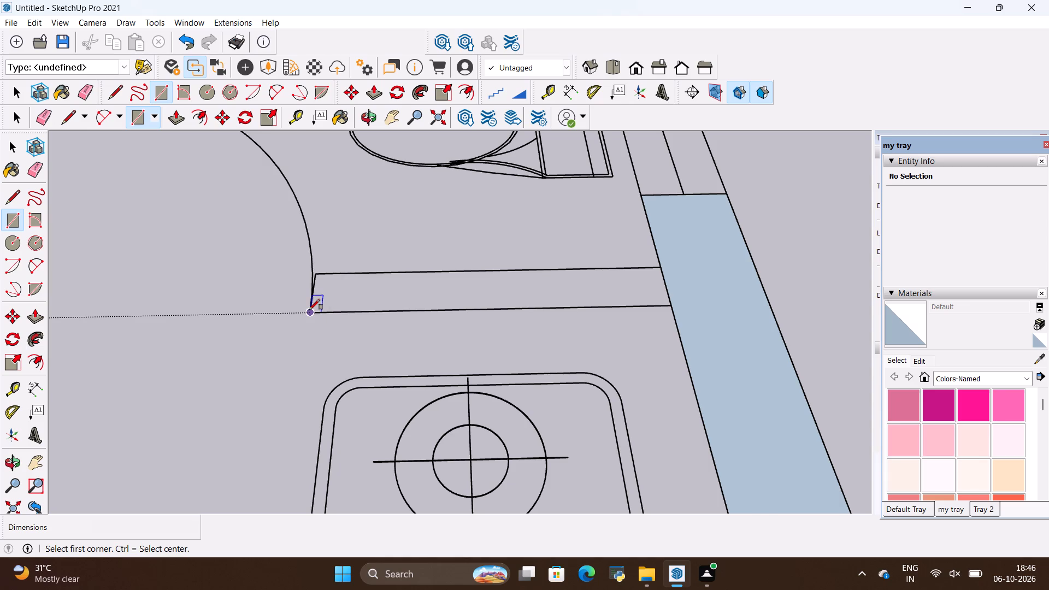
scroll(322, 305, up, 8)
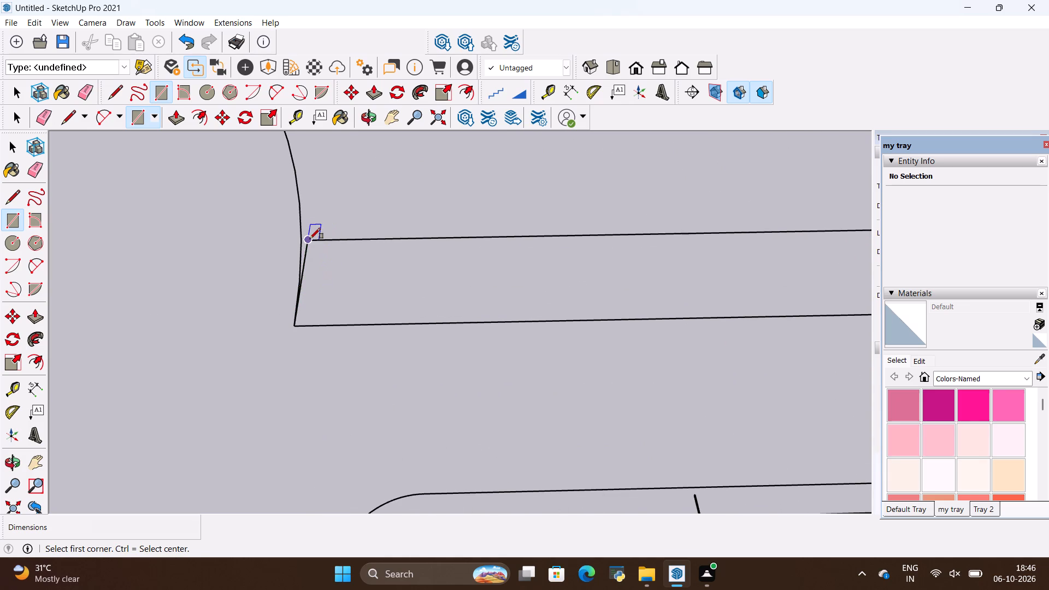
click(310, 239)
scroll(285, 341, down, 9)
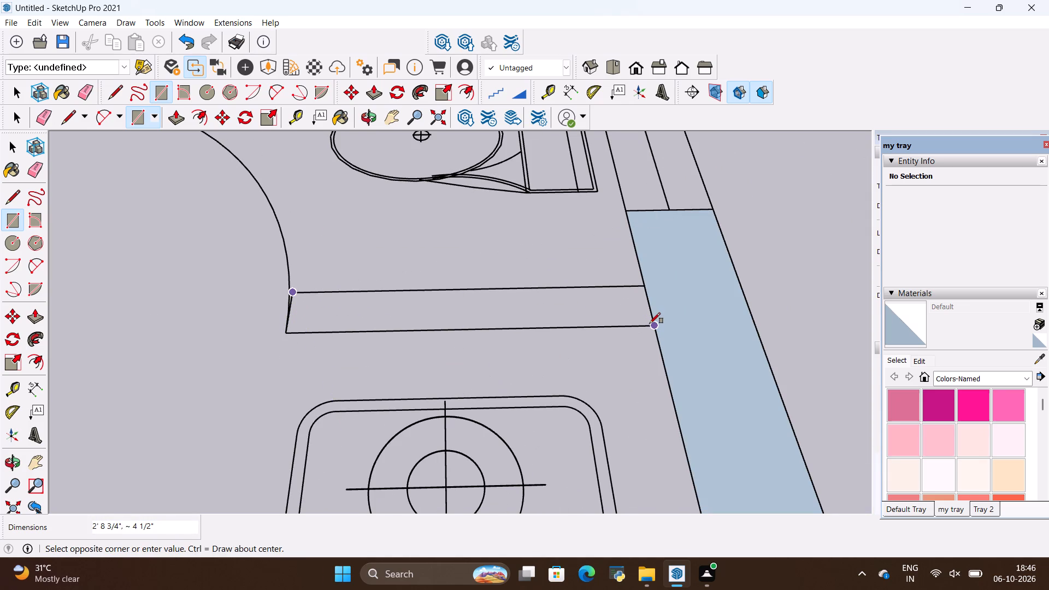
click(650, 323)
Erase the edge between the bathroom-bedroom partition and the exterior wall to merge their faces.
scroll(654, 300, up, 2)
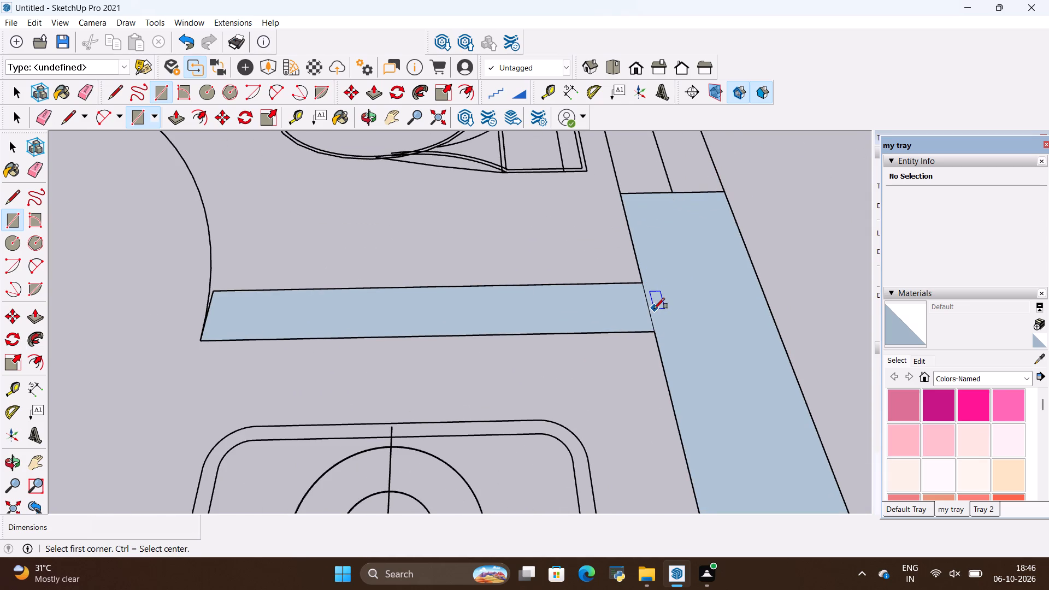
key(e)
drag(655, 309, 634, 312)
Examine the traced walls across the plan, including the front wall junction, the rear wall and the rear bedroom's doorway.
scroll(634, 321, down, 6)
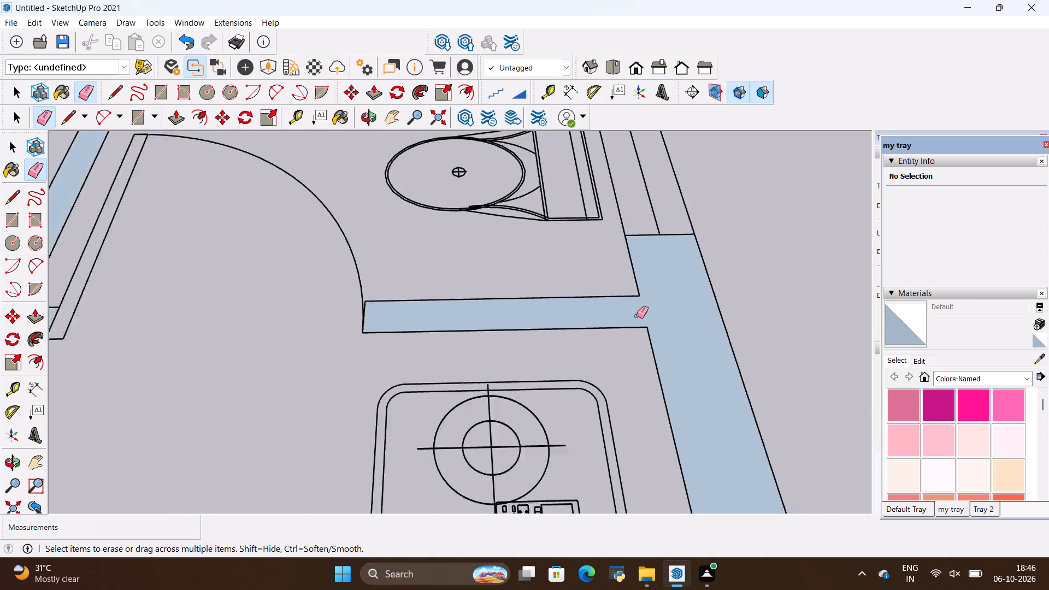
scroll(637, 316, down, 2)
scroll(637, 316, up, 1)
scroll(637, 316, down, 10)
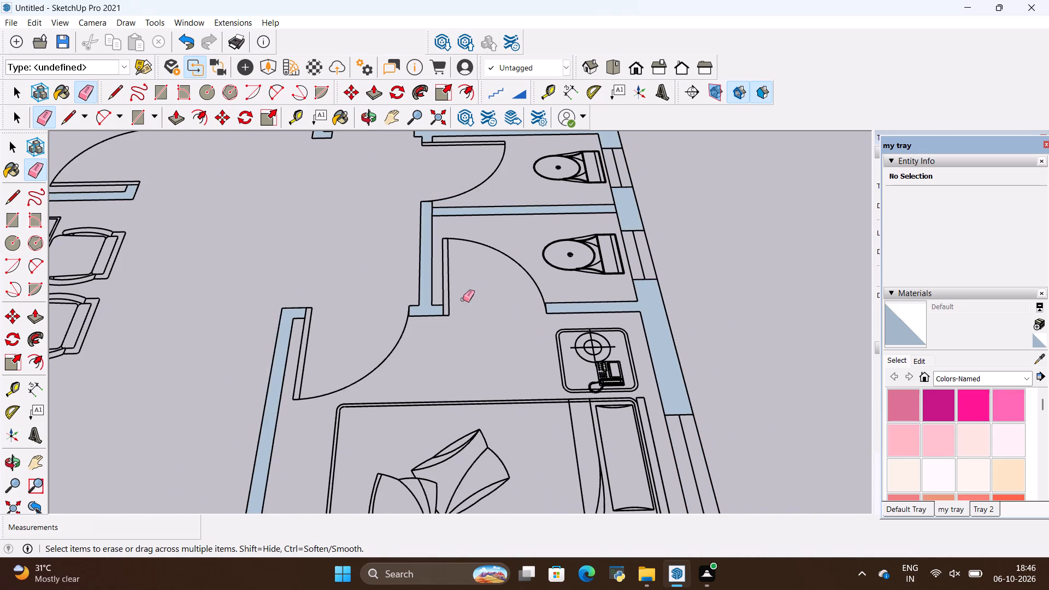
scroll(461, 298, down, 10)
scroll(524, 331, down, 6)
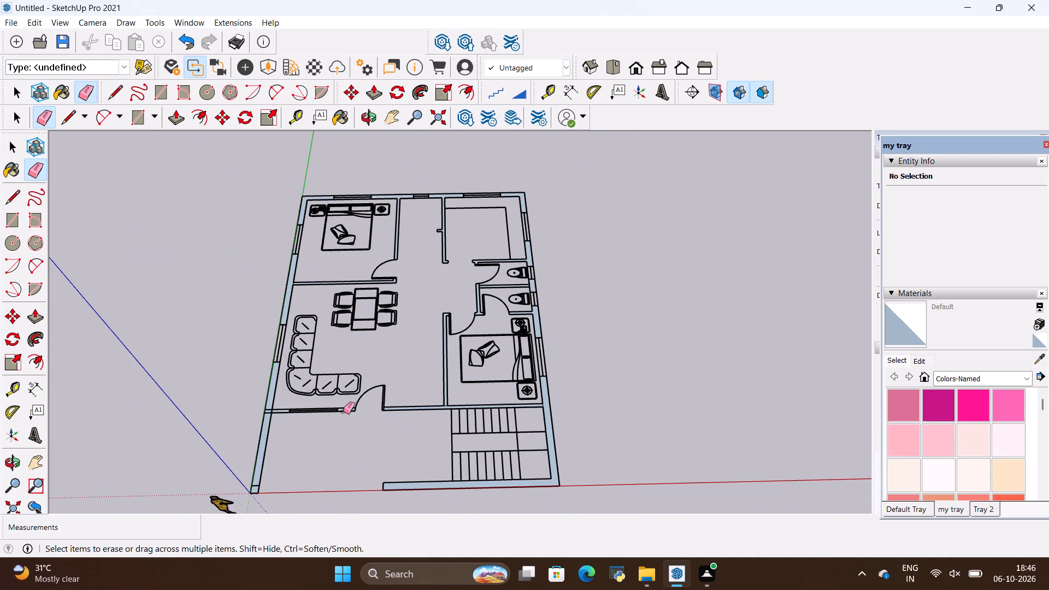
scroll(343, 411, up, 2)
scroll(285, 458, up, 4)
scroll(260, 397, up, 15)
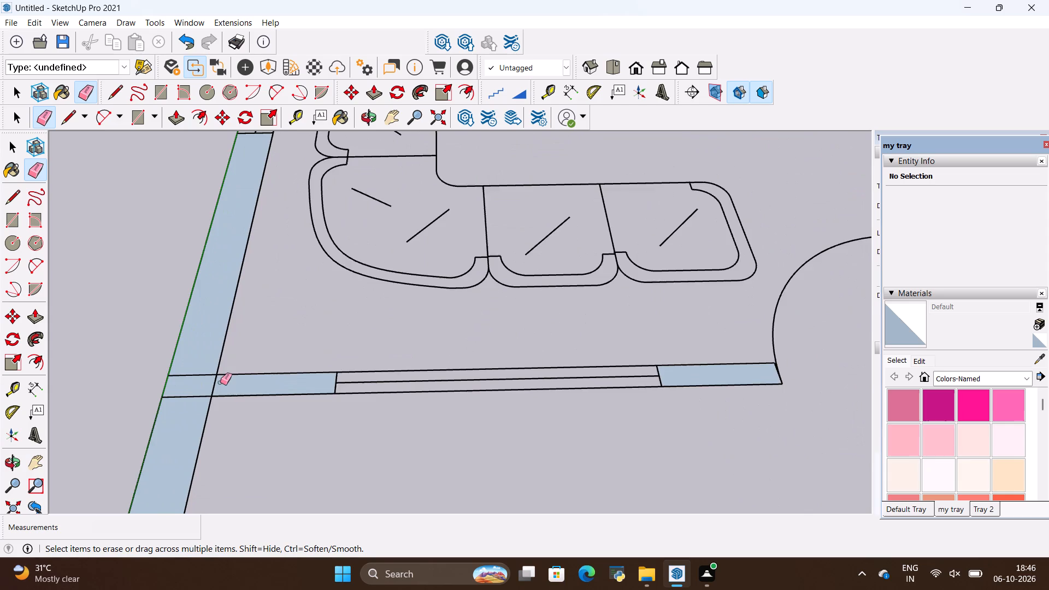
scroll(220, 382, up, 3)
scroll(208, 378, down, 20)
scroll(208, 378, down, 8)
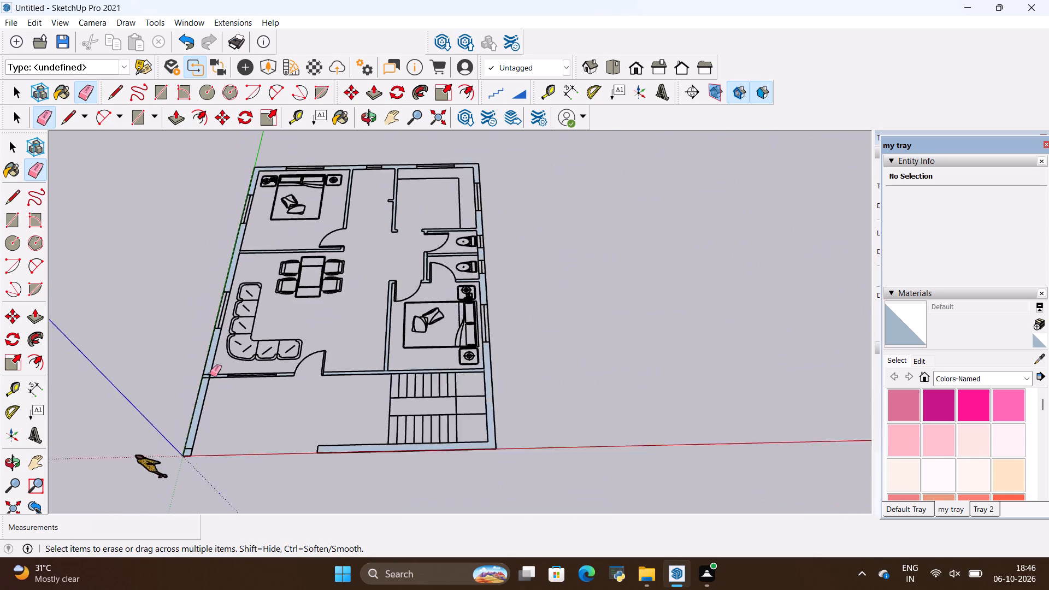
scroll(210, 374, down, 1)
scroll(353, 221, up, 2)
scroll(443, 194, up, 10)
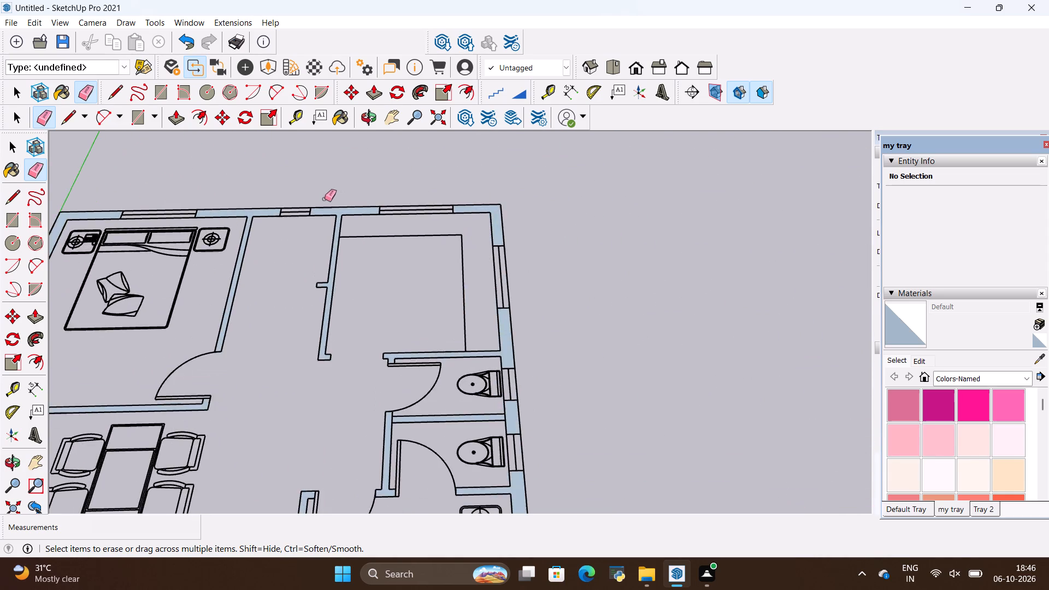
scroll(366, 241, up, 3)
scroll(201, 199, up, 13)
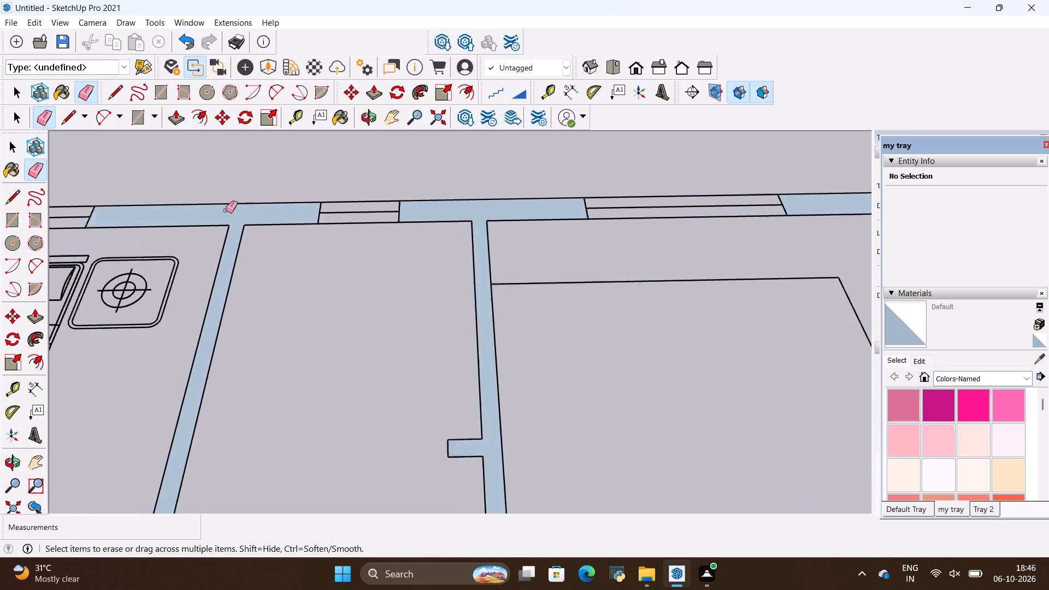
scroll(226, 210, up, 1)
scroll(358, 294, down, 16)
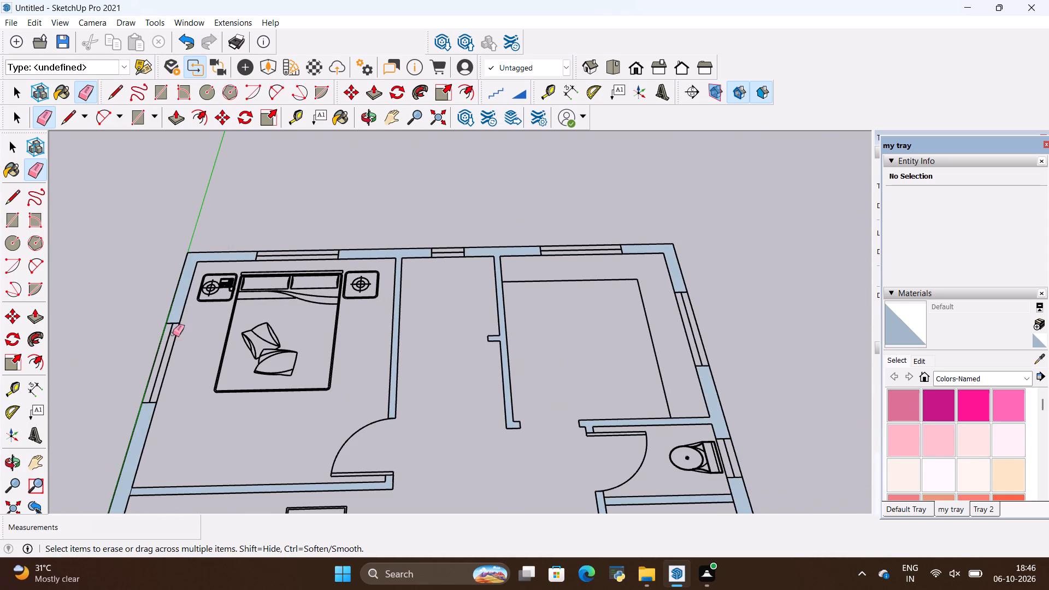
scroll(173, 269, up, 3)
scroll(436, 252, up, 11)
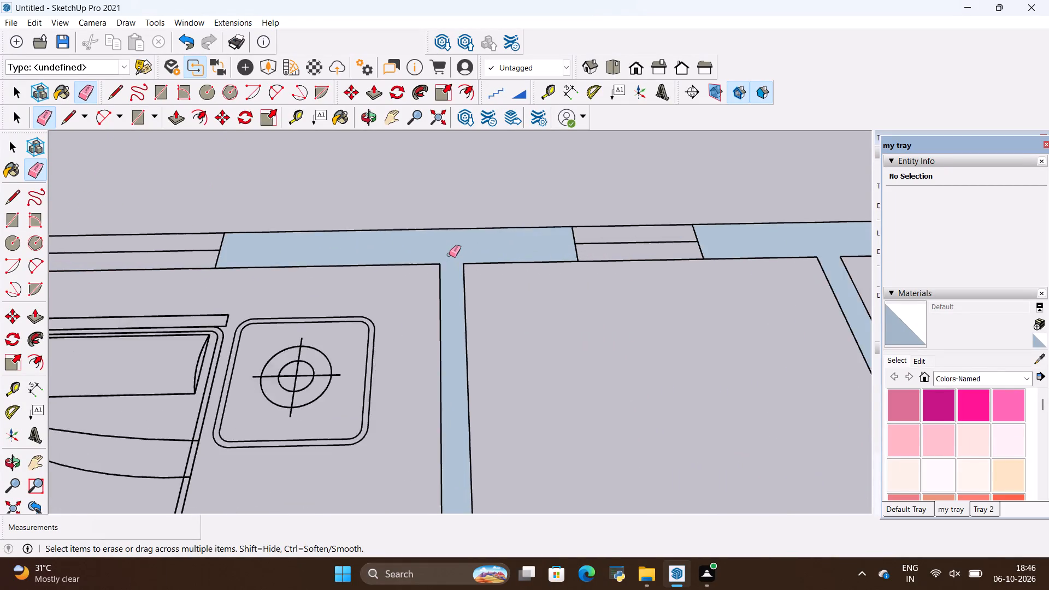
scroll(449, 255, down, 17)
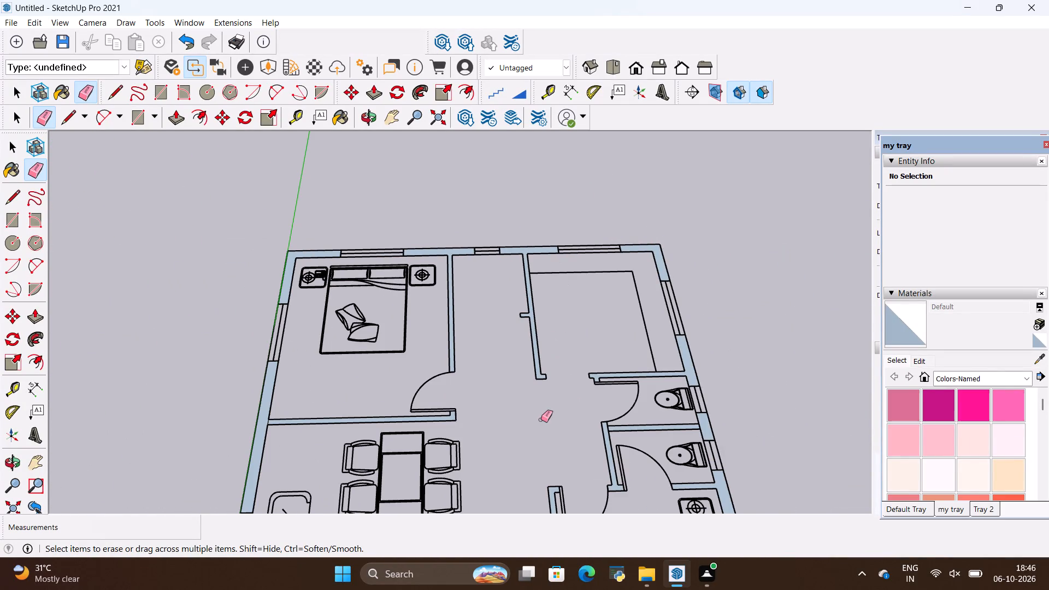
scroll(440, 414, up, 15)
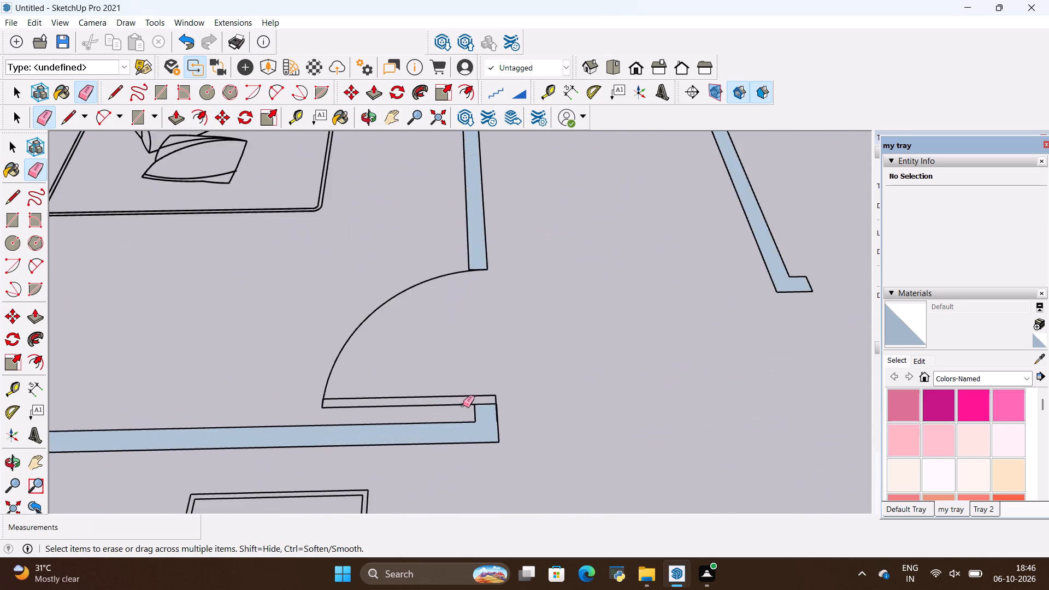
scroll(463, 405, up, 14)
scroll(399, 385, down, 9)
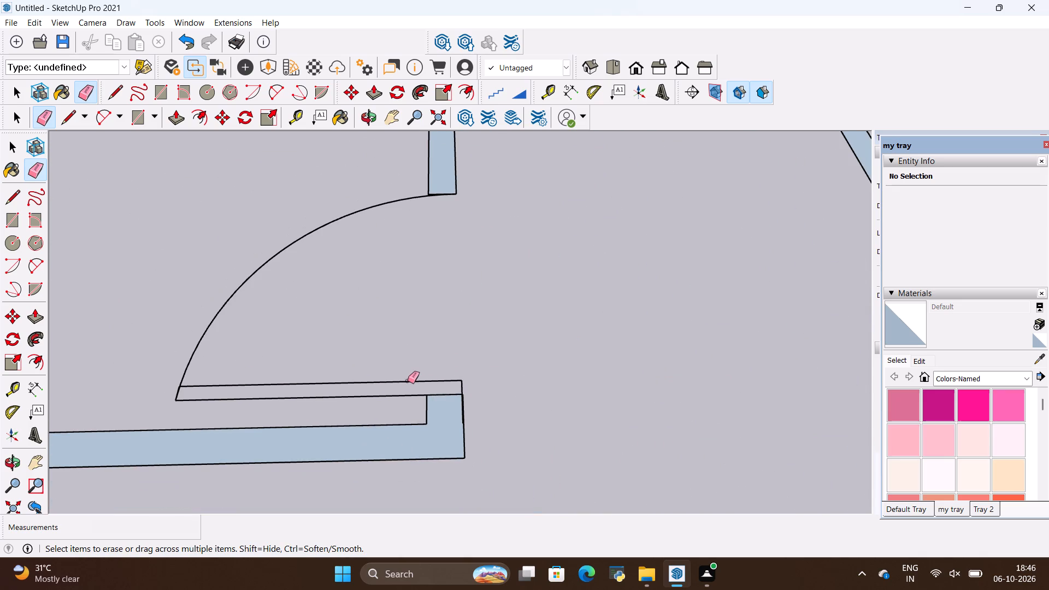
Examine the wall end at the rear bedroom's doorway and the traced walls across the whole plan.
scroll(445, 403, up, 5)
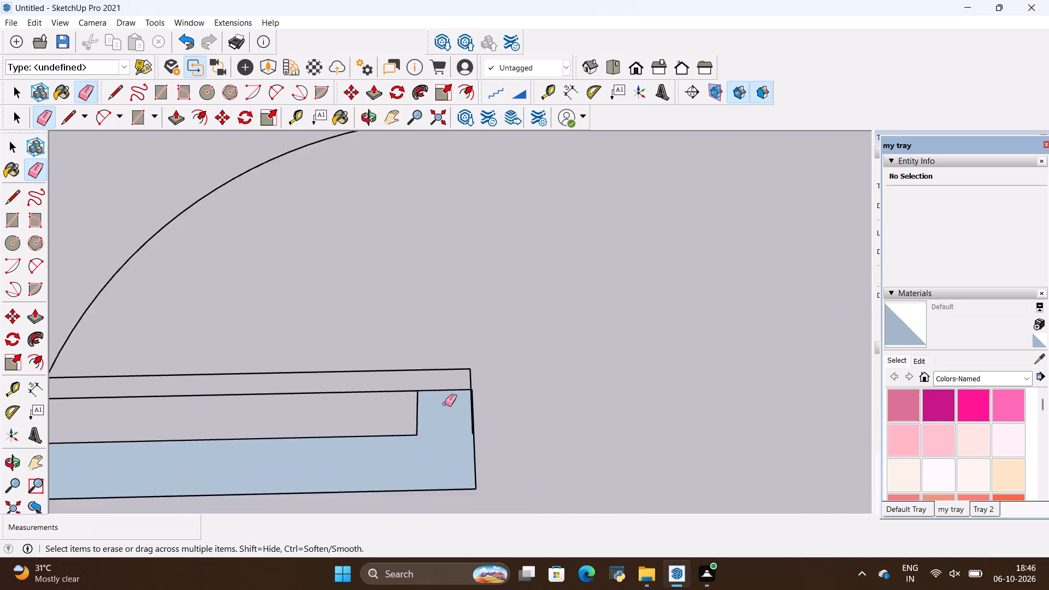
scroll(446, 400, down, 6)
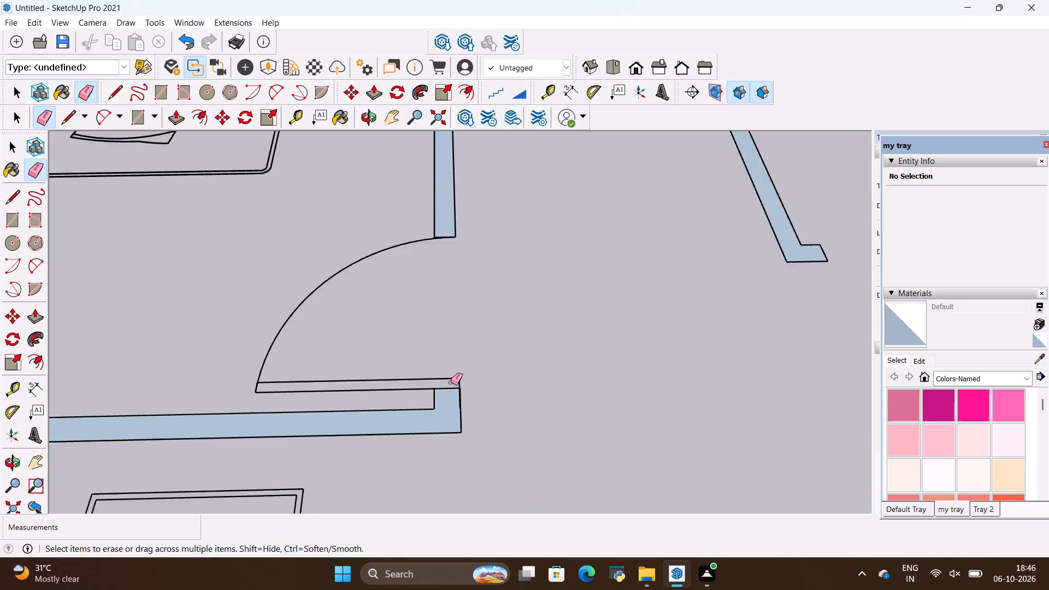
scroll(451, 382, down, 10)
scroll(422, 345, down, 11)
scroll(429, 330, down, 13)
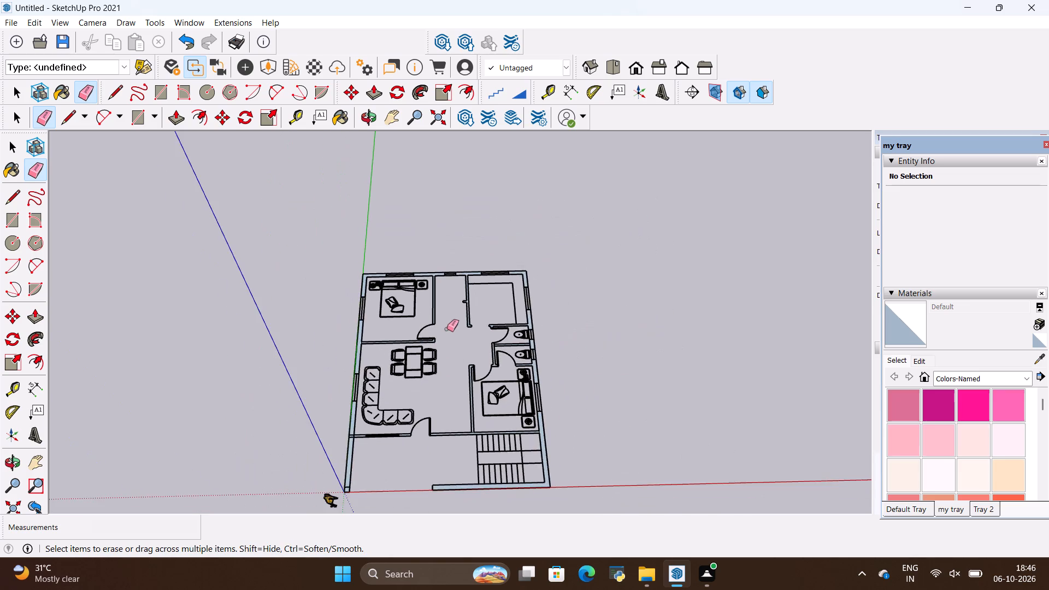
scroll(433, 491, up, 8)
scroll(415, 300, down, 5)
scroll(435, 288, up, 4)
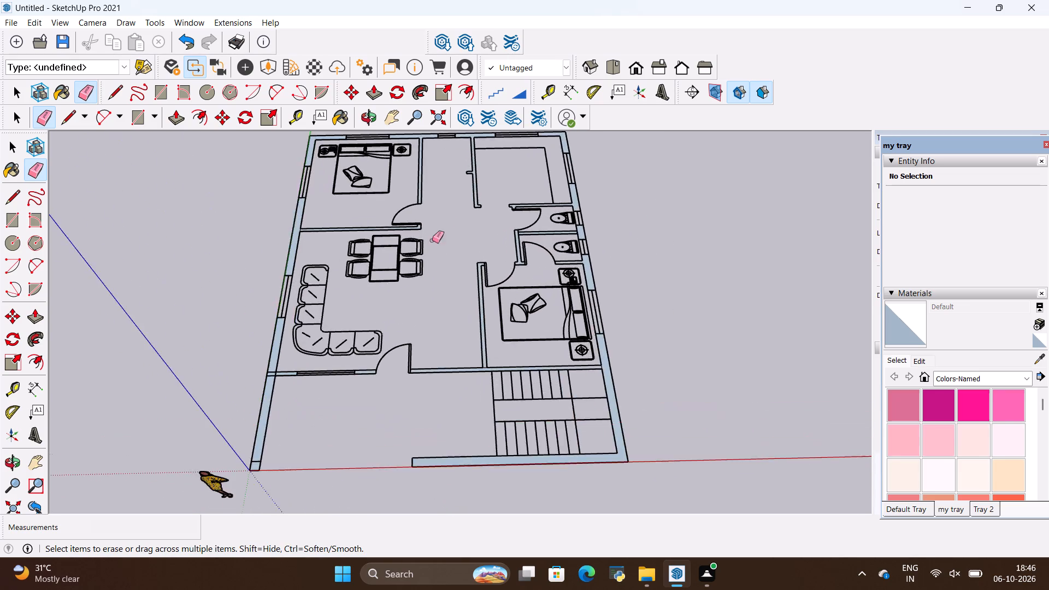
scroll(434, 219, down, 6)
scroll(434, 219, up, 4)
scroll(481, 170, down, 4)
scroll(497, 142, up, 6)
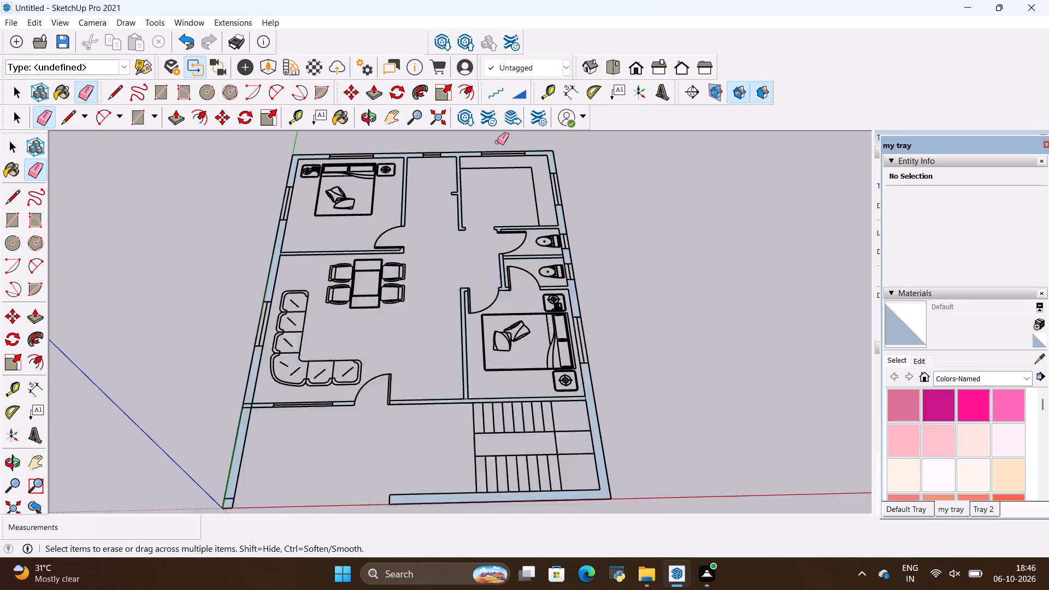
scroll(497, 142, up, 1)
scroll(497, 143, down, 10)
scroll(485, 219, down, 5)
scroll(528, 128, up, 2)
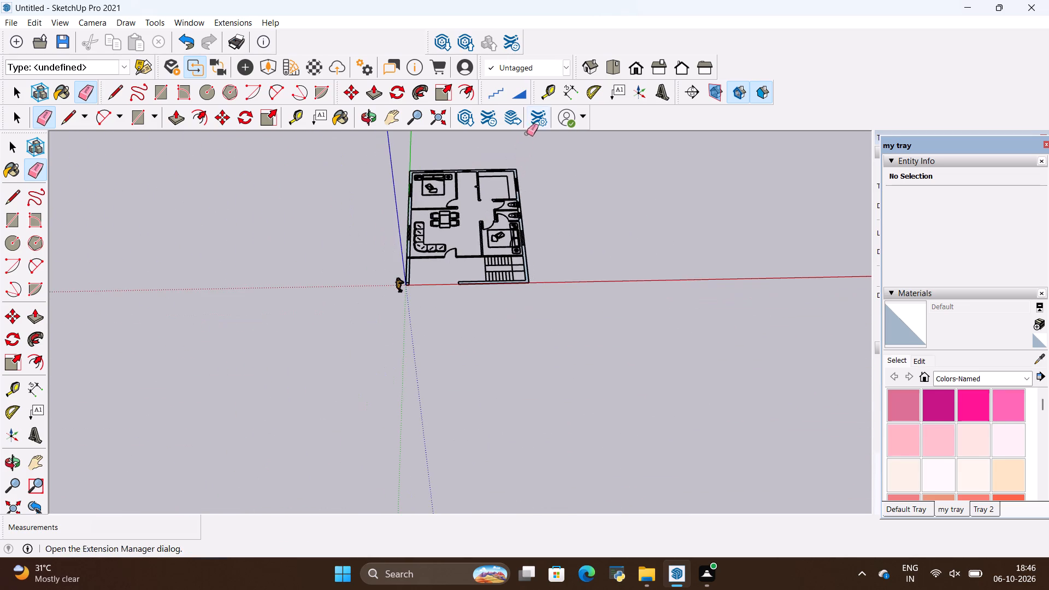
scroll(527, 133, up, 11)
scroll(494, 265, down, 3)
scroll(489, 267, up, 3)
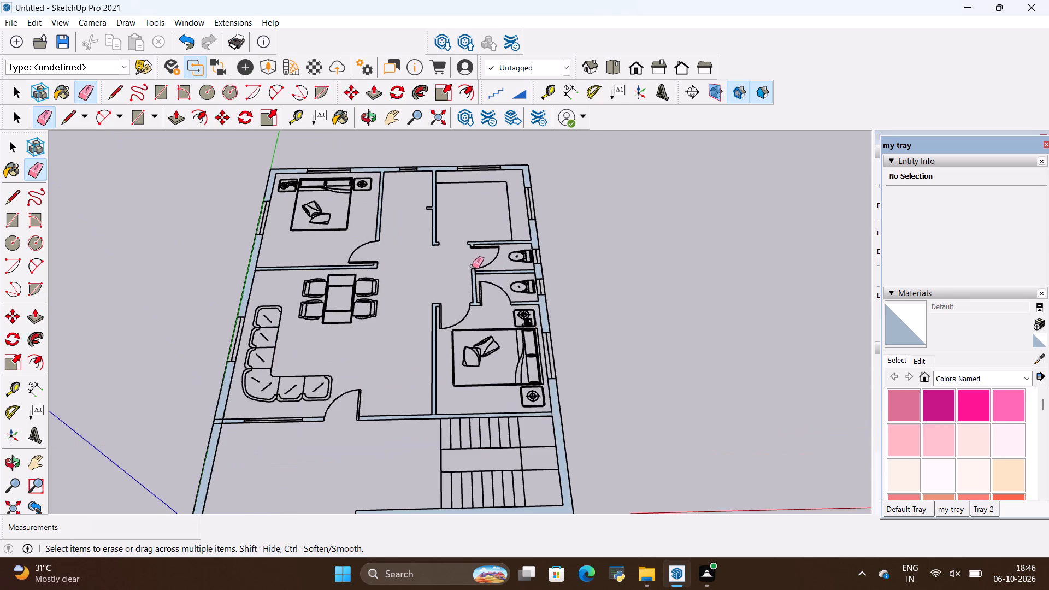
scroll(471, 256, down, 3)
scroll(456, 289, up, 3)
scroll(457, 279, down, 4)
scroll(449, 334, up, 3)
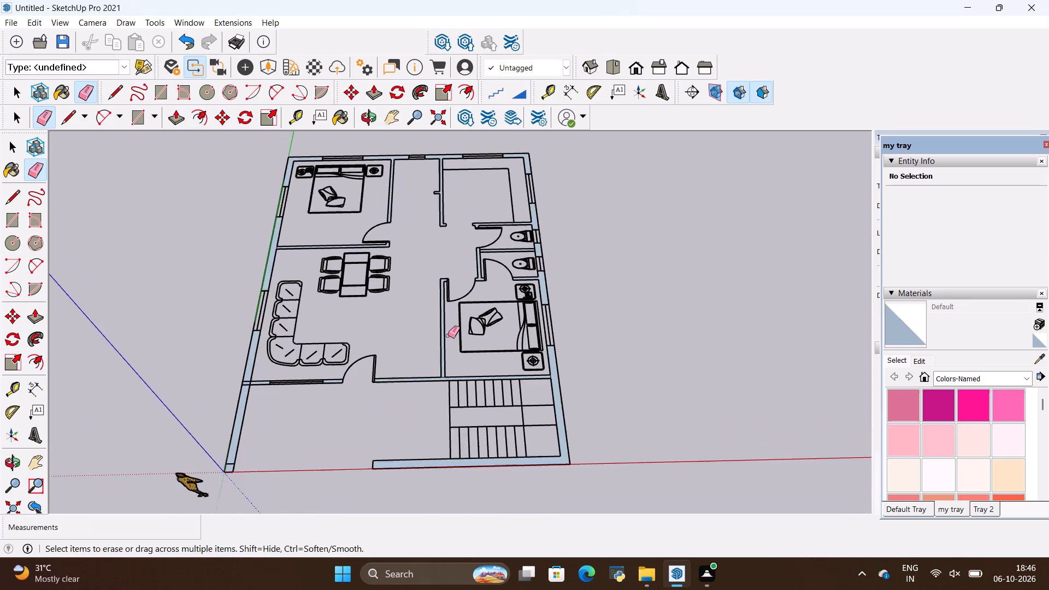
scroll(448, 335, down, 3)
Examine the wall ends at the doorways of the bedroom beside the staircase, the L-shaped counter room and the adjoining bathroom.
scroll(448, 335, up, 7)
scroll(449, 283, up, 9)
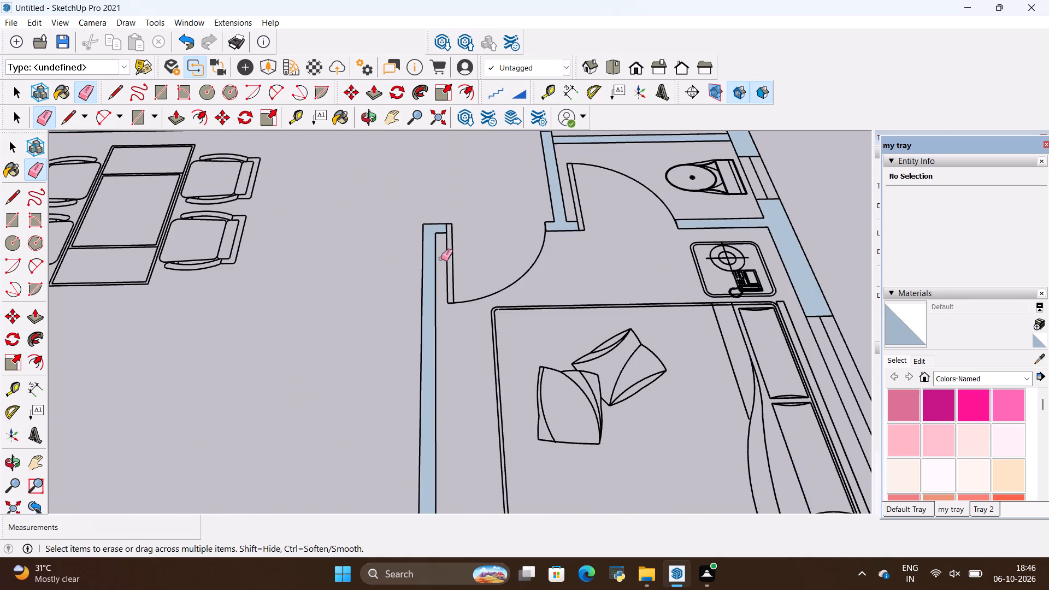
scroll(396, 214, down, 14)
scroll(441, 188, down, 4)
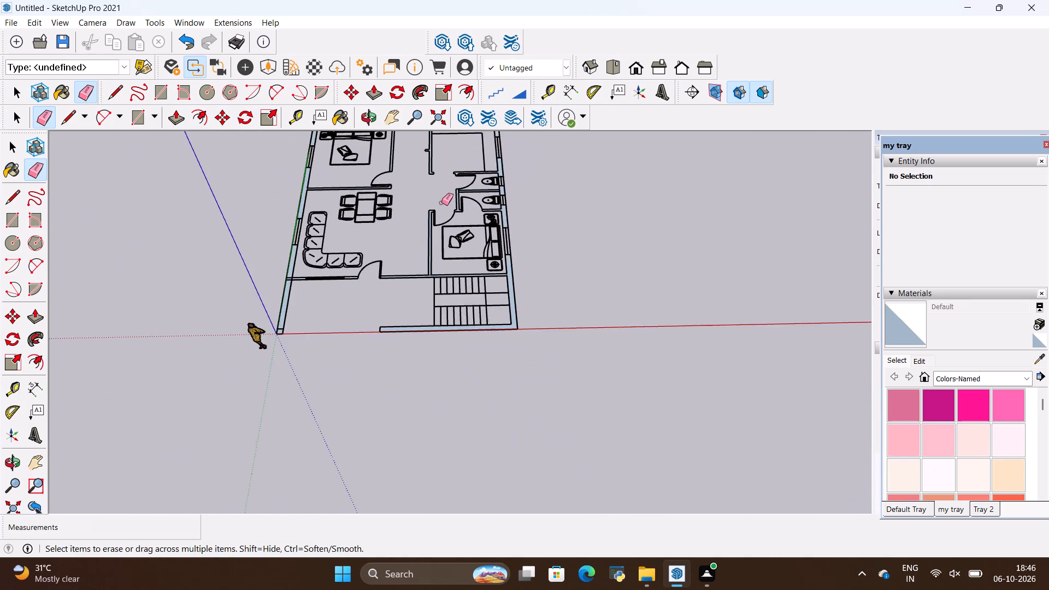
scroll(441, 203, down, 7)
scroll(446, 139, up, 6)
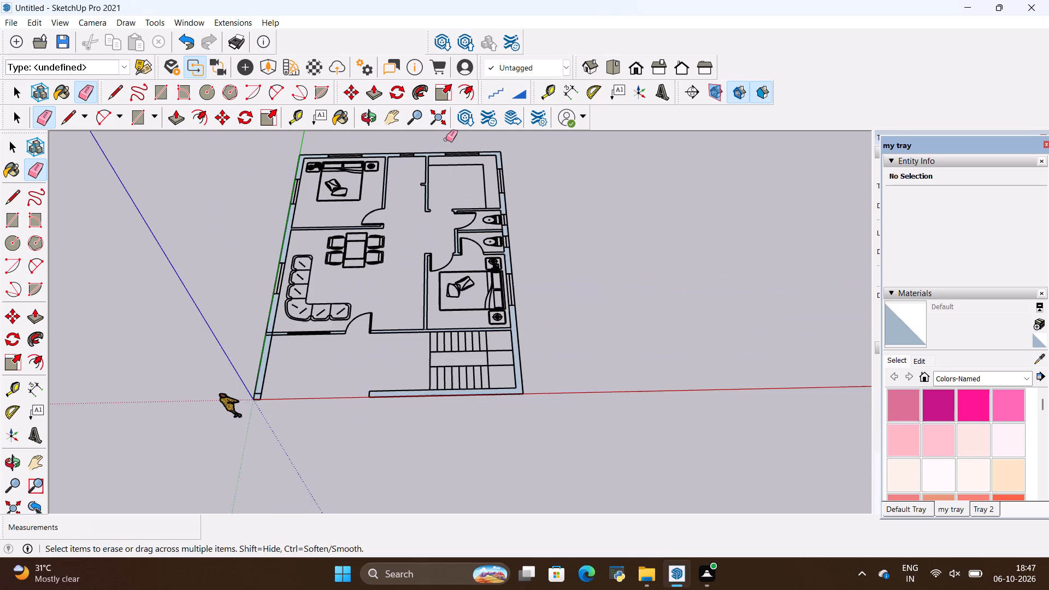
scroll(446, 139, up, 3)
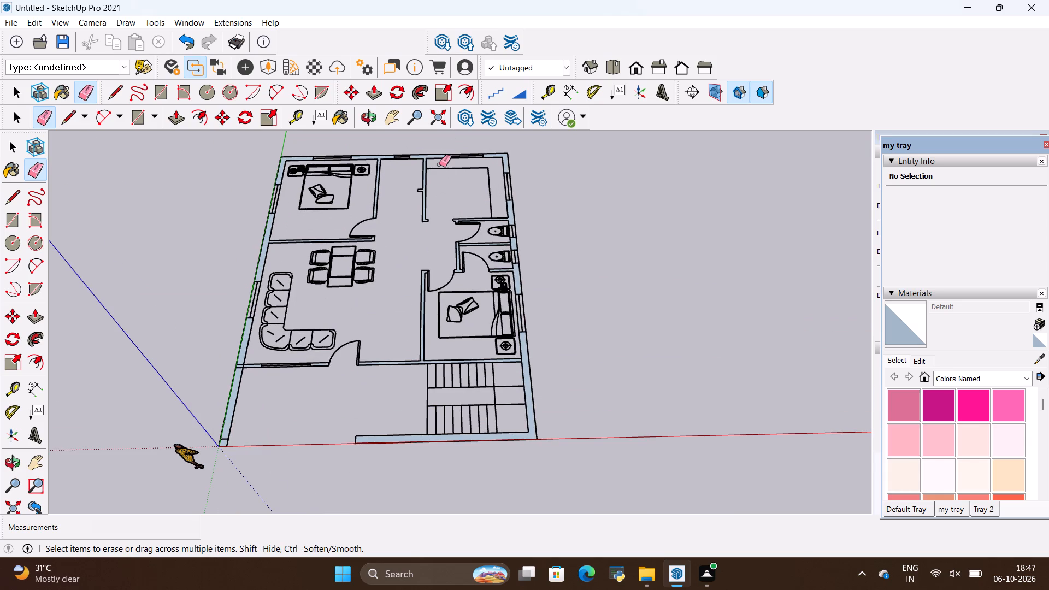
scroll(439, 168, up, 10)
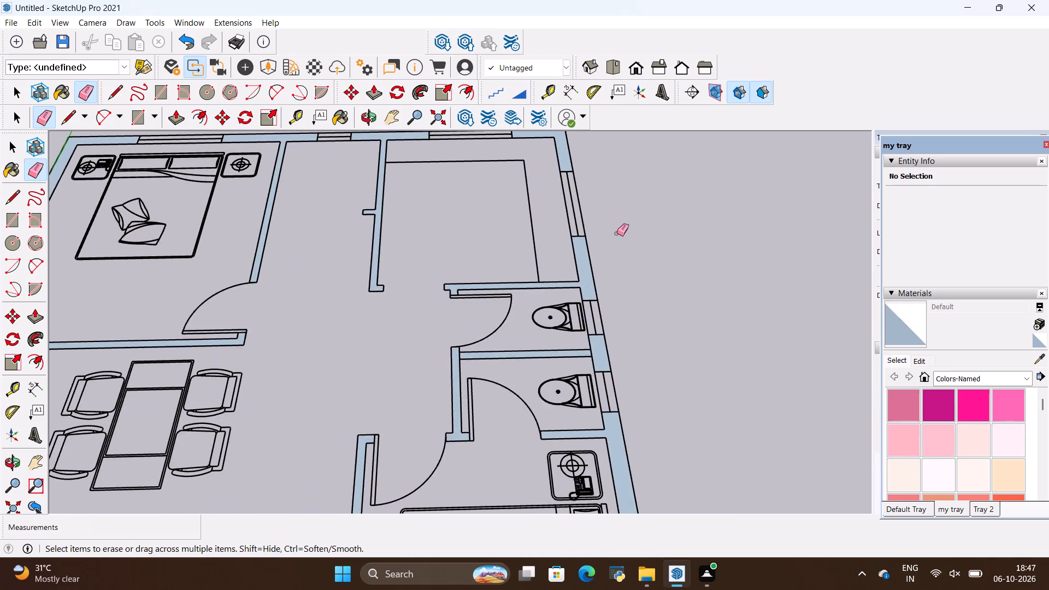
scroll(617, 233, down, 10)
scroll(494, 240, up, 20)
scroll(494, 240, up, 1)
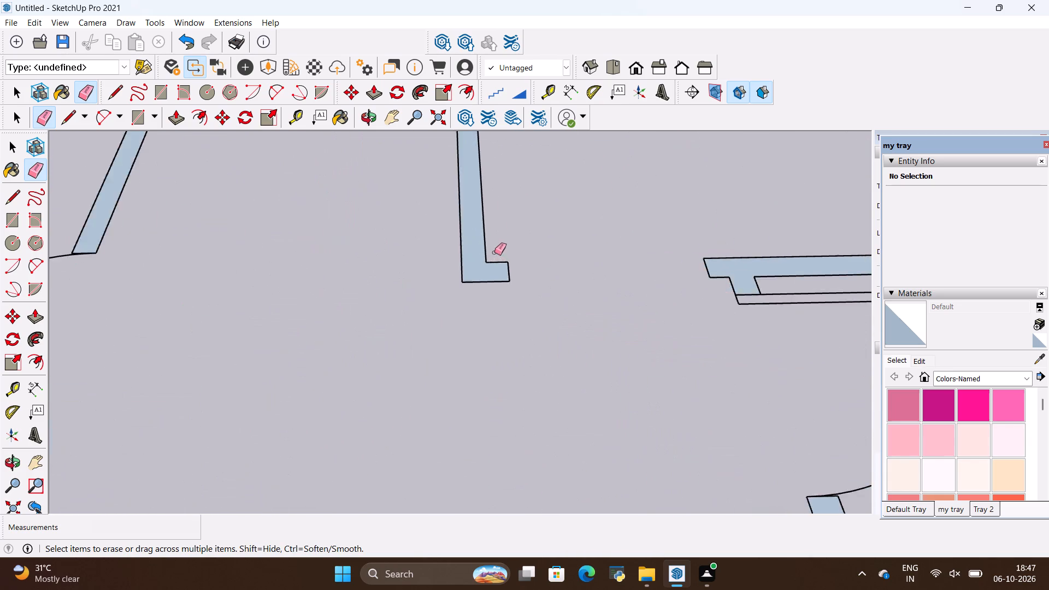
scroll(494, 252, up, 5)
scroll(497, 271, down, 18)
scroll(569, 254, up, 2)
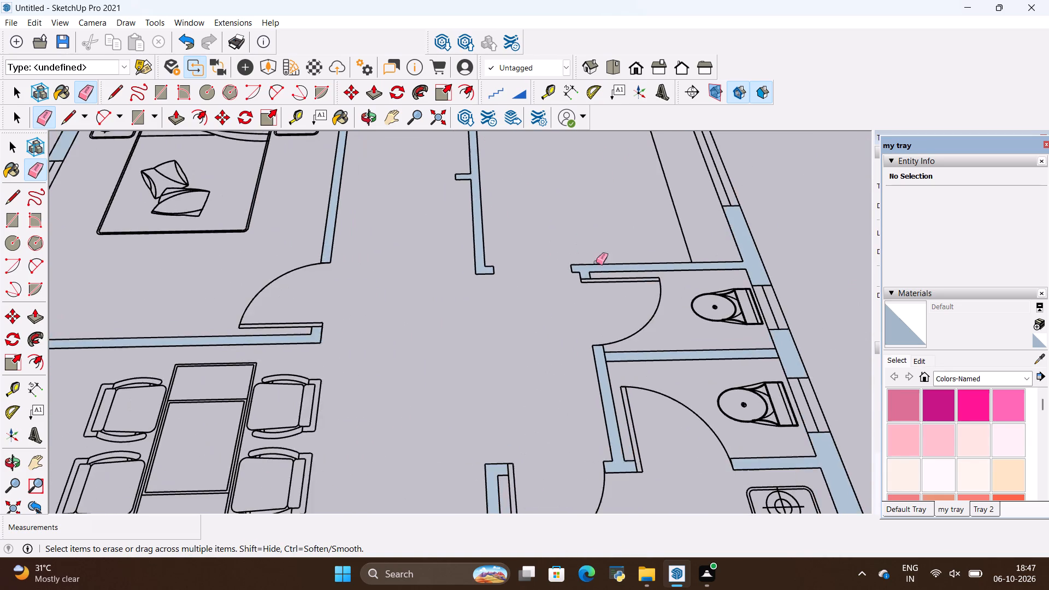
scroll(596, 262, up, 8)
scroll(523, 251, up, 10)
scroll(535, 253, down, 4)
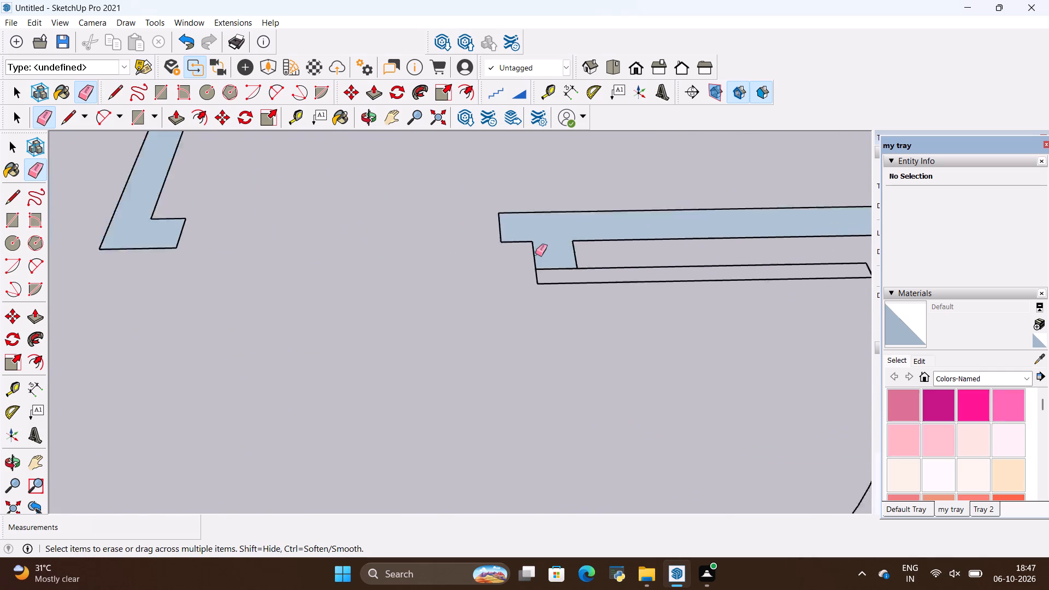
scroll(535, 253, down, 8)
scroll(538, 245, down, 18)
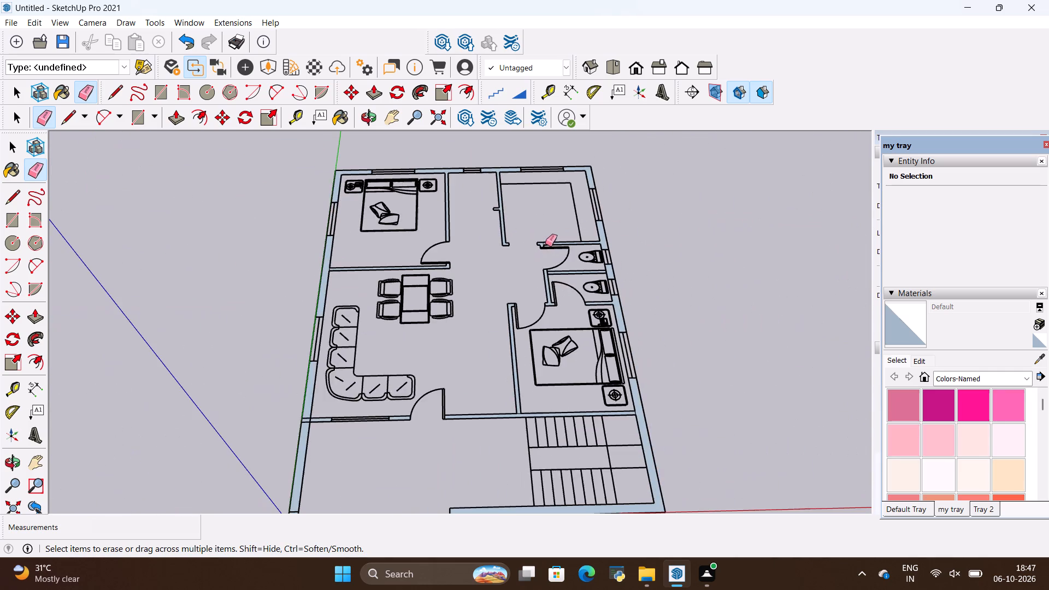
Examine the rear wall around its small middle window and the side wall's front end near the origin.
scroll(549, 239, down, 6)
scroll(509, 143, up, 10)
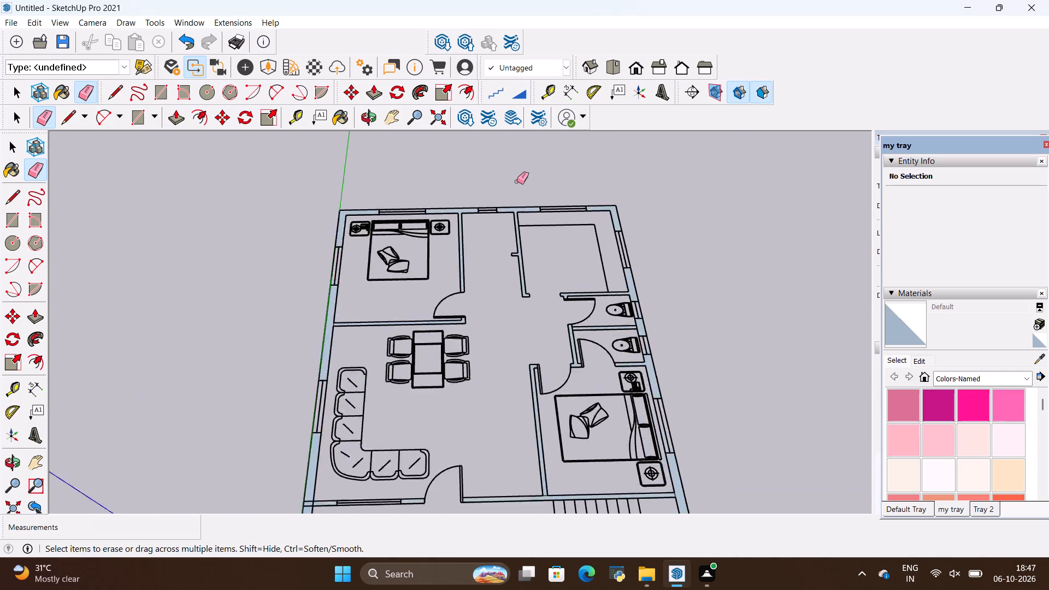
scroll(517, 181, up, 20)
scroll(517, 181, up, 2)
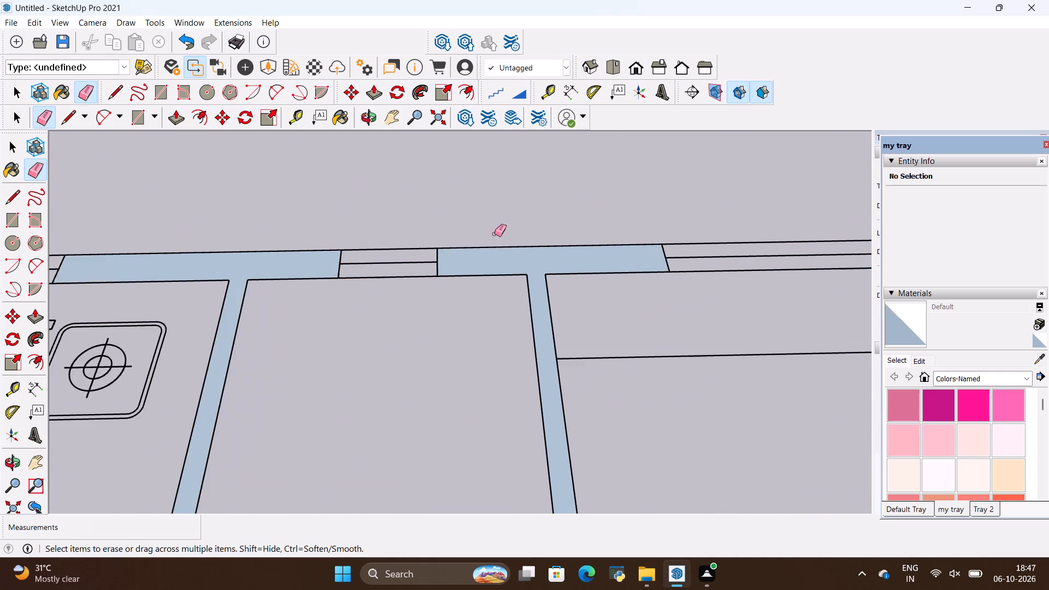
scroll(480, 223, down, 5)
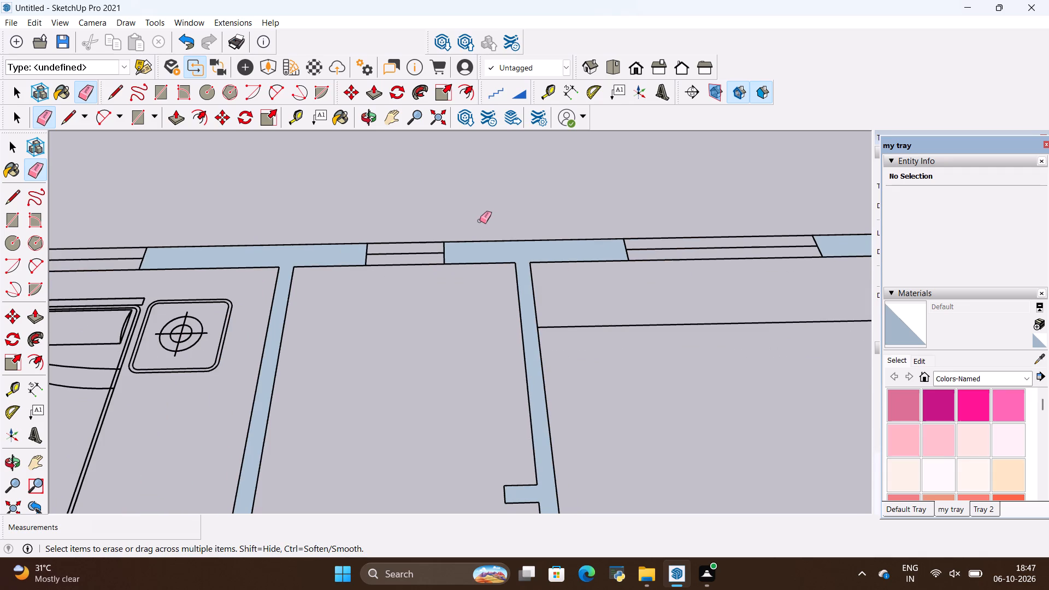
scroll(390, 212, down, 13)
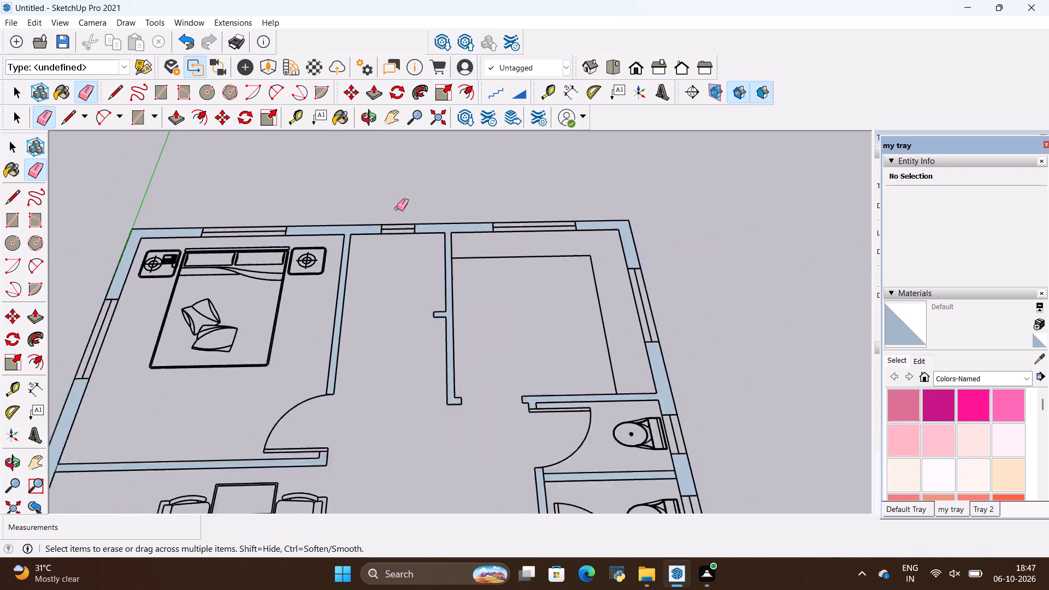
scroll(397, 208, down, 15)
scroll(299, 464, up, 8)
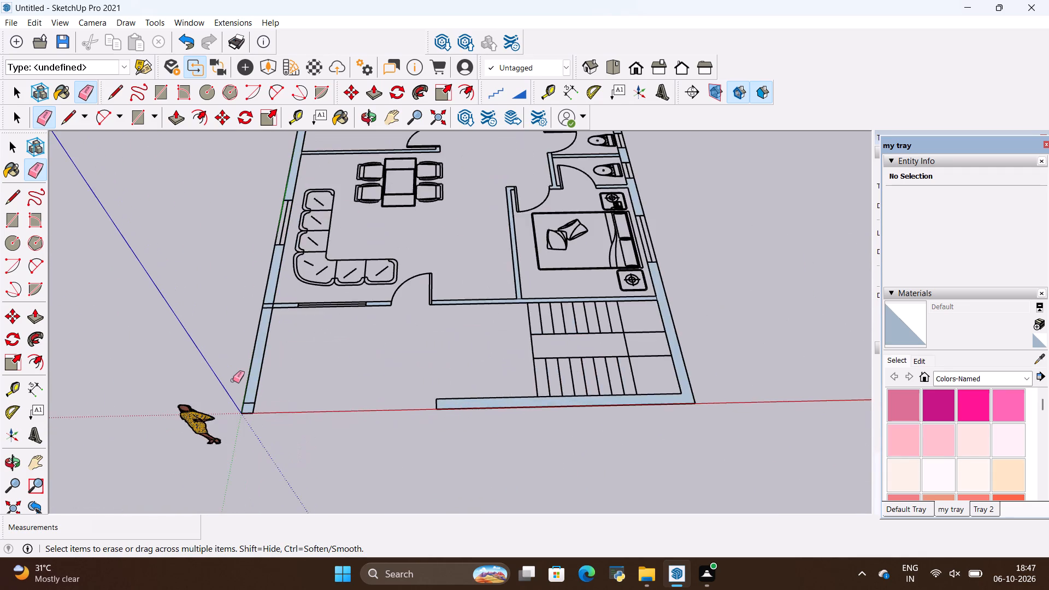
scroll(233, 380, up, 5)
scroll(258, 428, up, 4)
scroll(249, 423, down, 18)
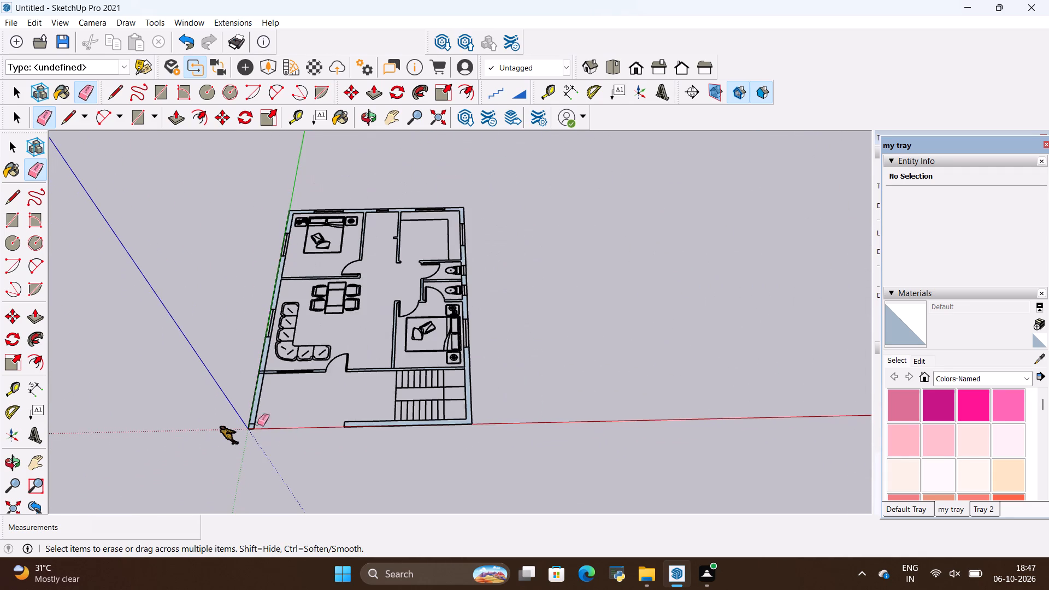
Switch from the Eraser to the Select tool and review the whole traced plan and its rear wall from several angles.
middle_drag(315, 494, 343, 453)
scroll(337, 228, up, 7)
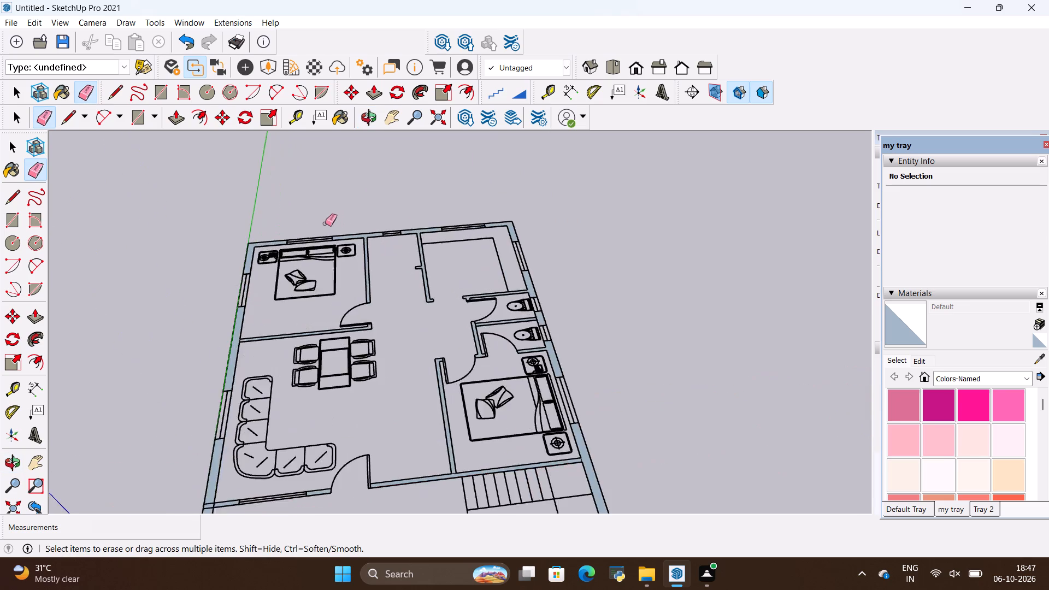
scroll(325, 223, up, 20)
scroll(325, 223, up, 2)
key(space)
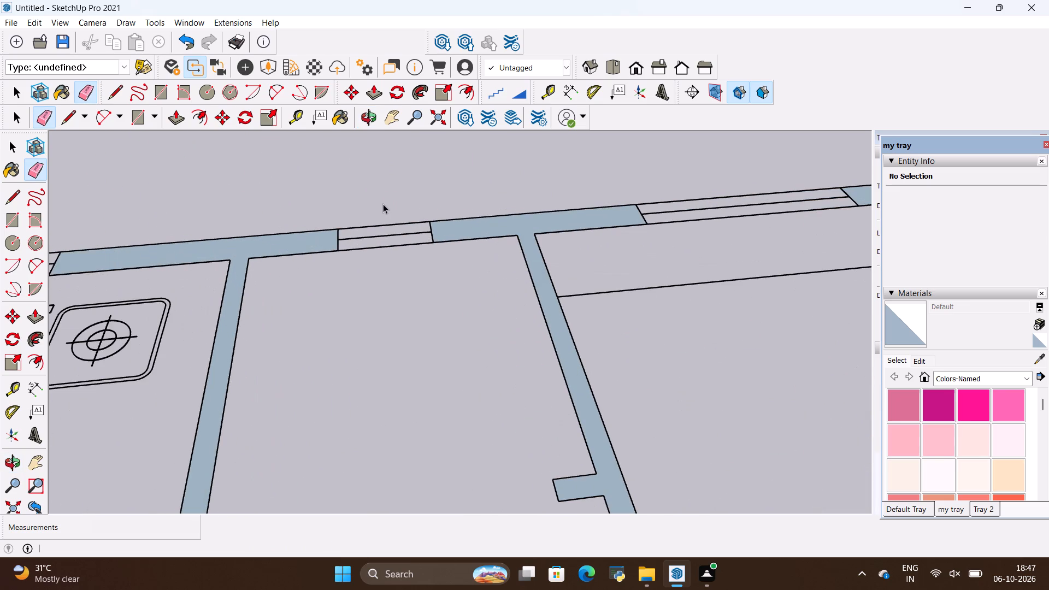
click(383, 204)
scroll(383, 204, down, 17)
click(636, 227)
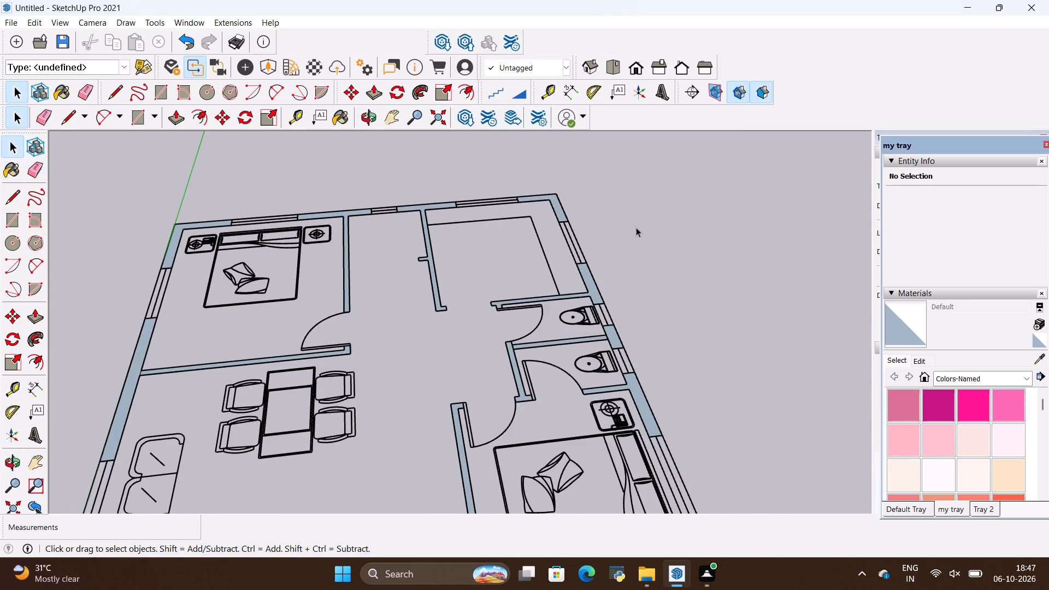
scroll(447, 206, down, 13)
scroll(386, 225, up, 8)
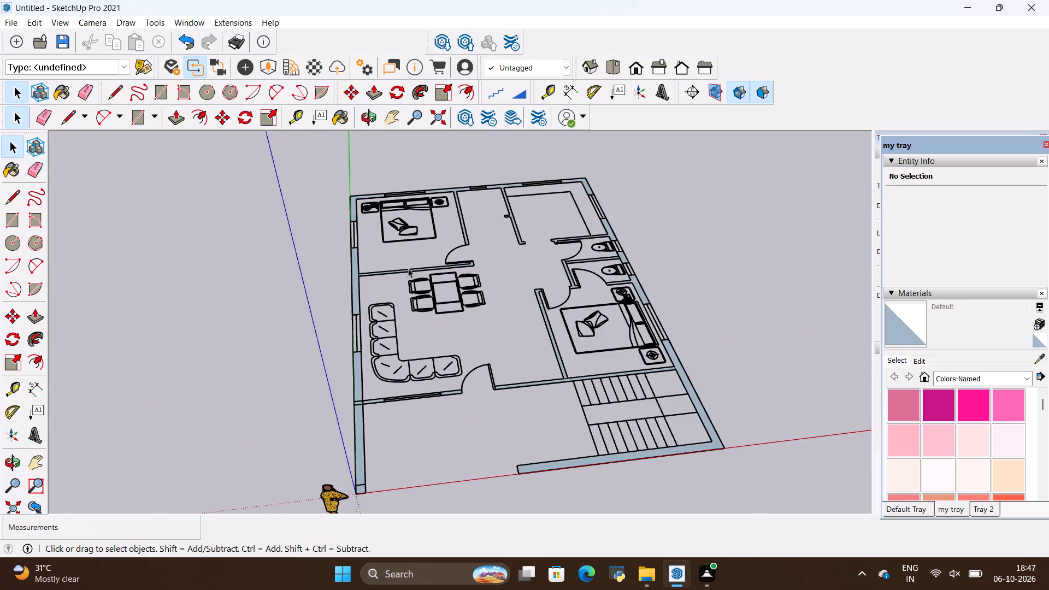
middle_drag(412, 277, 349, 257)
middle_drag(348, 257, 368, 299)
scroll(373, 263, down, 5)
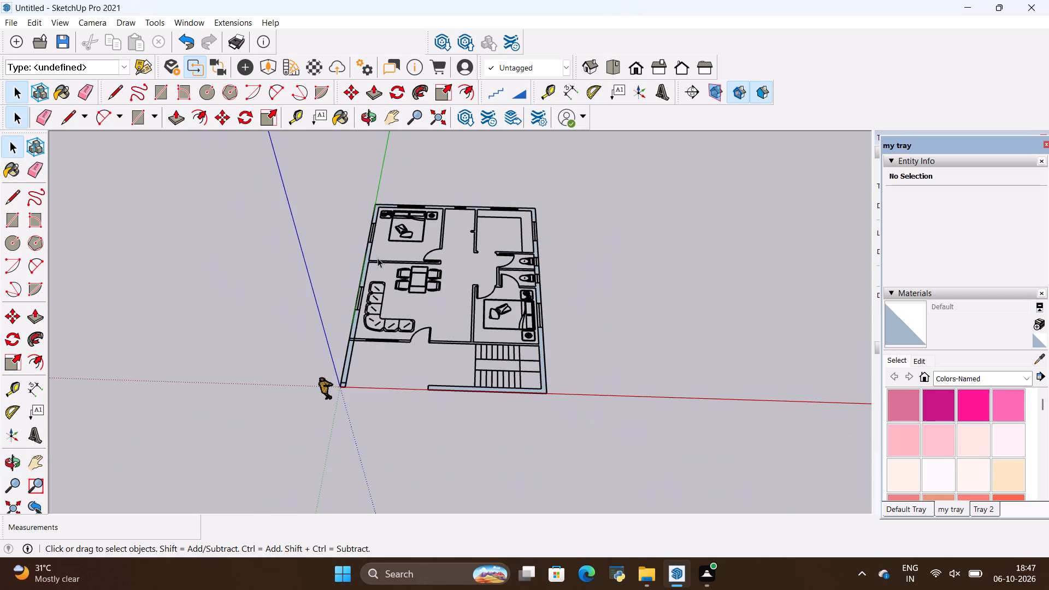
middle_drag(385, 360, 396, 380)
key(space)
click(325, 298)
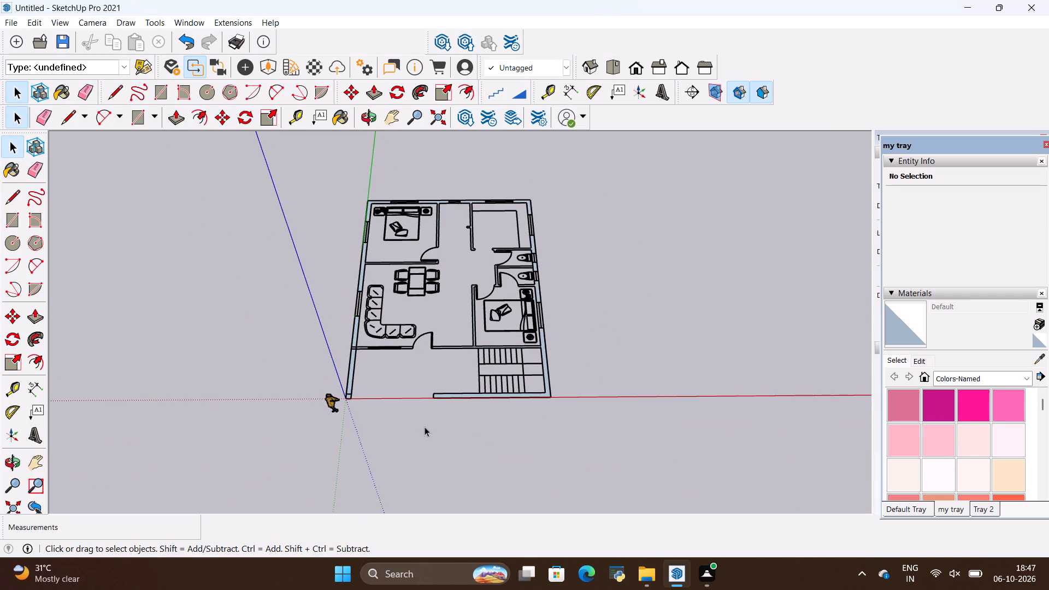
scroll(424, 370, up, 3)
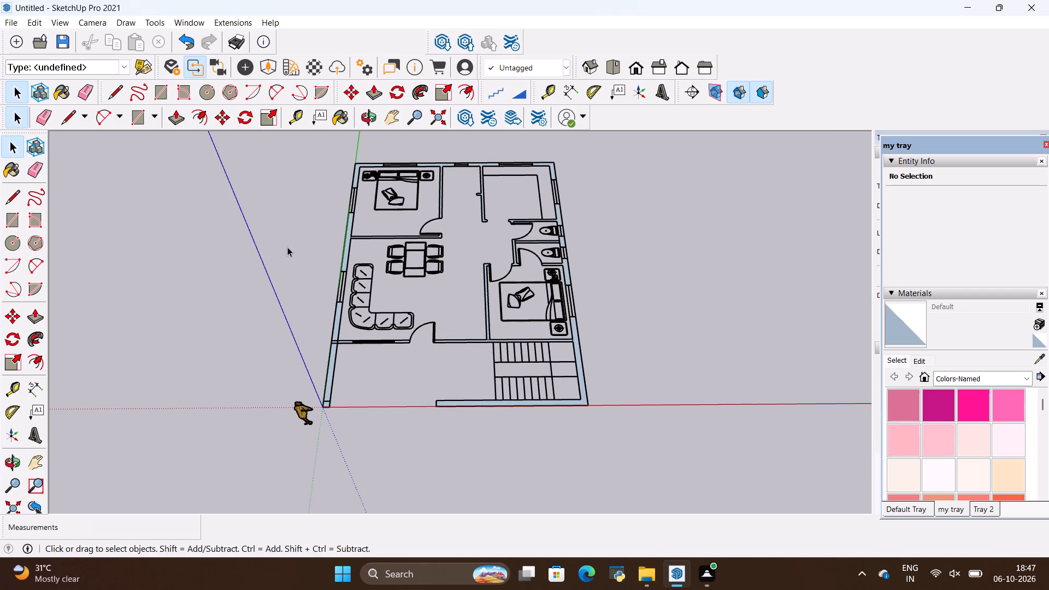
click(287, 247)
scroll(476, 153, up, 12)
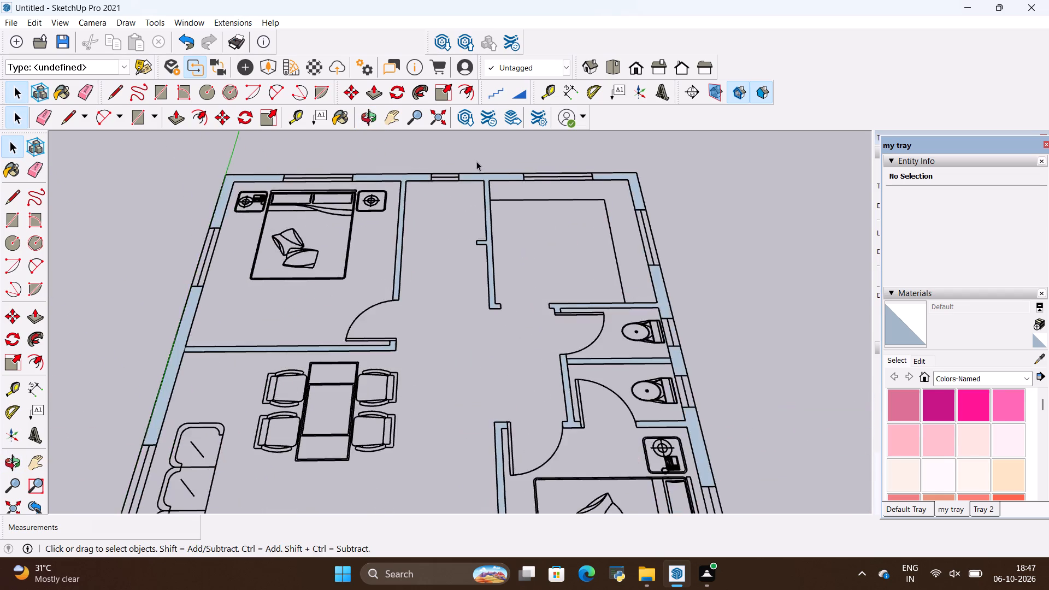
scroll(476, 161, up, 14)
scroll(446, 182, down, 10)
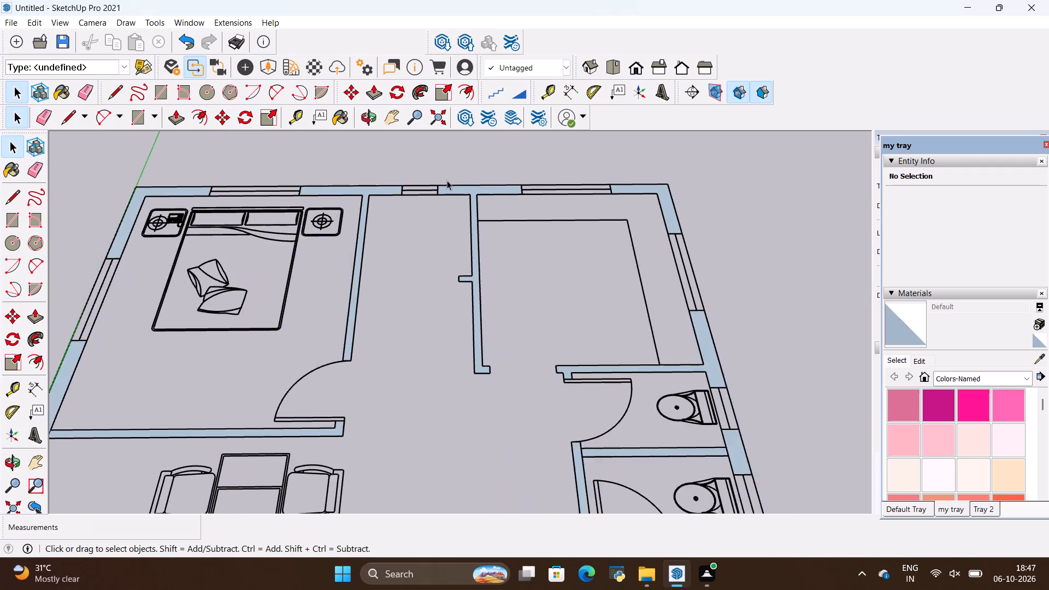
scroll(449, 178, down, 8)
scroll(449, 178, up, 4)
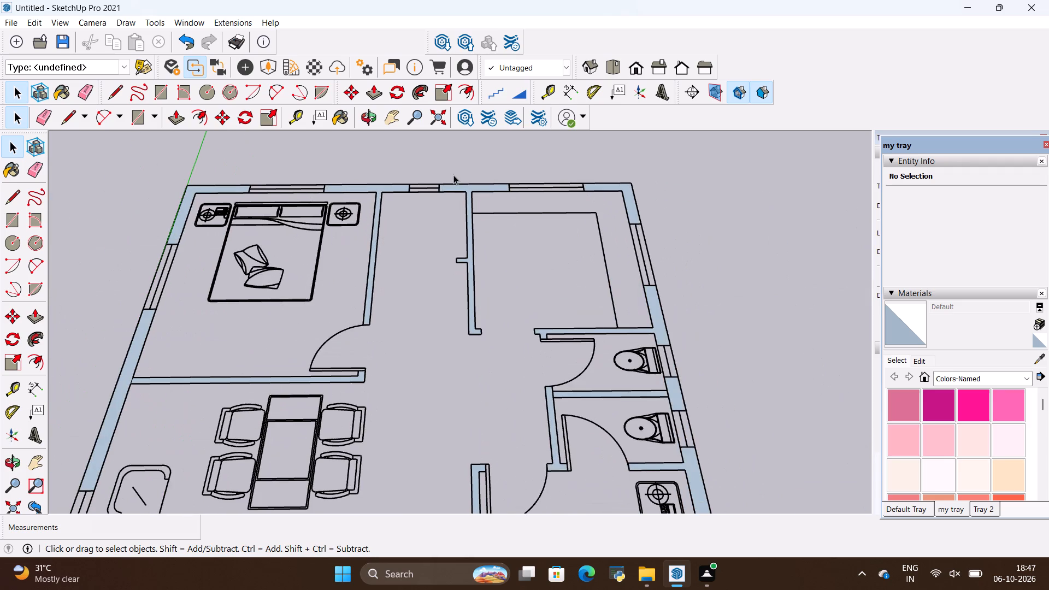
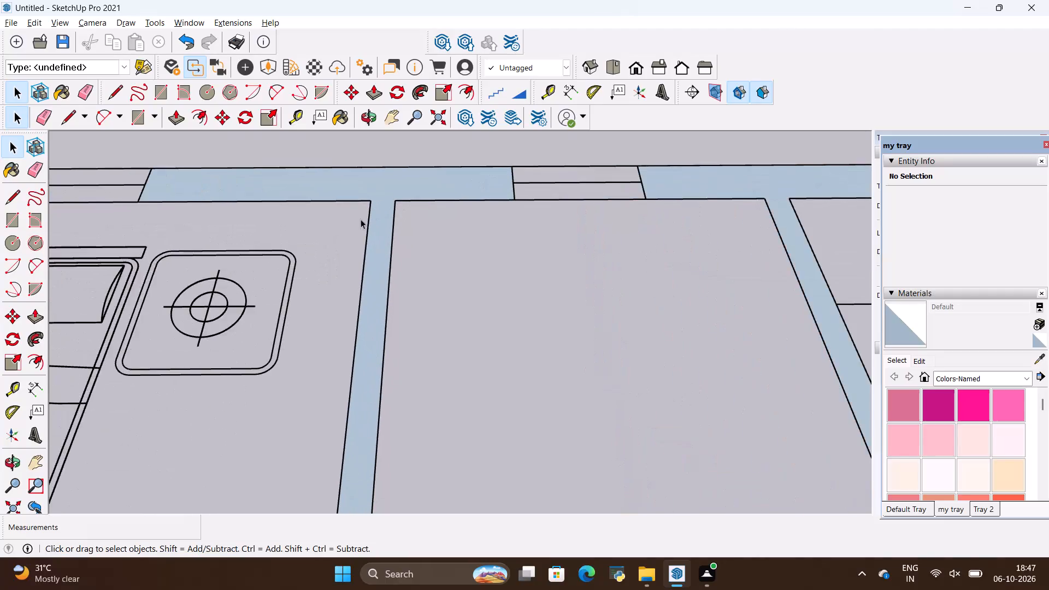
Examine the rear wall's junctions and the partitions around the L-shaped counter room and its adjoining bathroom.
scroll(361, 219, down, 10)
scroll(536, 215, up, 5)
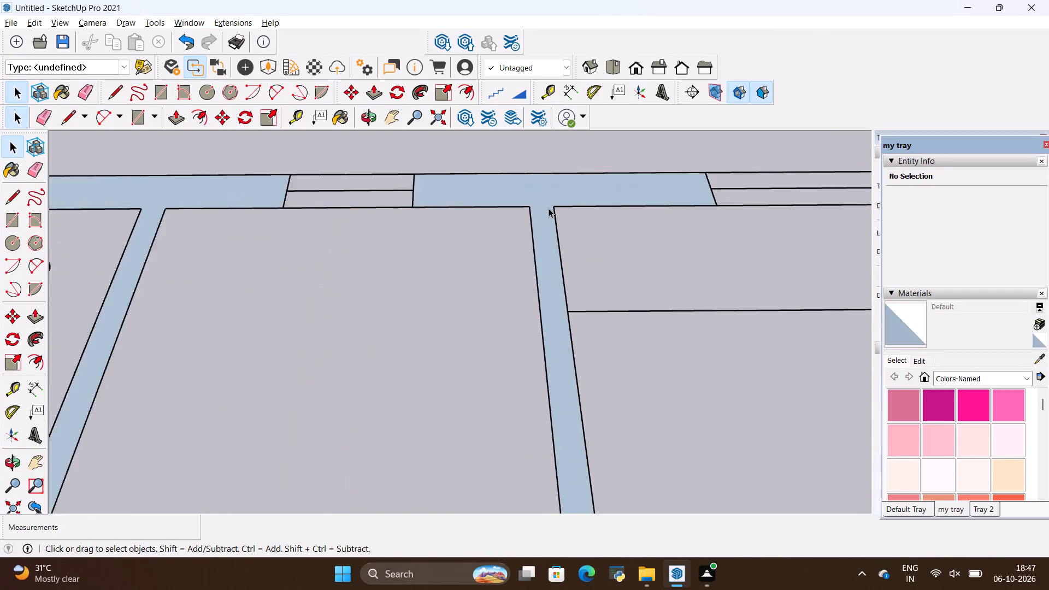
scroll(549, 208, up, 8)
scroll(465, 199, down, 15)
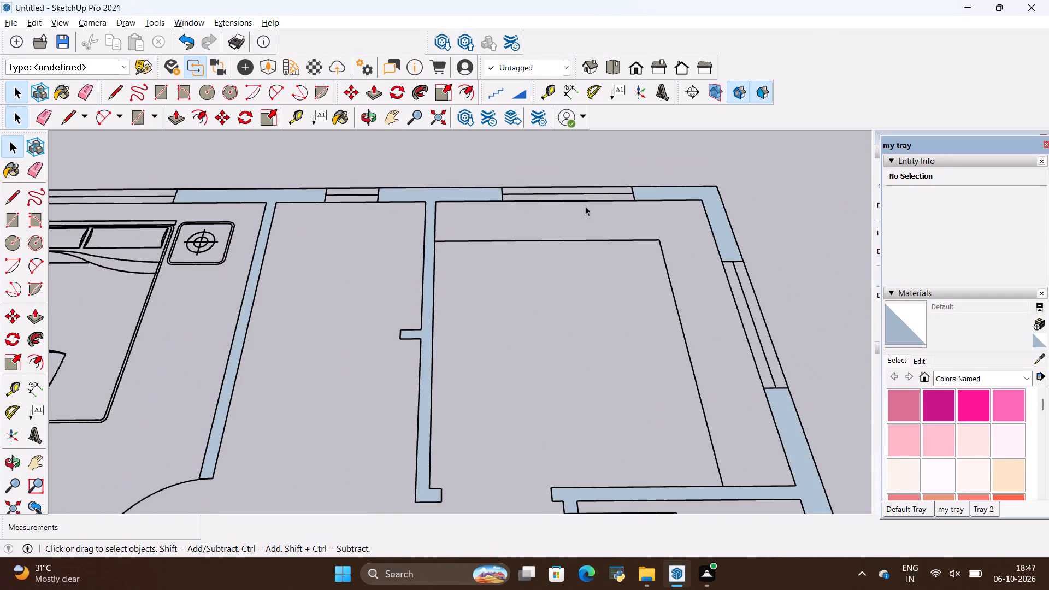
scroll(429, 239, down, 5)
scroll(420, 307, up, 8)
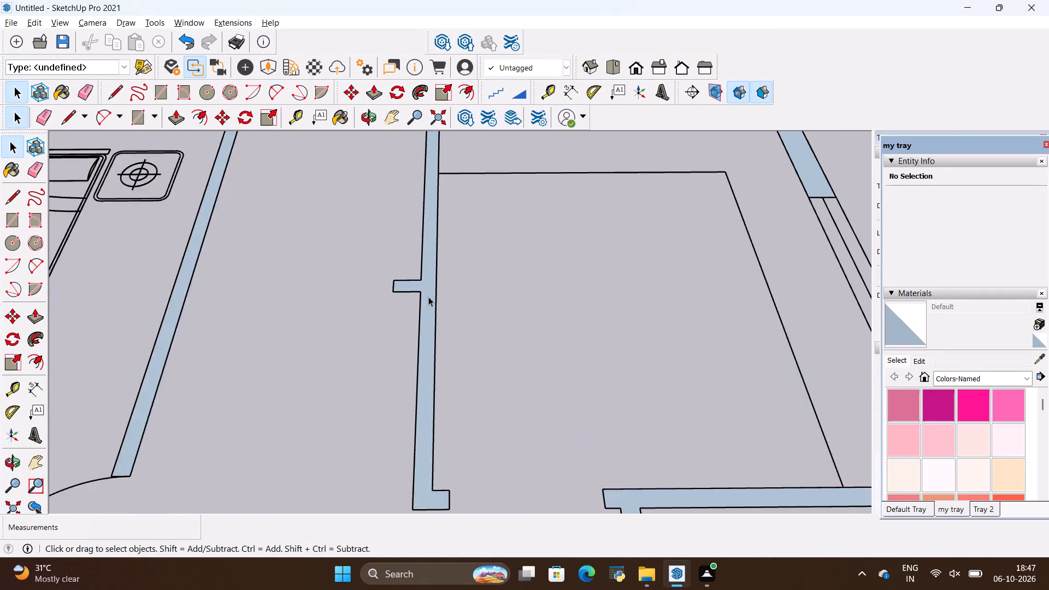
scroll(428, 297, up, 9)
scroll(417, 283, down, 19)
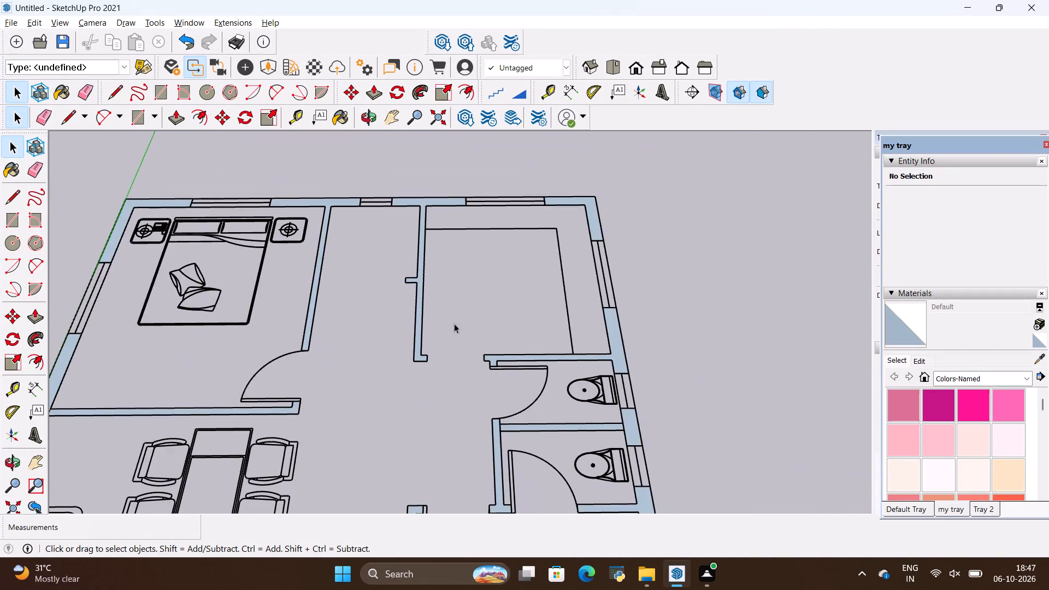
scroll(548, 384, up, 6)
scroll(671, 352, up, 7)
scroll(649, 329, down, 4)
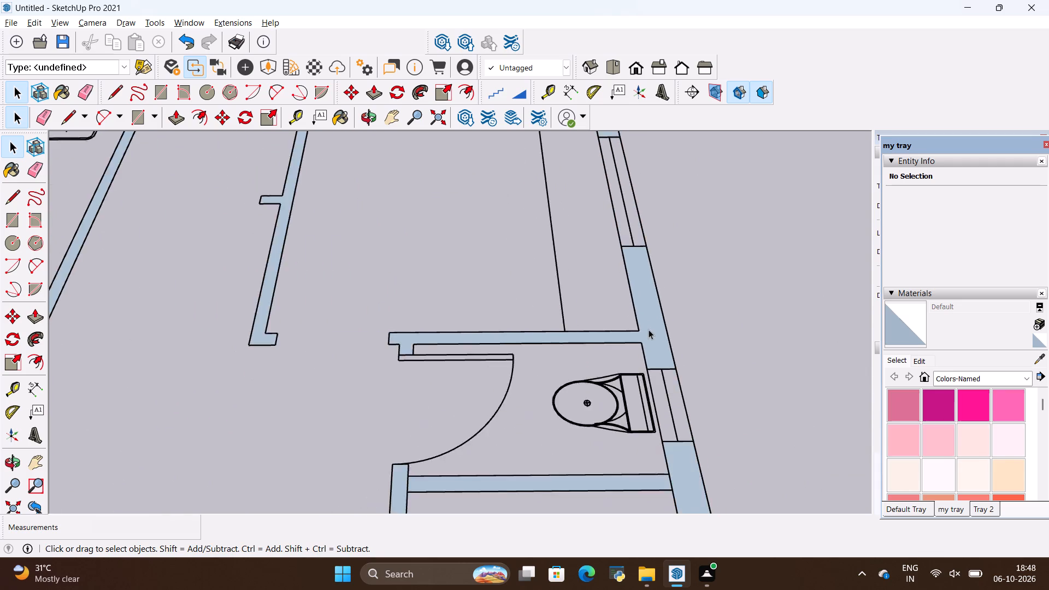
scroll(649, 329, down, 1)
scroll(649, 329, up, 11)
scroll(648, 329, down, 20)
scroll(648, 329, down, 4)
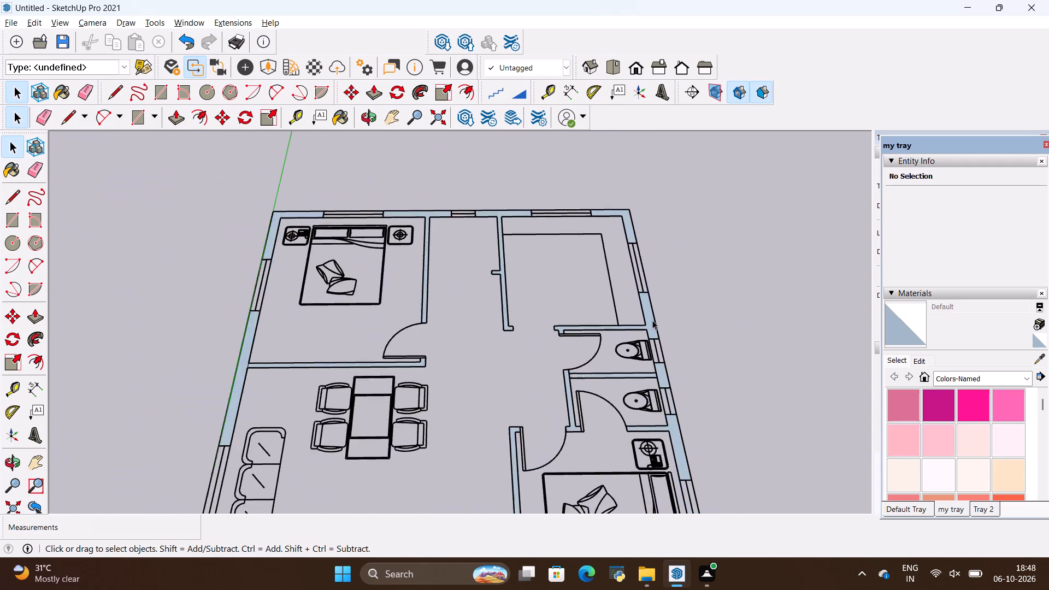
Erase the dividing line where the wall between the staircase and the bedroom meets the outer side wall.
scroll(653, 320, down, 10)
scroll(657, 408, up, 2)
scroll(661, 468, up, 6)
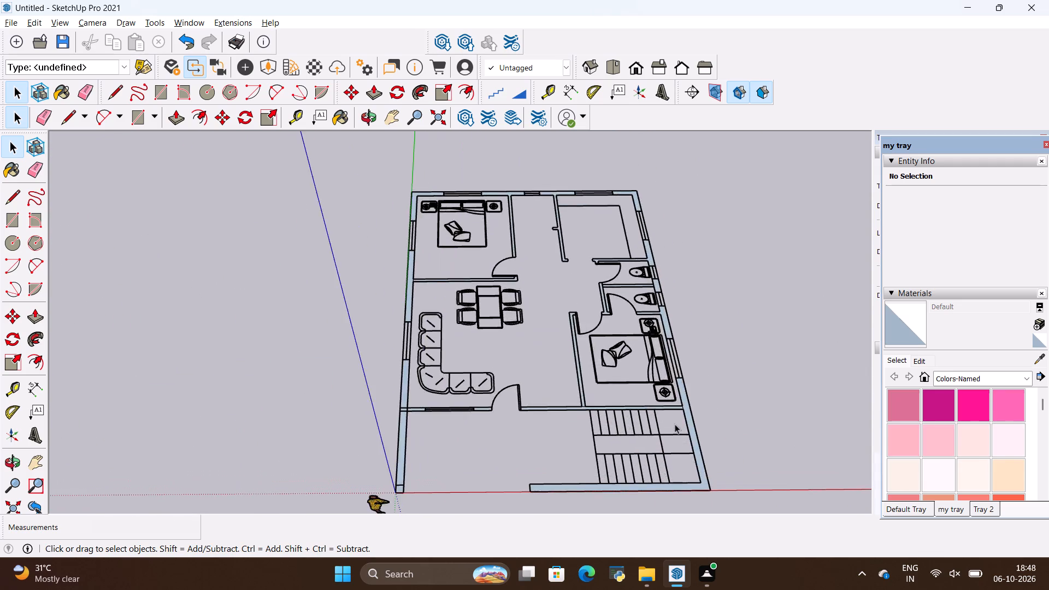
scroll(675, 424, up, 6)
scroll(689, 401, up, 20)
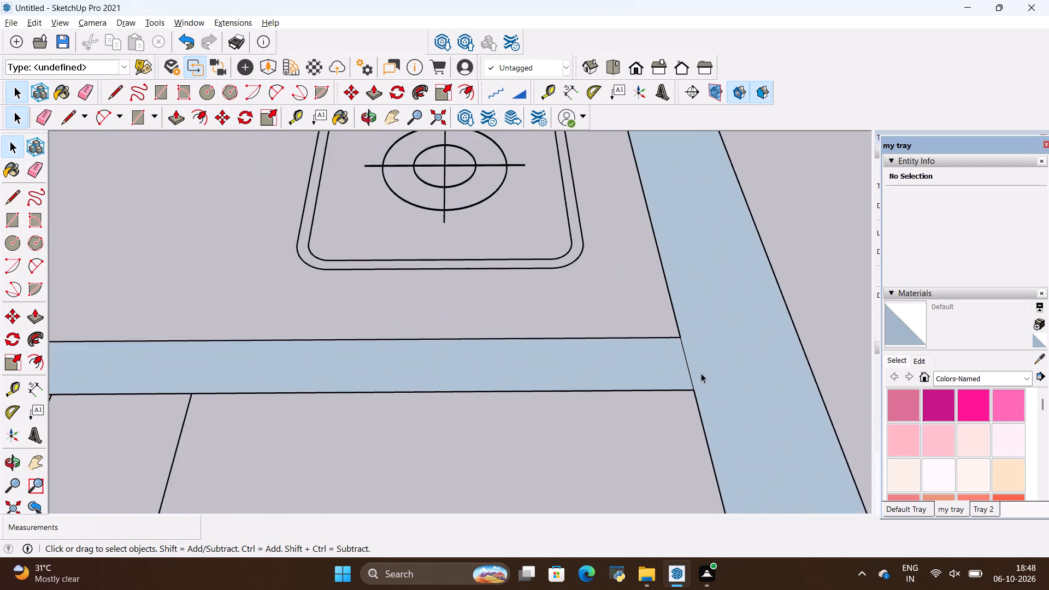
scroll(701, 373, up, 8)
key(e)
drag(706, 368, 686, 367)
drag(686, 367, 678, 370)
Erase the dividing line where the bedroom's partition meets the wall behind the staircase.
scroll(632, 356, down, 20)
scroll(632, 356, down, 4)
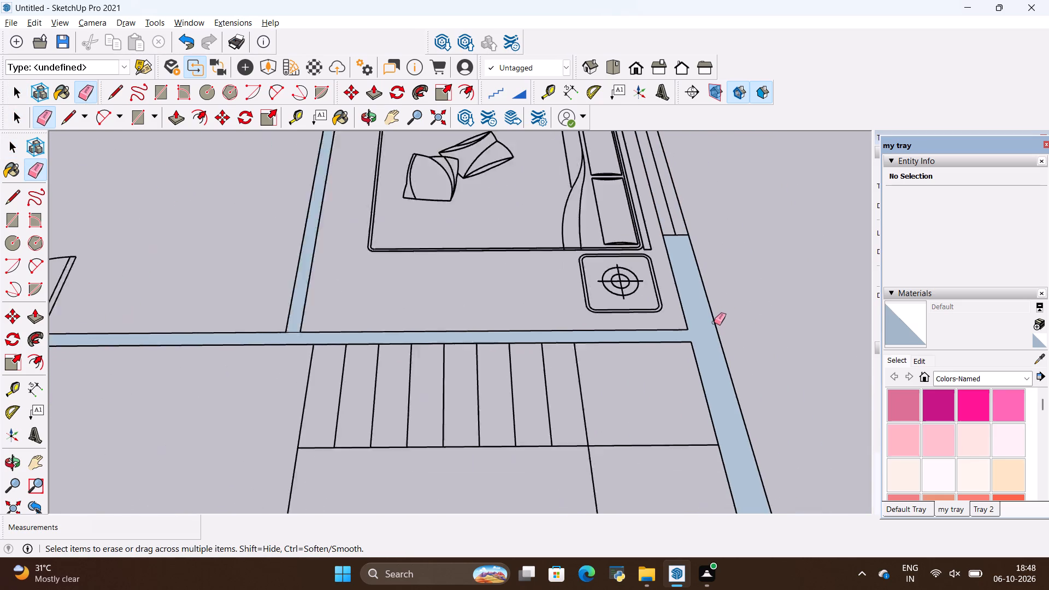
scroll(714, 322, down, 8)
scroll(573, 318, up, 13)
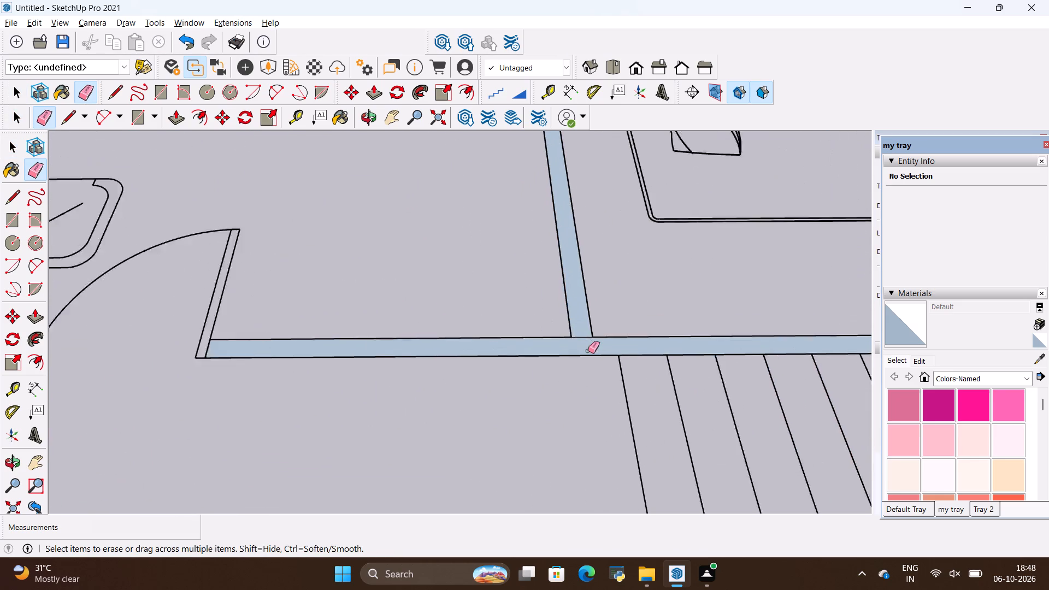
scroll(588, 351, up, 7)
drag(580, 316, 574, 333)
Examine the living room's front wall where it crosses the side wall, the rear bedroom's outer corner and the rear wall junctions.
scroll(620, 353, down, 4)
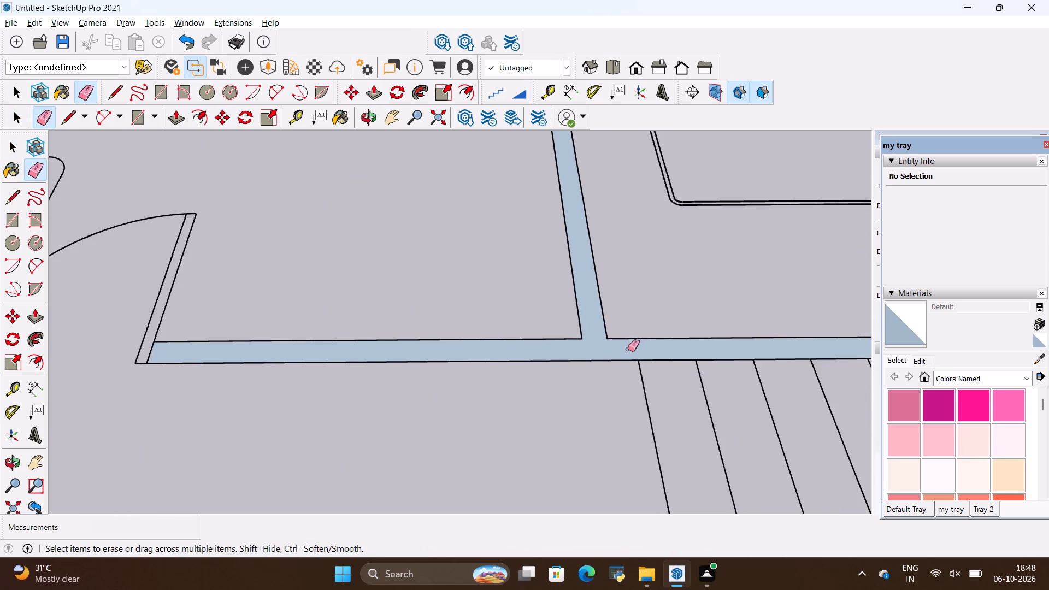
scroll(628, 349, down, 12)
scroll(272, 308, down, 4)
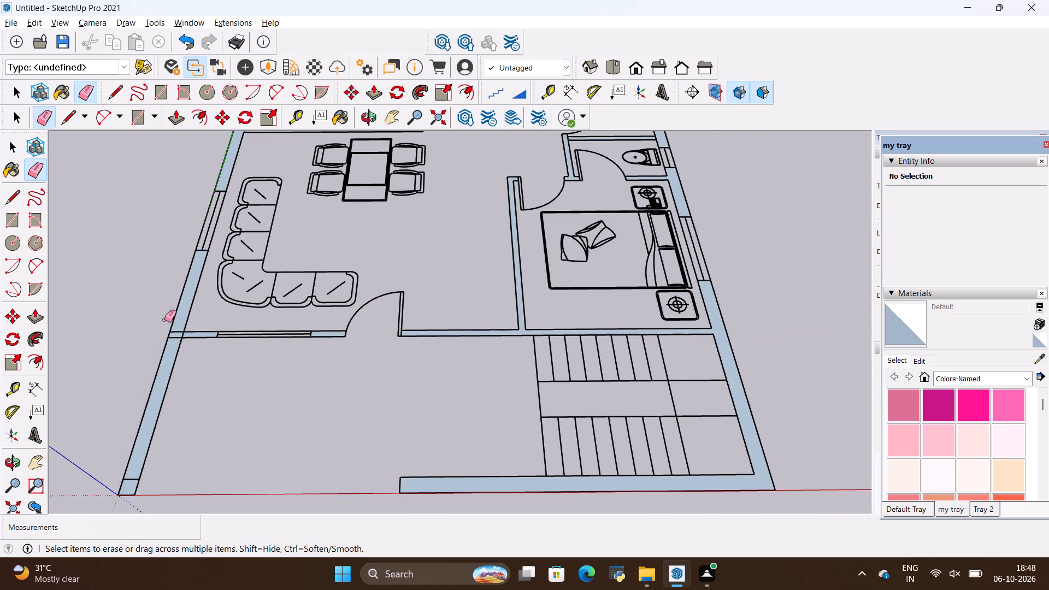
scroll(54, 323, up, 9)
scroll(231, 351, up, 7)
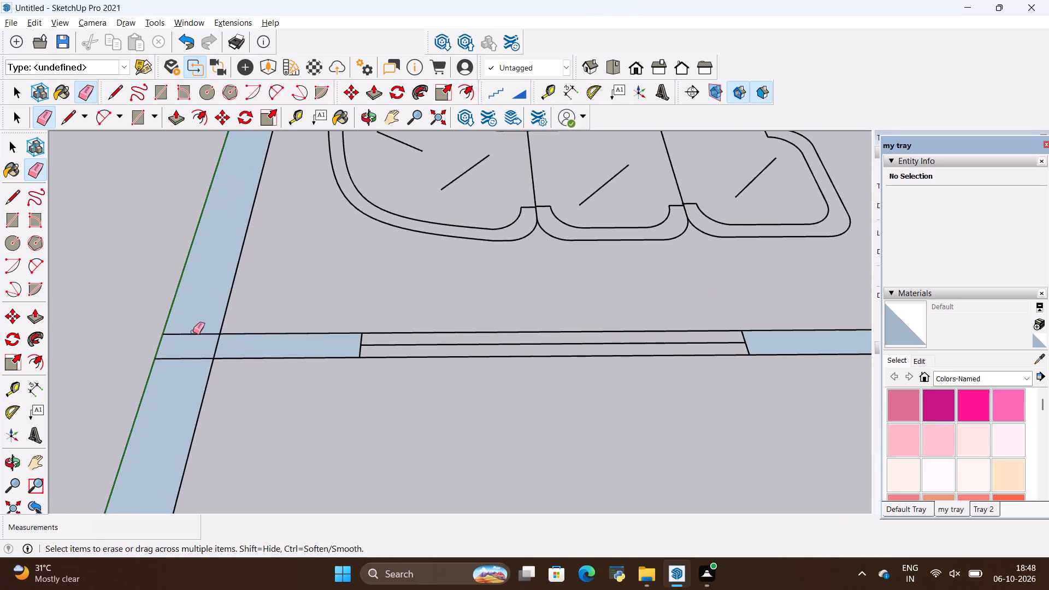
scroll(183, 370, up, 3)
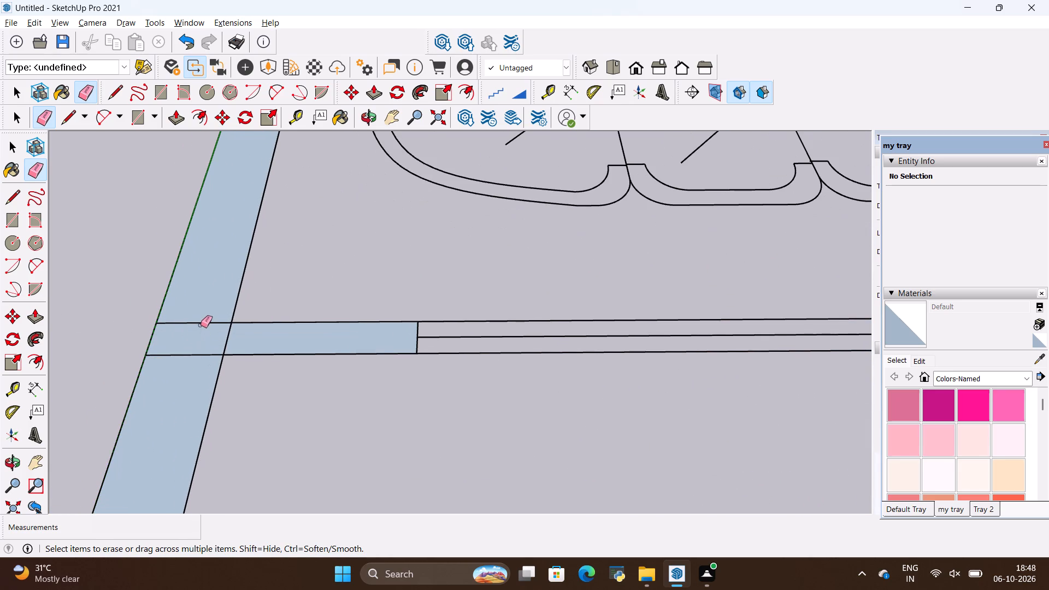
scroll(164, 339, down, 20)
scroll(164, 339, down, 2)
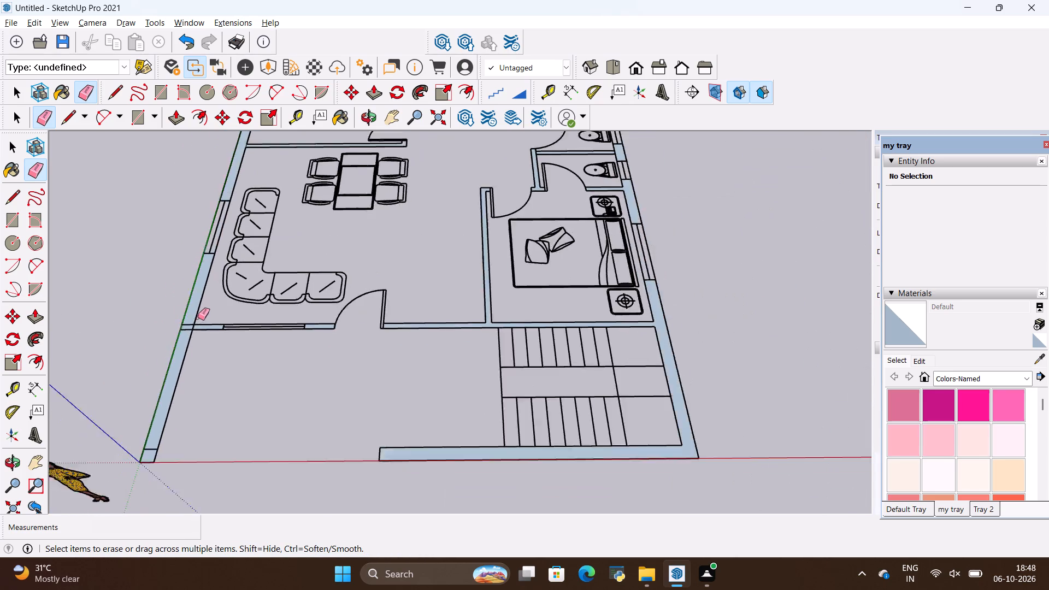
scroll(198, 317, down, 12)
scroll(272, 182, up, 14)
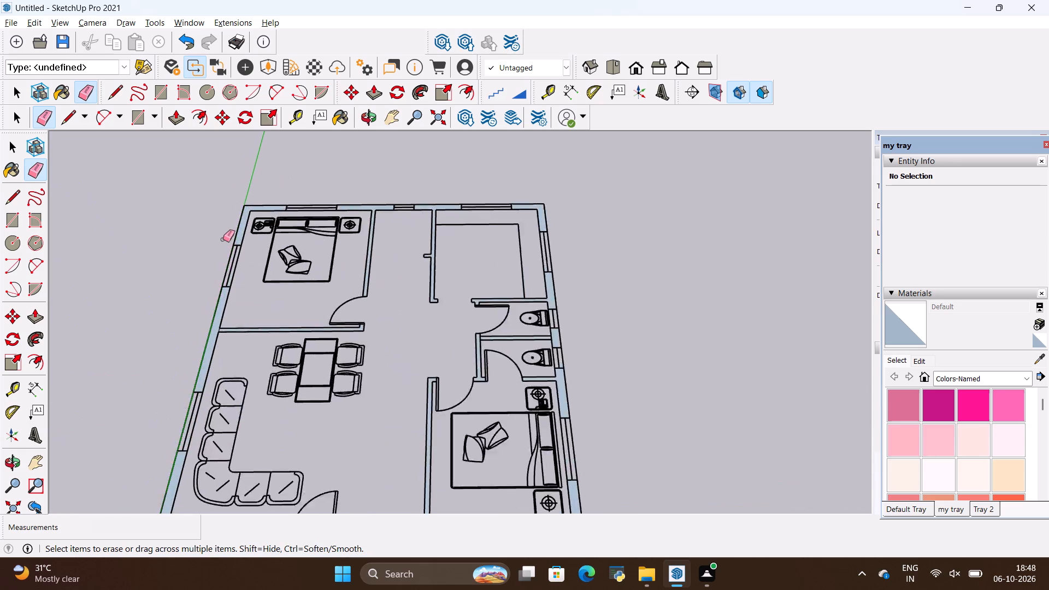
scroll(223, 239, up, 20)
scroll(223, 239, up, 4)
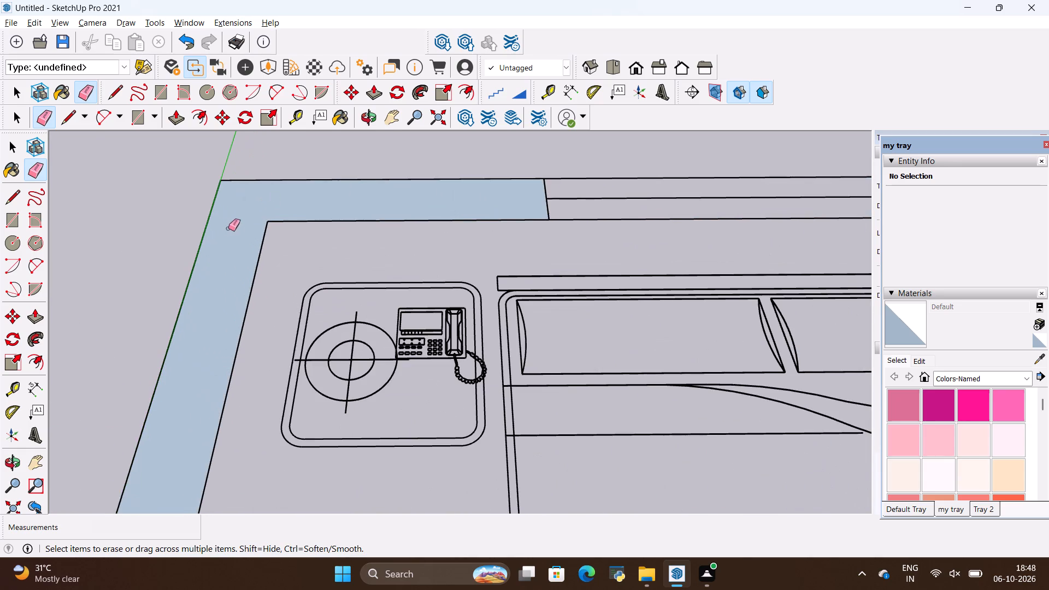
scroll(213, 235, down, 15)
scroll(510, 217, up, 4)
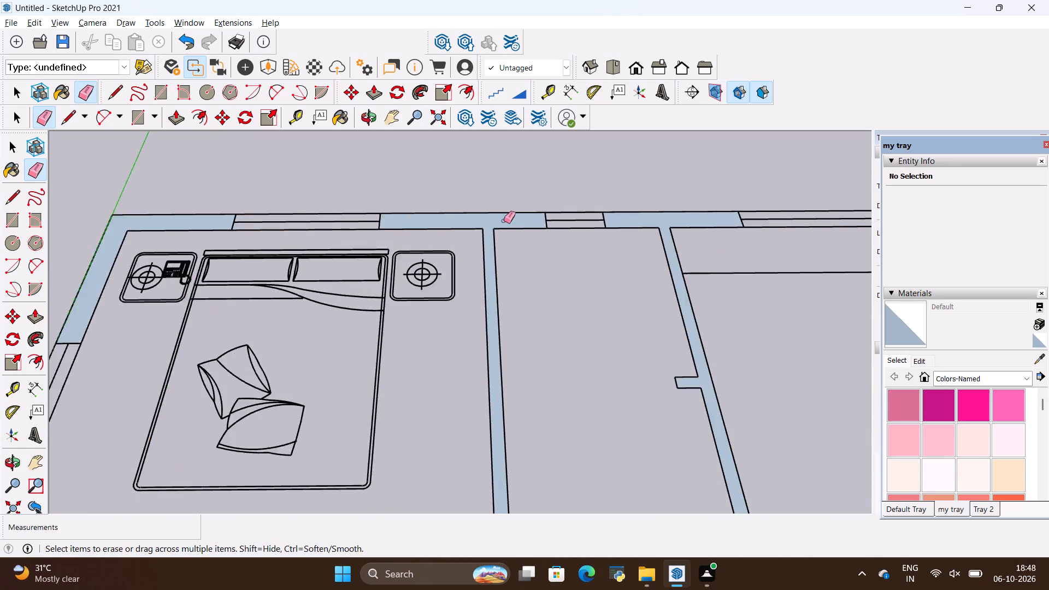
scroll(504, 221, up, 12)
scroll(357, 254, down, 14)
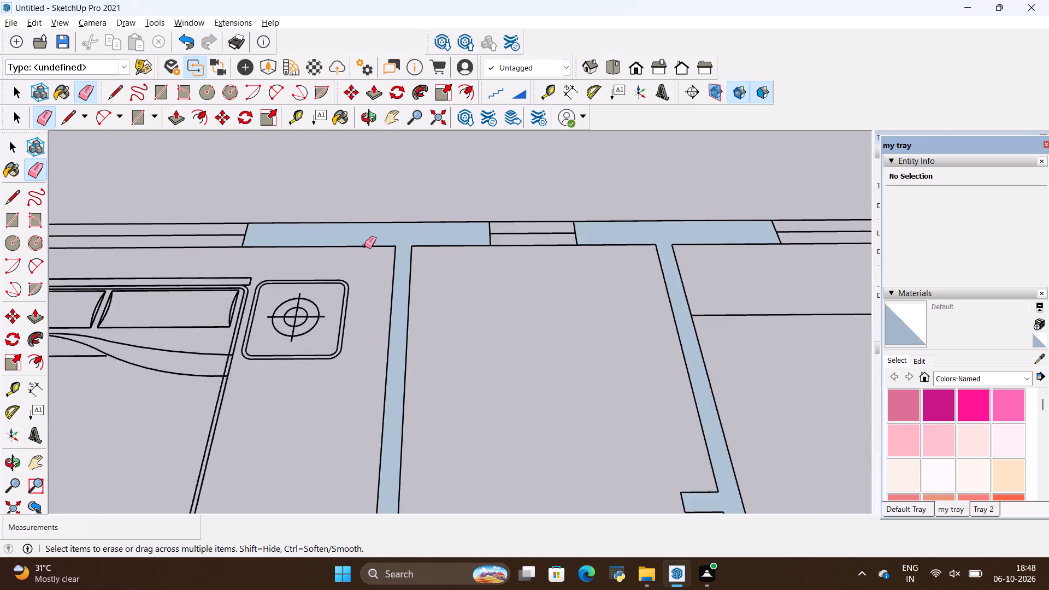
scroll(364, 246, down, 20)
scroll(394, 231, down, 3)
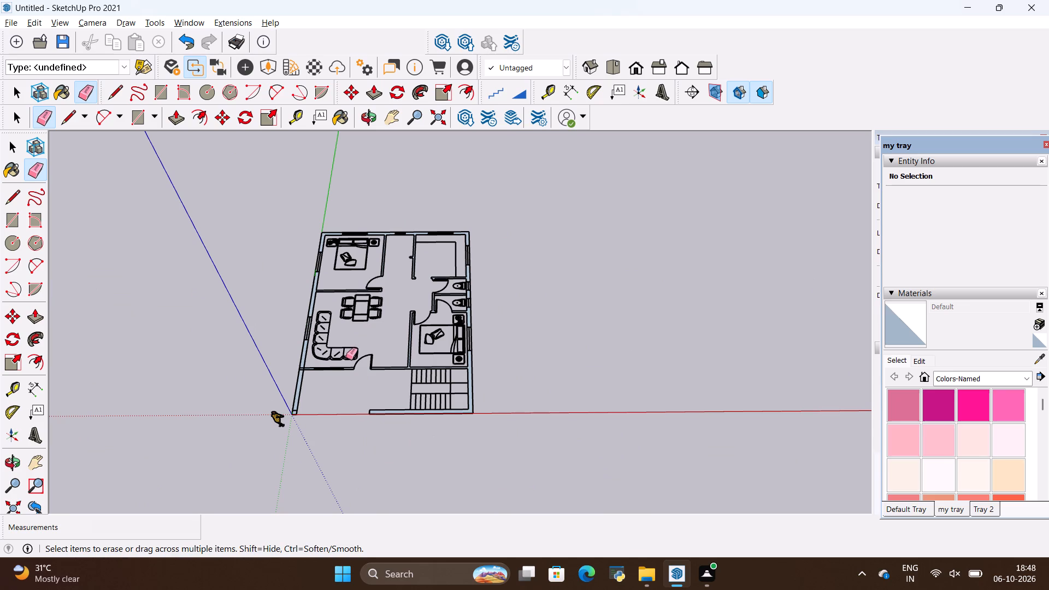
Switch from the Eraser to the Select tool and review the whole traced plan from several angles.
key(space)
click(293, 338)
scroll(331, 409, up, 8)
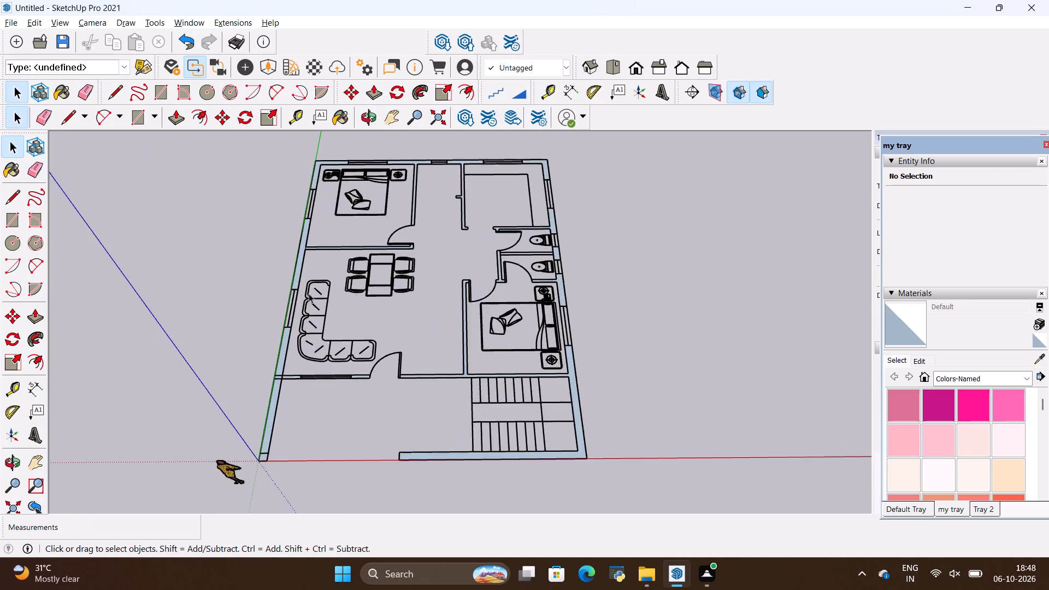
scroll(309, 293, up, 3)
scroll(290, 302, down, 10)
middle_drag(302, 428, 550, 300)
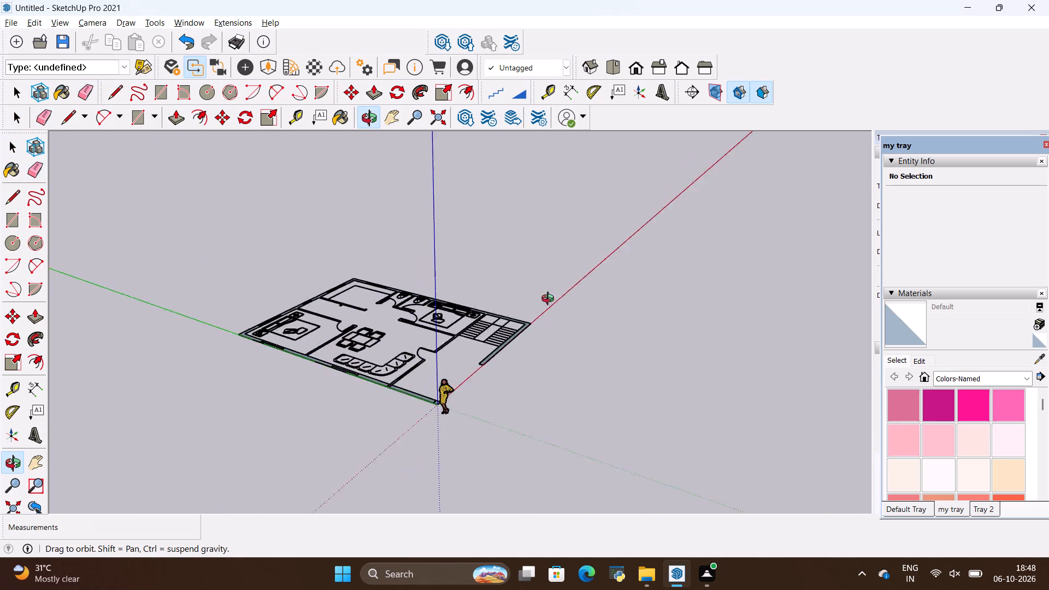
middle_drag(550, 300, 288, 411)
scroll(300, 324, up, 1)
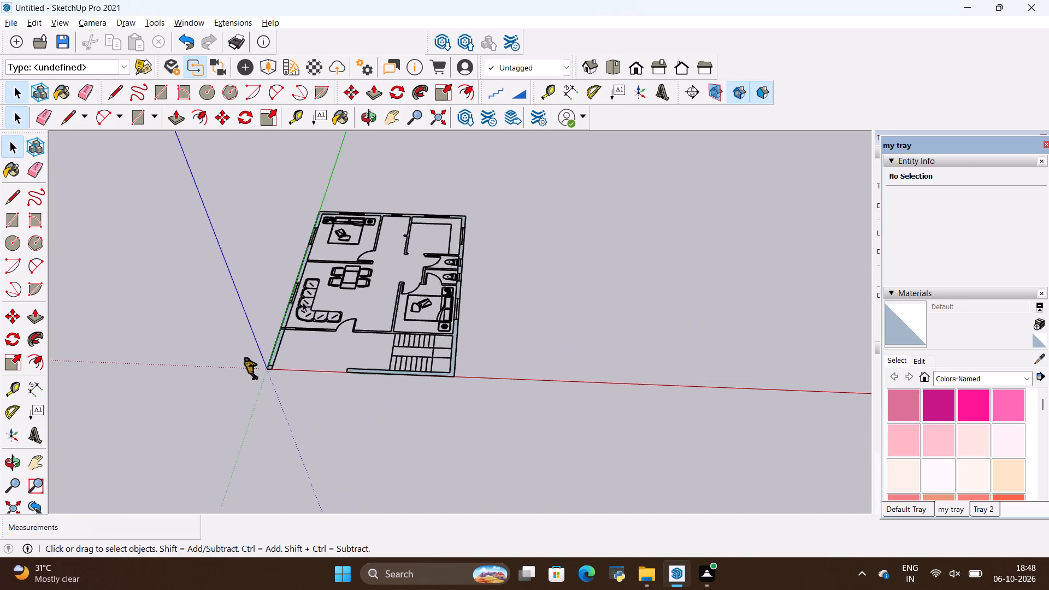
scroll(303, 302, up, 10)
key(space)
click(244, 227)
scroll(355, 324, down, 11)
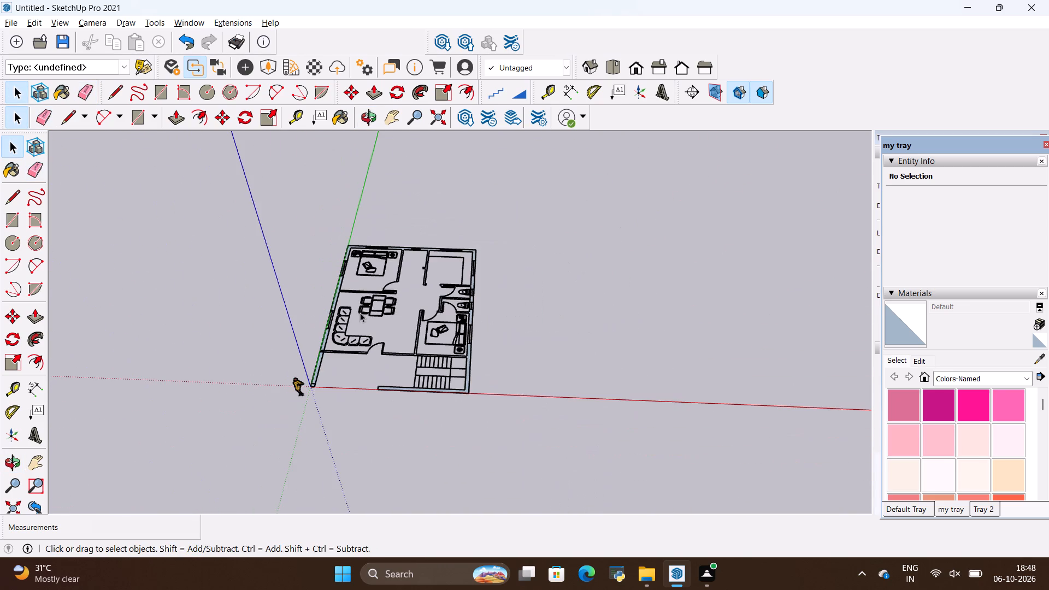
middle_drag(367, 320, 294, 373)
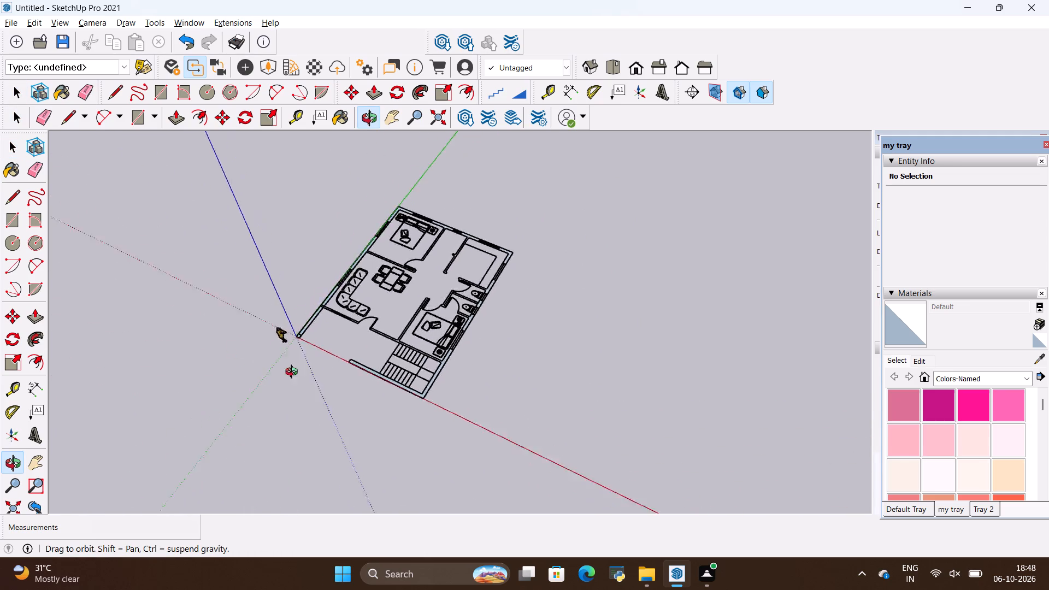
middle_drag(294, 373, 328, 347)
scroll(327, 317, up, 5)
scroll(331, 388, up, 4)
scroll(333, 373, down, 6)
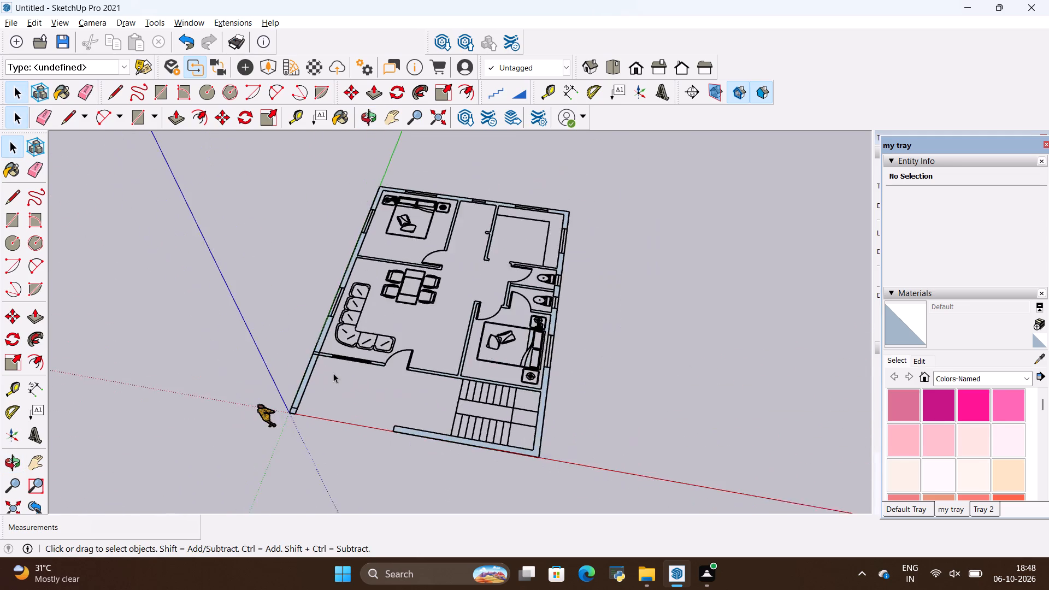
scroll(357, 368, down, 5)
middle_drag(363, 442, 505, 276)
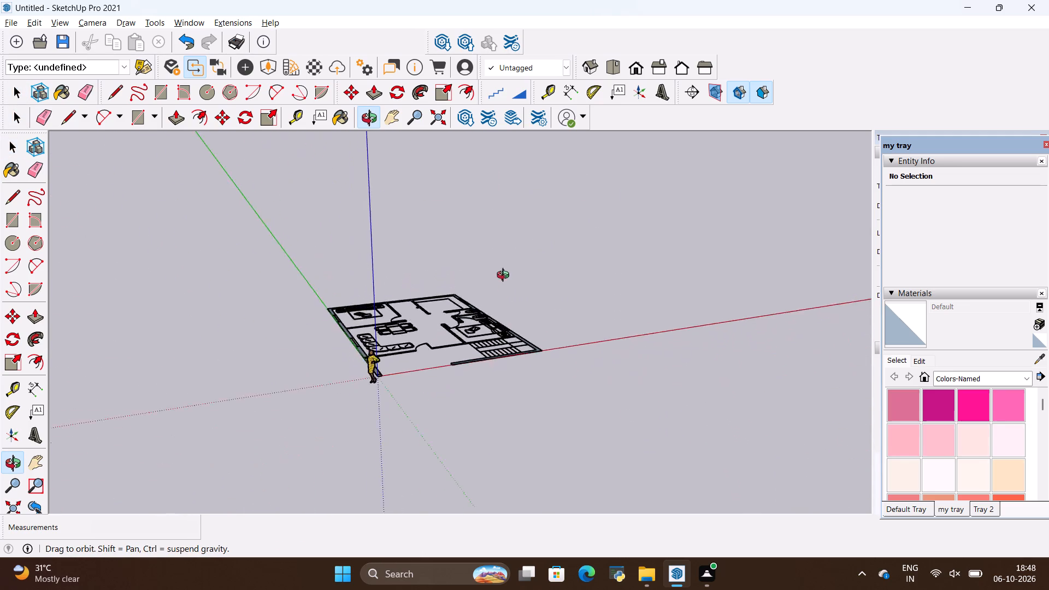
middle_drag(505, 276, 456, 451)
scroll(512, 418, down, 6)
scroll(512, 417, up, 5)
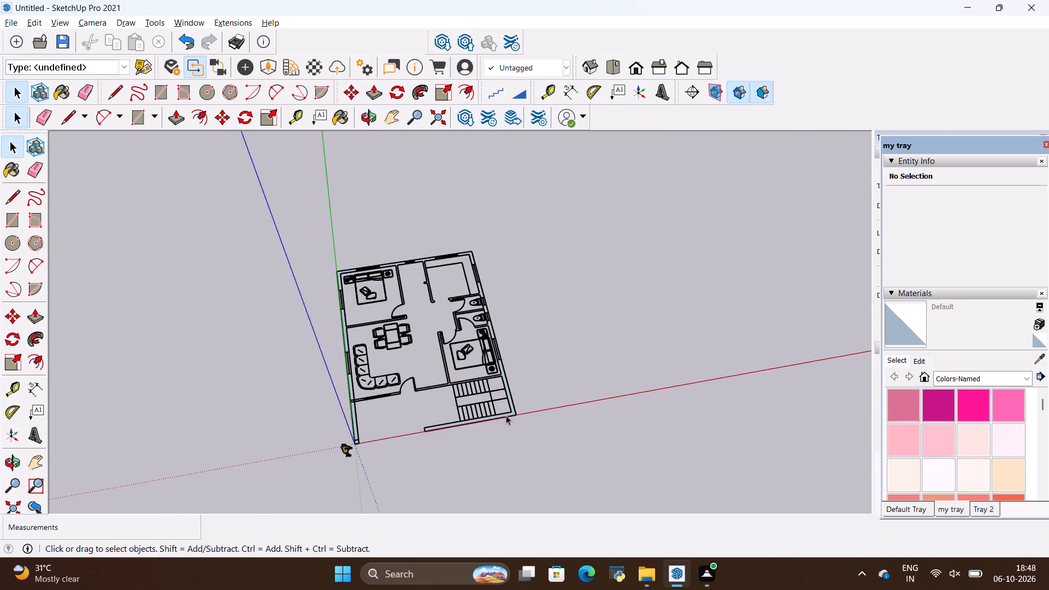
Examine the wall junctions behind the staircase, around the adjoining bedroom and along the side wall beside the two bathrooms.
scroll(506, 415, up, 12)
scroll(330, 338, up, 8)
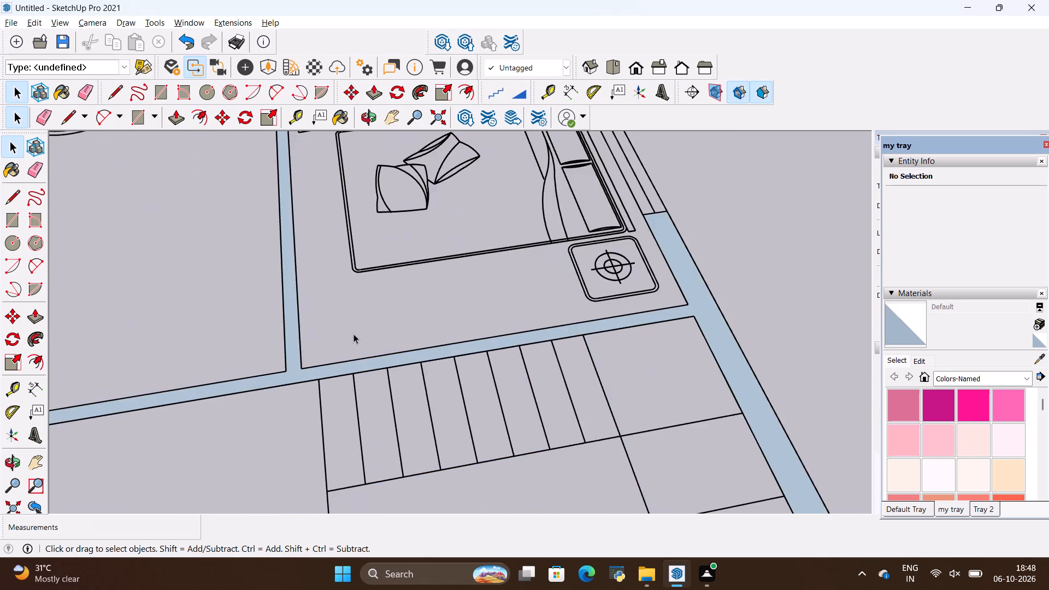
scroll(353, 334, down, 15)
scroll(465, 347, up, 13)
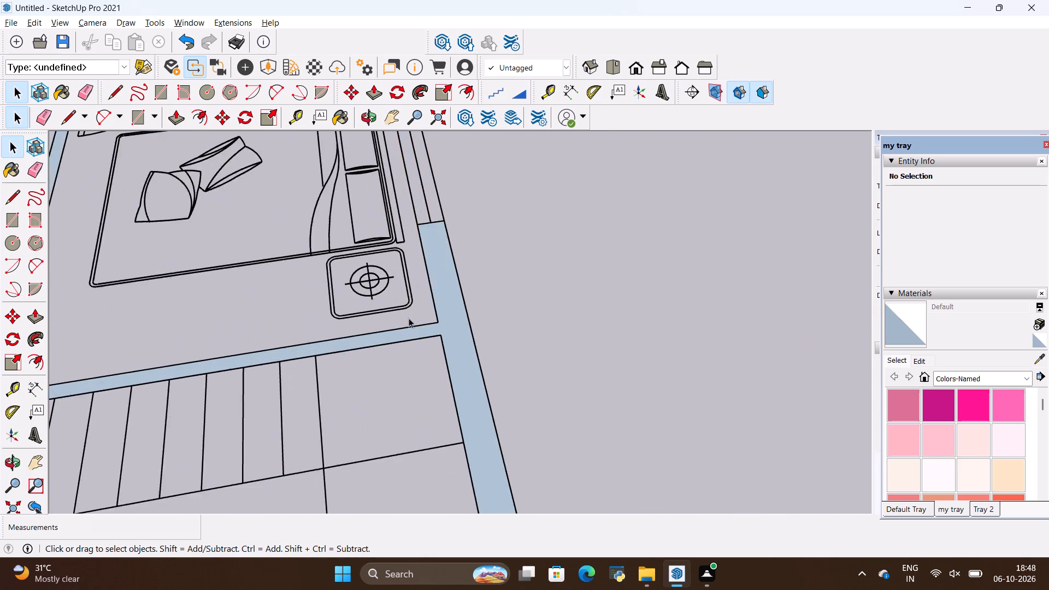
scroll(409, 318, up, 6)
scroll(457, 320, up, 4)
scroll(453, 320, down, 3)
scroll(453, 320, up, 1)
scroll(453, 320, down, 16)
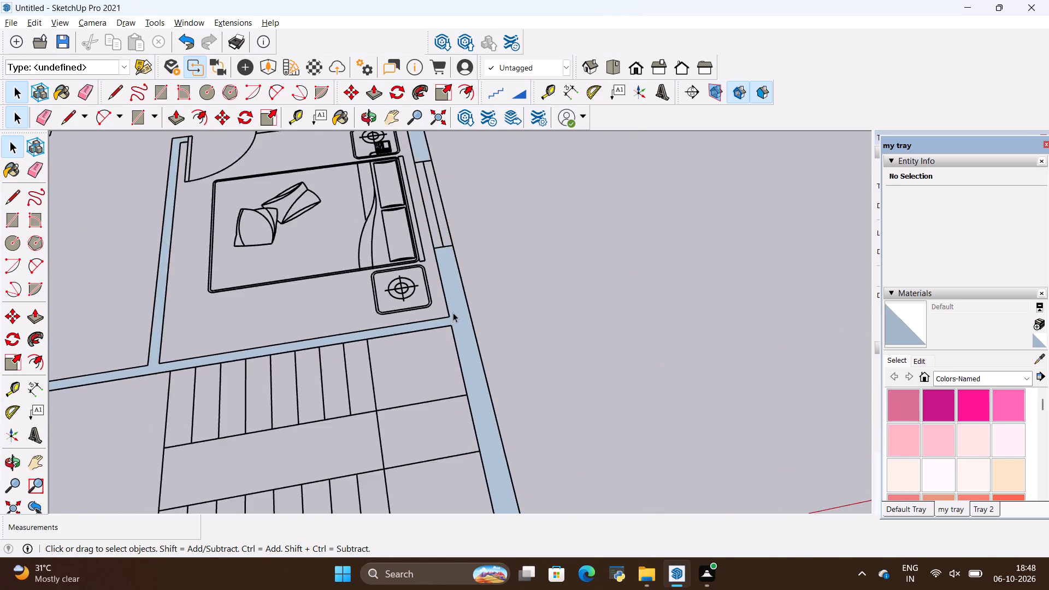
scroll(453, 312, down, 10)
scroll(463, 227, up, 4)
scroll(421, 200, up, 9)
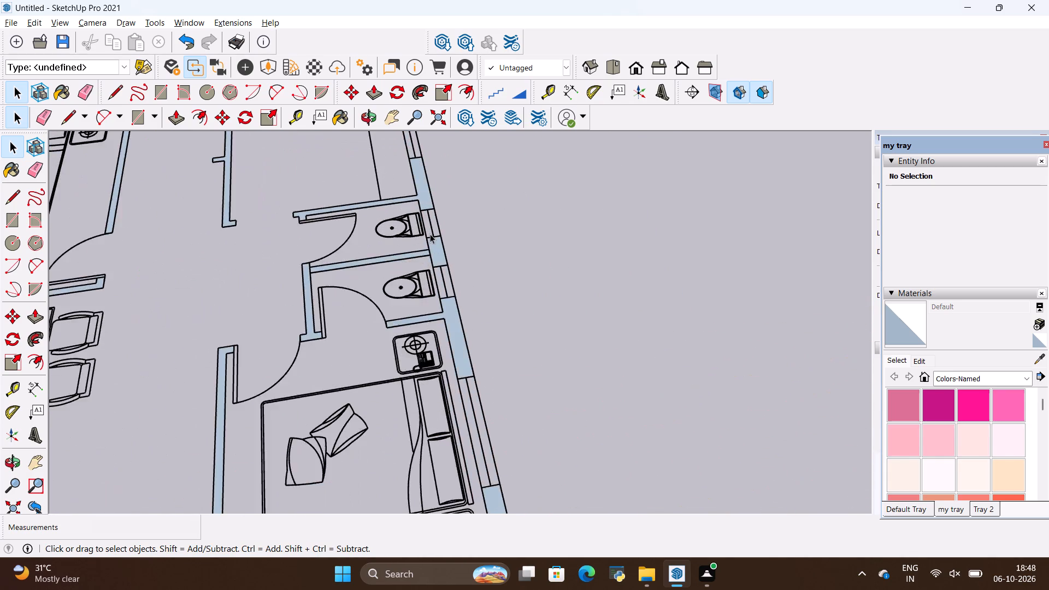
scroll(430, 234, up, 20)
scroll(430, 234, up, 4)
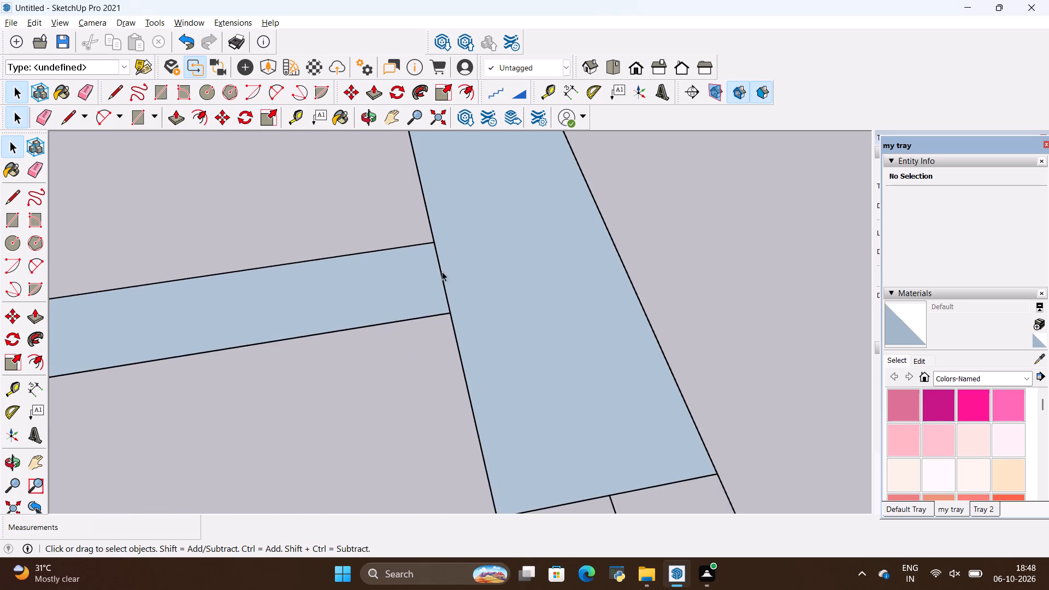
scroll(453, 261, down, 20)
scroll(453, 261, down, 13)
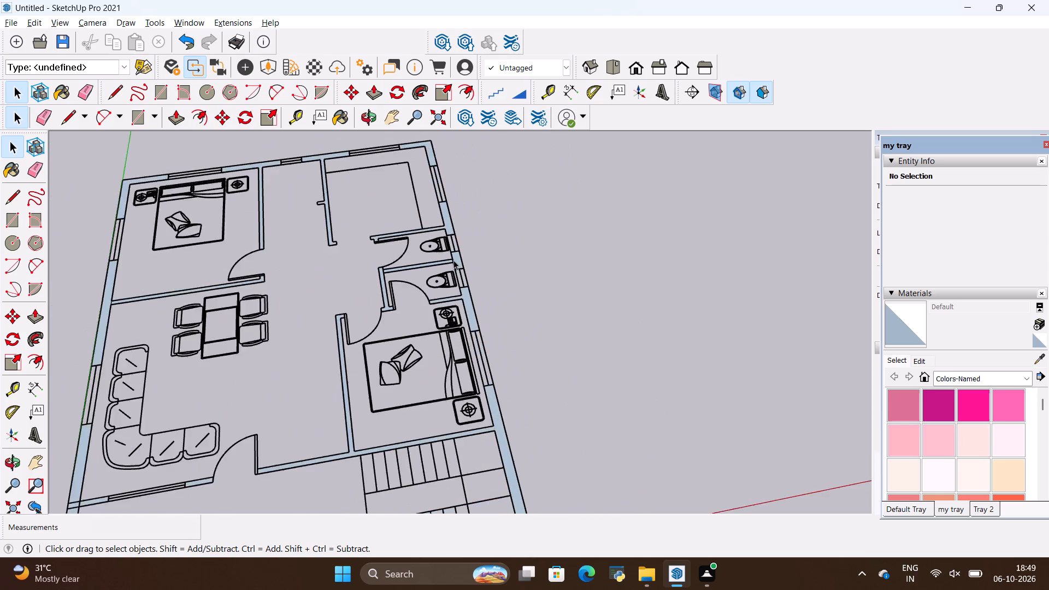
scroll(454, 259, down, 5)
Examine the kitchen's outer corner and the junctions of the interior partitions with the rear wall.
scroll(455, 200, up, 12)
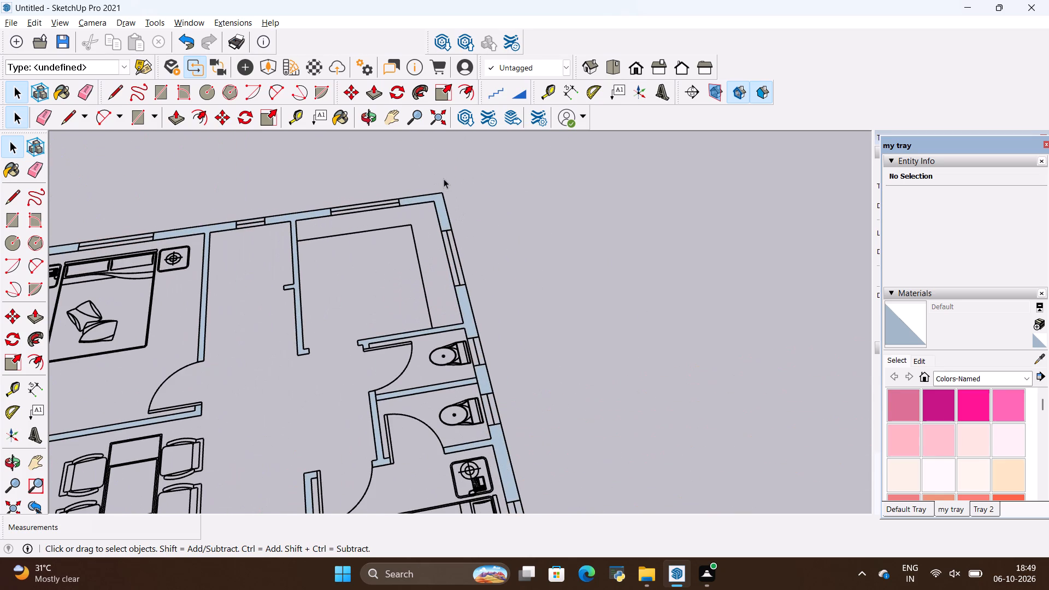
scroll(441, 181, up, 11)
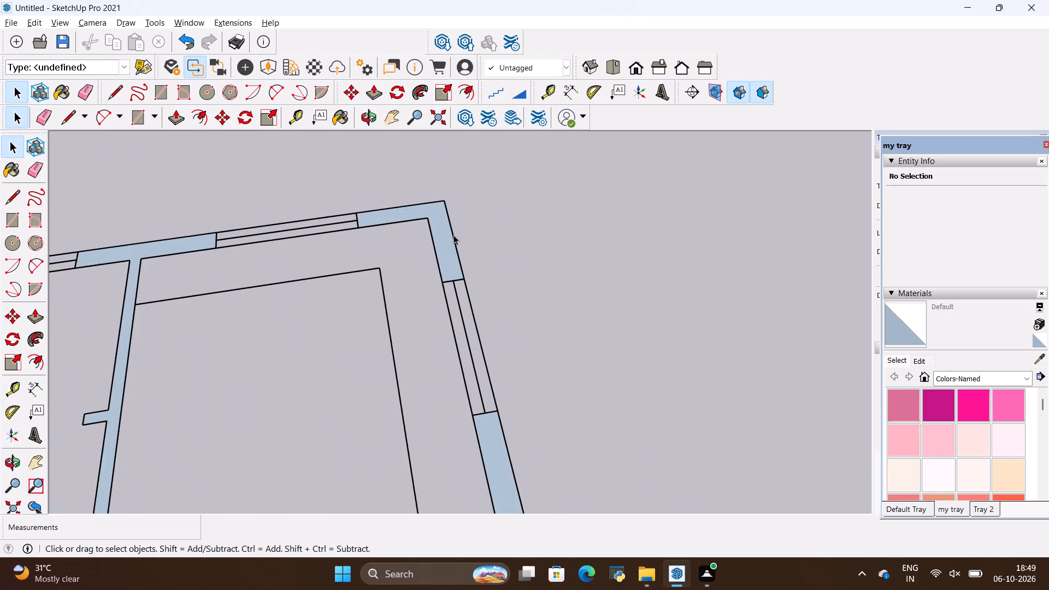
scroll(453, 235, up, 1)
scroll(467, 242, down, 4)
scroll(577, 227, down, 4)
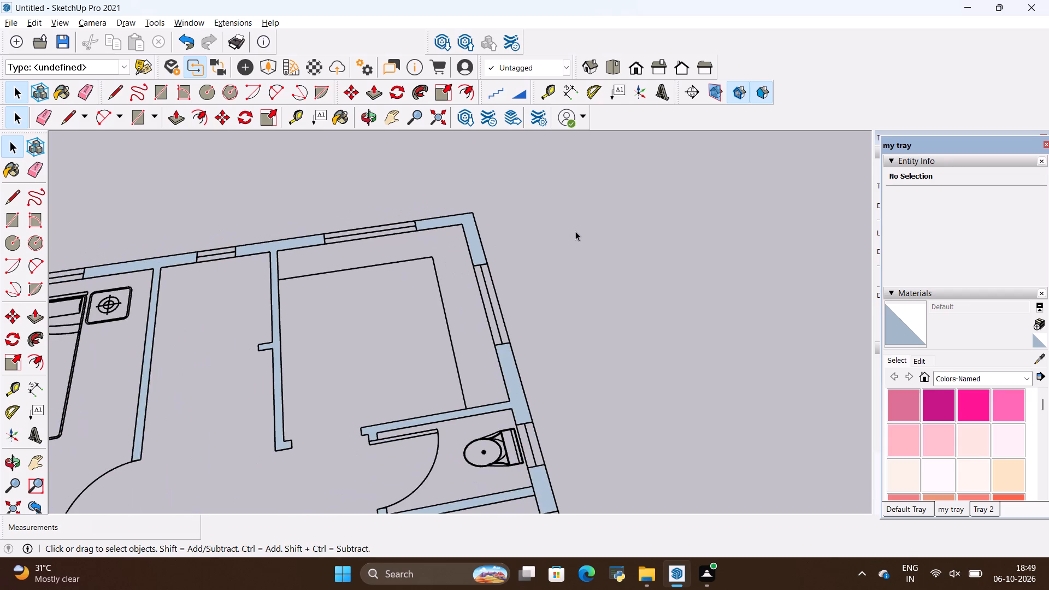
scroll(435, 214, up, 2)
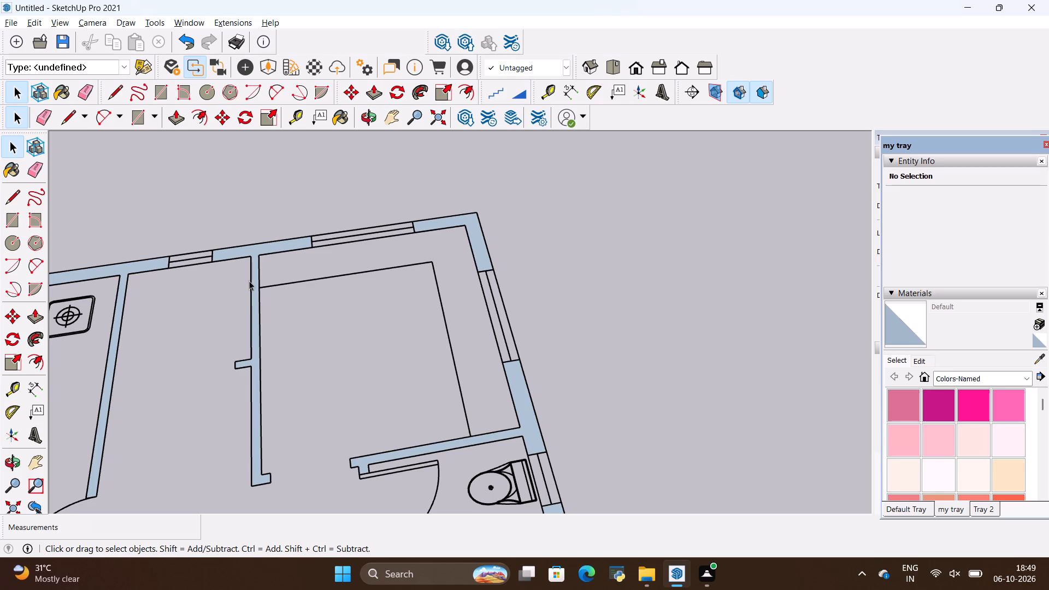
scroll(255, 255, up, 7)
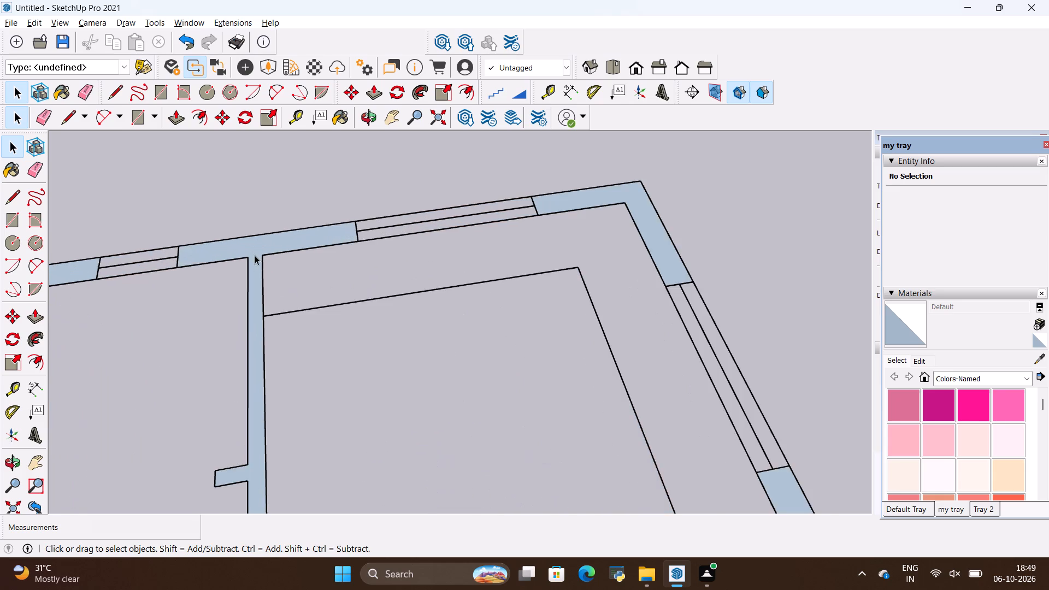
scroll(376, 333, down, 9)
middle_drag(715, 343, 694, 345)
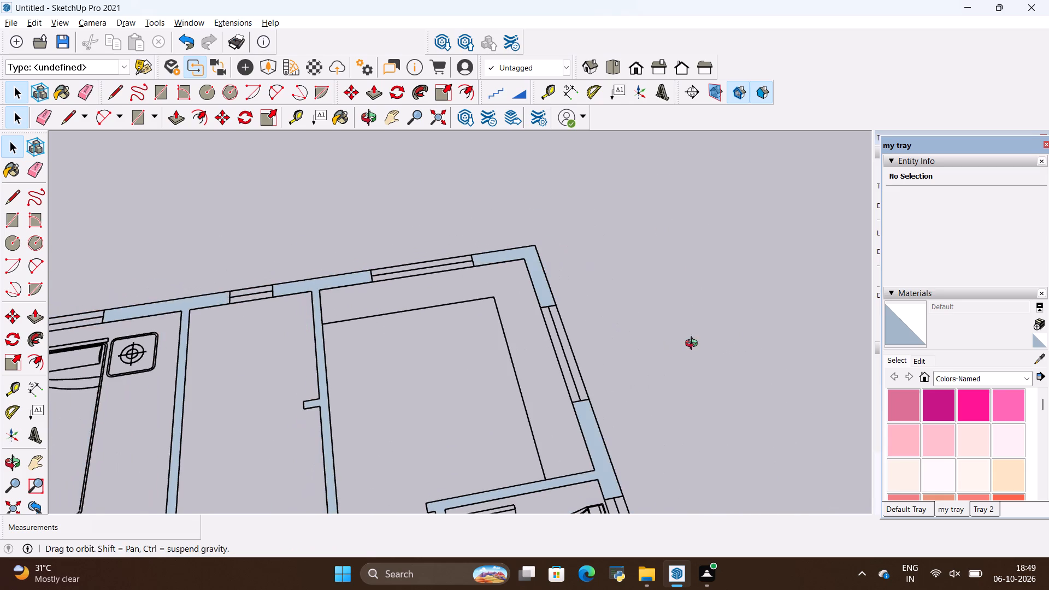
middle_drag(694, 345, 661, 345)
scroll(637, 312, up, 4)
scroll(621, 303, down, 5)
scroll(664, 286, down, 11)
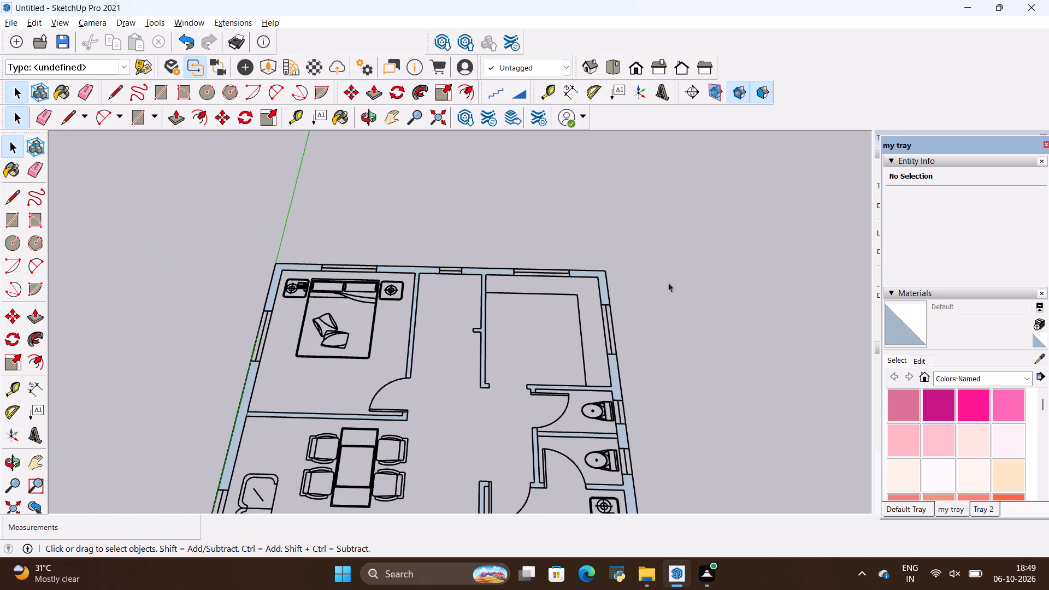
Push/Pull the rear bedroom's L-shaped outer corner wall up to a height of 10'.
scroll(280, 240, up, 12)
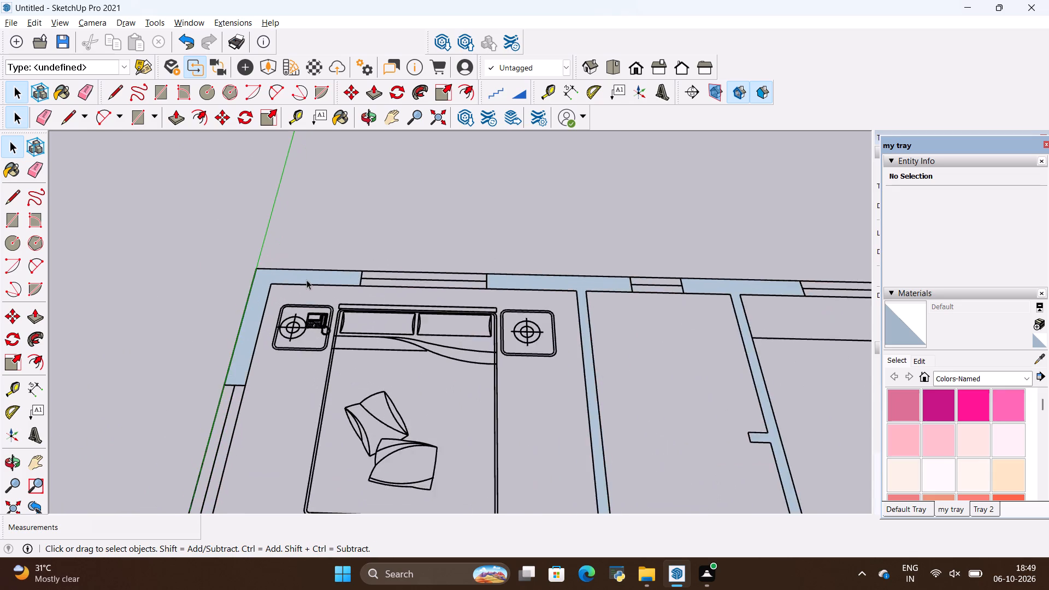
scroll(307, 280, up, 5)
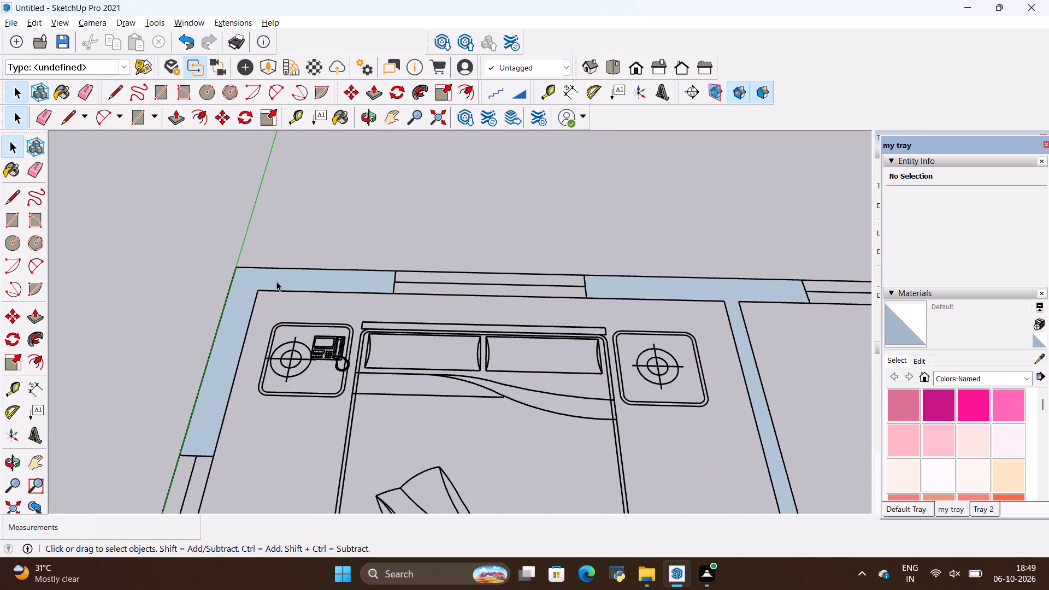
key(p)
click(291, 276)
scroll(274, 238, down, 2)
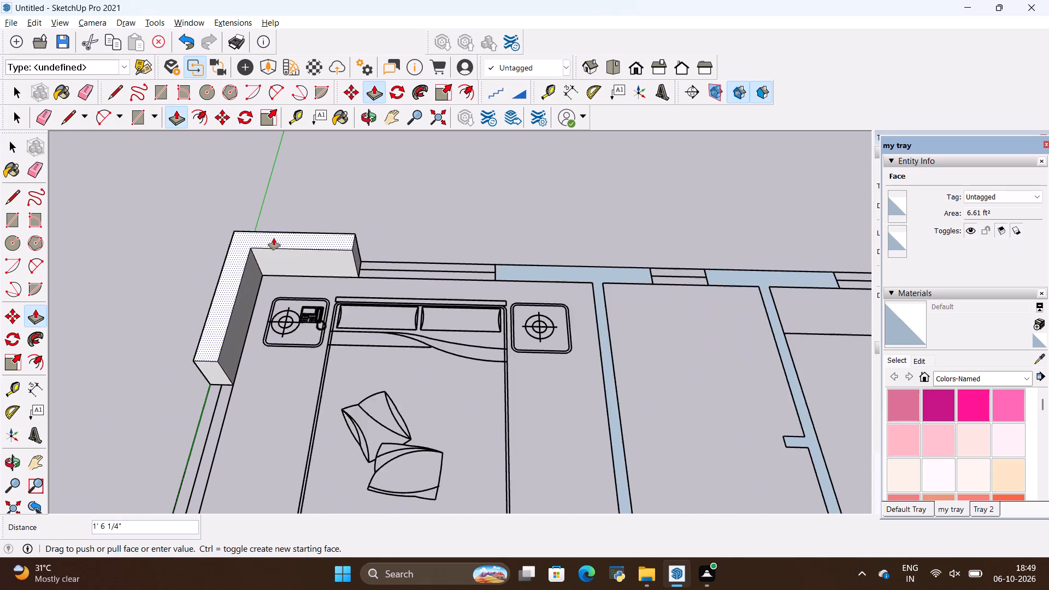
scroll(274, 238, down, 19)
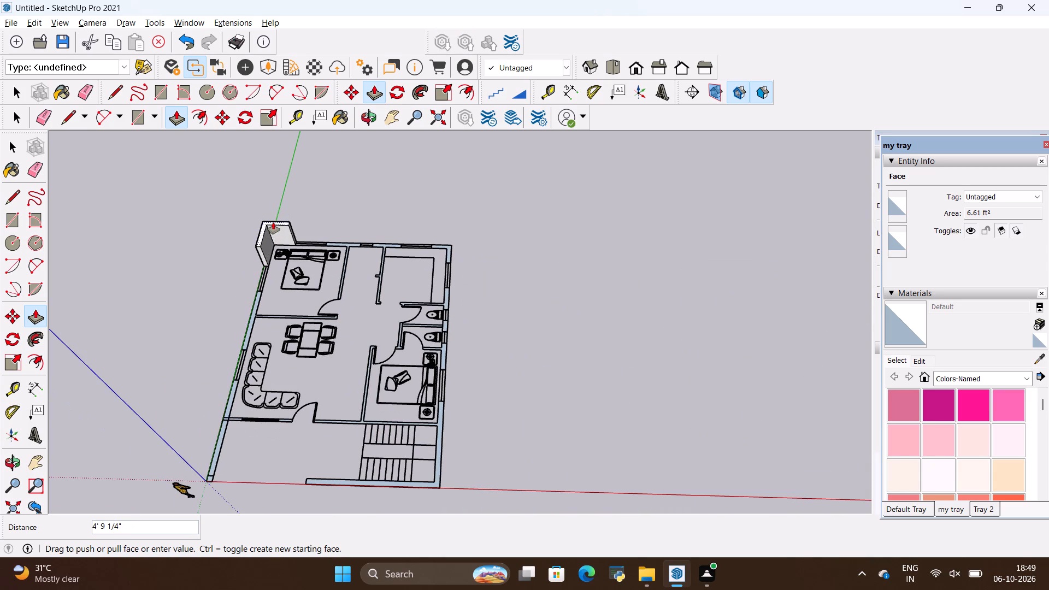
key(BackSpace)
text(10')
key(Return)
Raise the two rear wall pieces with their attached kitchen and rear bedroom partitions by the same 10'.
scroll(310, 225, up, 5)
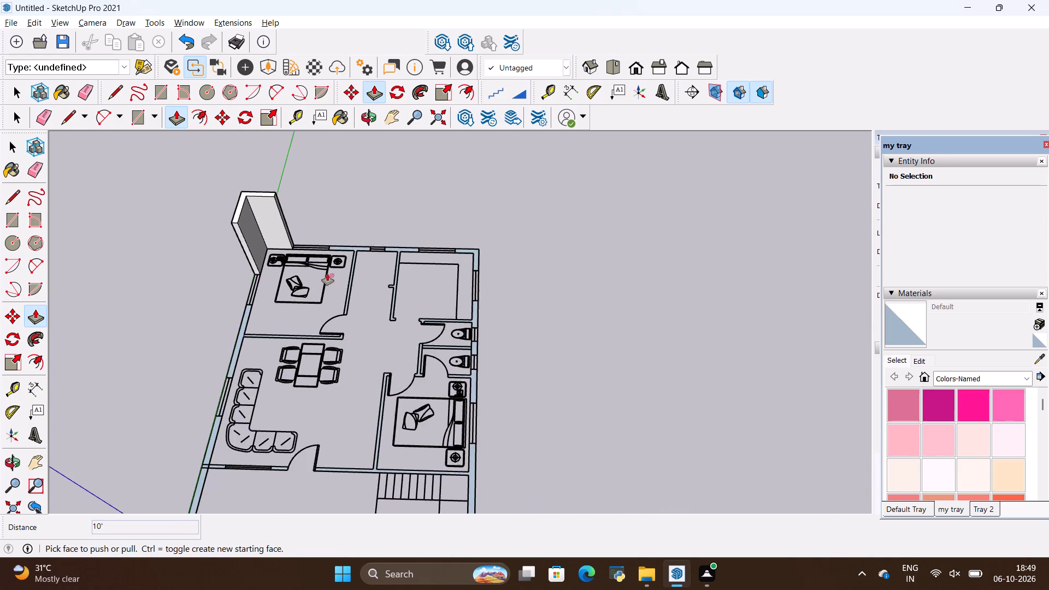
scroll(327, 274, up, 2)
scroll(423, 251, up, 11)
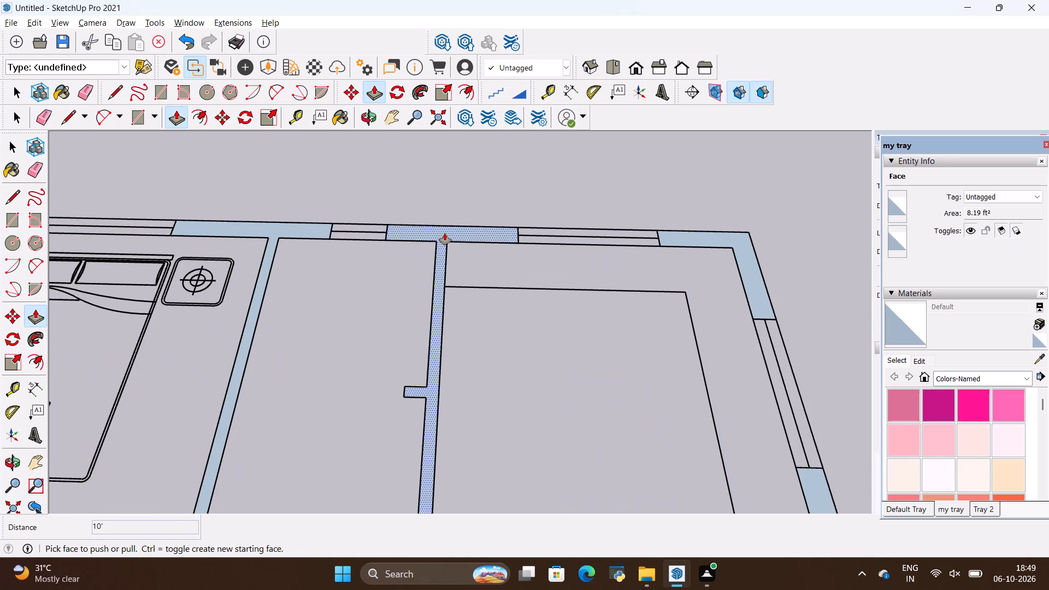
double_click(445, 233)
scroll(334, 246, up, 3)
double_click(286, 228)
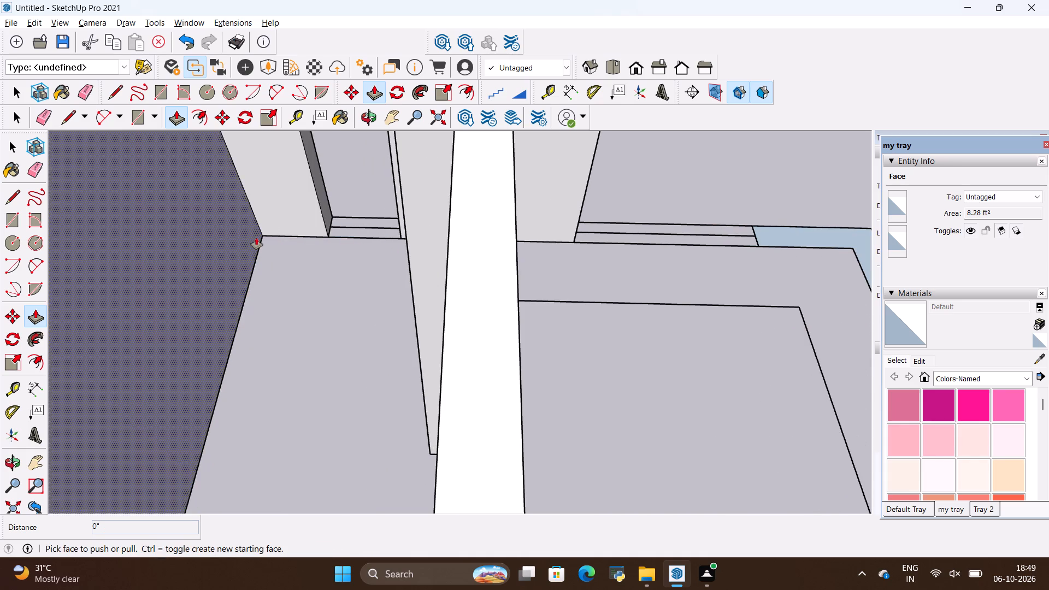
Raise the kitchen's outer corner wall and the side wall piece joined to the kitchen-bathroom partition by 10'.
scroll(256, 238, down, 11)
scroll(557, 226, up, 3)
scroll(499, 239, up, 5)
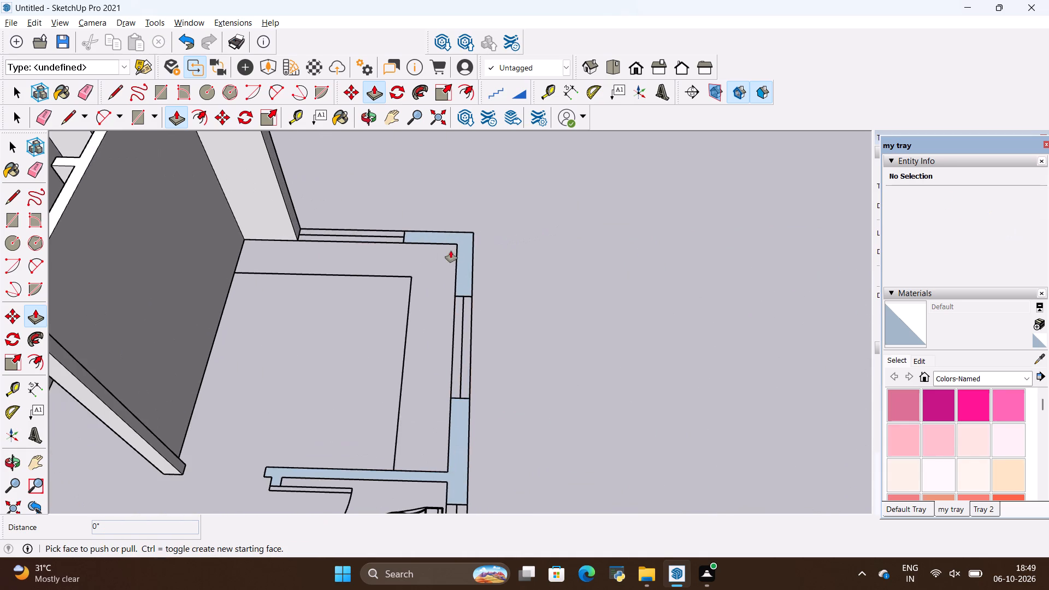
scroll(459, 243, up, 5)
double_click(463, 237)
scroll(494, 225, down, 4)
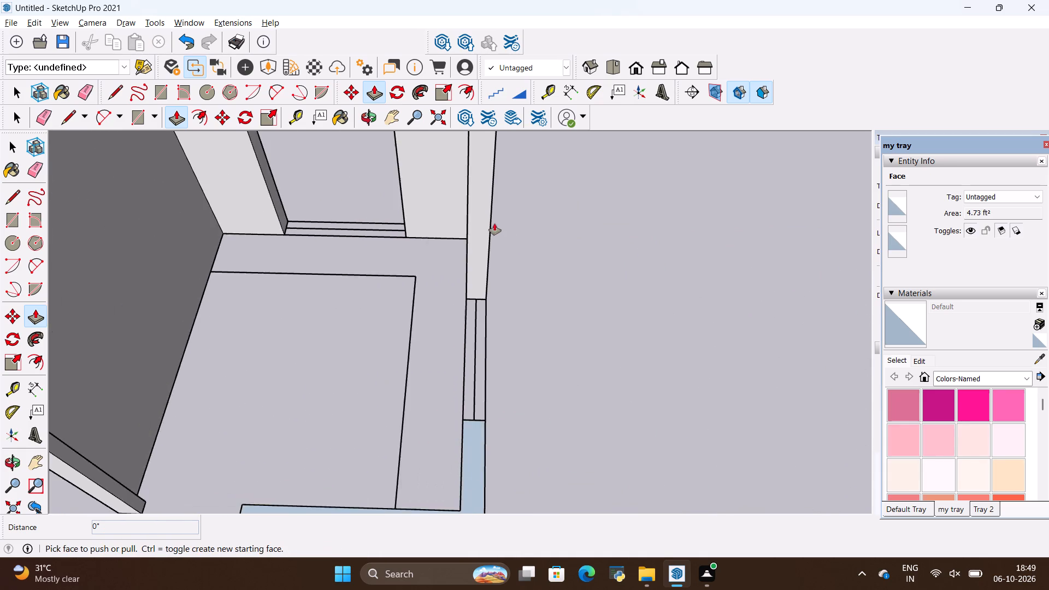
scroll(494, 223, down, 7)
scroll(478, 418, up, 7)
double_click(482, 405)
Raise the side wall piece between the two bathroom windows and the partition walls dividing the bathrooms by 10'.
scroll(540, 365, down, 16)
scroll(550, 423, up, 8)
double_click(526, 421)
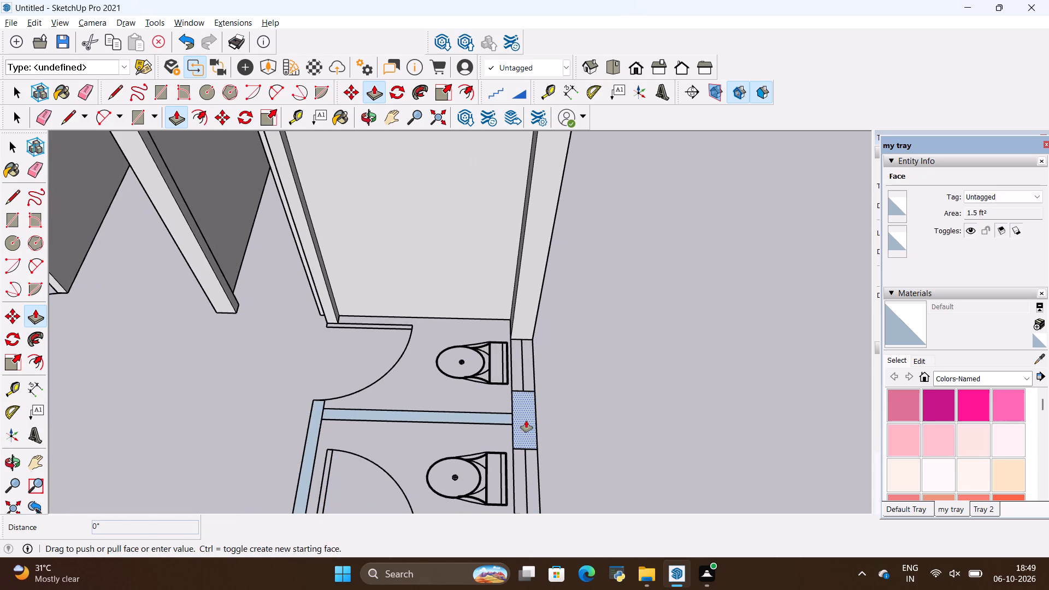
scroll(474, 425, up, 9)
double_click(484, 414)
scroll(485, 412, down, 3)
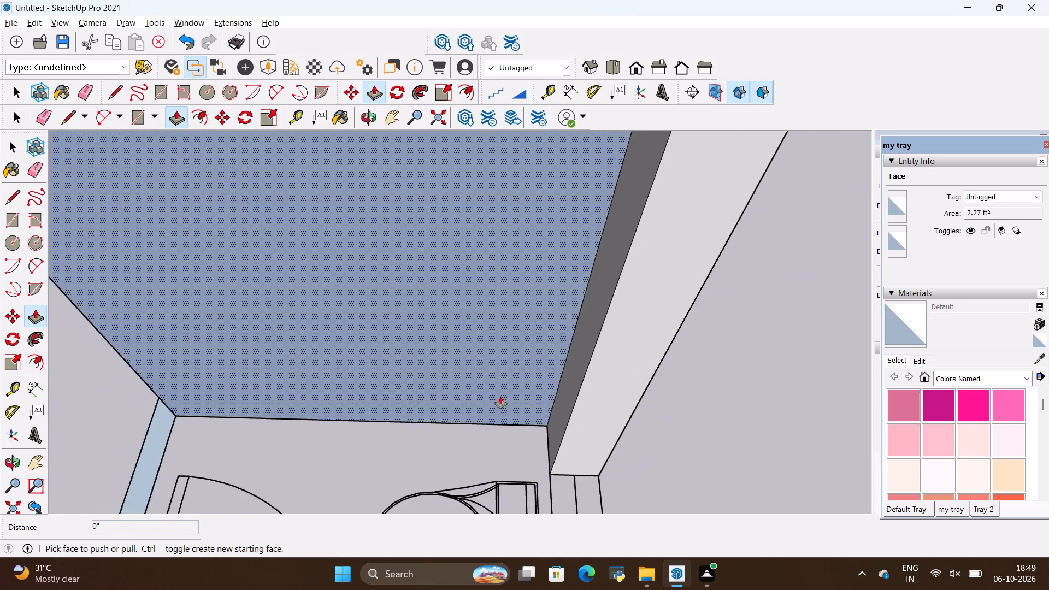
scroll(500, 397, down, 7)
scroll(314, 365, up, 6)
double_click(331, 408)
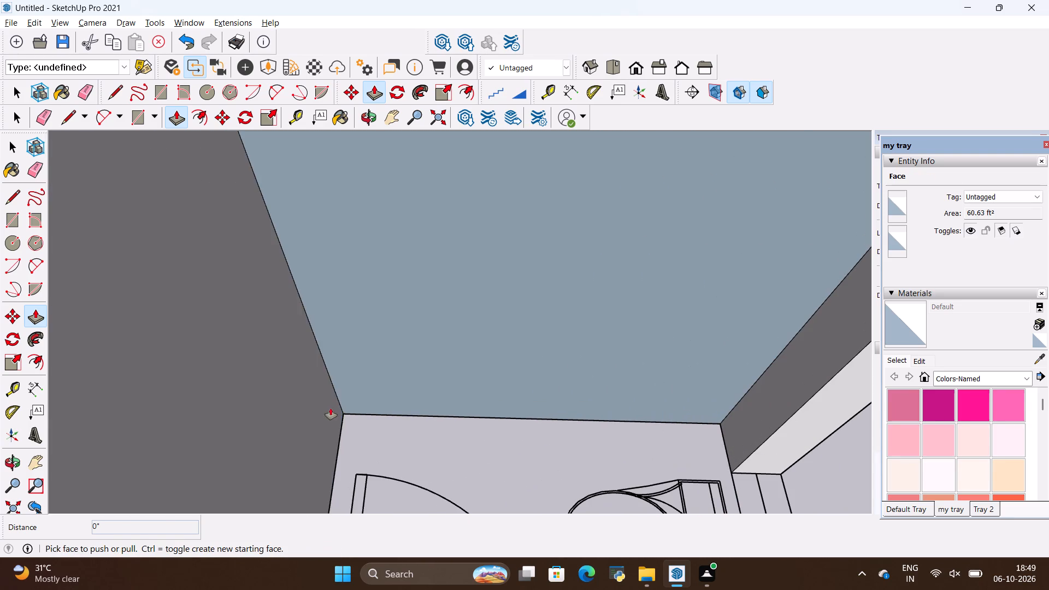
Raise the side wall piece between the bathroom and bedroom windows, with its short bathroom wall, by 10'.
scroll(470, 395, down, 11)
middle_drag(404, 457, 753, 461)
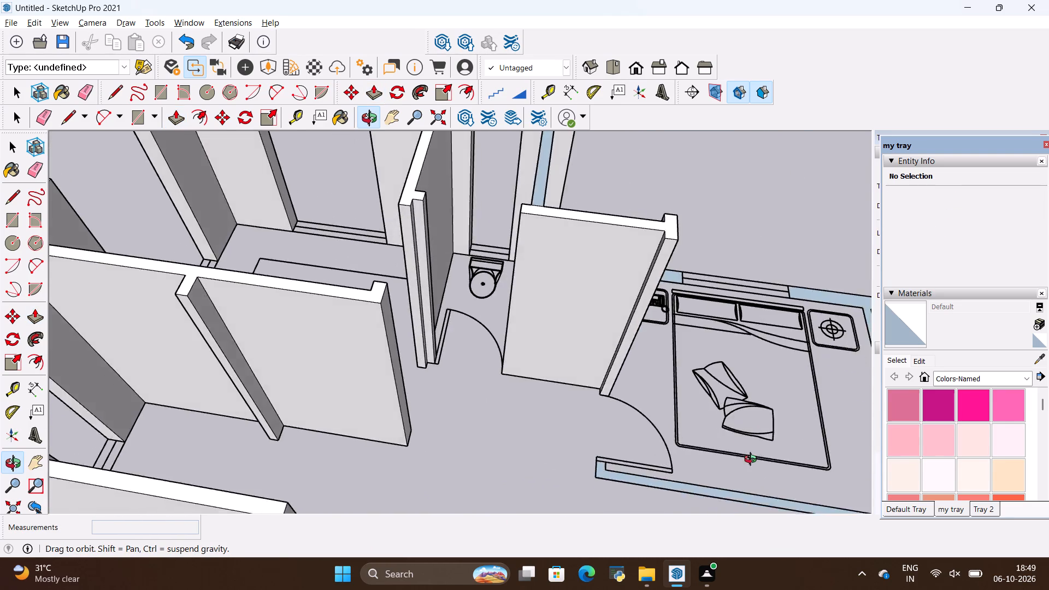
middle_drag(753, 461, 398, 401)
scroll(404, 393, down, 11)
scroll(547, 443, up, 7)
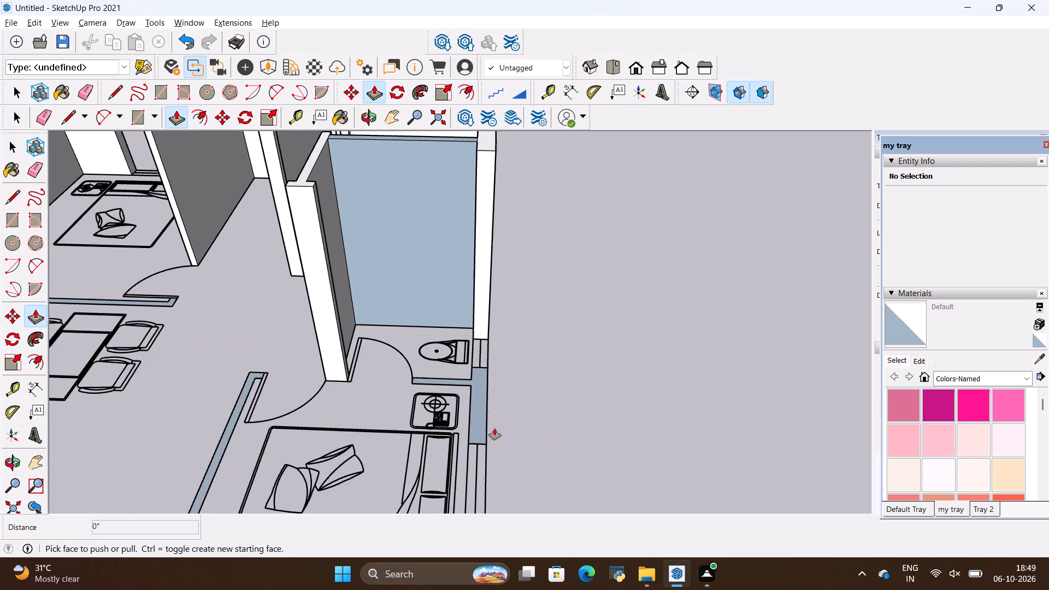
scroll(494, 428, up, 5)
double_click(478, 402)
Raise the connected front bedroom and staircase walls, and the wall between the dining area and rear bedroom, by 10'.
scroll(568, 400, down, 5)
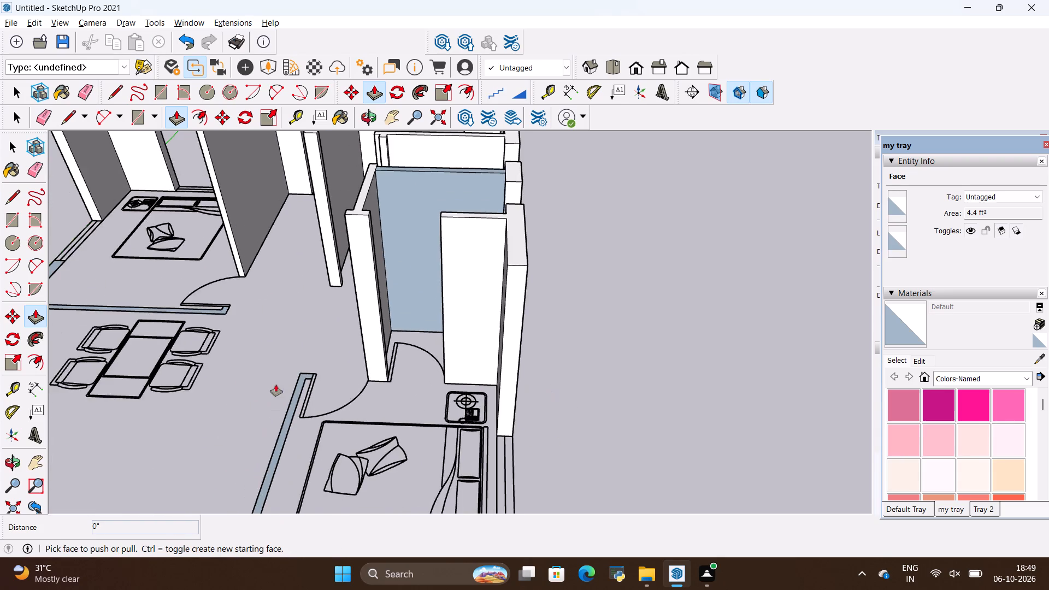
scroll(208, 414, up, 11)
double_click(319, 392)
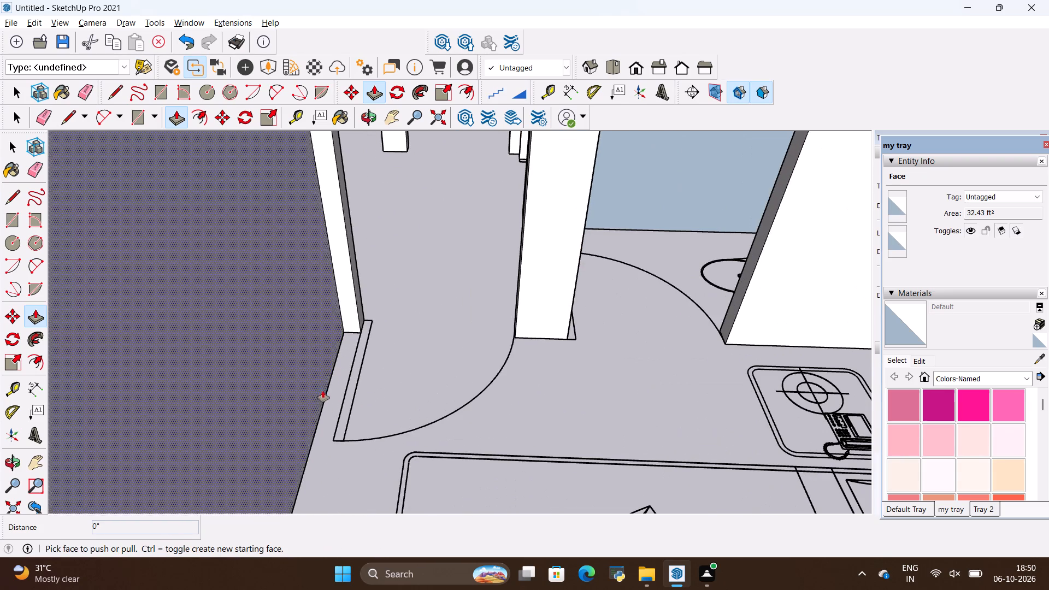
scroll(525, 381, down, 14)
scroll(375, 299, up, 12)
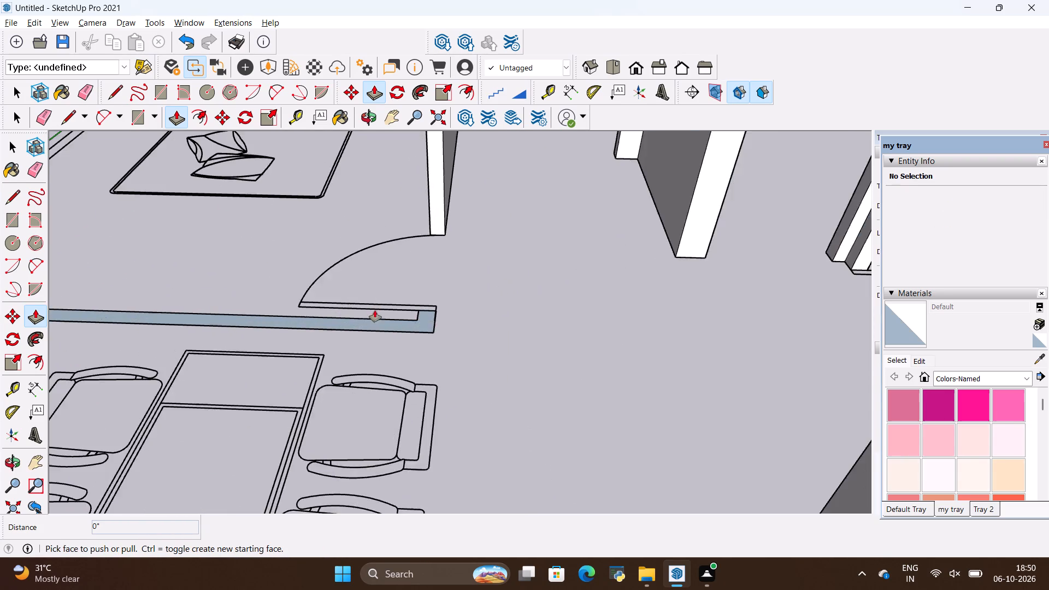
scroll(375, 310, up, 4)
double_click(397, 329)
Raise the side wall piece between the rear bedroom and living room windows, along the green axis, by 10'.
scroll(502, 367, down, 12)
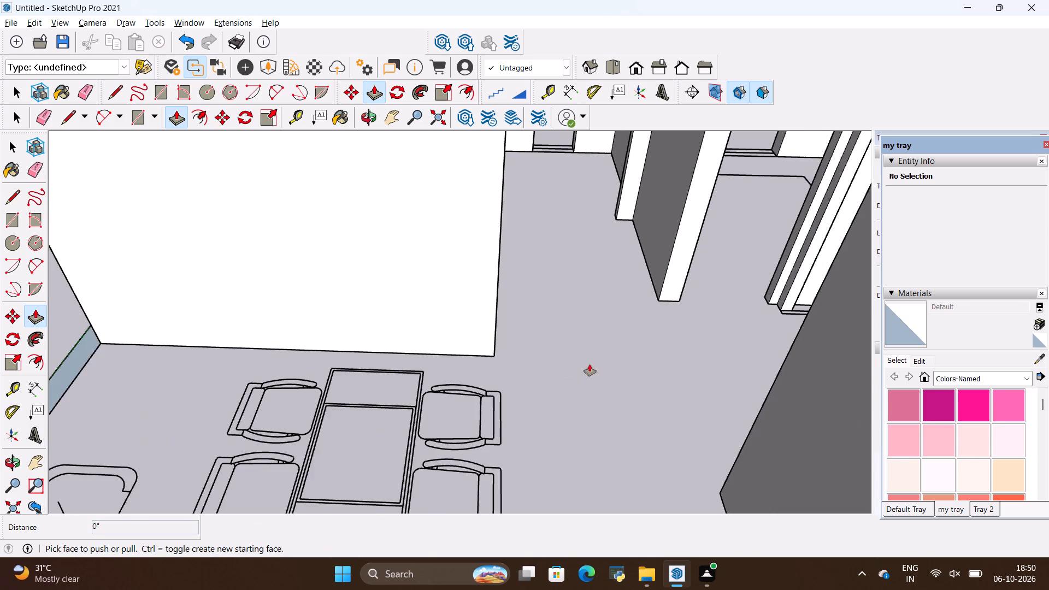
scroll(590, 364, down, 4)
middle_drag(334, 365, 457, 344)
scroll(308, 382, up, 4)
double_click(326, 387)
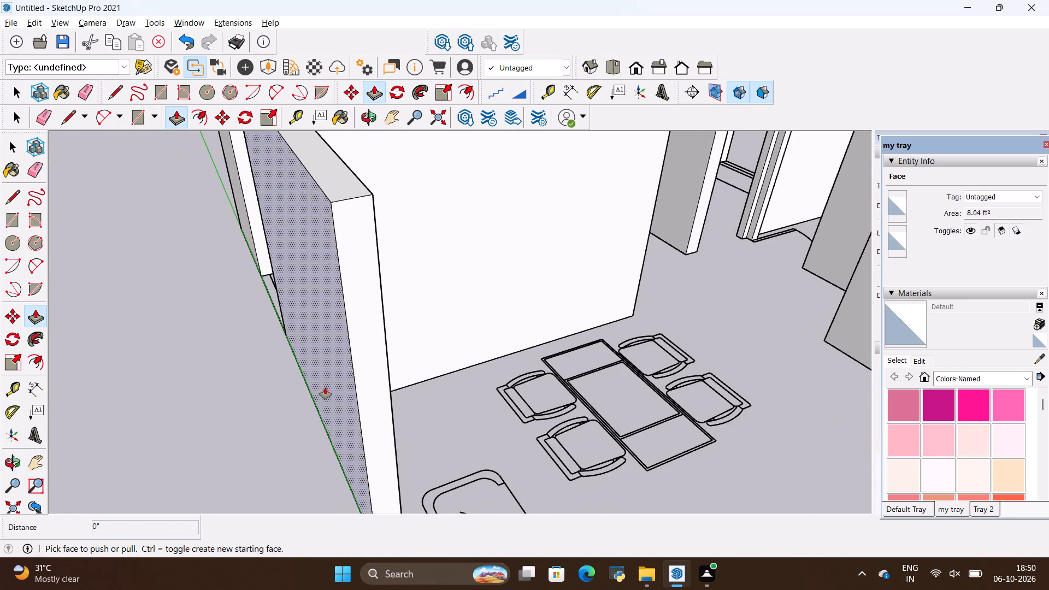
Raise the side wall piece running from the living room window to the front corner near the origin by 10'.
scroll(325, 386, down, 4)
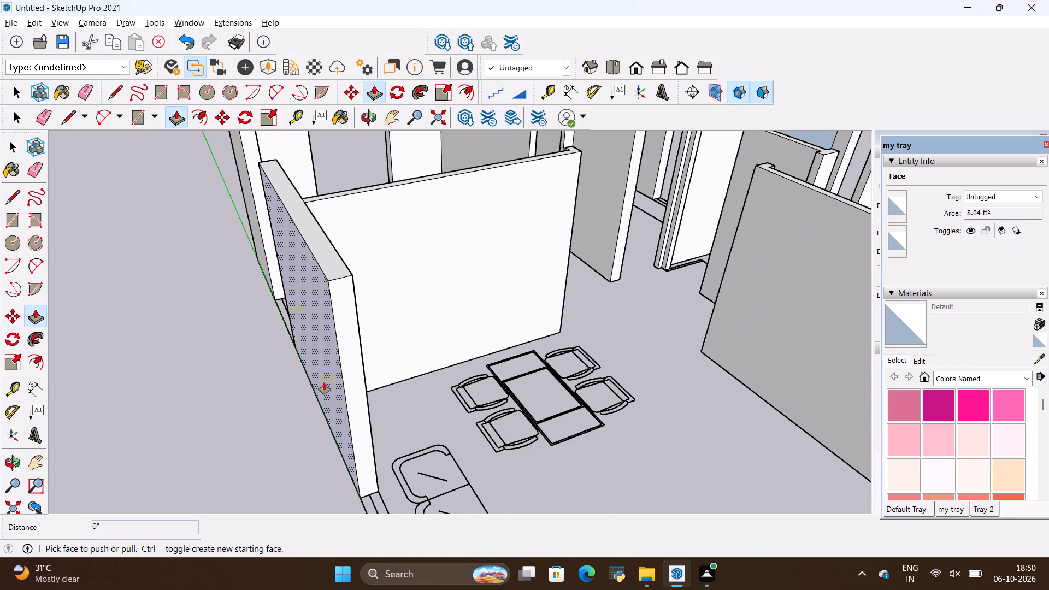
scroll(328, 375, down, 16)
scroll(306, 420, up, 8)
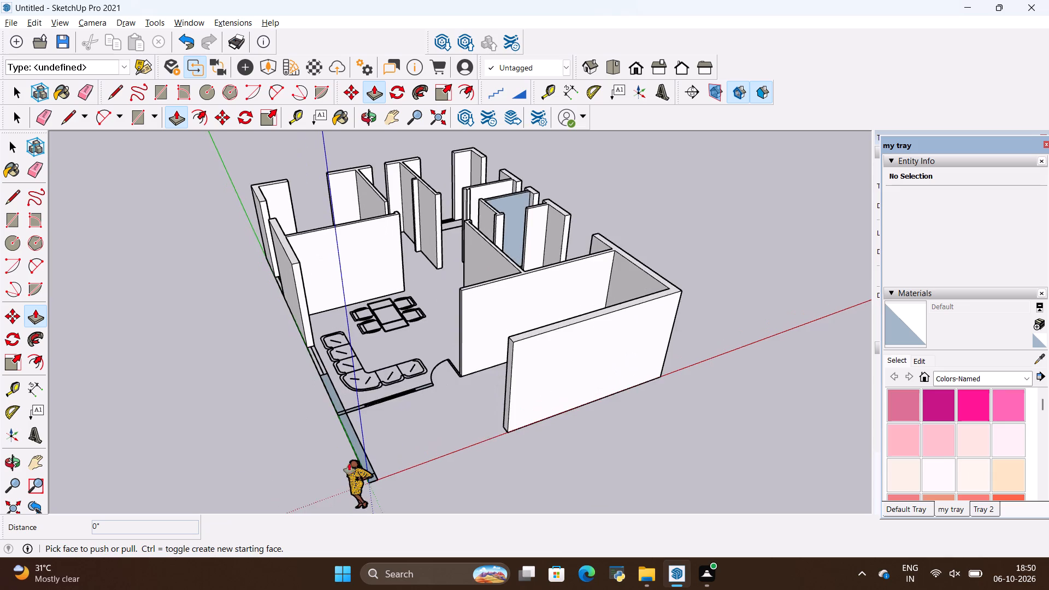
scroll(349, 463, up, 10)
double_click(355, 426)
scroll(338, 397, up, 4)
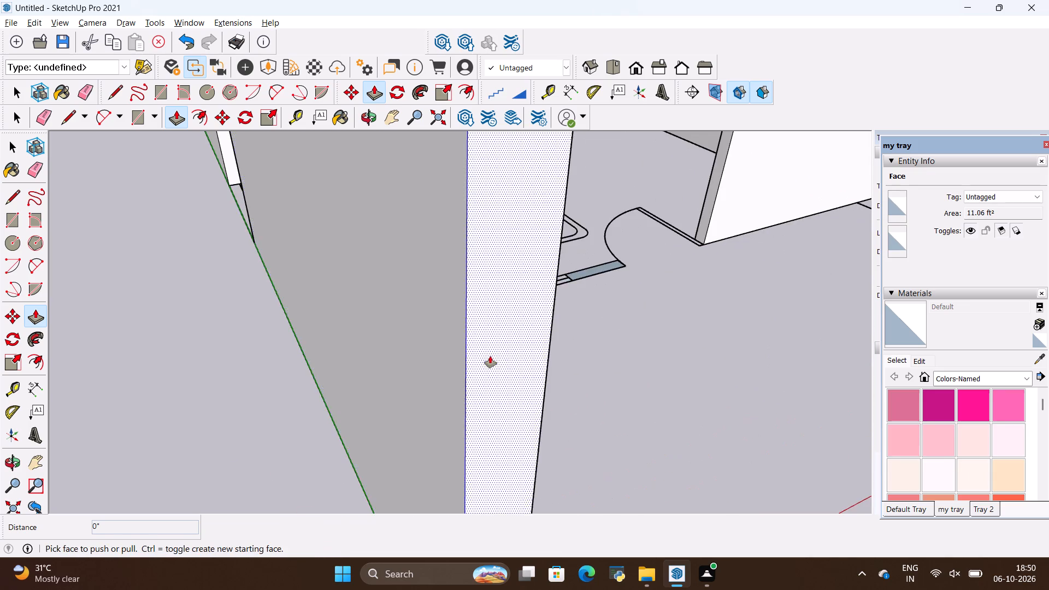
Raise the two short wall pieces on either side of the living room's front window by 10'.
middle_drag(493, 356, 310, 375)
scroll(304, 358, down, 6)
scroll(466, 328, up, 2)
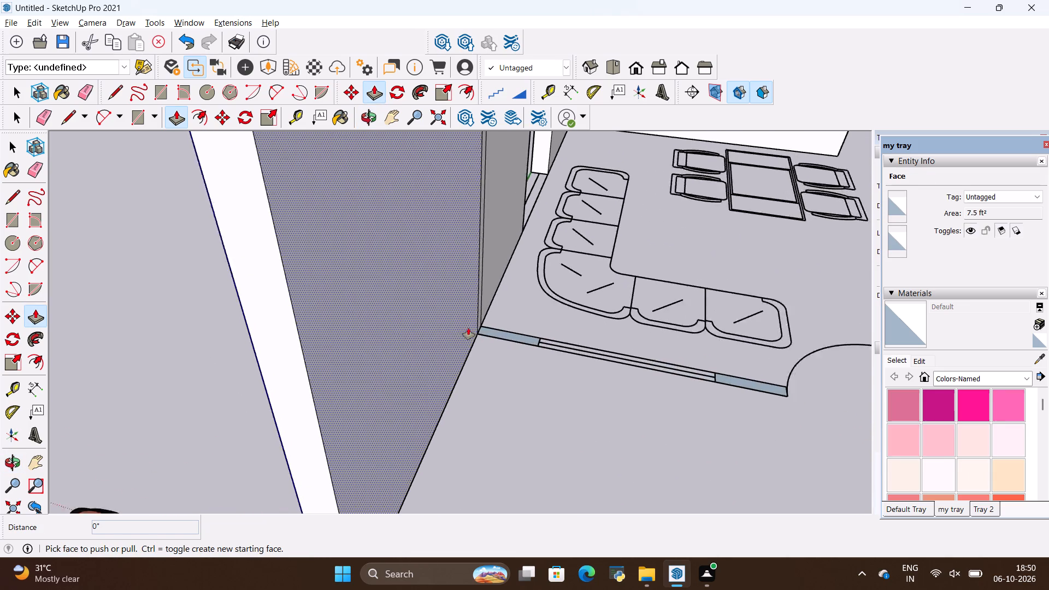
scroll(468, 328, up, 8)
double_click(503, 335)
scroll(380, 337, down, 3)
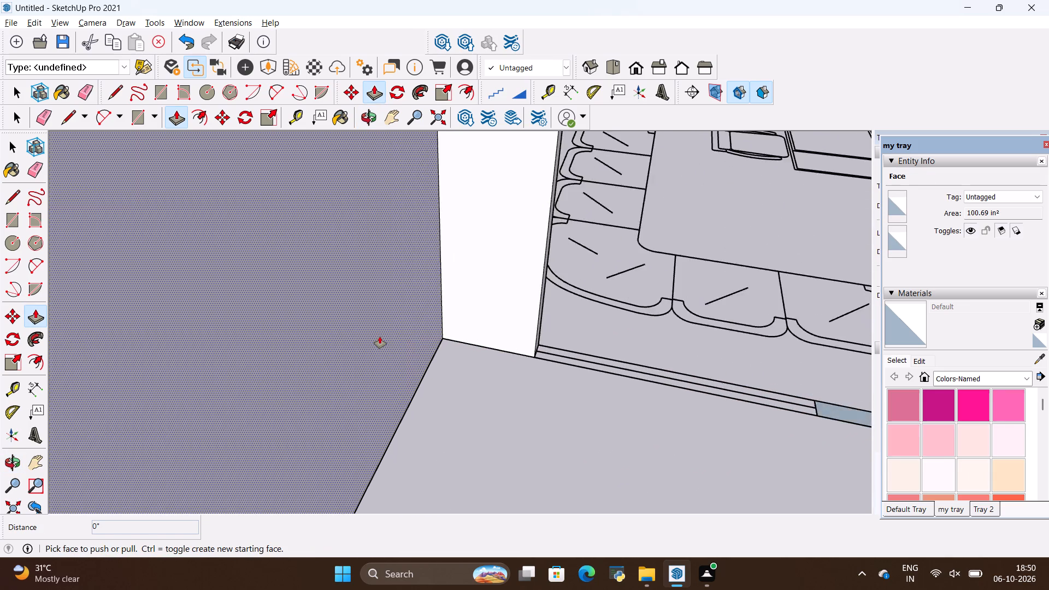
scroll(380, 337, down, 12)
scroll(658, 355, up, 5)
scroll(547, 375, up, 8)
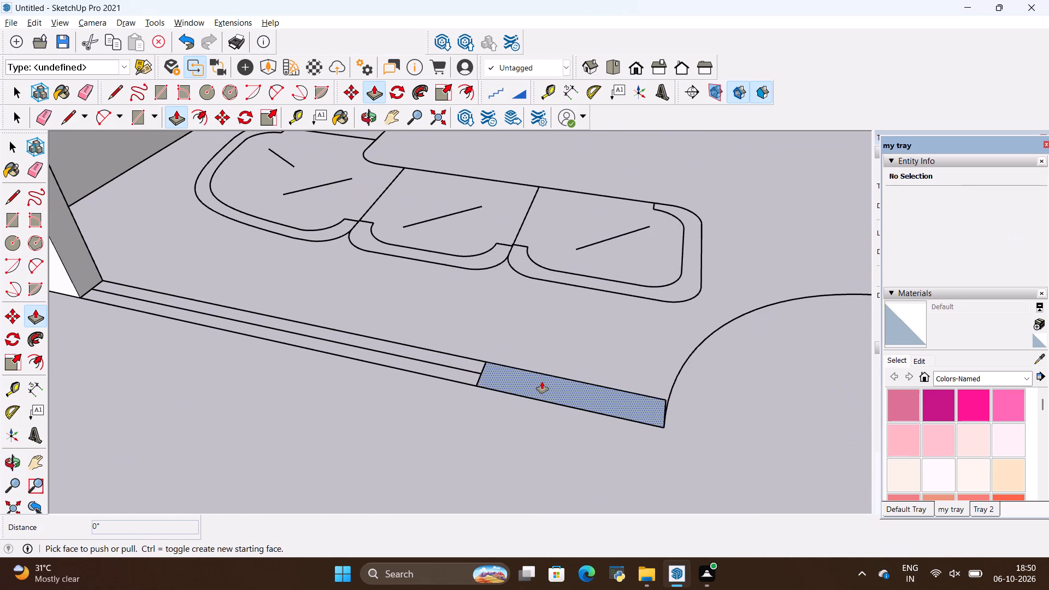
double_click(542, 382)
scroll(422, 377, down, 20)
scroll(422, 377, down, 5)
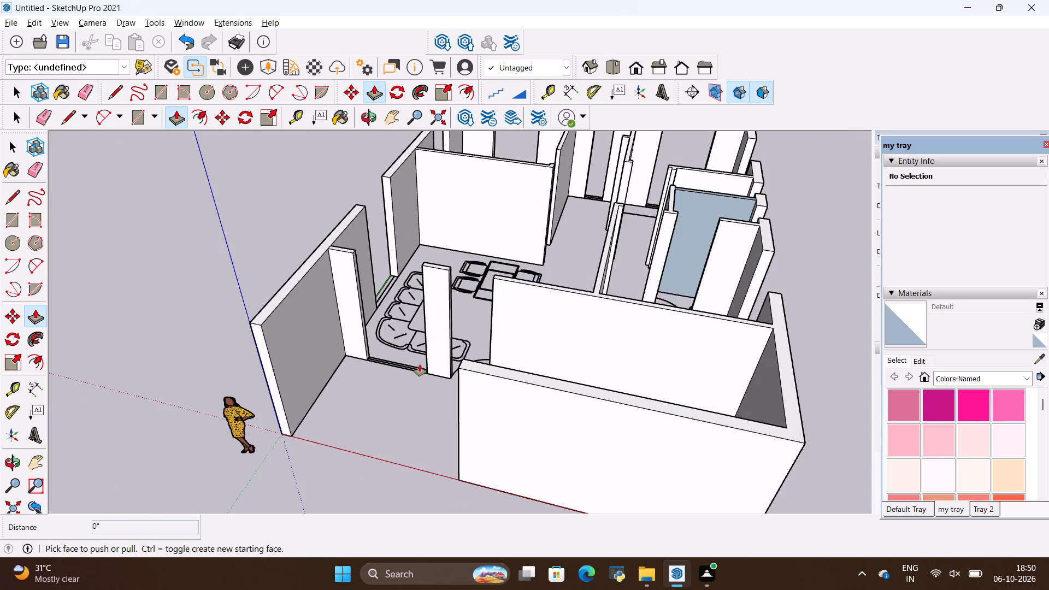
scroll(420, 364, down, 4)
Reverse the blue back-facing faces on both sides of the partition wall between the bathrooms.
middle_drag(238, 363, 1047, 404)
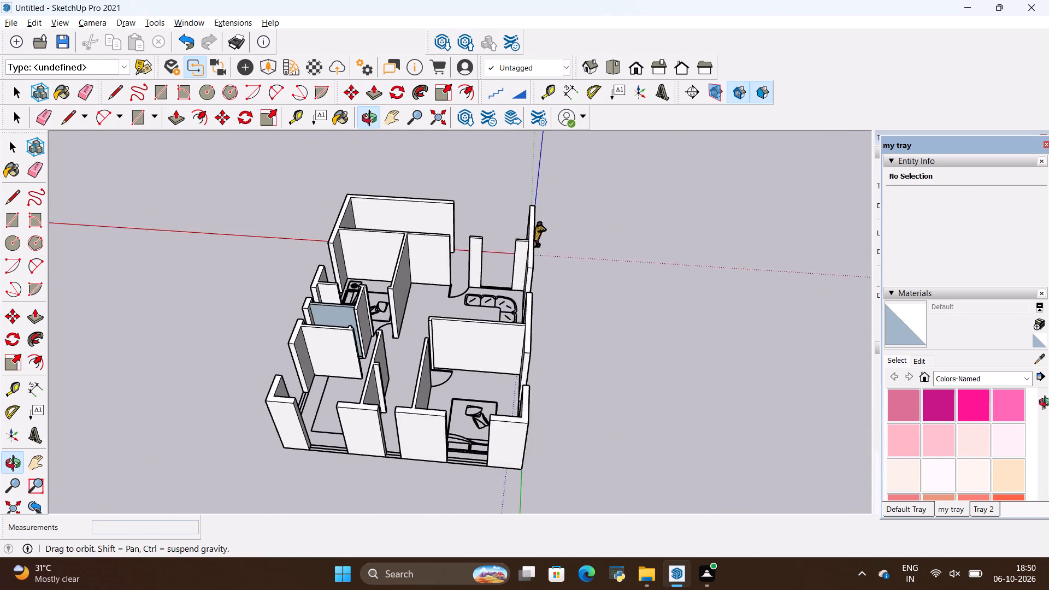
middle_drag(1047, 404, 356, 408)
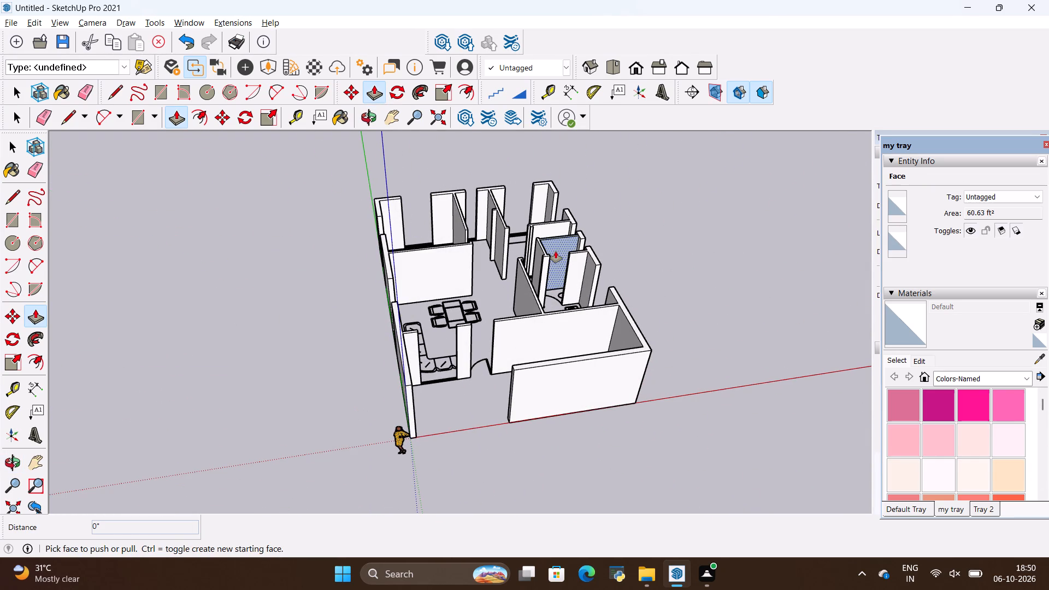
key(space)
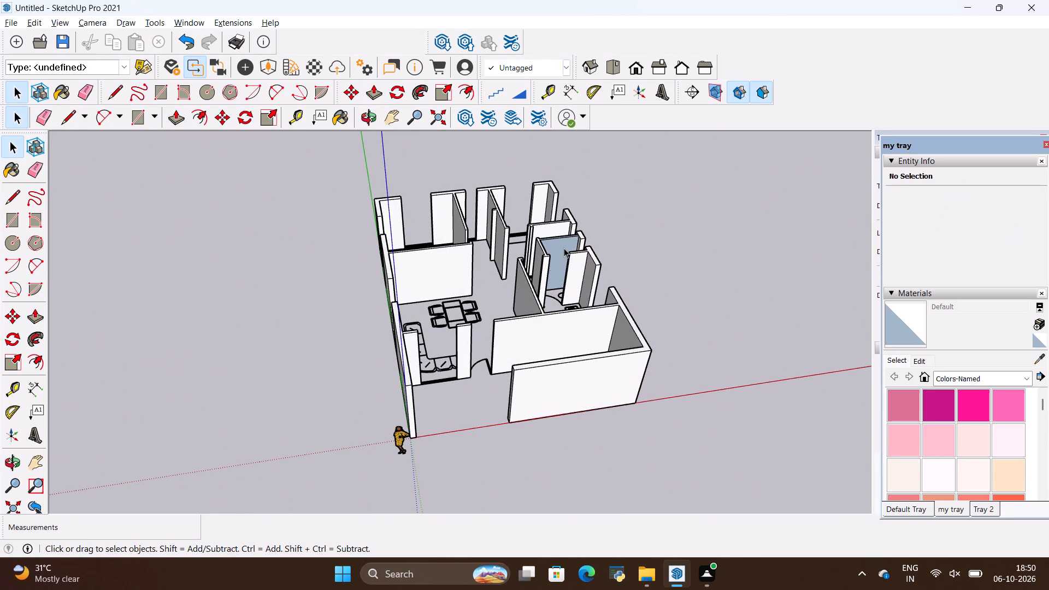
right_click(564, 248)
click(597, 374)
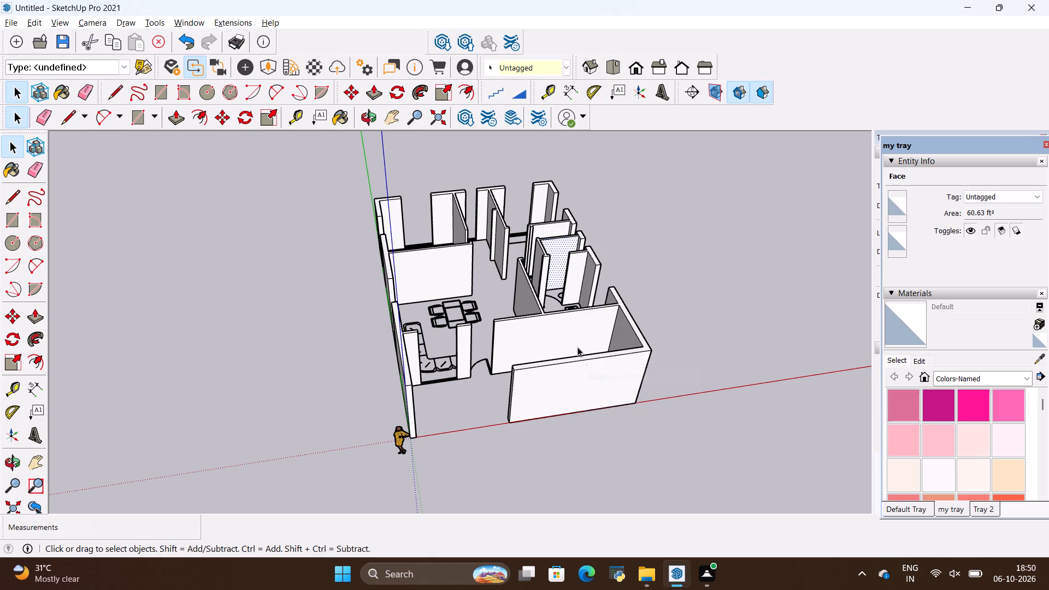
scroll(532, 233, up, 4)
scroll(499, 368, down, 7)
middle_drag(288, 376, 421, 495)
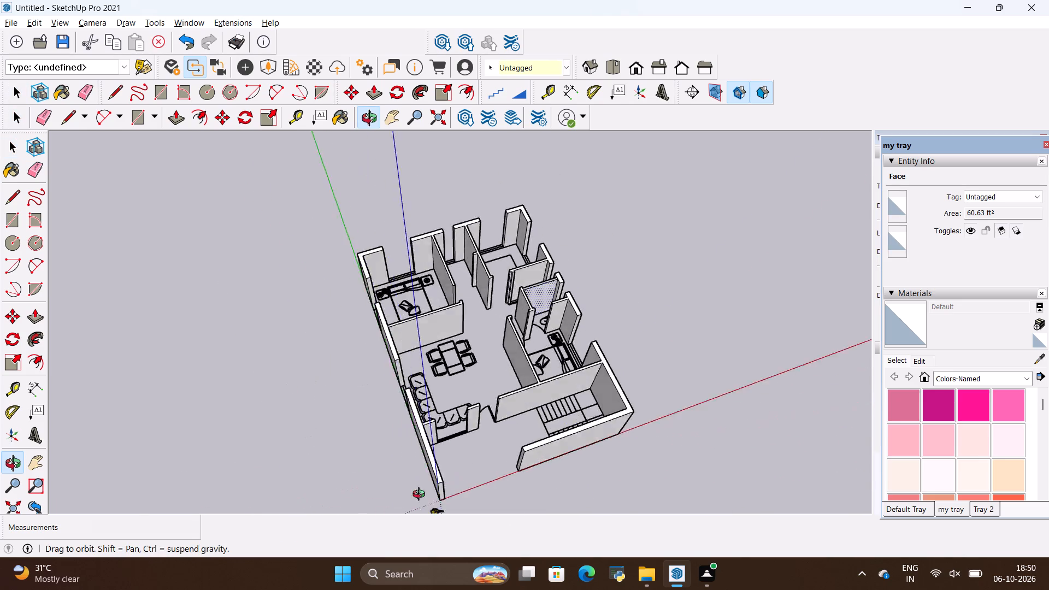
middle_drag(421, 495, 826, 338)
scroll(389, 263, up, 9)
right_click(416, 282)
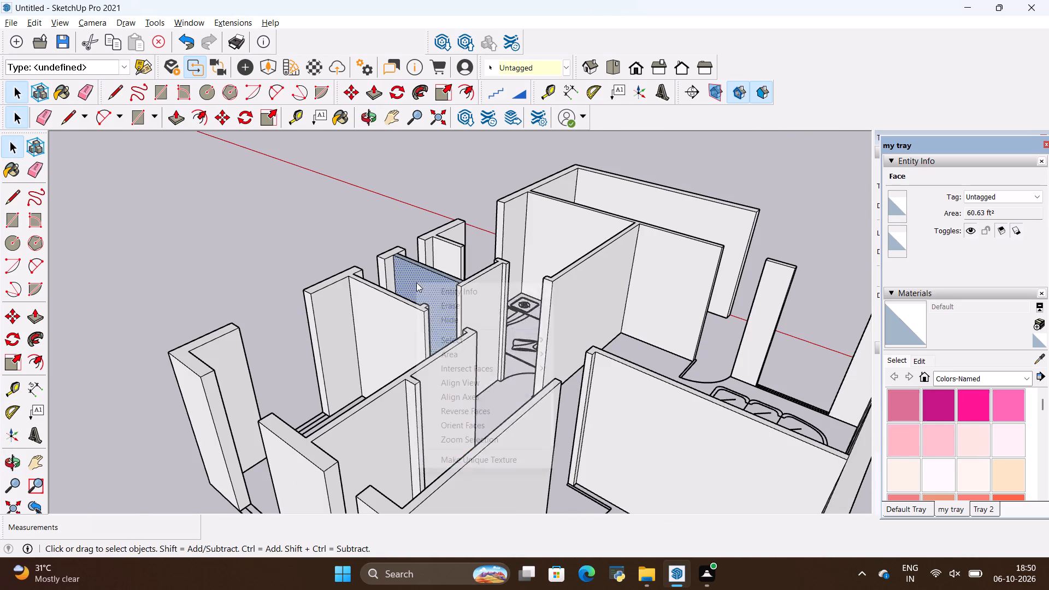
click(458, 410)
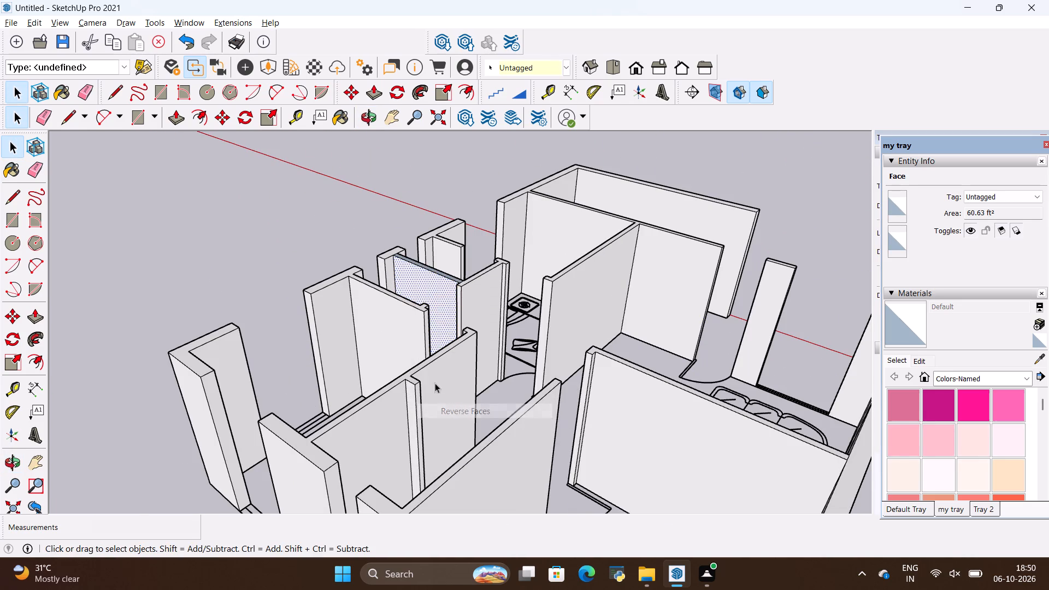
key(space)
click(258, 234)
Examine the raised wall model from all sides, checking the walls and the window and door openings.
scroll(275, 283, down, 12)
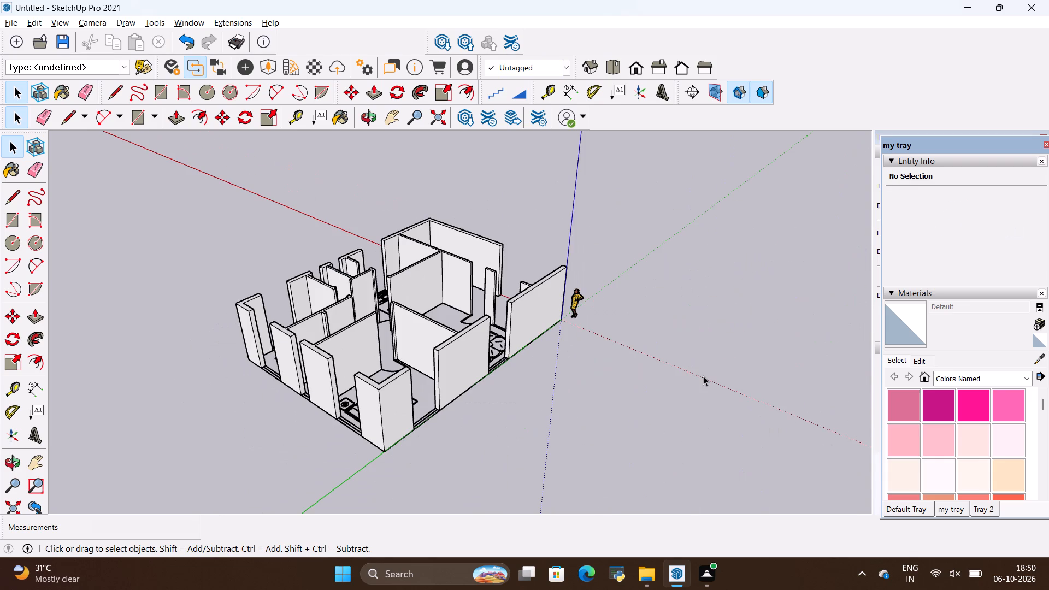
click(703, 376)
scroll(675, 364, down, 1)
middle_drag(724, 352, 267, 377)
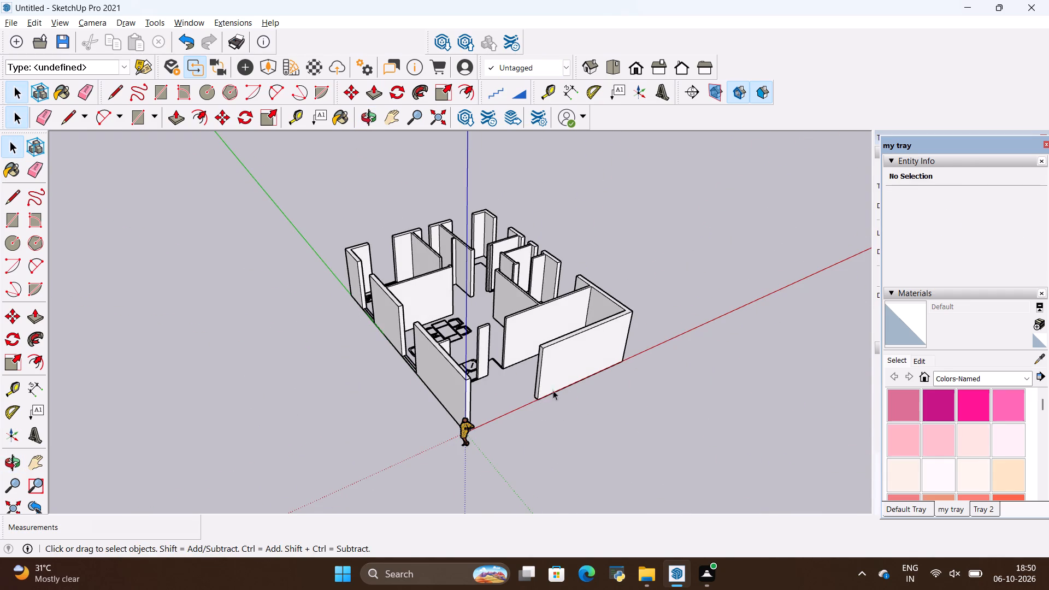
middle_drag(618, 382, 366, 408)
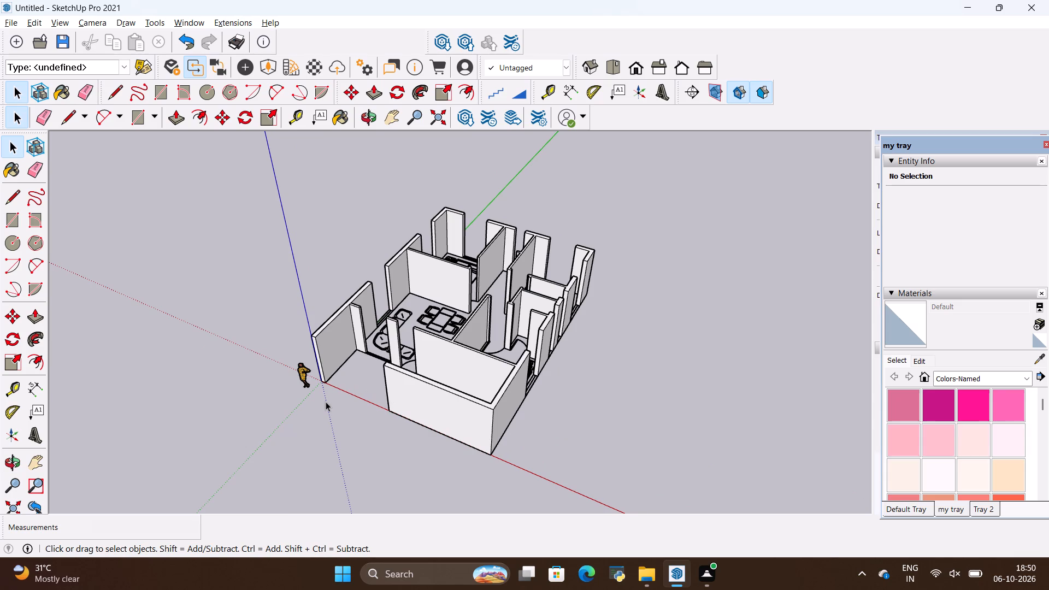
middle_drag(315, 411, 290, 405)
scroll(361, 391, up, 2)
scroll(449, 383, down, 5)
scroll(270, 343, up, 6)
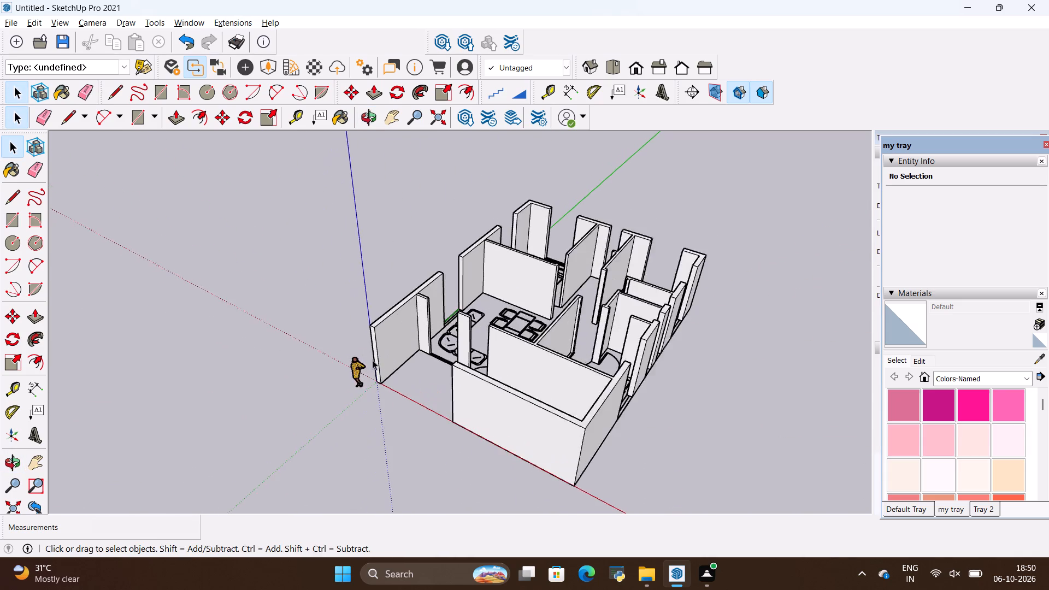
scroll(373, 360, up, 7)
scroll(228, 332, down, 11)
middle_drag(256, 398, 362, 470)
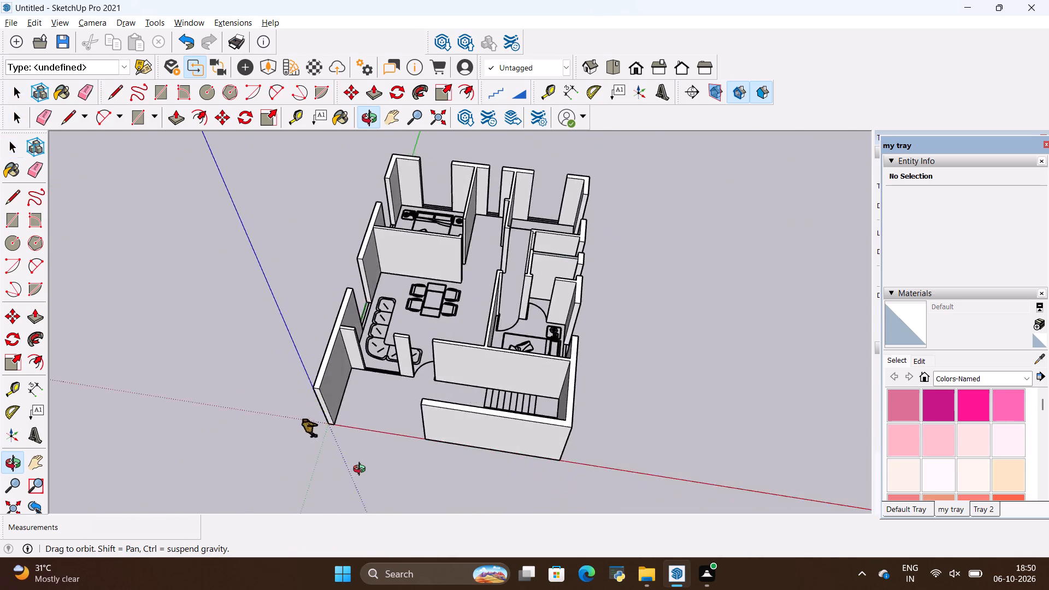
middle_drag(362, 470, 457, 412)
scroll(562, 435, up, 3)
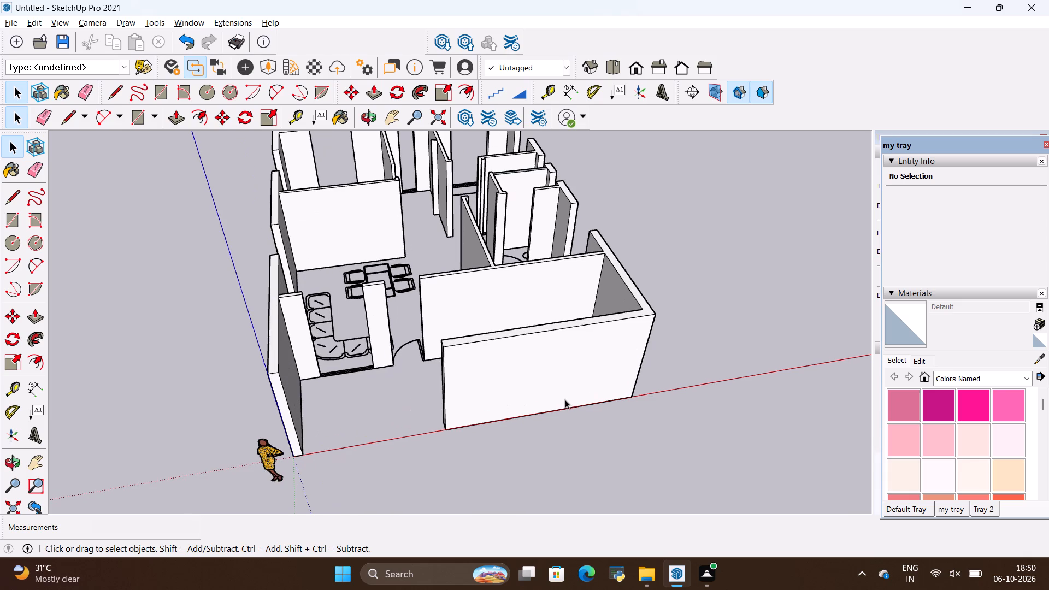
scroll(565, 399, up, 1)
scroll(559, 404, down, 2)
middle_drag(572, 413, 492, 428)
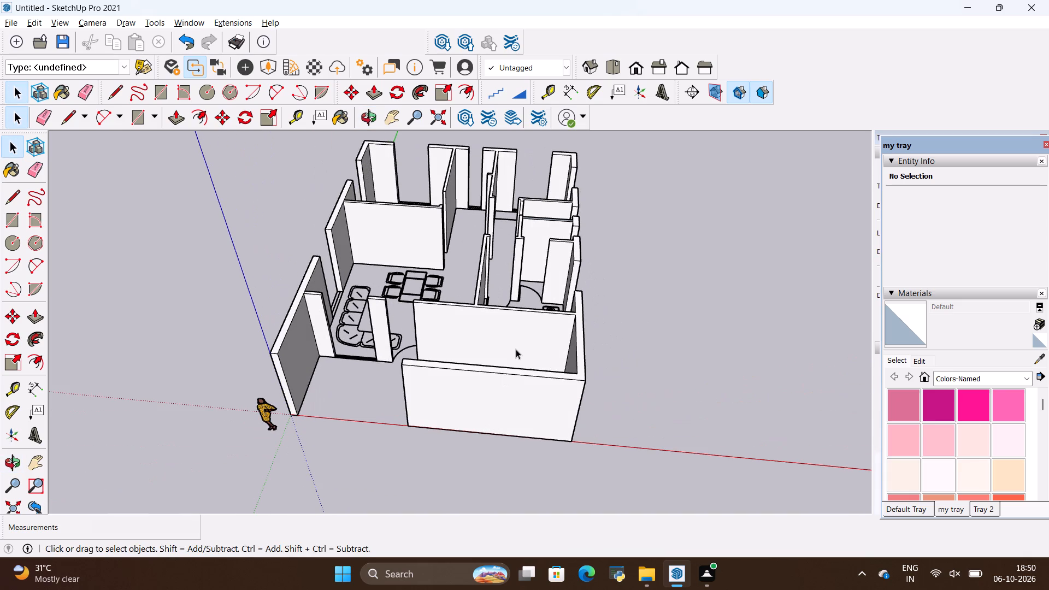
scroll(516, 351, down, 5)
middle_drag(645, 355, 321, 380)
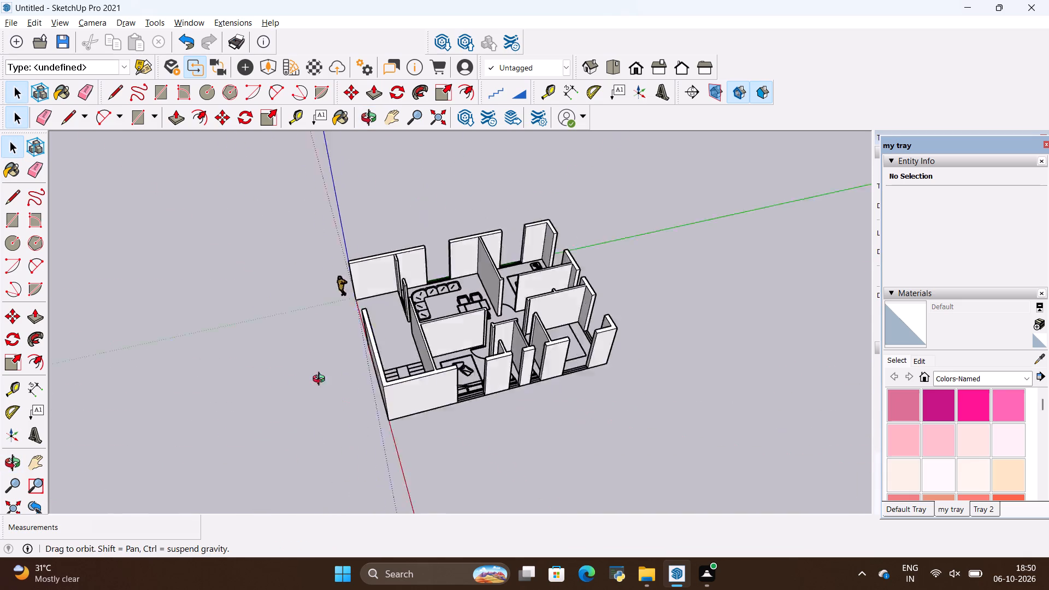
middle_drag(321, 380, 267, 309)
middle_drag(522, 417, 627, 409)
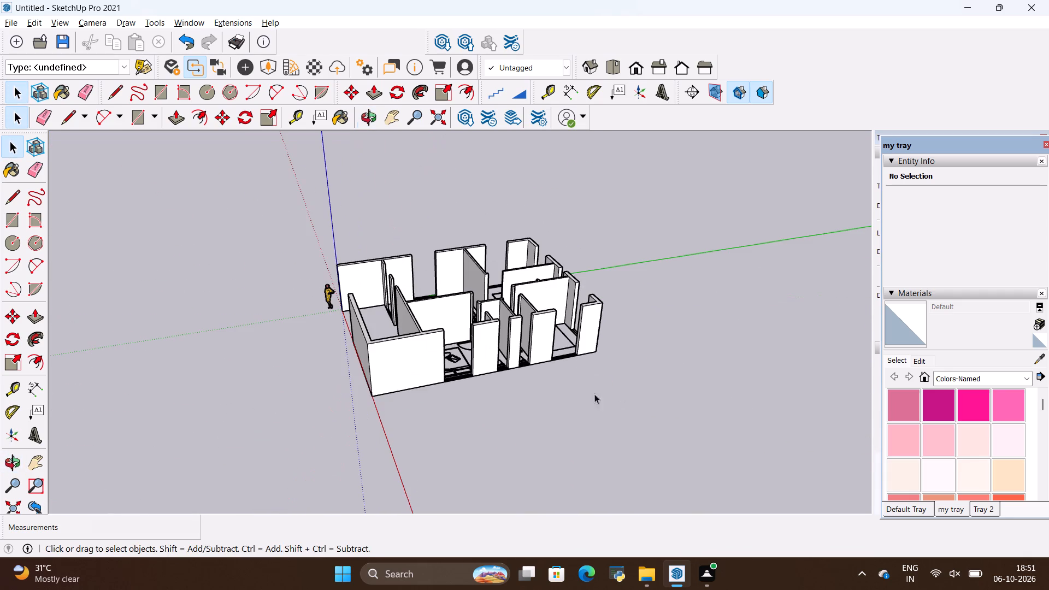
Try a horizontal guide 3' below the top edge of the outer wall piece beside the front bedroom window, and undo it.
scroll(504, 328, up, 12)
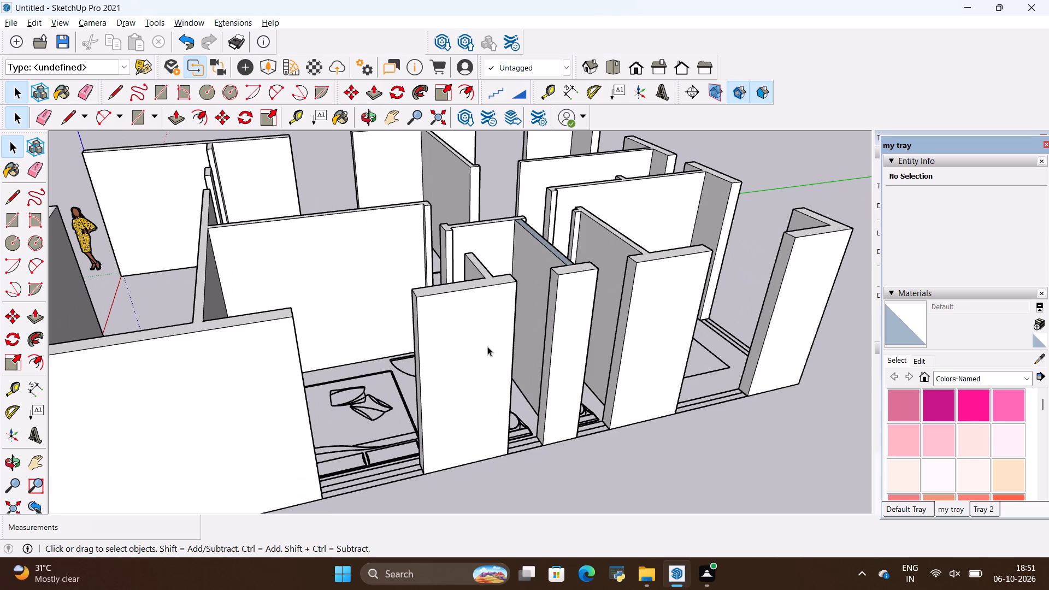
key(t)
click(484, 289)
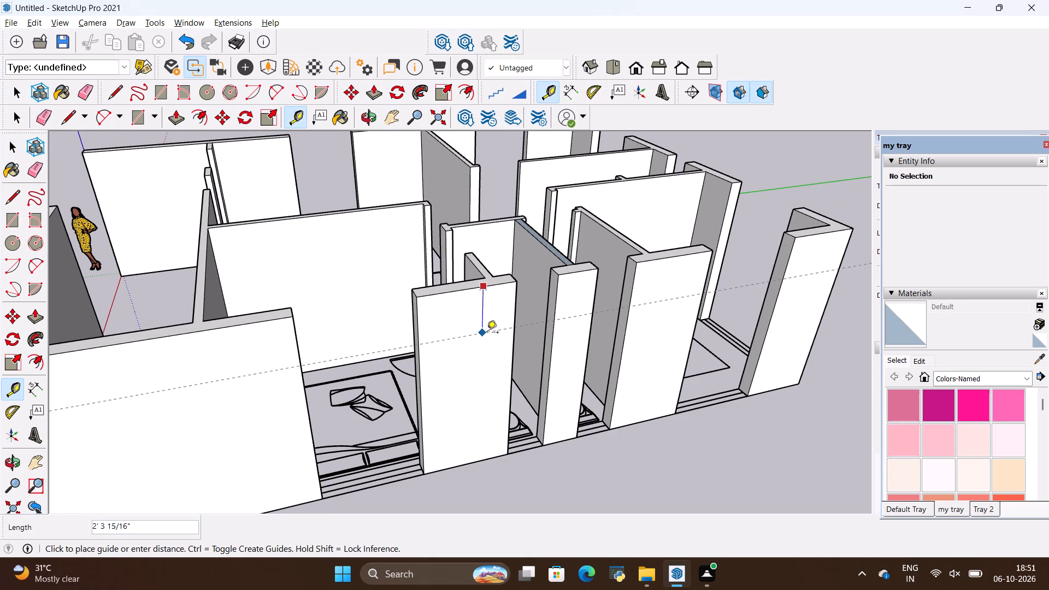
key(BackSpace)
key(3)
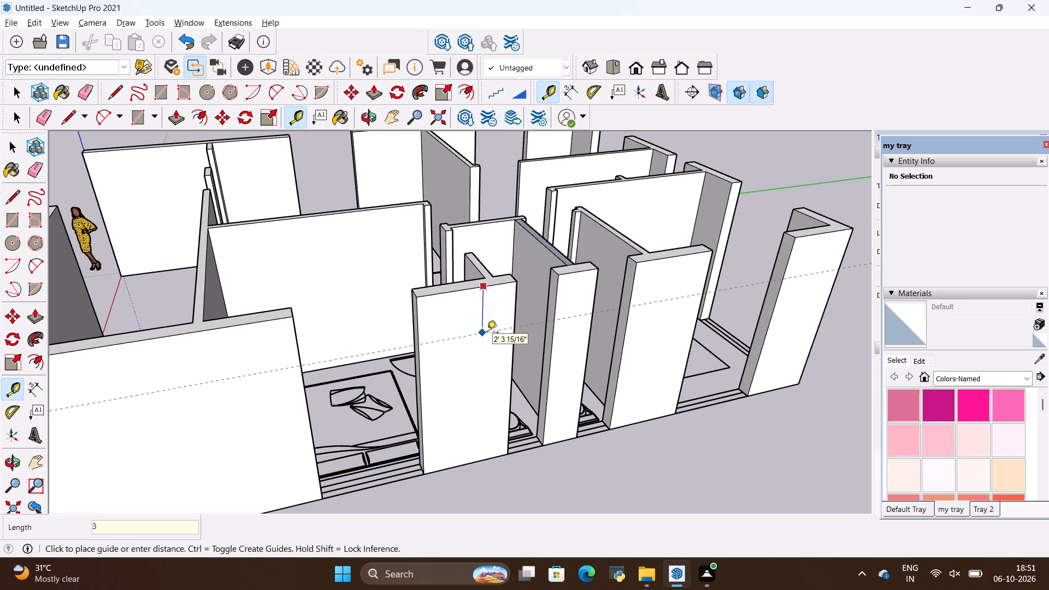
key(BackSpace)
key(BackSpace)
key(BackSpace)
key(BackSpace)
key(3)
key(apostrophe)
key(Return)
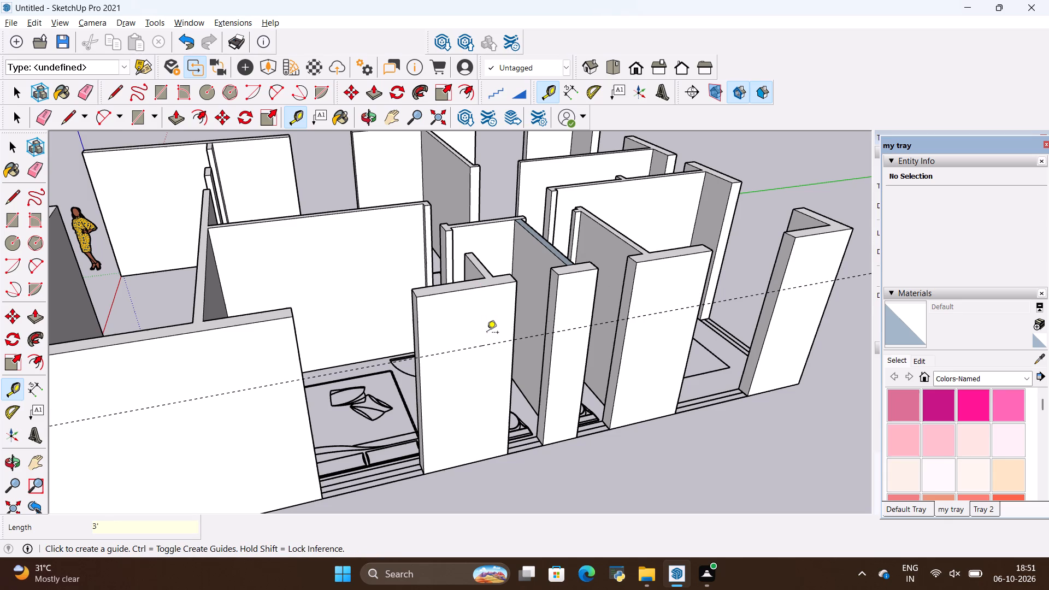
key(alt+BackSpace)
Place a horizontal guide 2' below the top edge of the outer wall piece beside the front bedroom window, and another 5' below that guide.
click(499, 287)
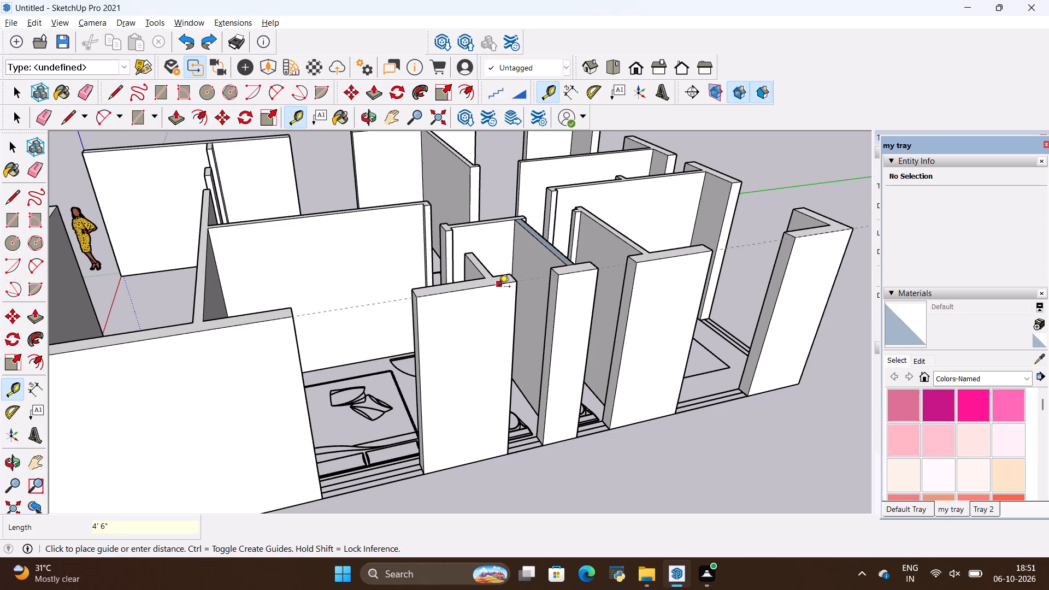
key(BackSpace)
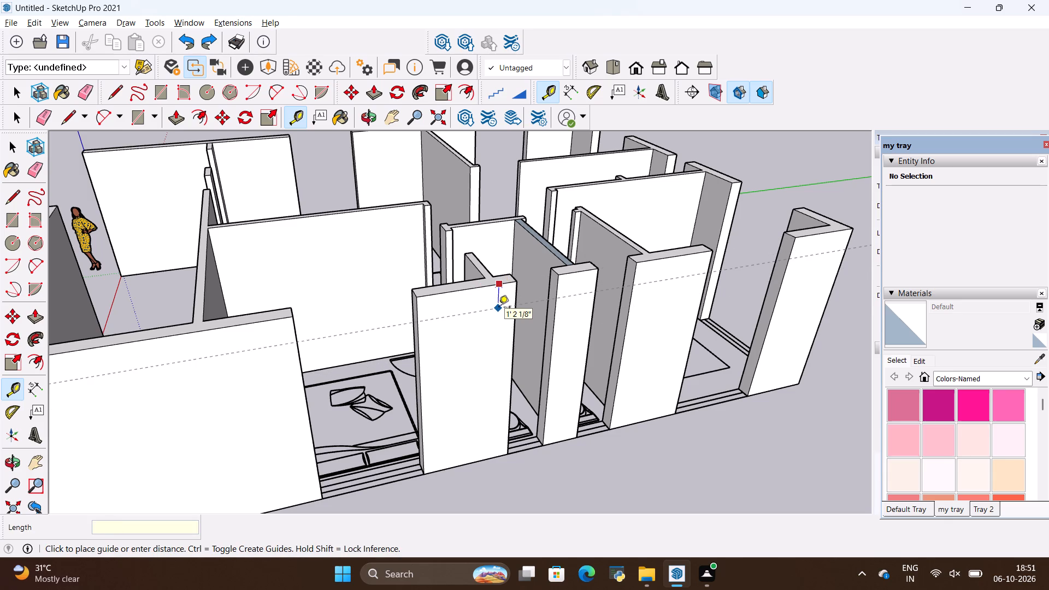
text(2')
key(Return)
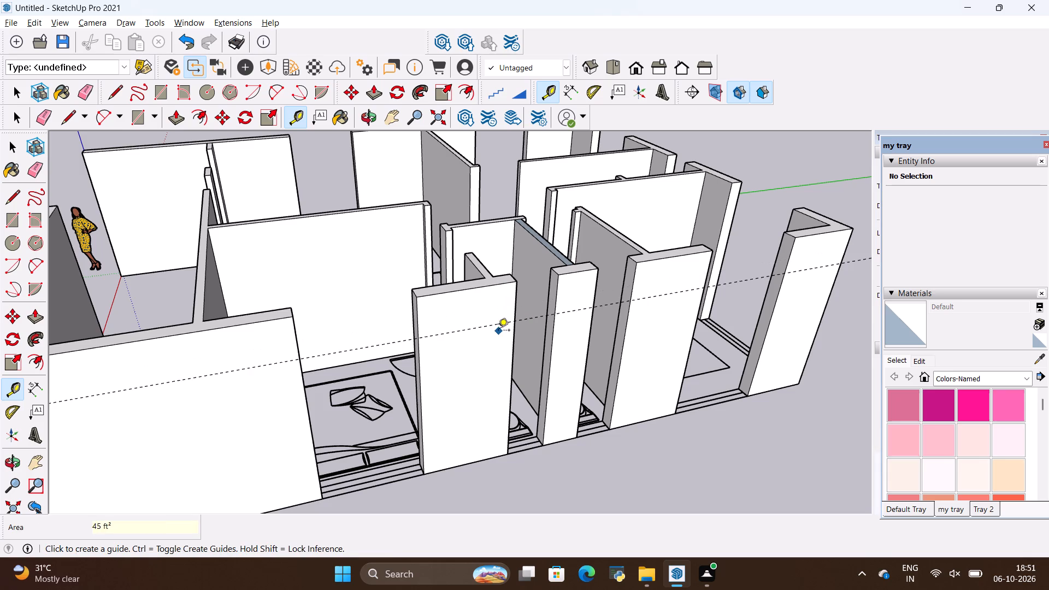
click(500, 323)
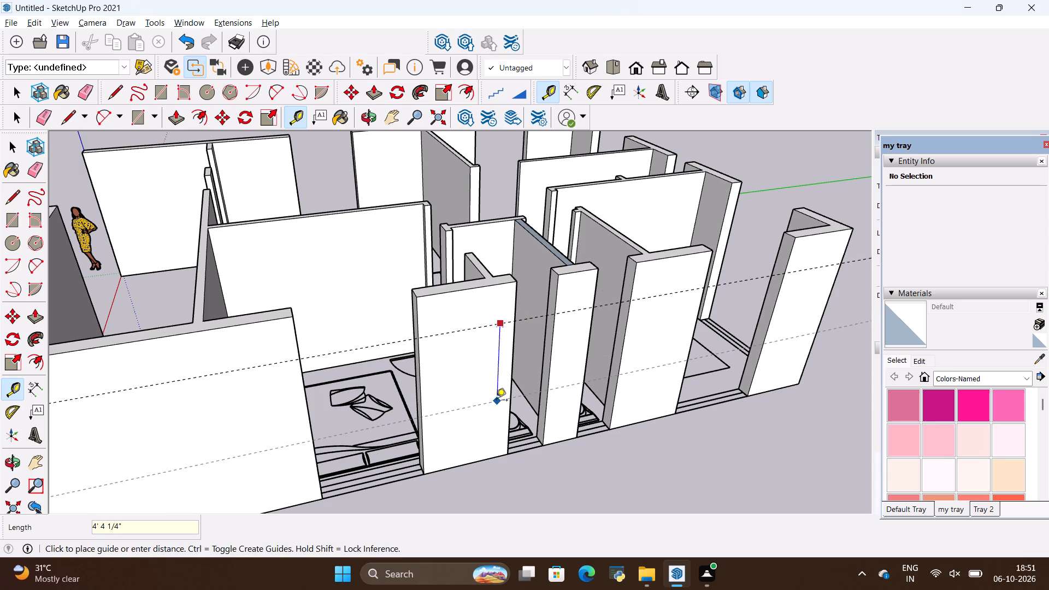
key(BackSpace)
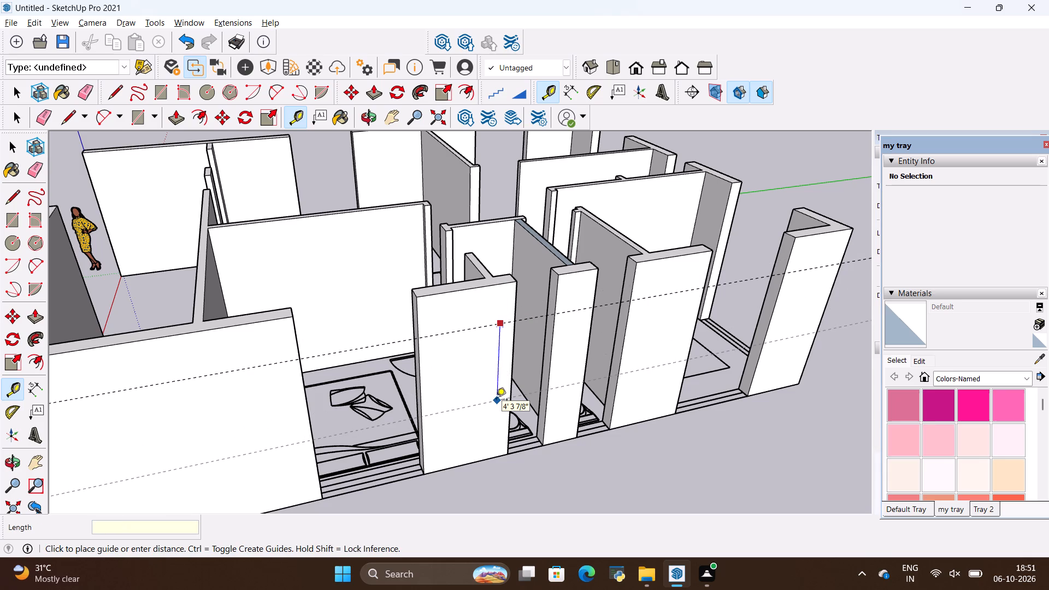
key(4)
key(BackSpace)
key(5)
key(apostrophe)
key(Return)
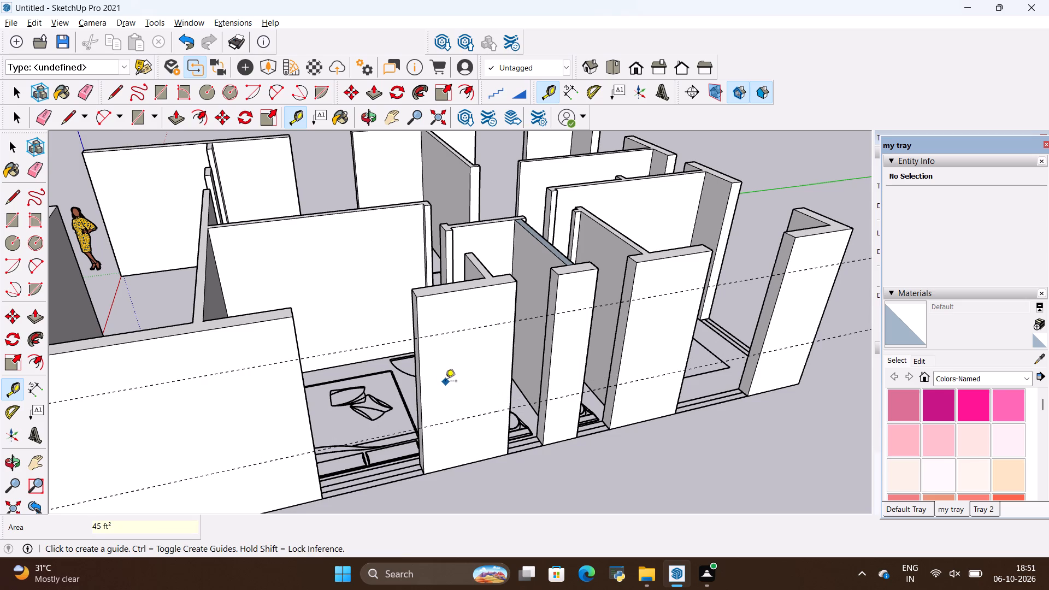
scroll(446, 377, down, 4)
middle_drag(592, 439, 443, 426)
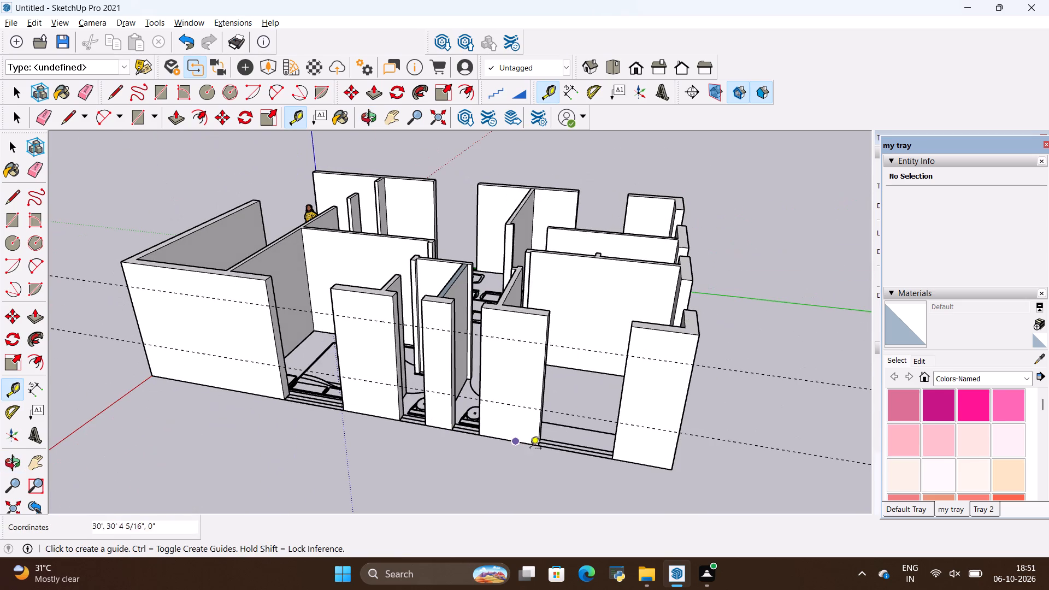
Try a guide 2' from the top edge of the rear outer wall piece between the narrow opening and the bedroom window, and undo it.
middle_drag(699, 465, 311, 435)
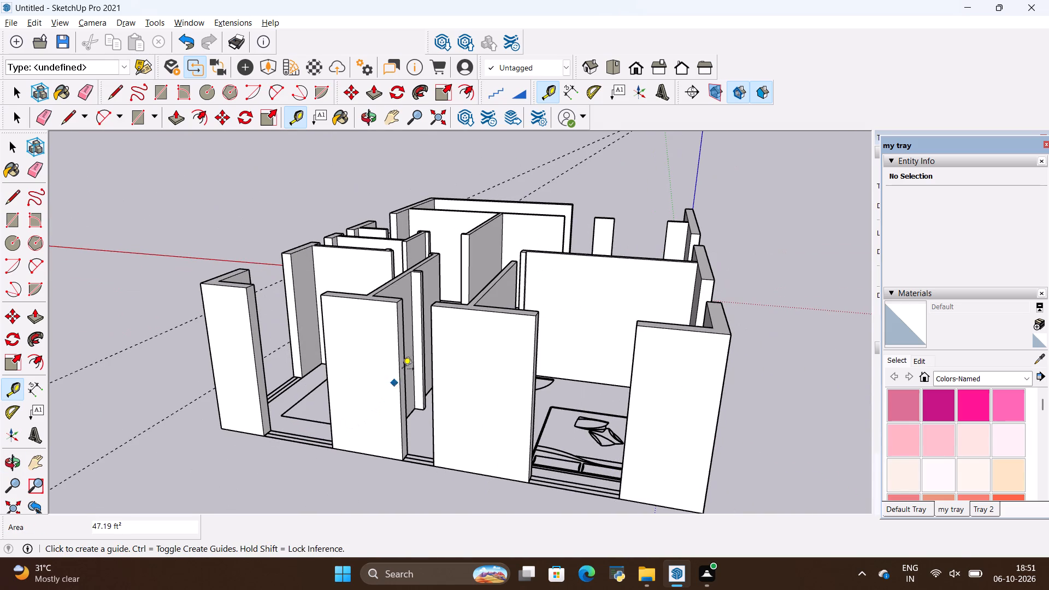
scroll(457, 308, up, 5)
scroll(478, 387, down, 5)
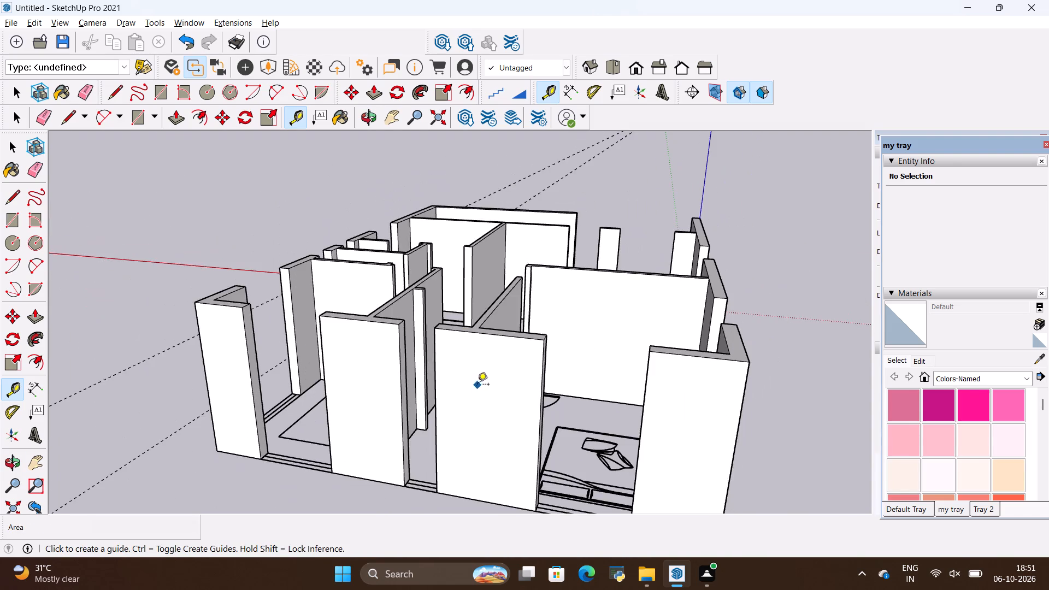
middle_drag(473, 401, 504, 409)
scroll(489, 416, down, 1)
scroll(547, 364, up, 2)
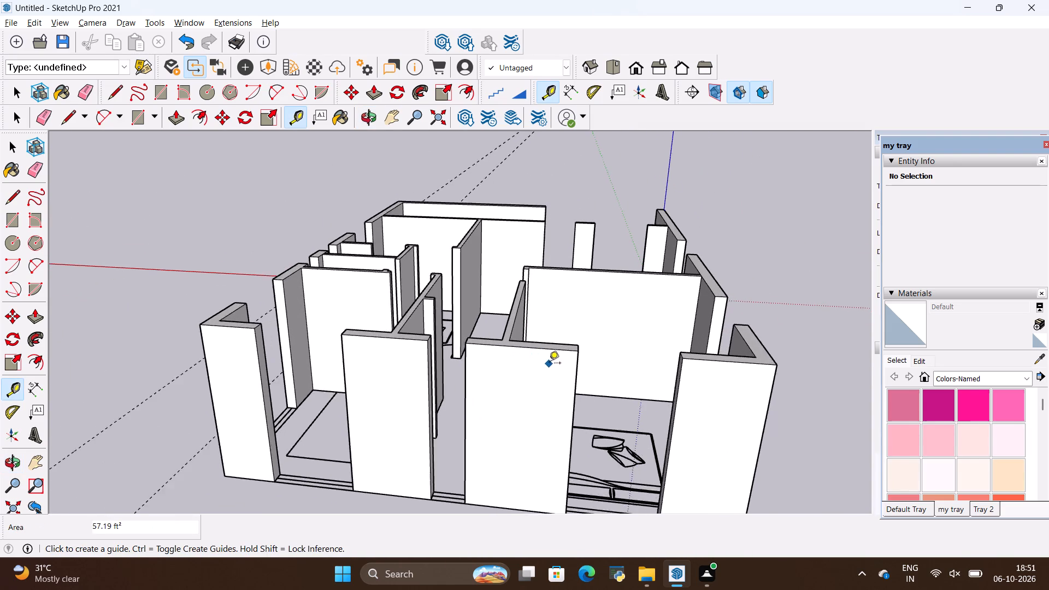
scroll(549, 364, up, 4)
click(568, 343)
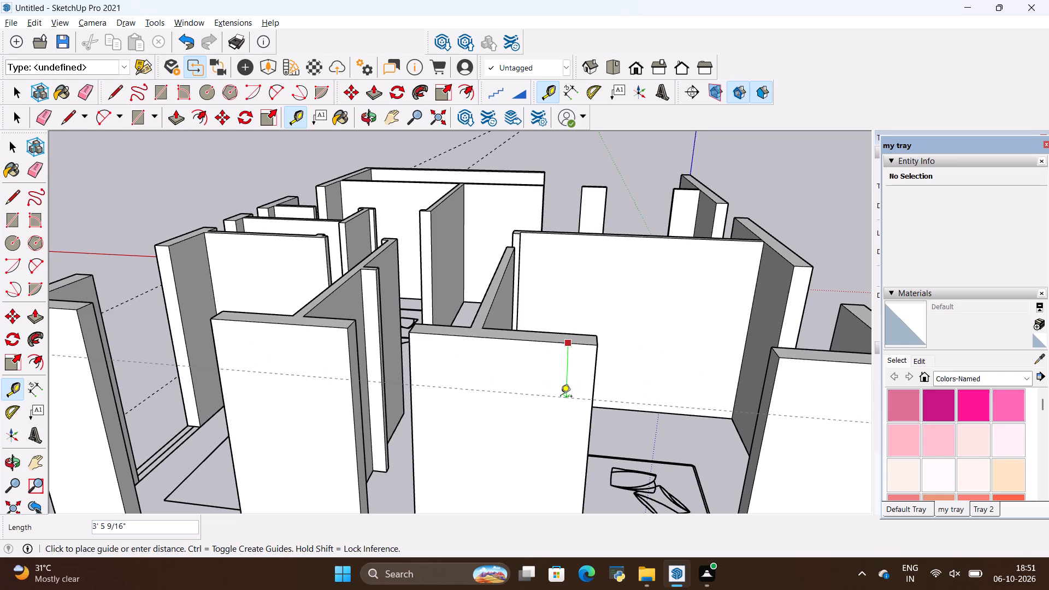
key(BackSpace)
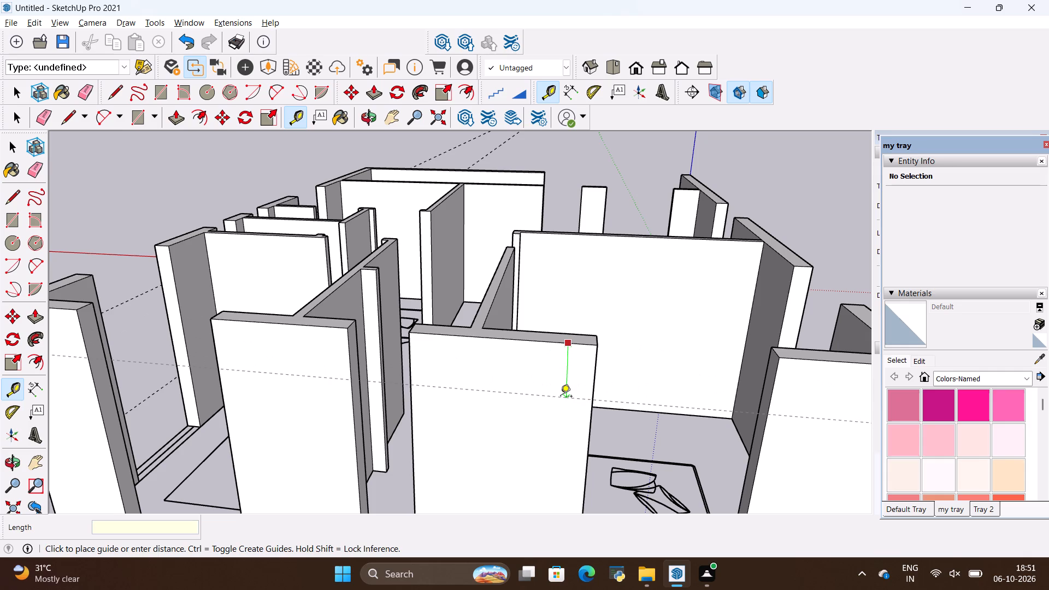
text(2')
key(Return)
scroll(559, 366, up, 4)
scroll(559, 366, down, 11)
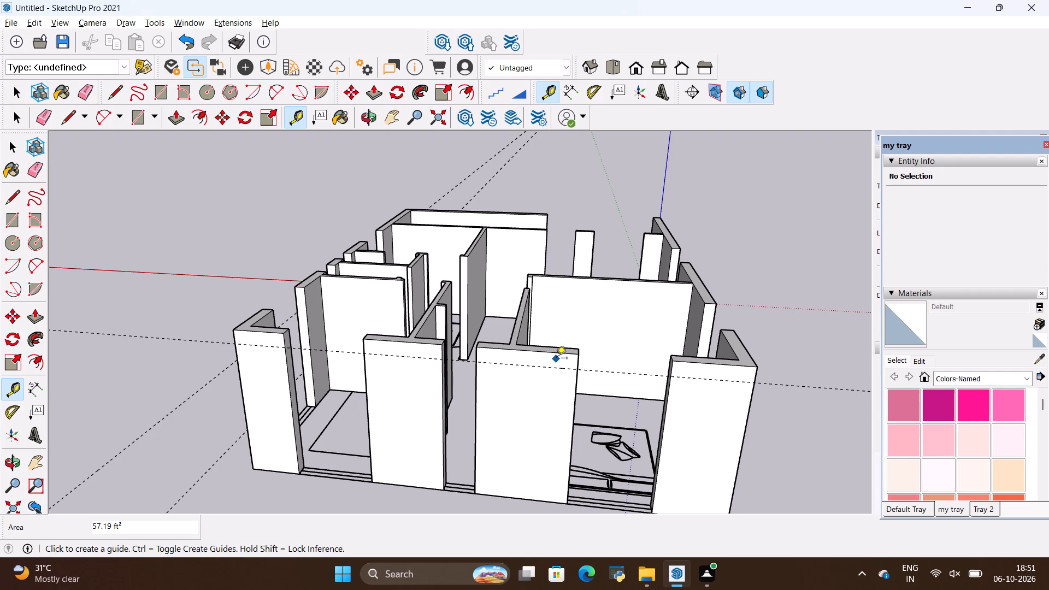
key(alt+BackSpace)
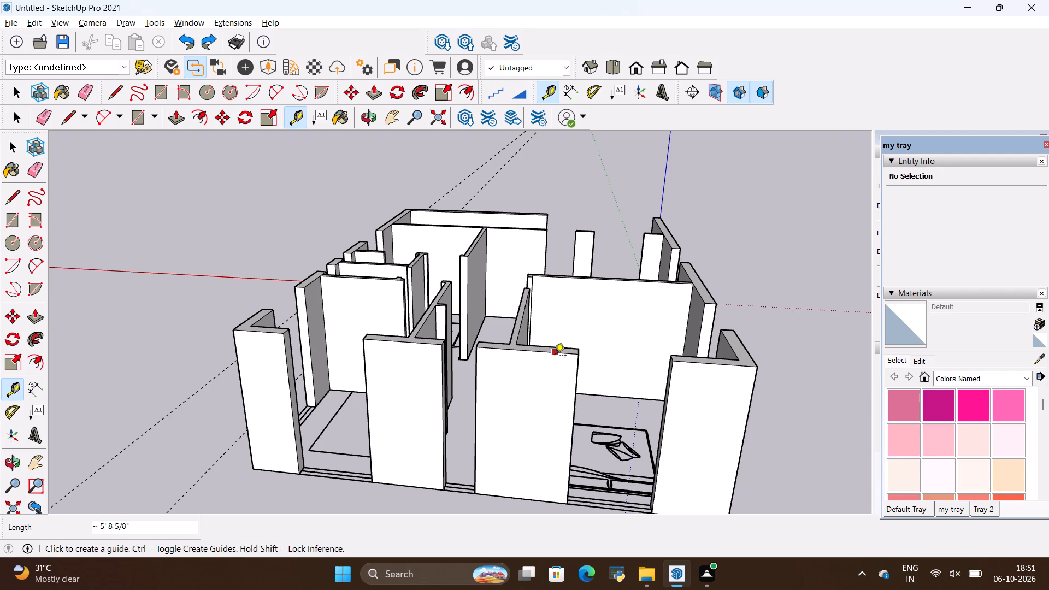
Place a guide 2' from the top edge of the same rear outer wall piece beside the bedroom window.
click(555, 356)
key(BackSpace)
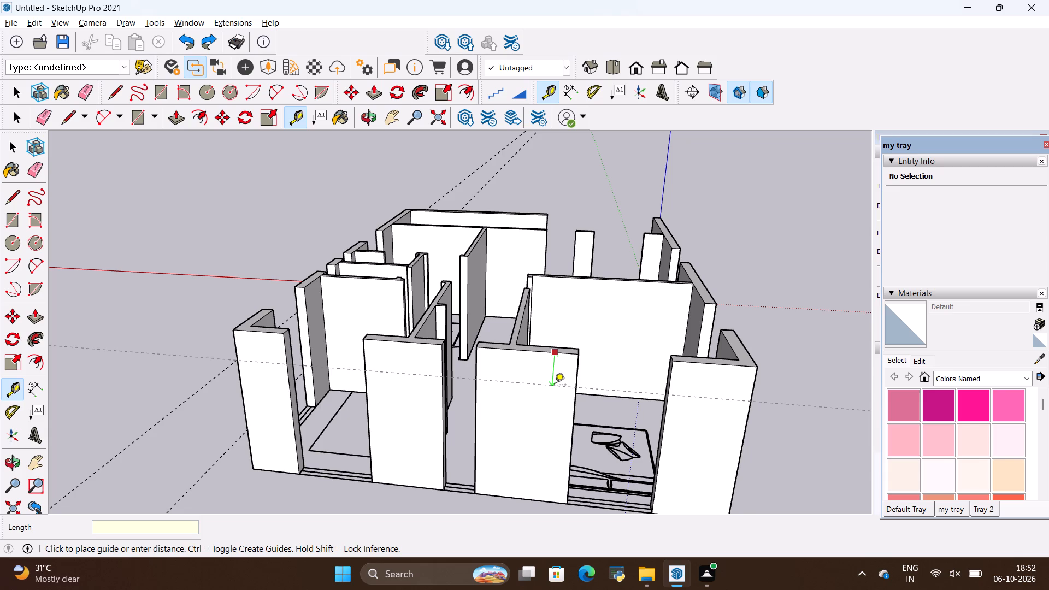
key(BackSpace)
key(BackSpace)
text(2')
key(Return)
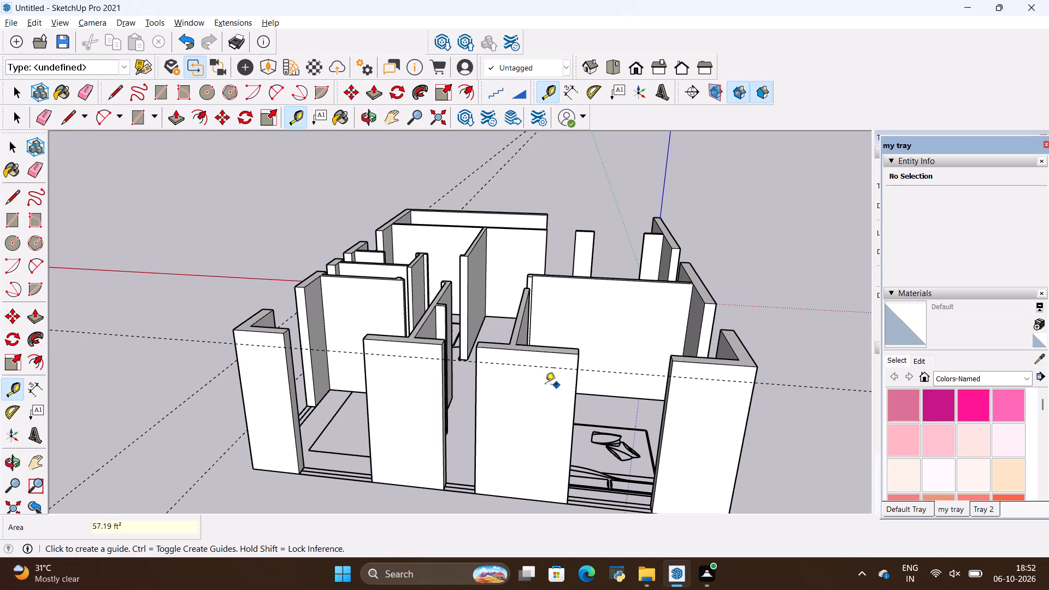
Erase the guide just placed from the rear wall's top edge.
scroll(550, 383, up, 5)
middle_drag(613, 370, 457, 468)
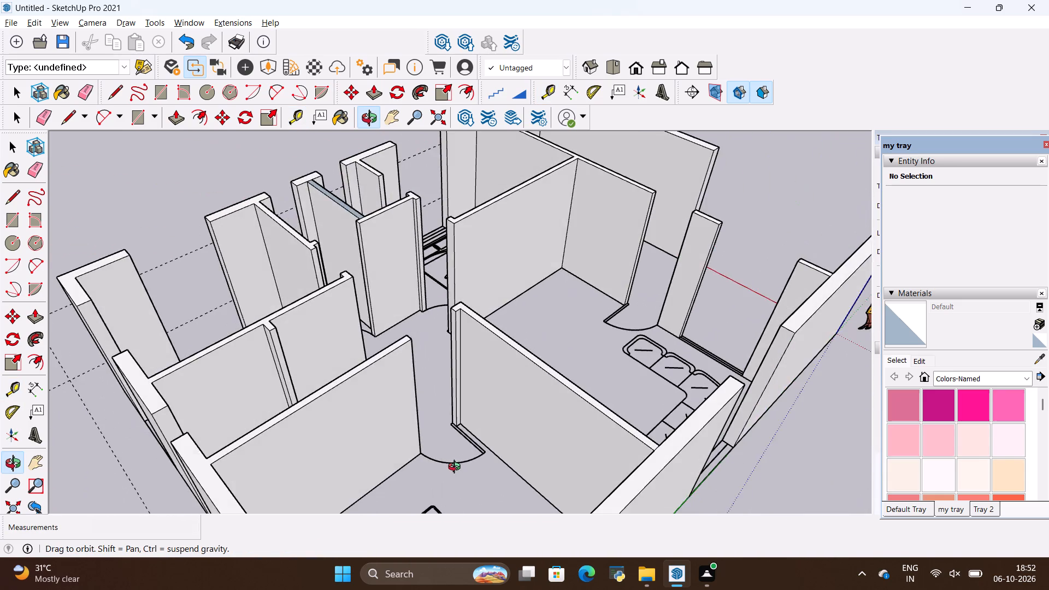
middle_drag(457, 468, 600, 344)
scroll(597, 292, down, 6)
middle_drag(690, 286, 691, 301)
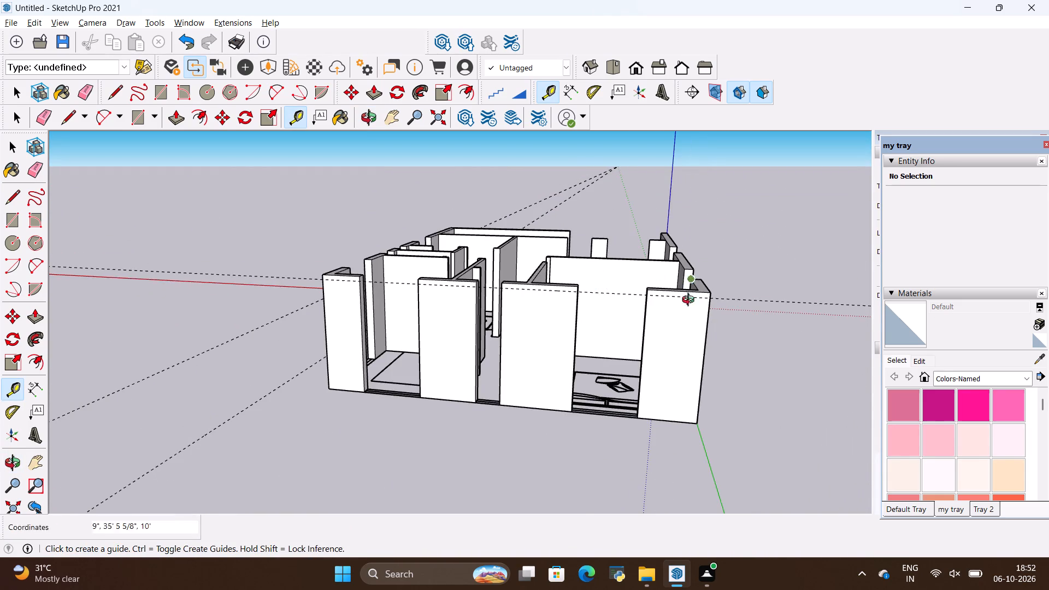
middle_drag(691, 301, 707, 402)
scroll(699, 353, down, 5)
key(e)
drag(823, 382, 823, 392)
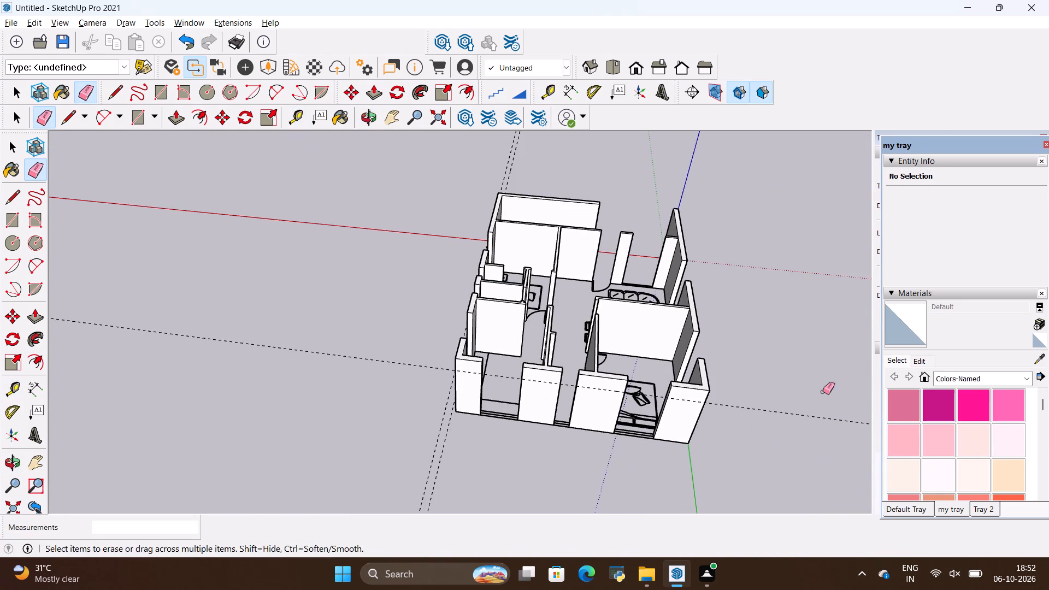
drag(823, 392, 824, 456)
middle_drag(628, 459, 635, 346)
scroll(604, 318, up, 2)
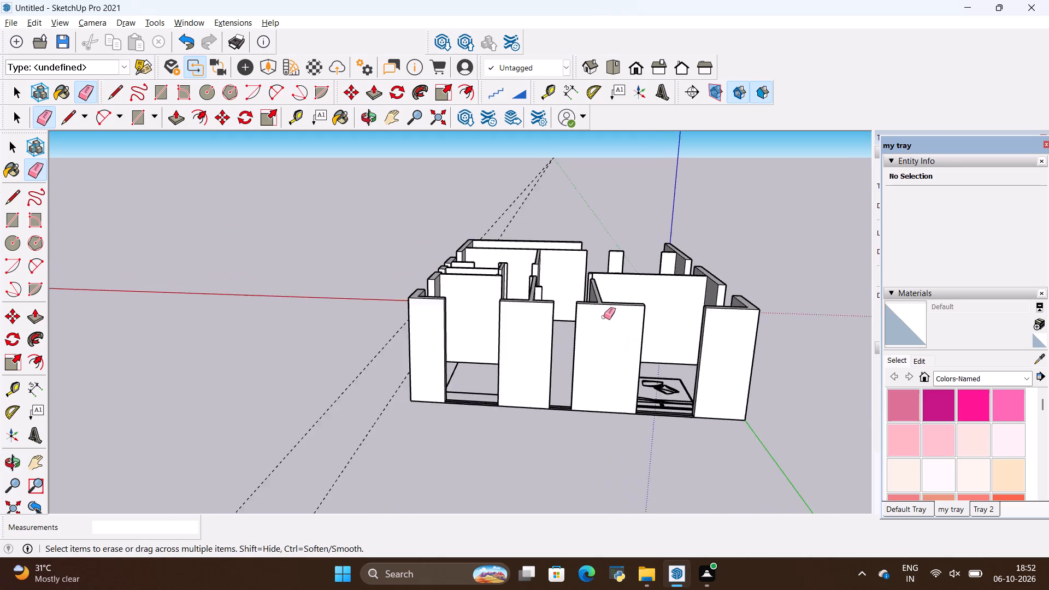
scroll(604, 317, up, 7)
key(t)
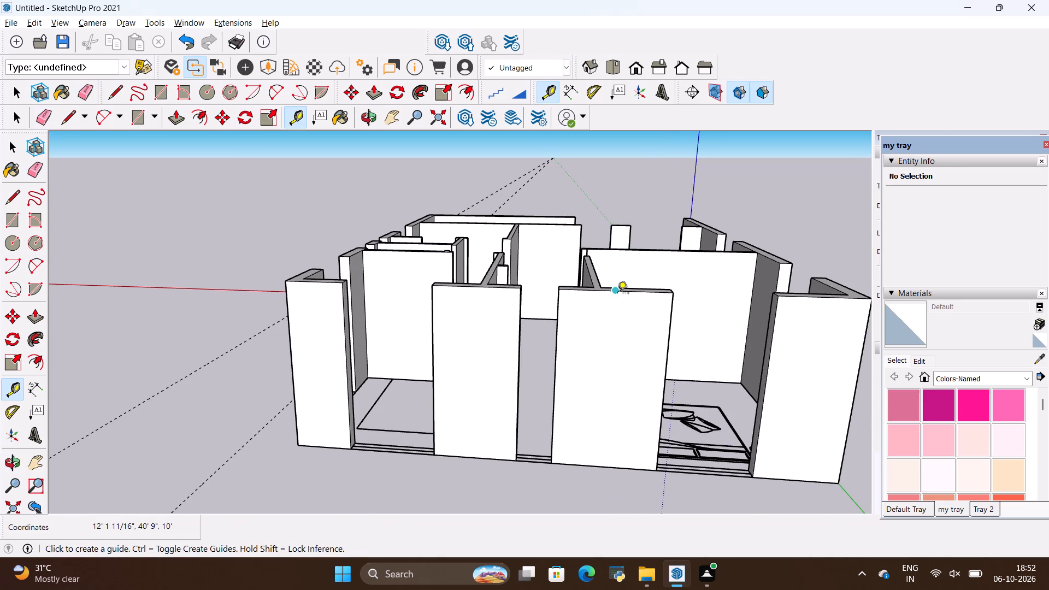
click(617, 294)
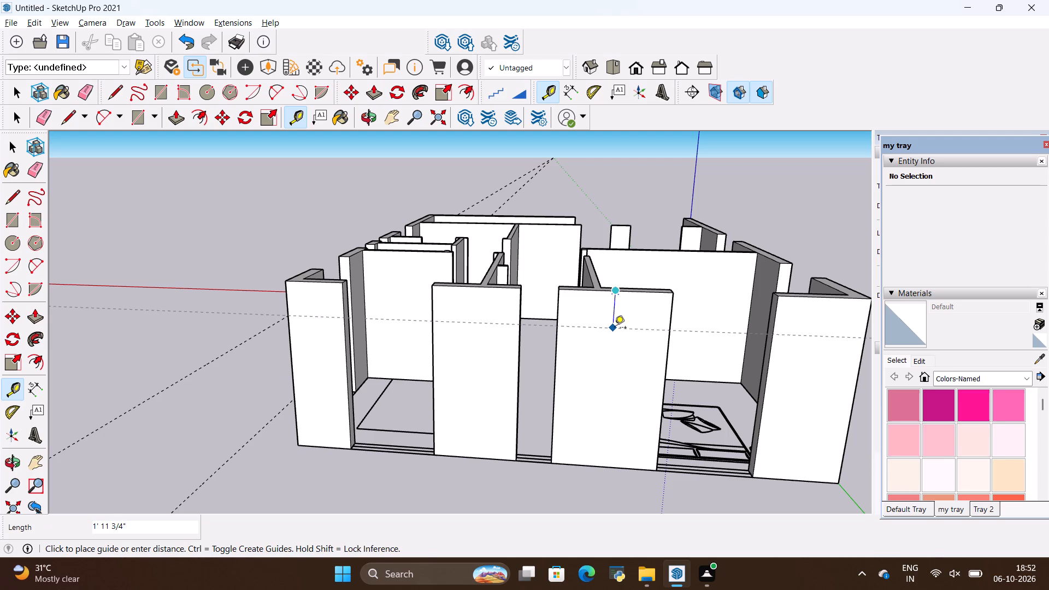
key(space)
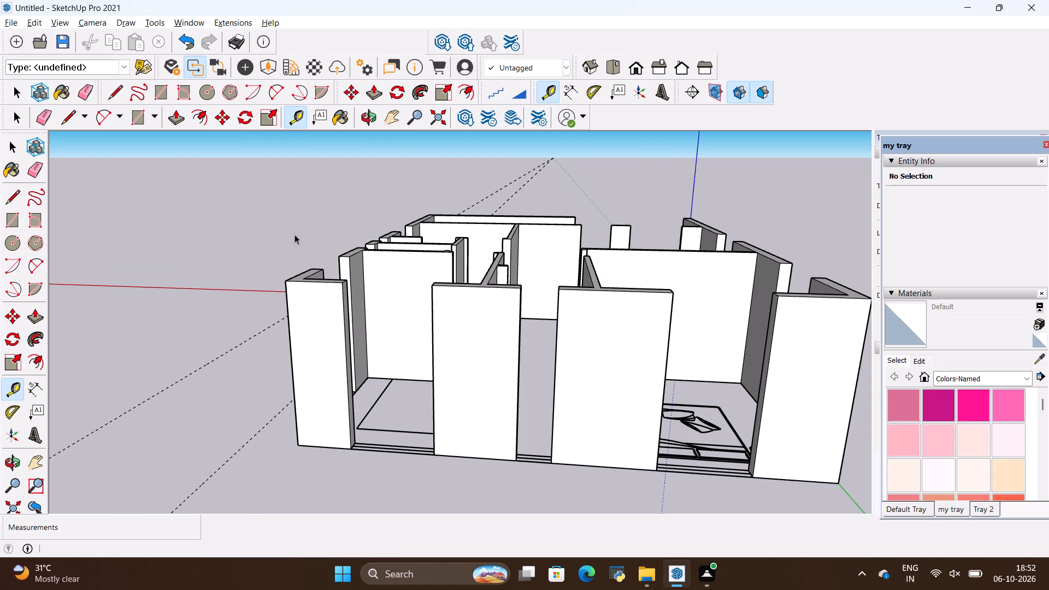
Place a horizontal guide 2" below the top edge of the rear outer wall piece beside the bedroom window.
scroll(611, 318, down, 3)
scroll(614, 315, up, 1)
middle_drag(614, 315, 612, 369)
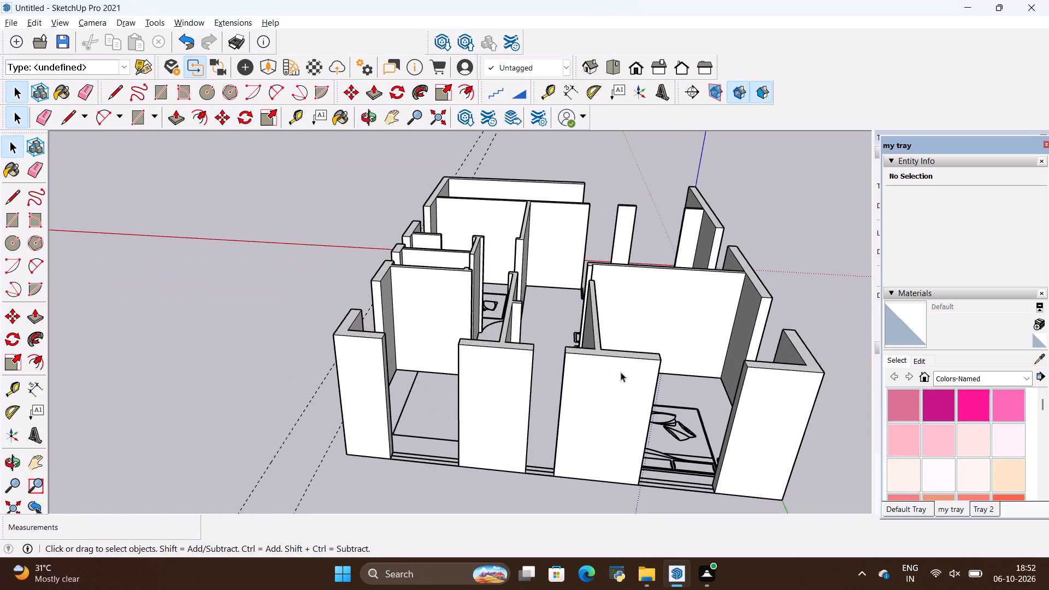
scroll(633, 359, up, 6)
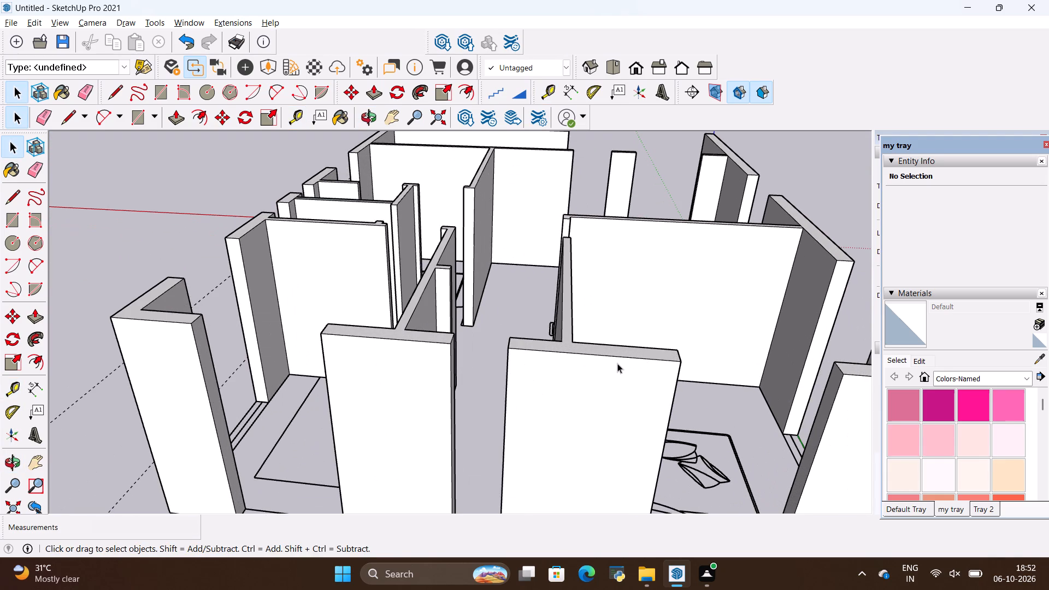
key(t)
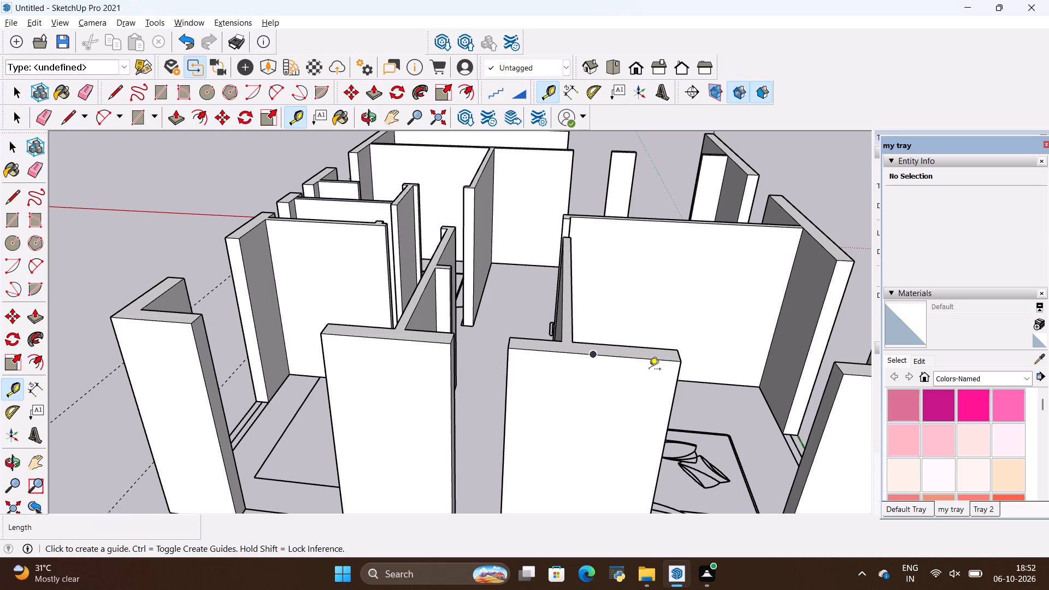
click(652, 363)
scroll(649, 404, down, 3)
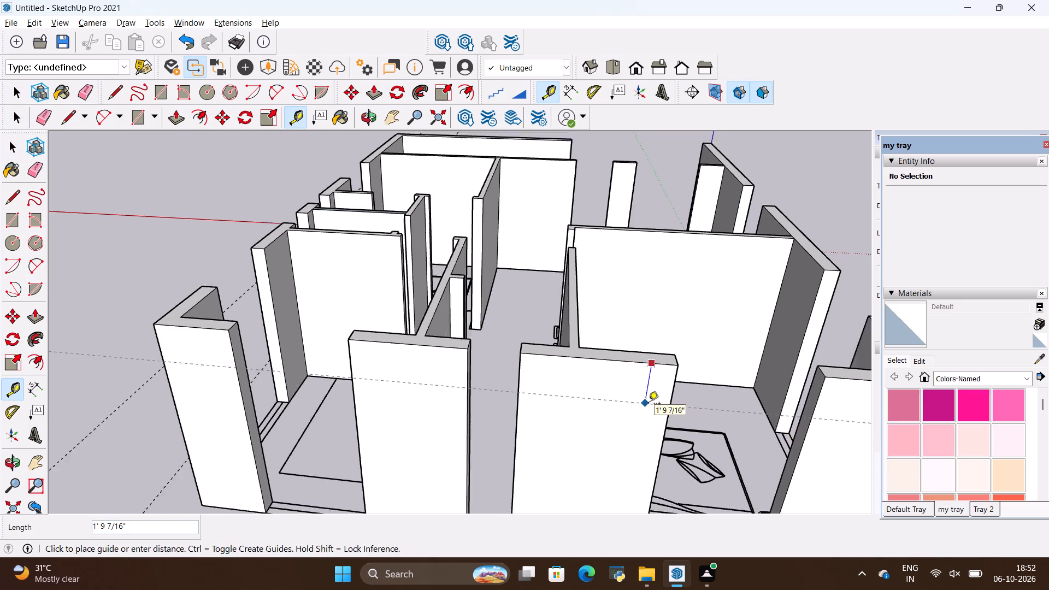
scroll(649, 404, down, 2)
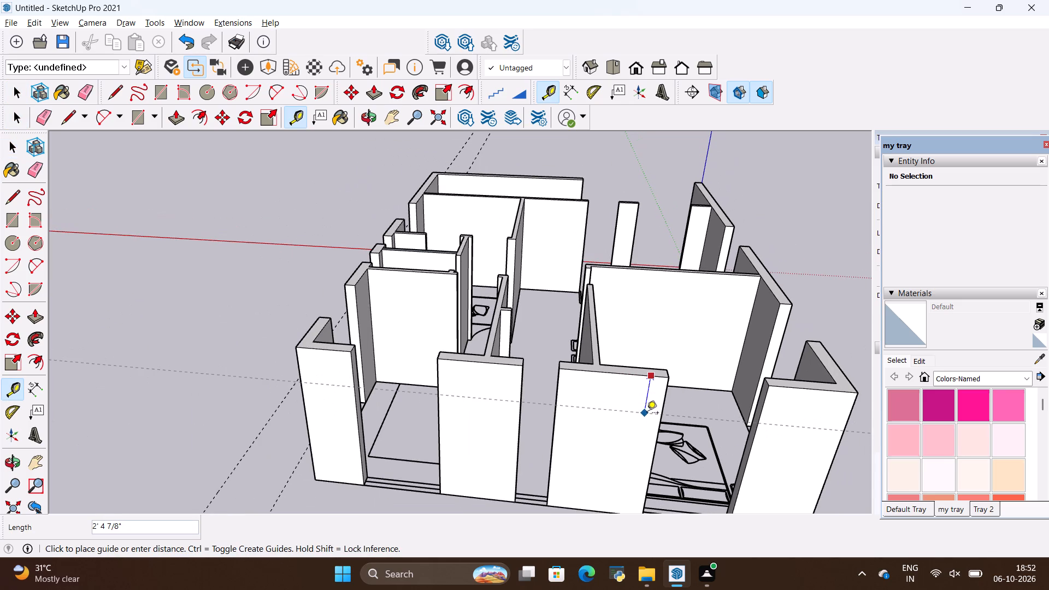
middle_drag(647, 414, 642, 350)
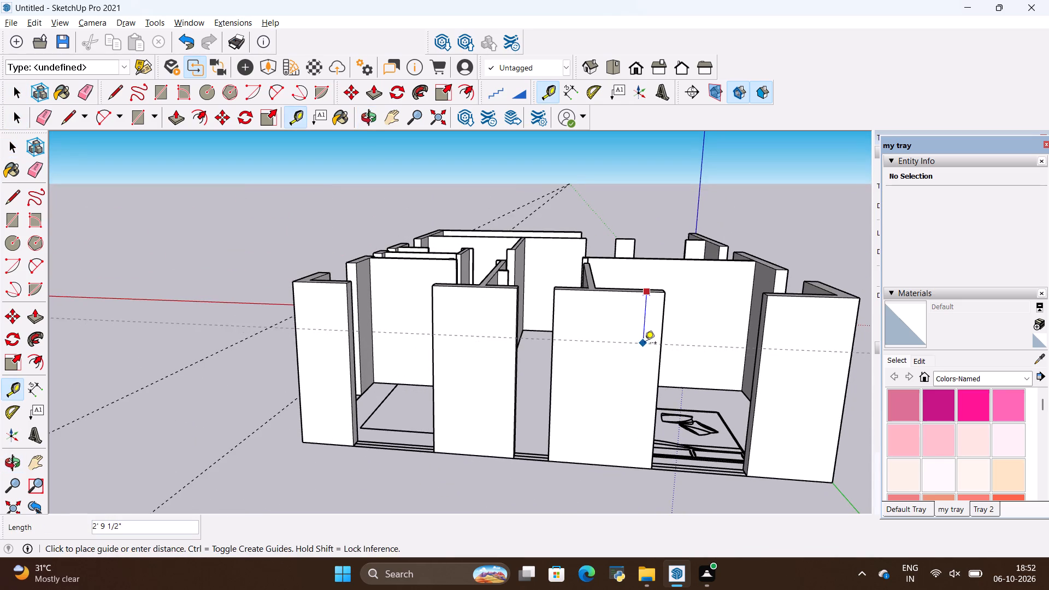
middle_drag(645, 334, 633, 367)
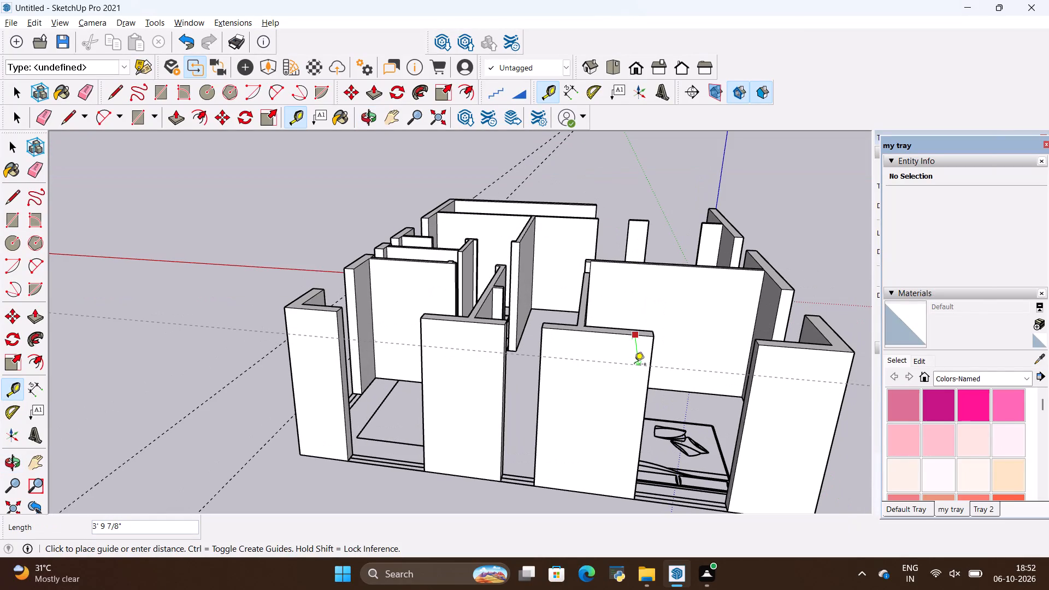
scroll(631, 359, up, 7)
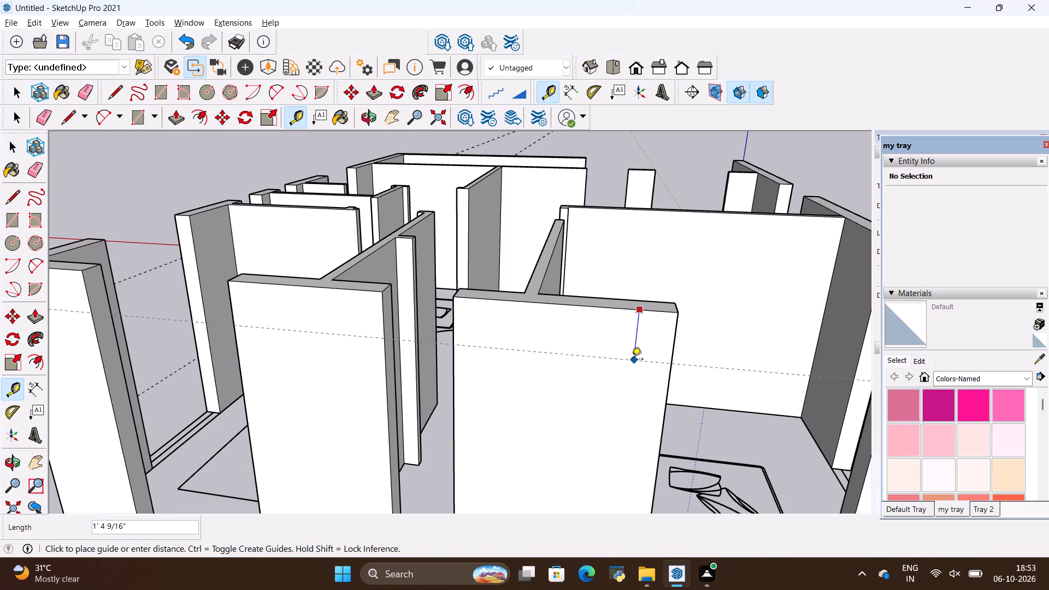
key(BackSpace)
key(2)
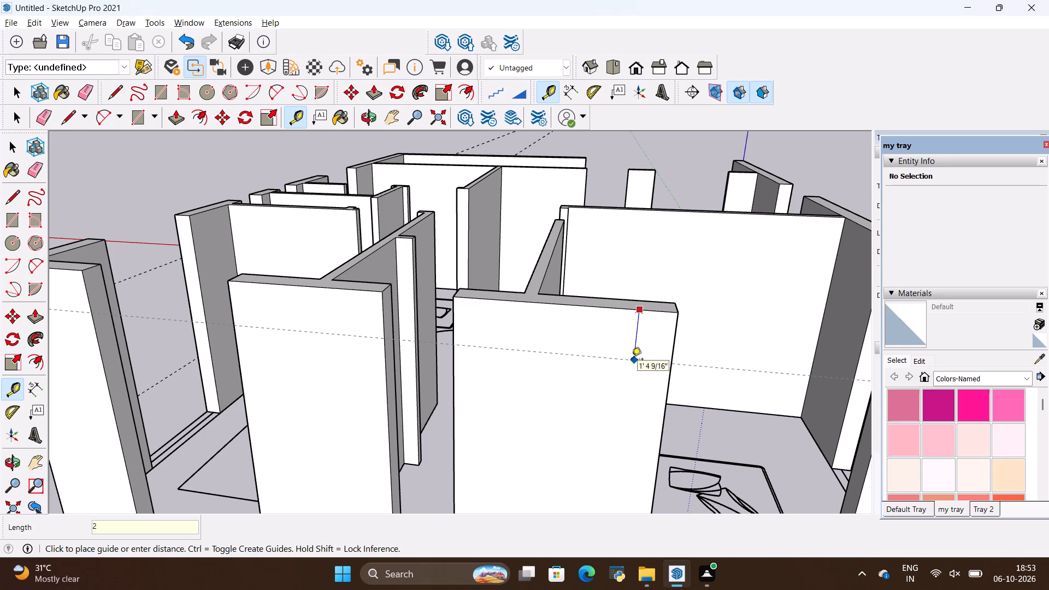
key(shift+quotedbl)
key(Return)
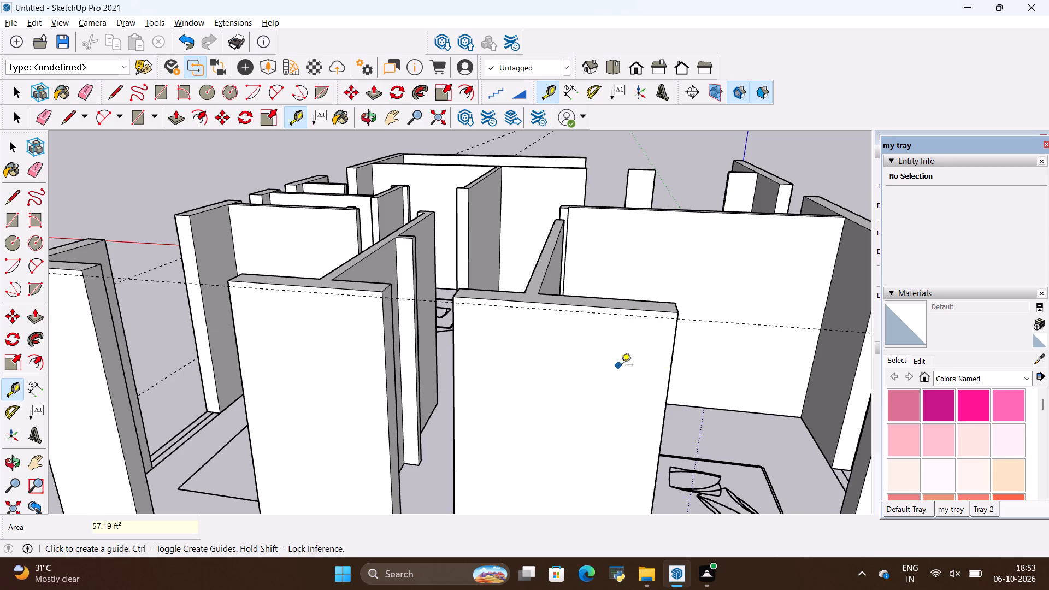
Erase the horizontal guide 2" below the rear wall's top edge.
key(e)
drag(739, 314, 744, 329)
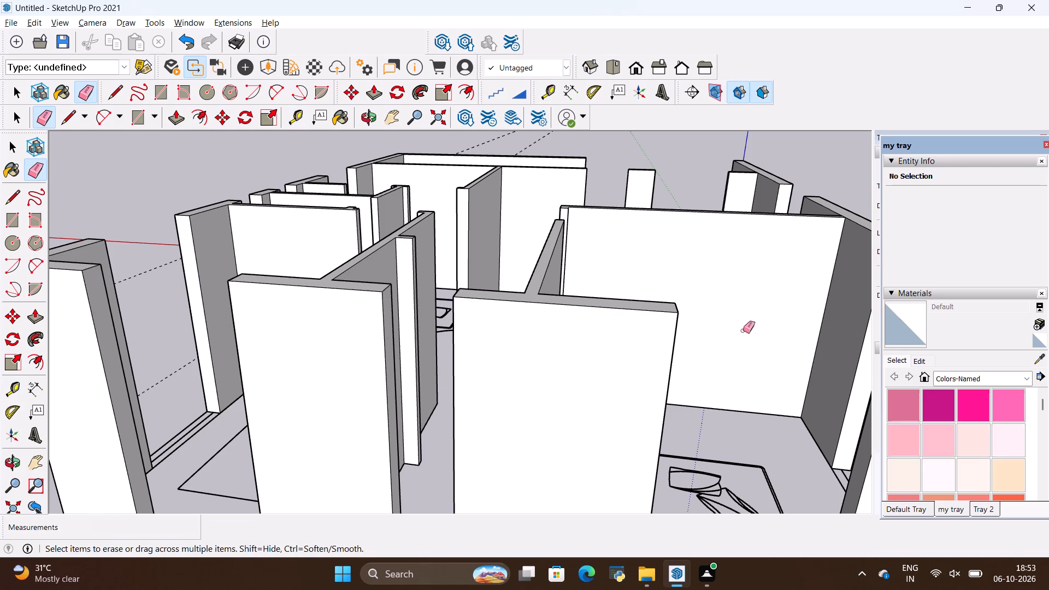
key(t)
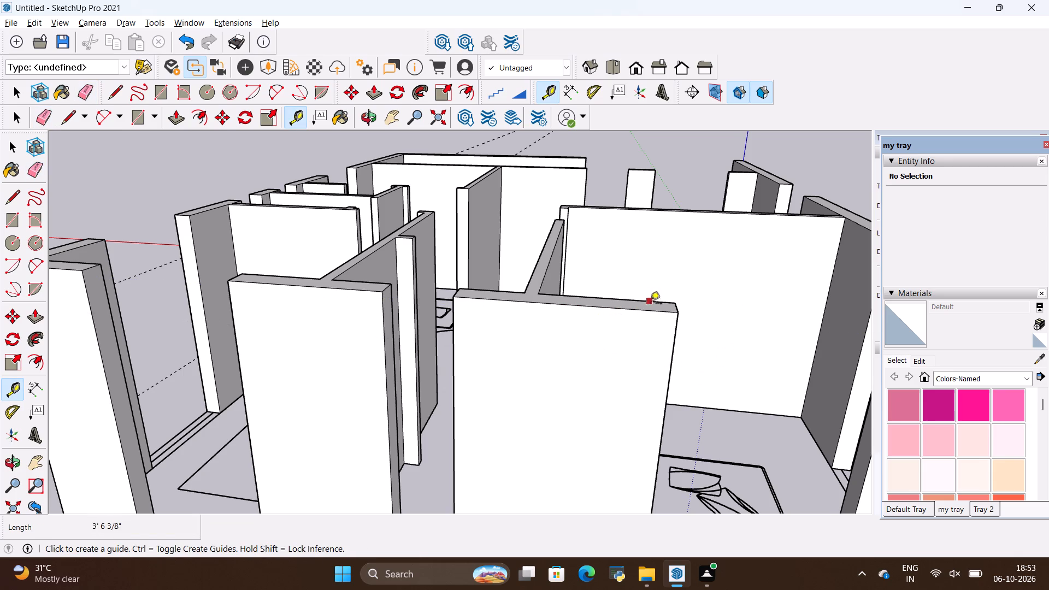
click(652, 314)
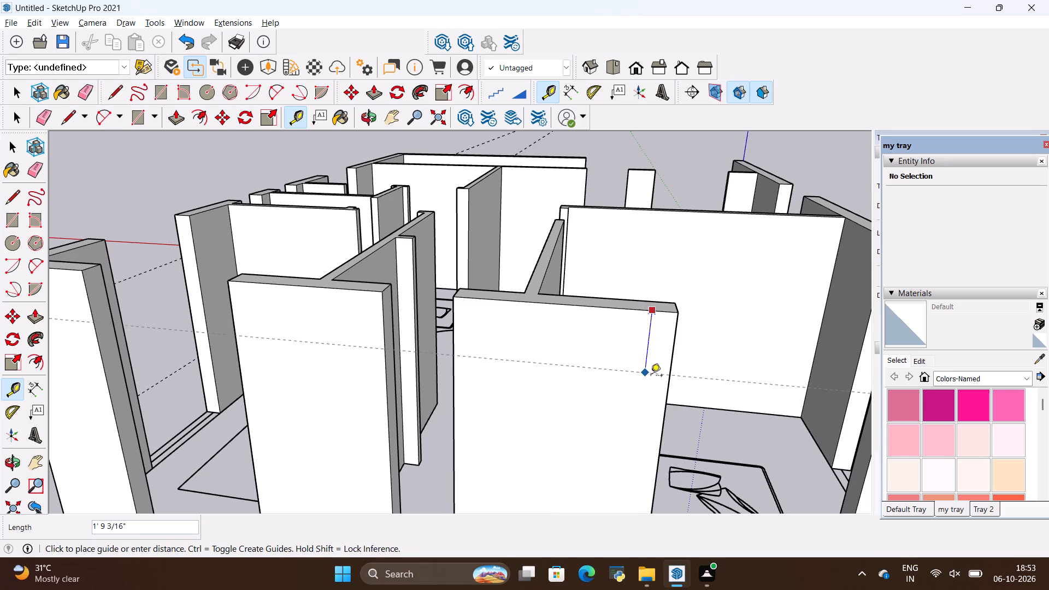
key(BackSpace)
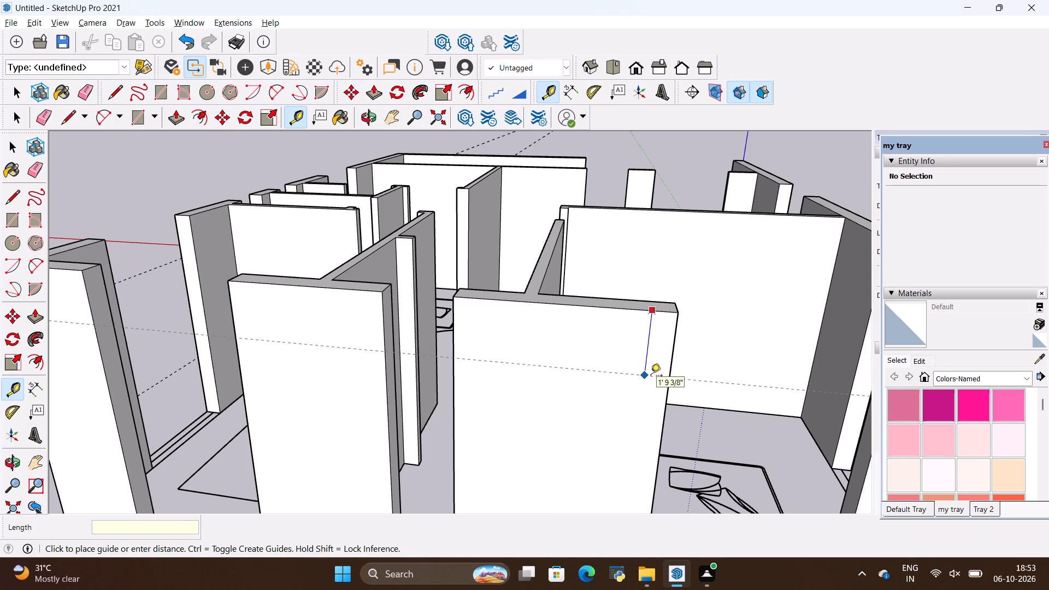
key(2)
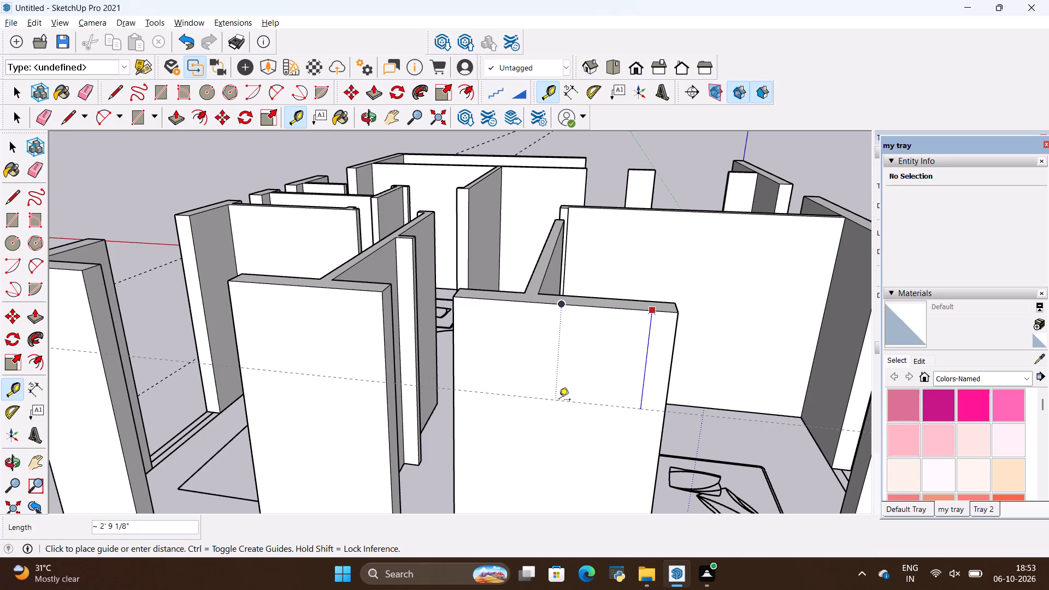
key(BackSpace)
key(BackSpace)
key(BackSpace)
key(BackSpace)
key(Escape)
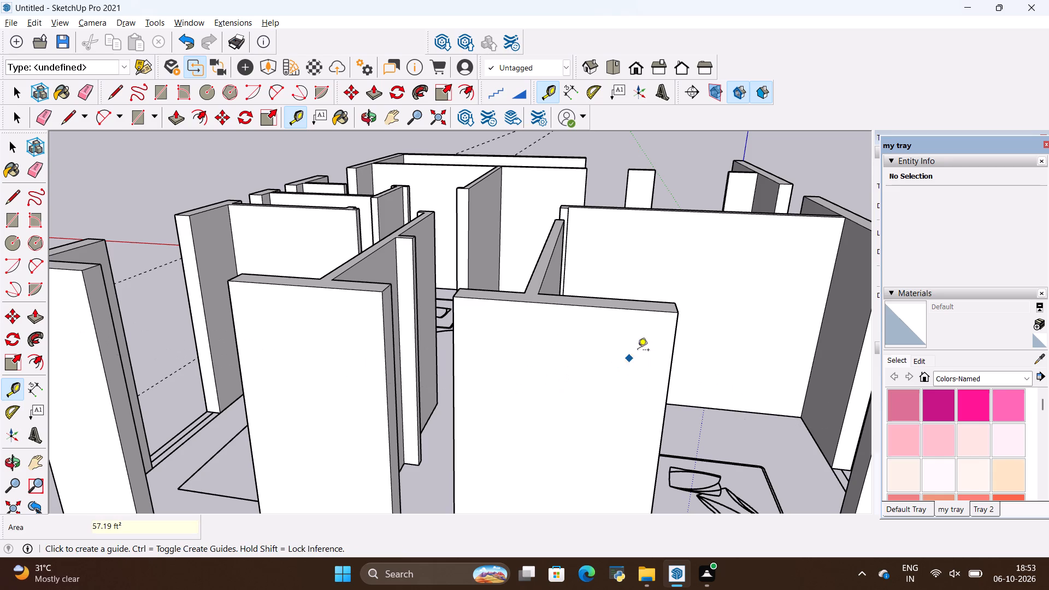
Place a horizontal guide 2' below the top edge of the rear outer wall piece beside the bedroom window.
click(646, 310)
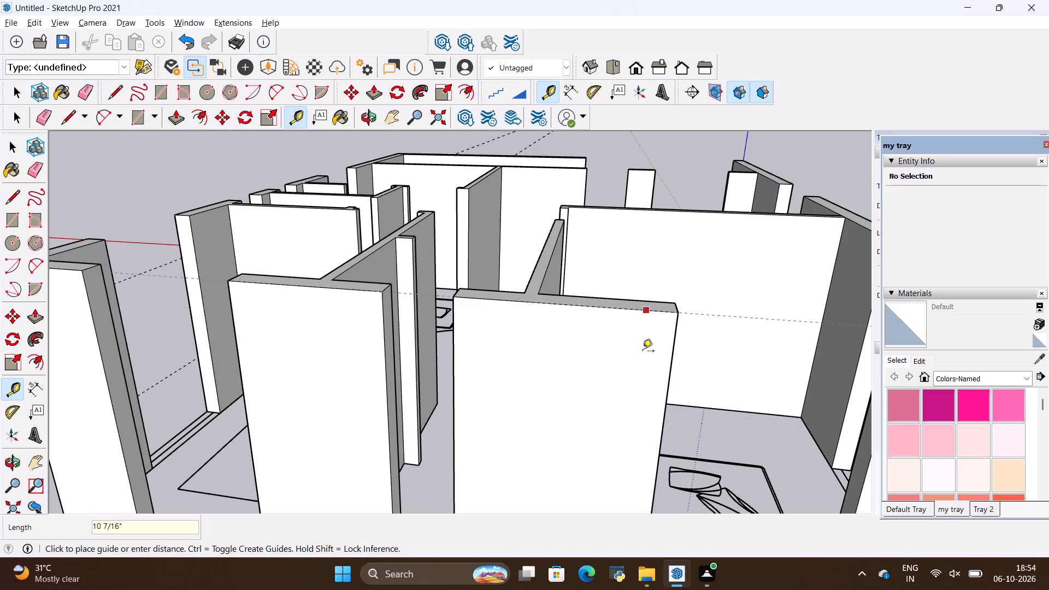
key(BackSpace)
key(BackSpace)
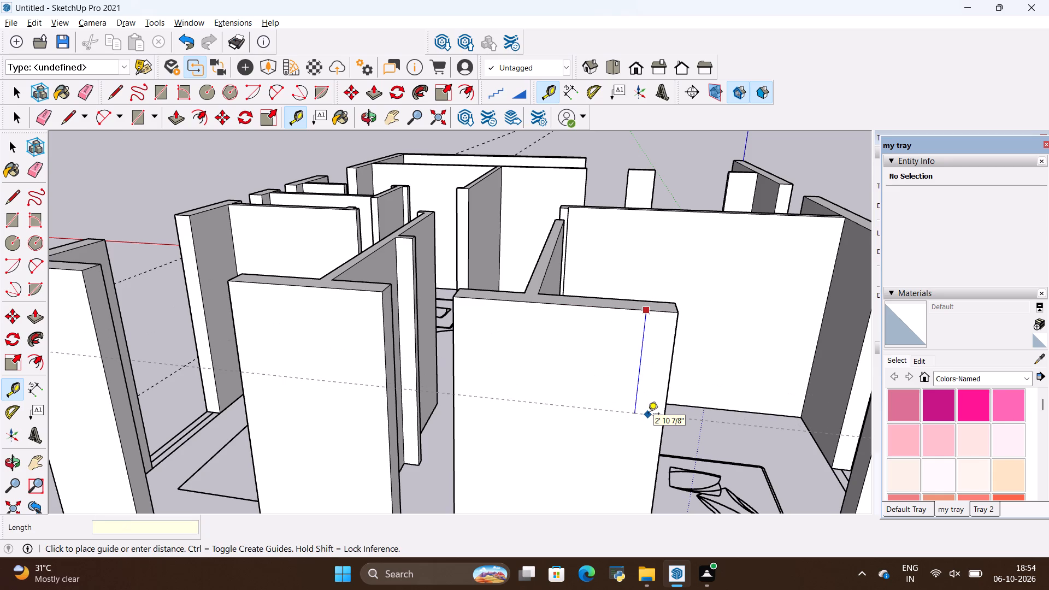
key(2)
key(apostrophe)
key(Return)
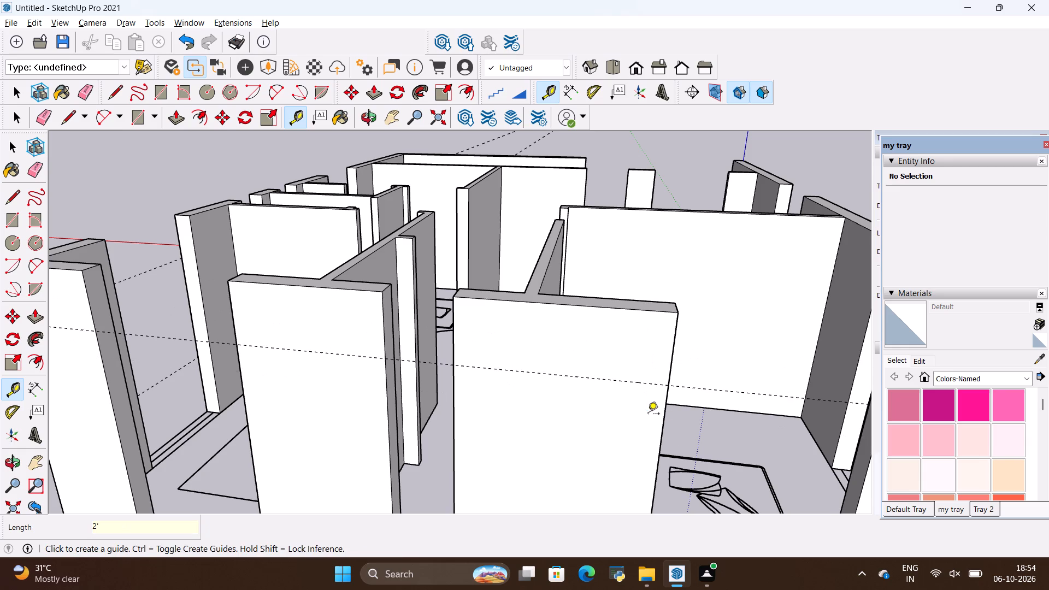
Place a second horizontal guide 5' below the 2' guide on the rear outer wall.
click(641, 384)
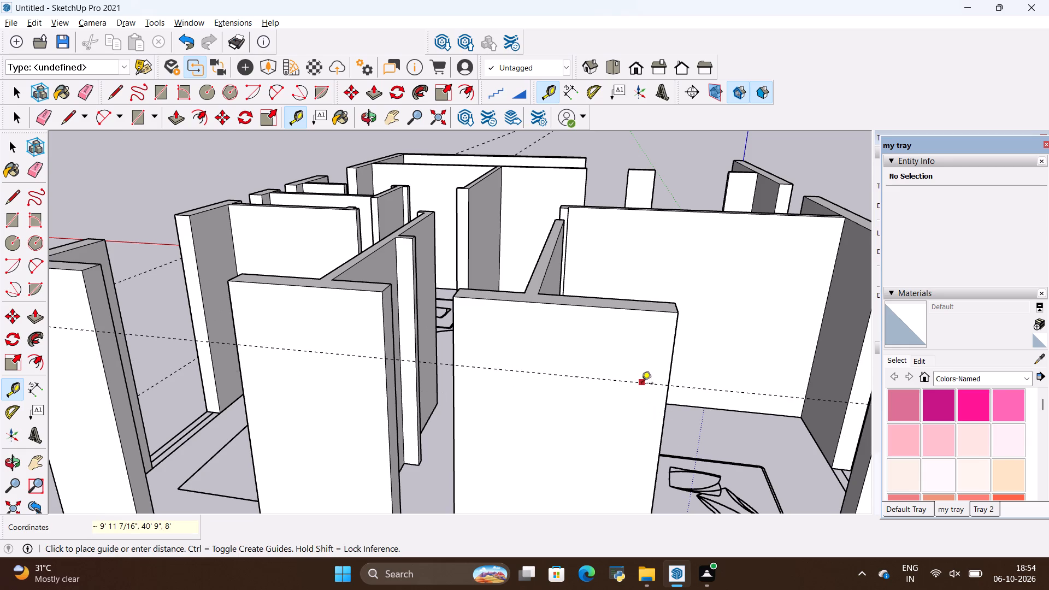
scroll(633, 428, down, 3)
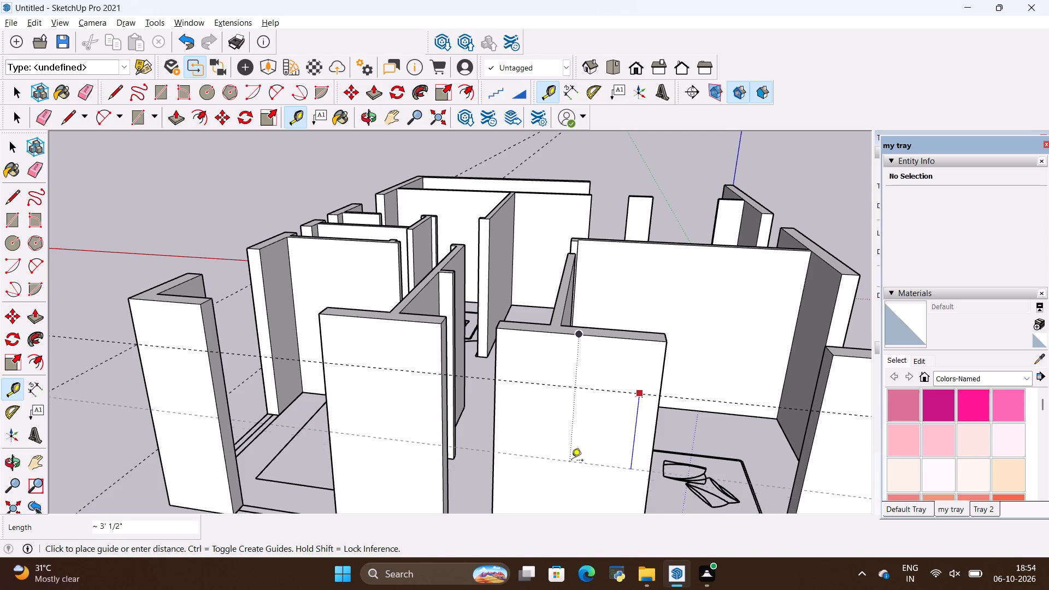
scroll(571, 461, down, 7)
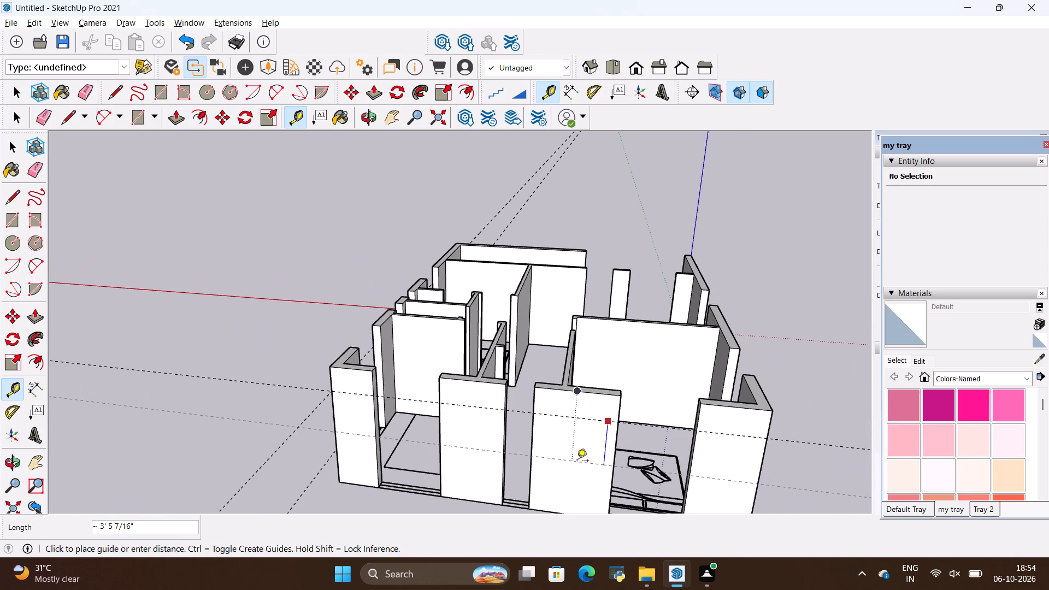
key(BackSpace)
key(4)
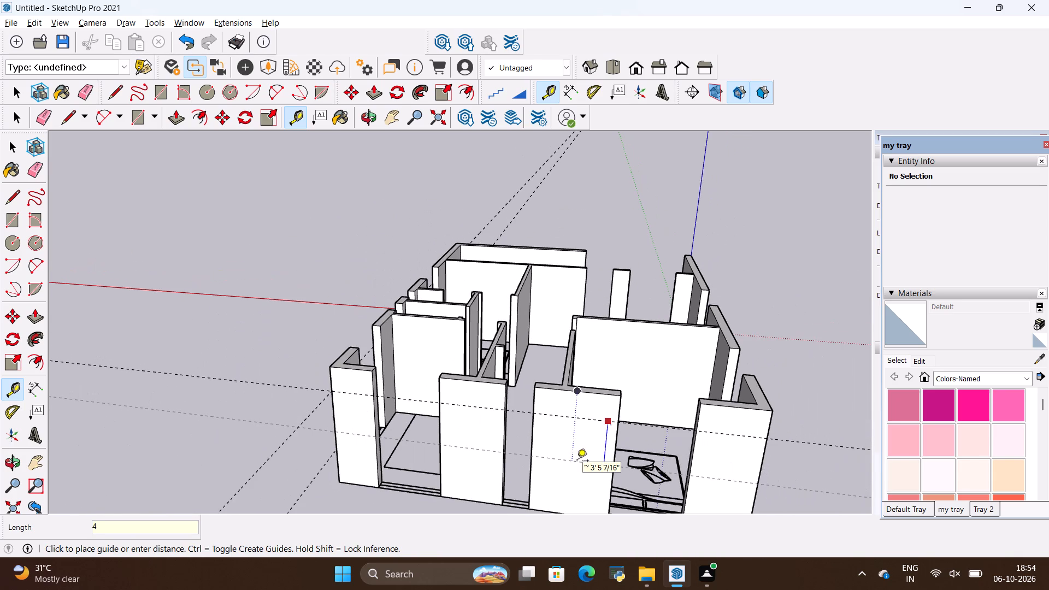
key(BackSpace)
text(5')
key(Return)
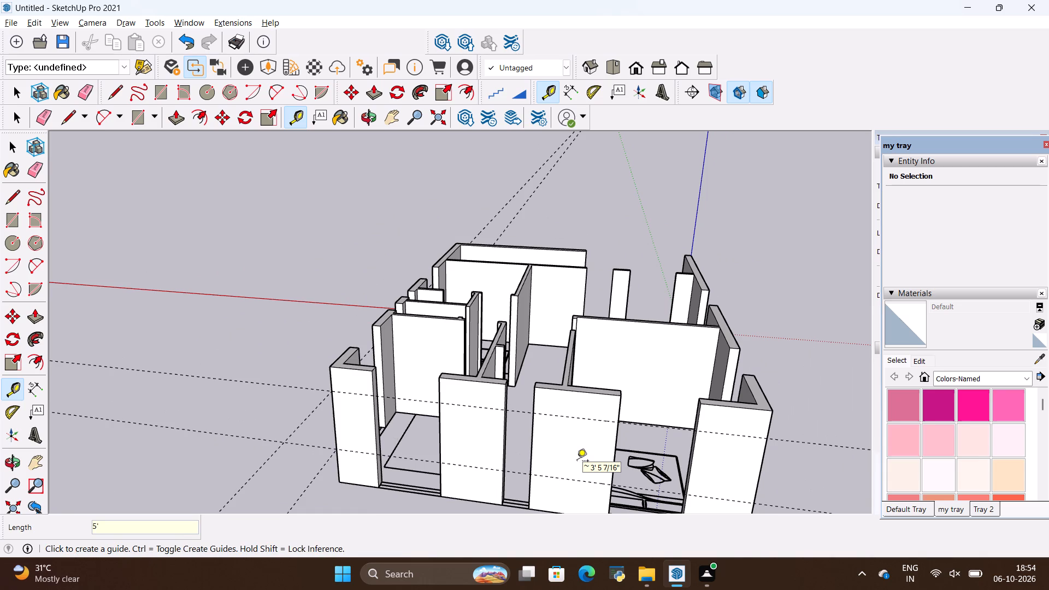
Place a guide 2' below the top edge of the middle piece of the outer wall along the green axis.
scroll(402, 365, down, 5)
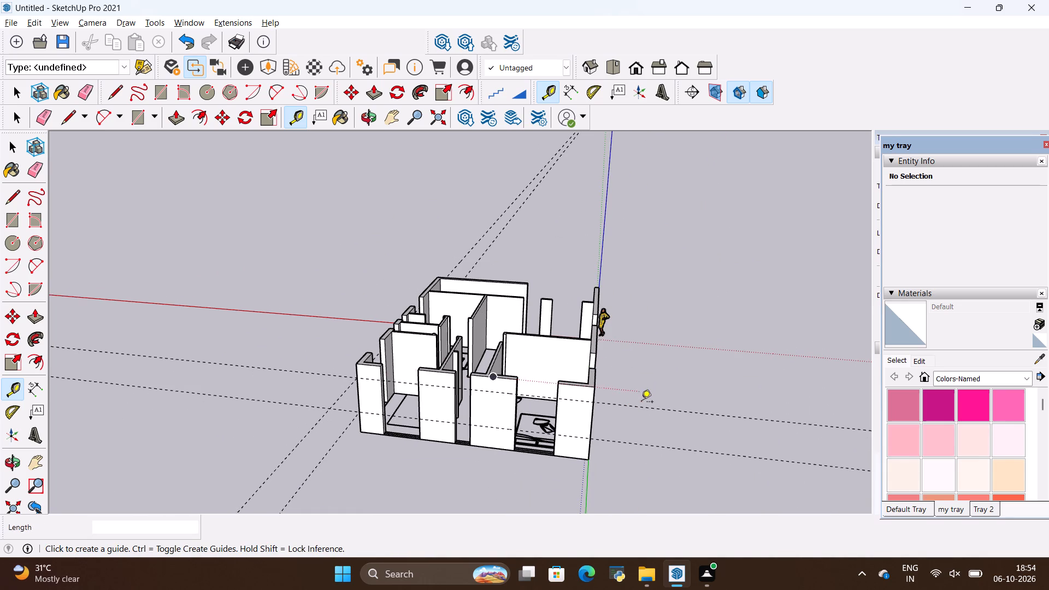
middle_drag(642, 402, 386, 413)
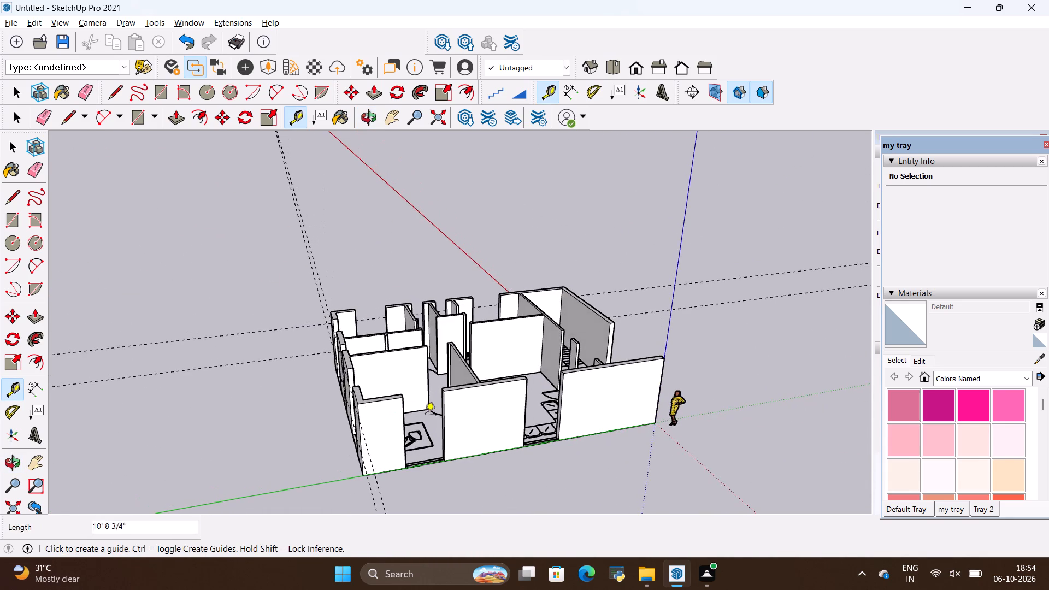
scroll(433, 409, up, 5)
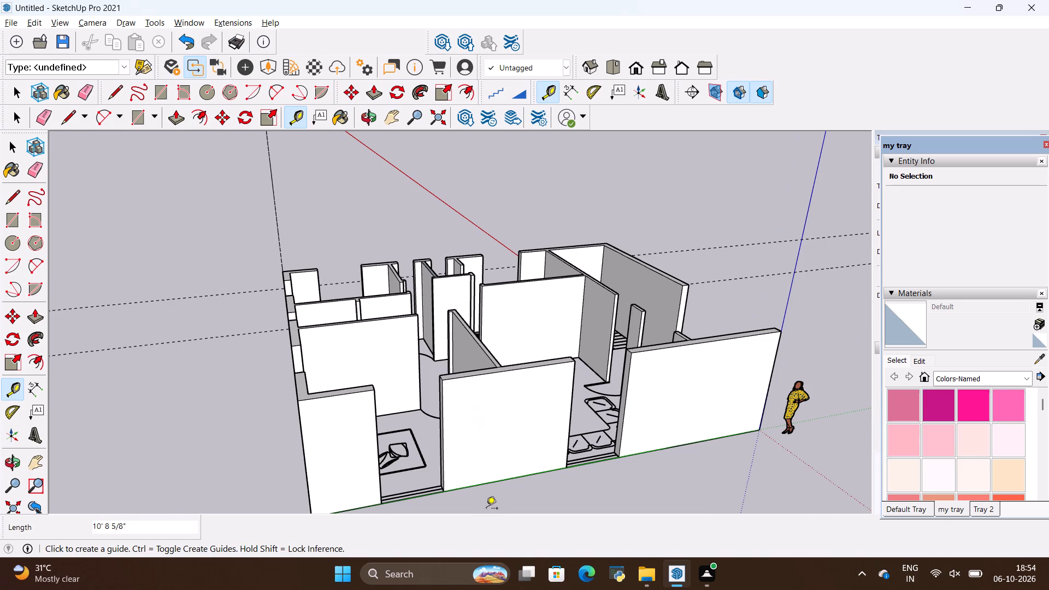
scroll(486, 509, up, 4)
key(t)
scroll(485, 506, up, 1)
key(t)
scroll(482, 489, up, 3)
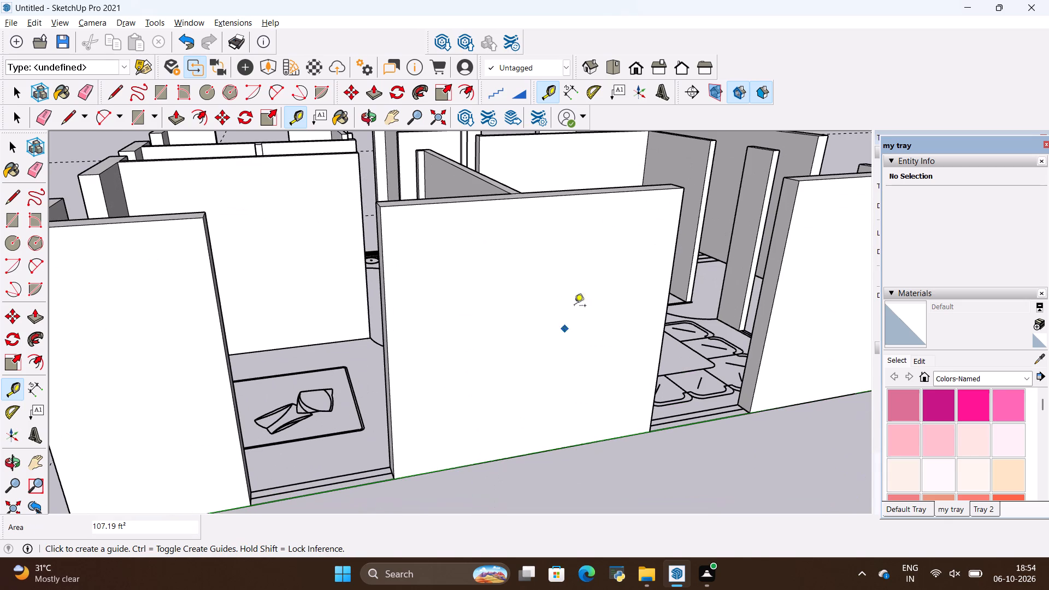
click(413, 206)
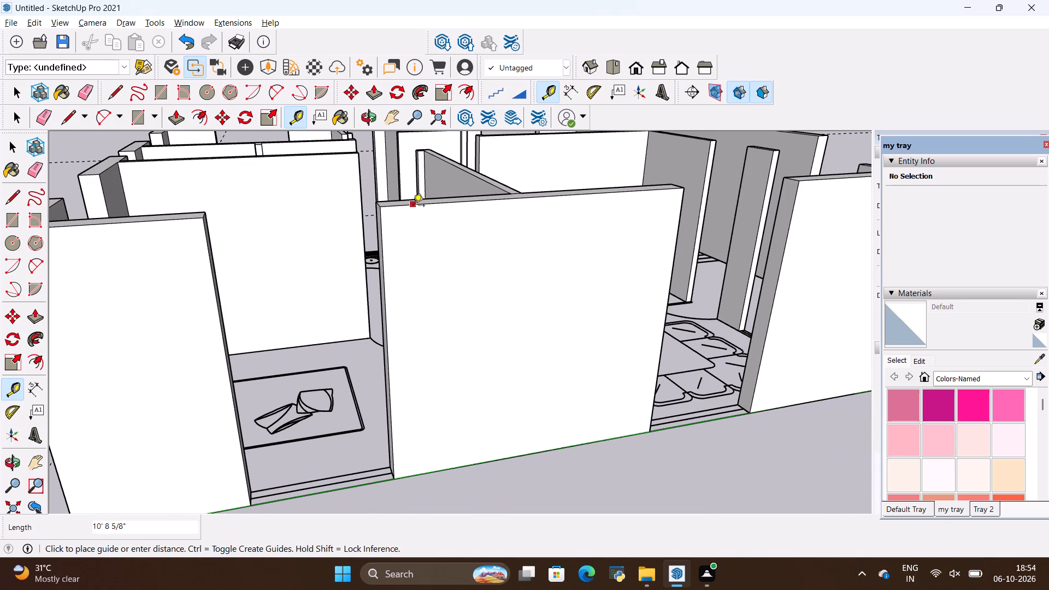
key(BackSpace)
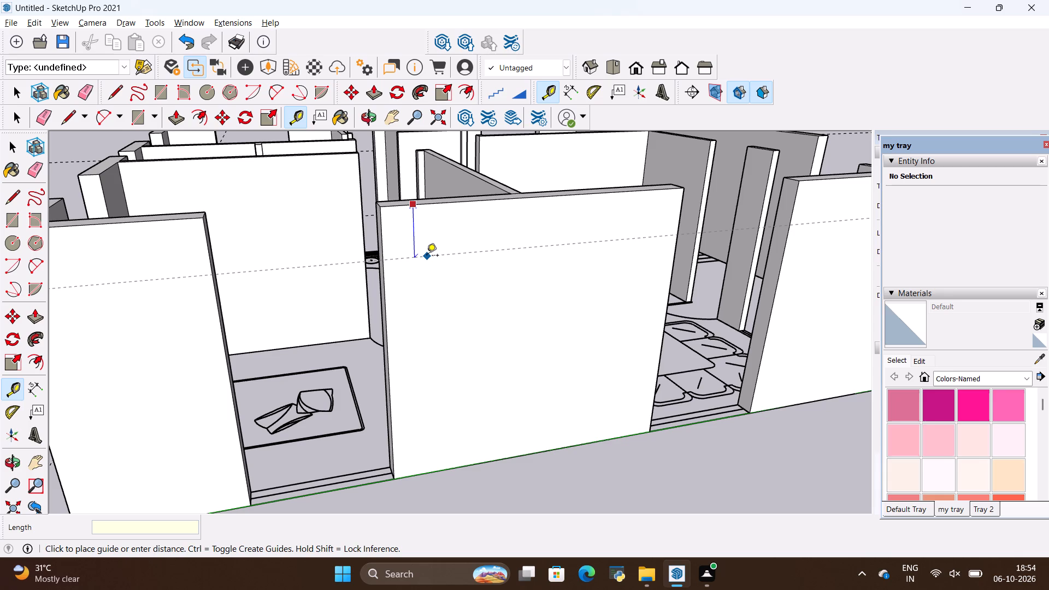
text(2')
key(Return)
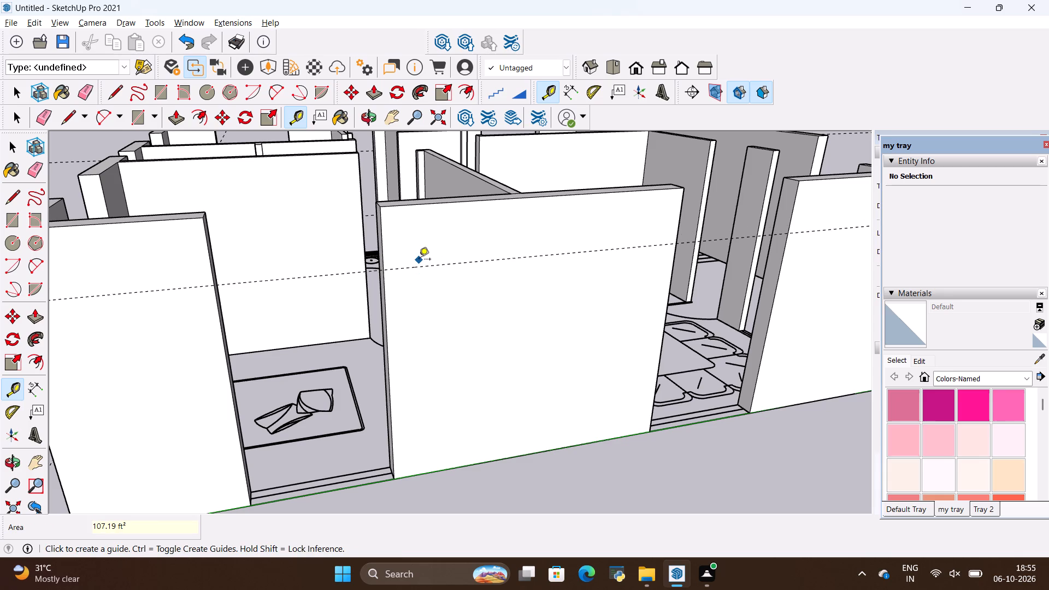
Place a second guide 5' below the 2' guide on the green-axis outer wall.
click(420, 267)
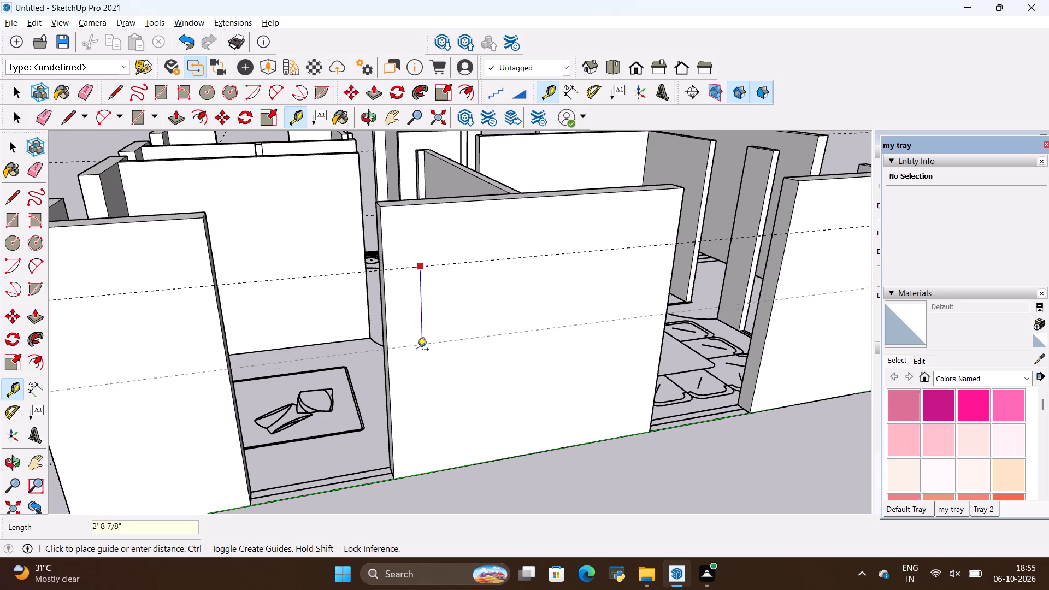
key(BackSpace)
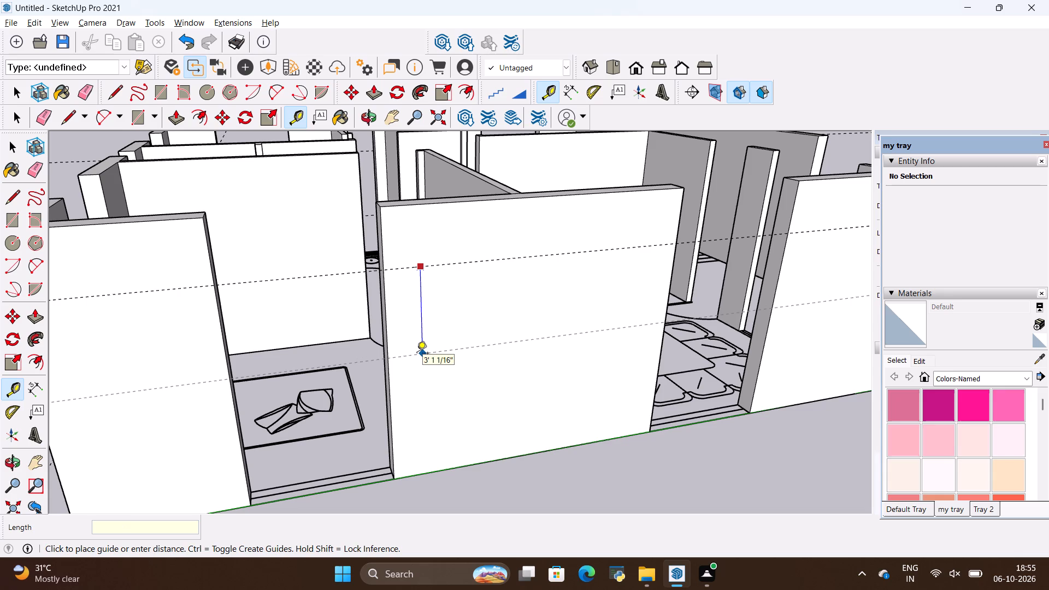
text(5')
key(Return)
Draw two 9" lines across the corner wall piece's end face at the first green-axis window opening, at both guide heights.
scroll(331, 420, down, 1)
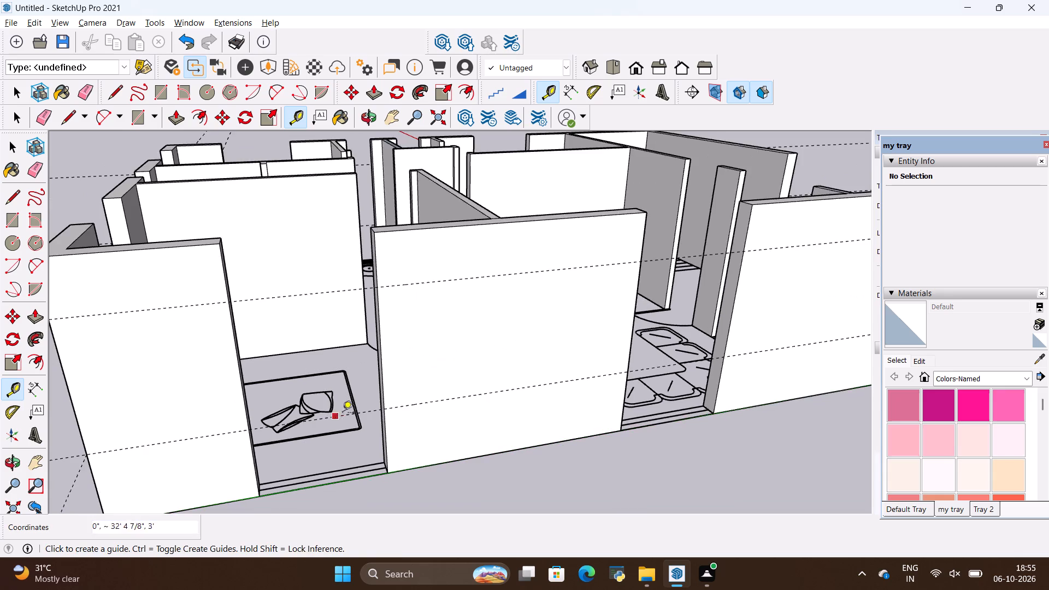
scroll(359, 408, down, 4)
scroll(637, 388, down, 2)
middle_drag(717, 391, 313, 259)
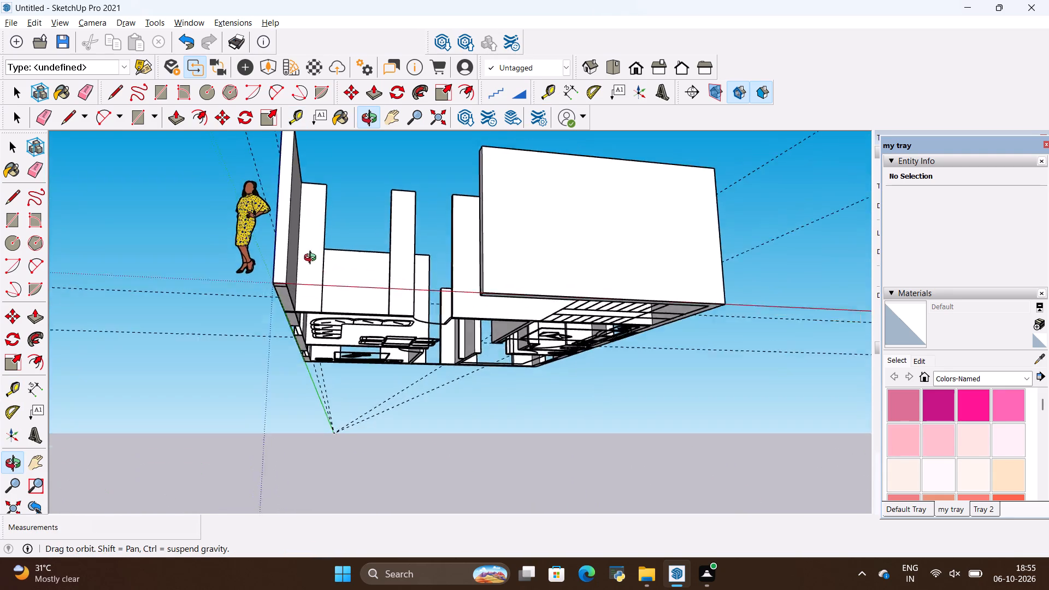
middle_drag(313, 259, 542, 398)
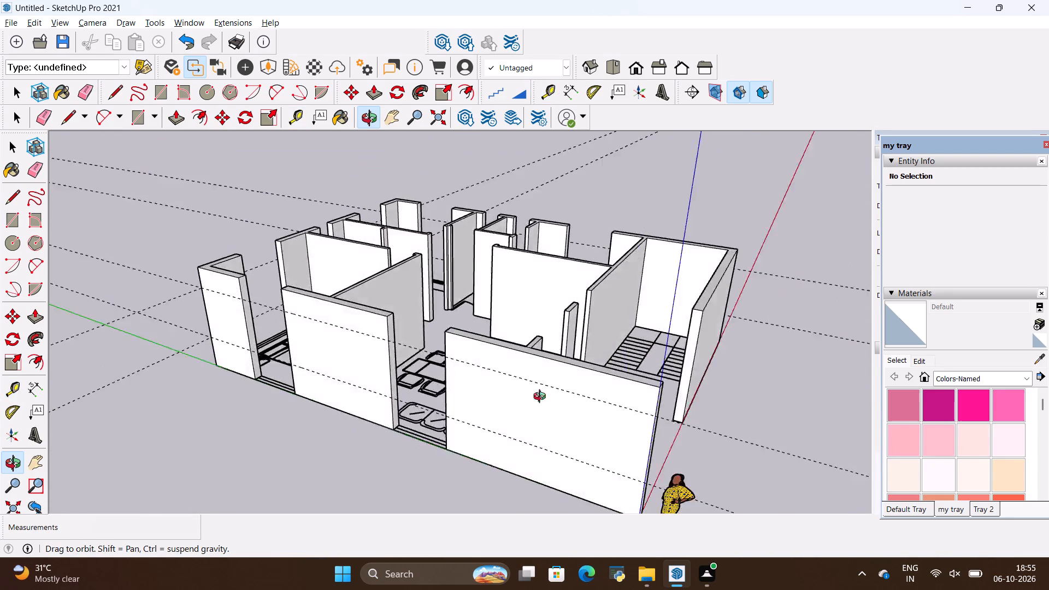
middle_drag(542, 398, 616, 381)
key(l)
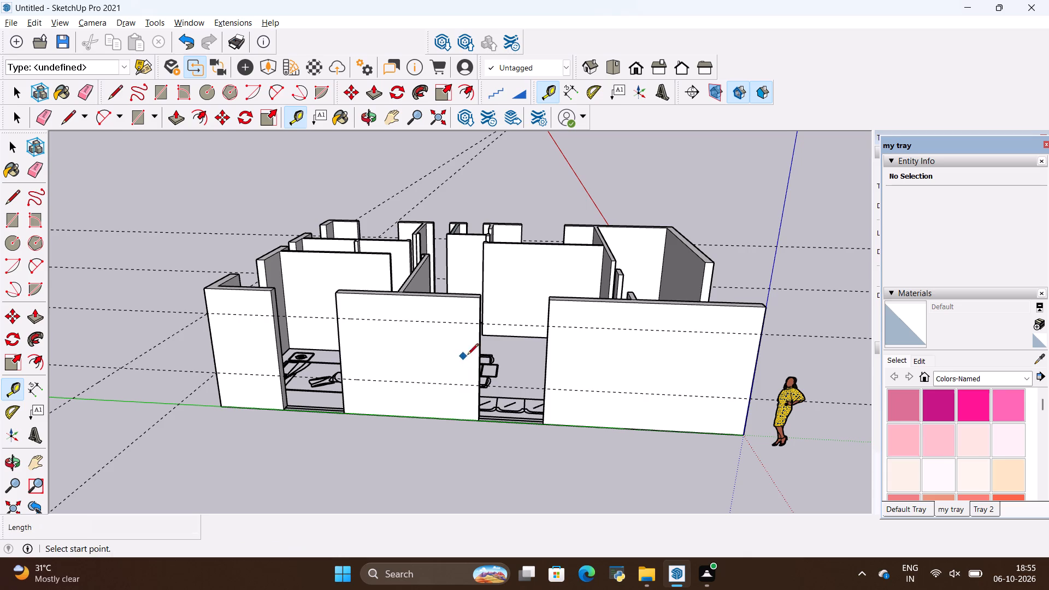
middle_drag(612, 344, 460, 422)
scroll(262, 303, up, 4)
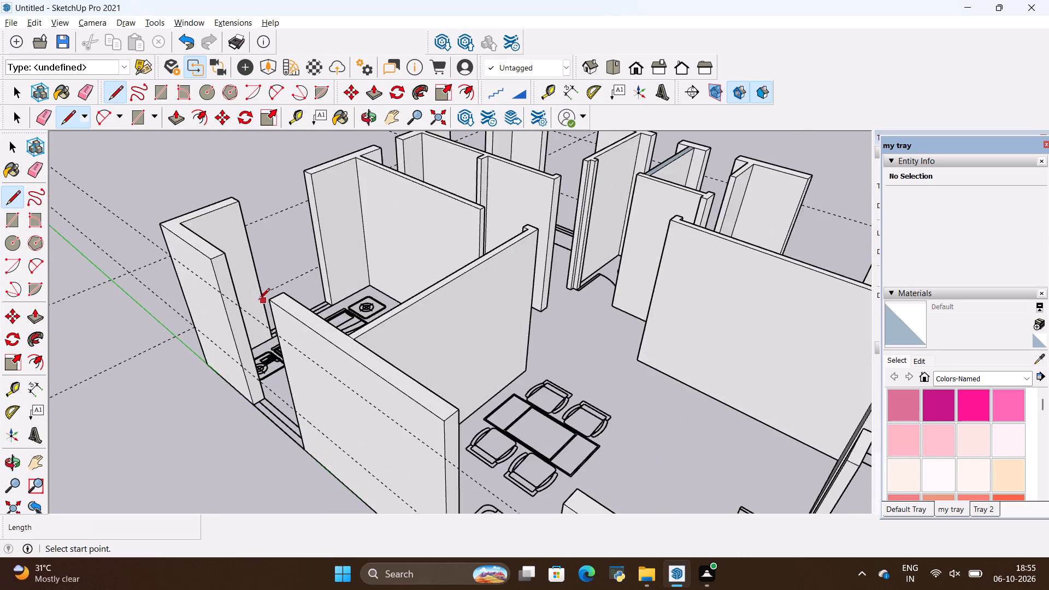
scroll(258, 300, up, 10)
click(215, 285)
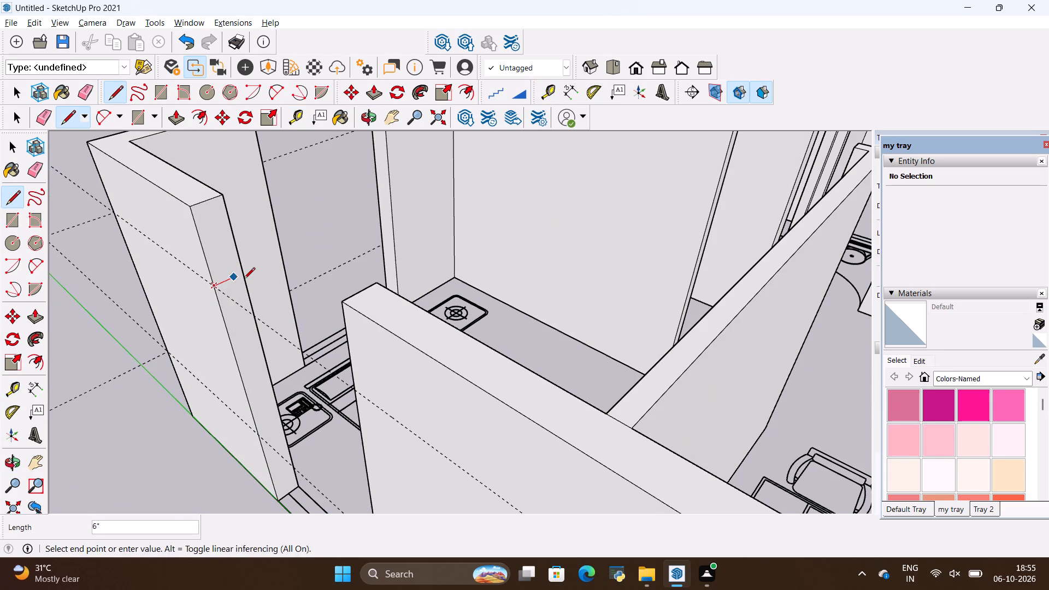
click(246, 278)
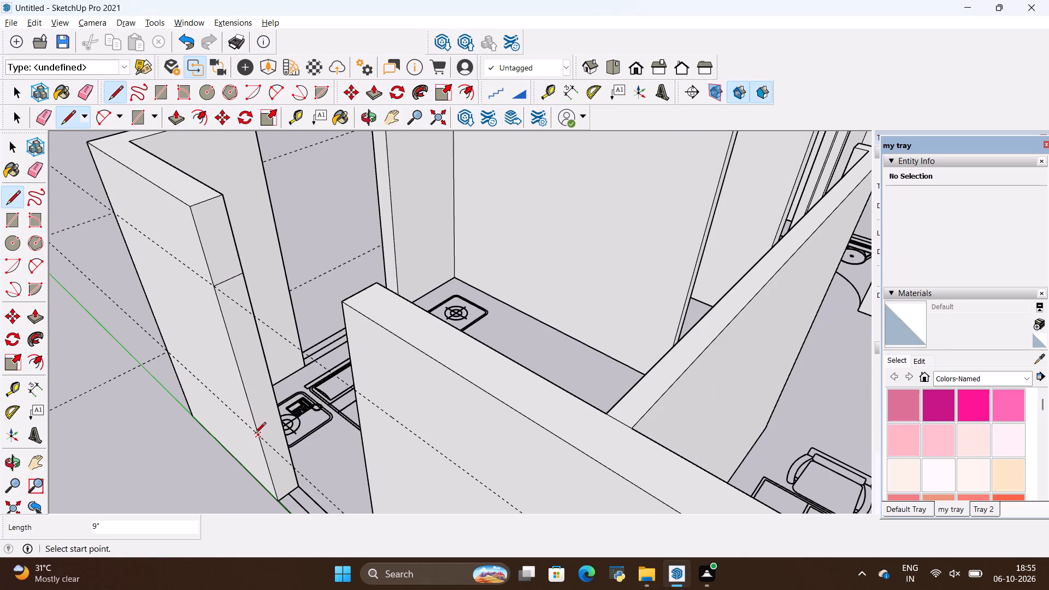
click(254, 434)
click(279, 425)
Draw two lines across the middle wall piece's end face at the living-area window opening, at the upper and lower guide heights.
scroll(180, 380, down, 8)
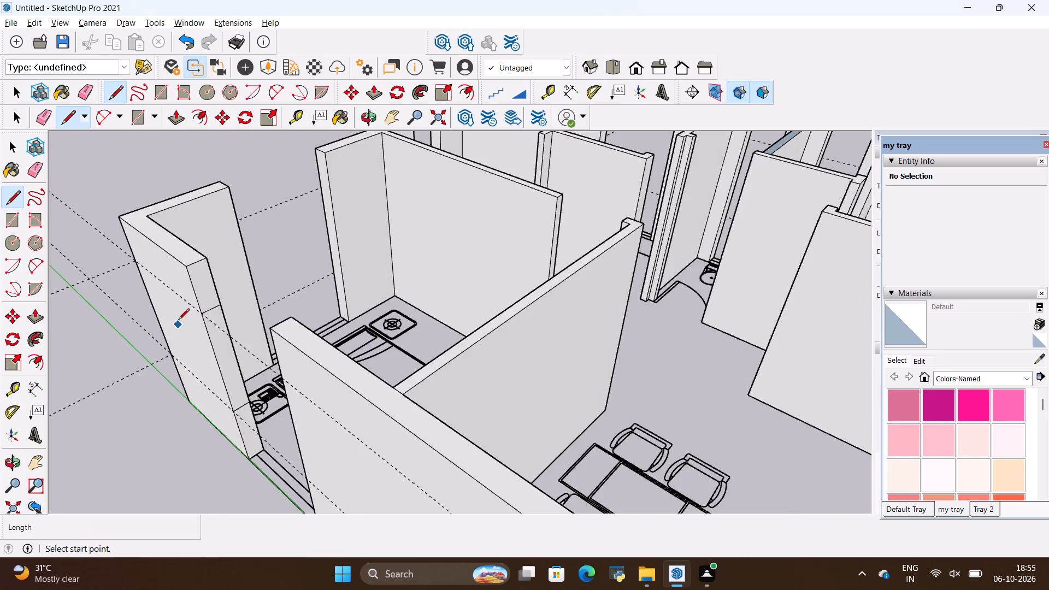
scroll(178, 321, down, 11)
scroll(262, 405, up, 10)
scroll(244, 299, up, 7)
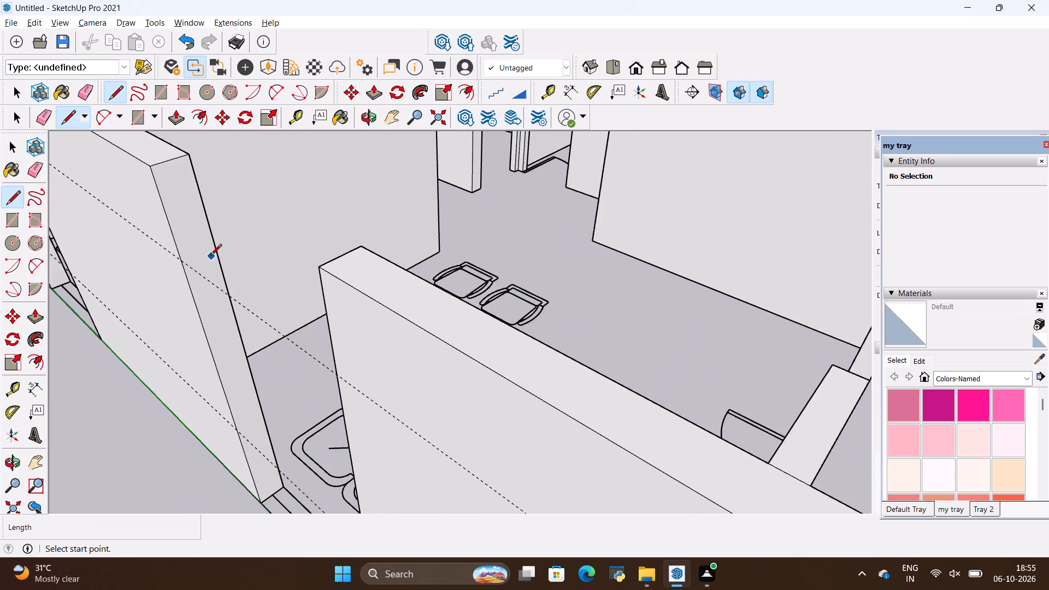
scroll(210, 256, up, 1)
click(172, 261)
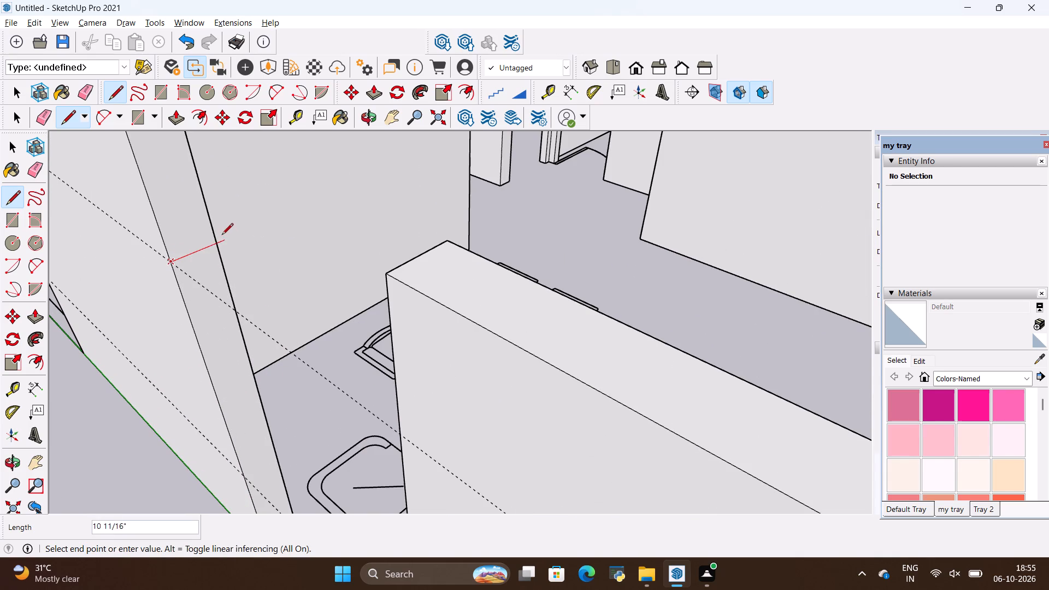
scroll(209, 241, down, 2)
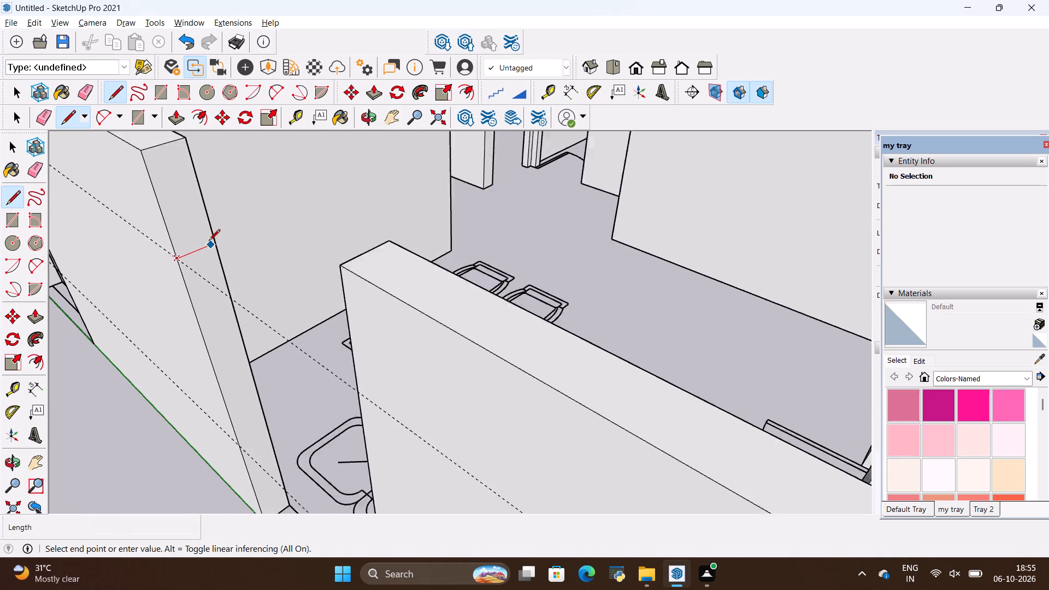
scroll(209, 241, down, 5)
scroll(209, 238, up, 10)
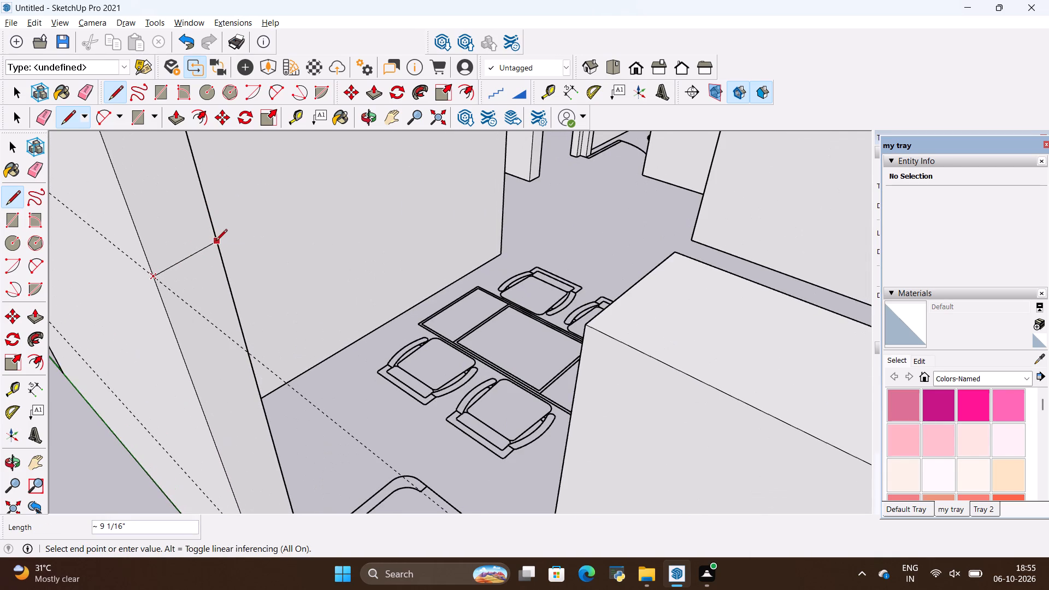
click(217, 247)
scroll(216, 246, down, 12)
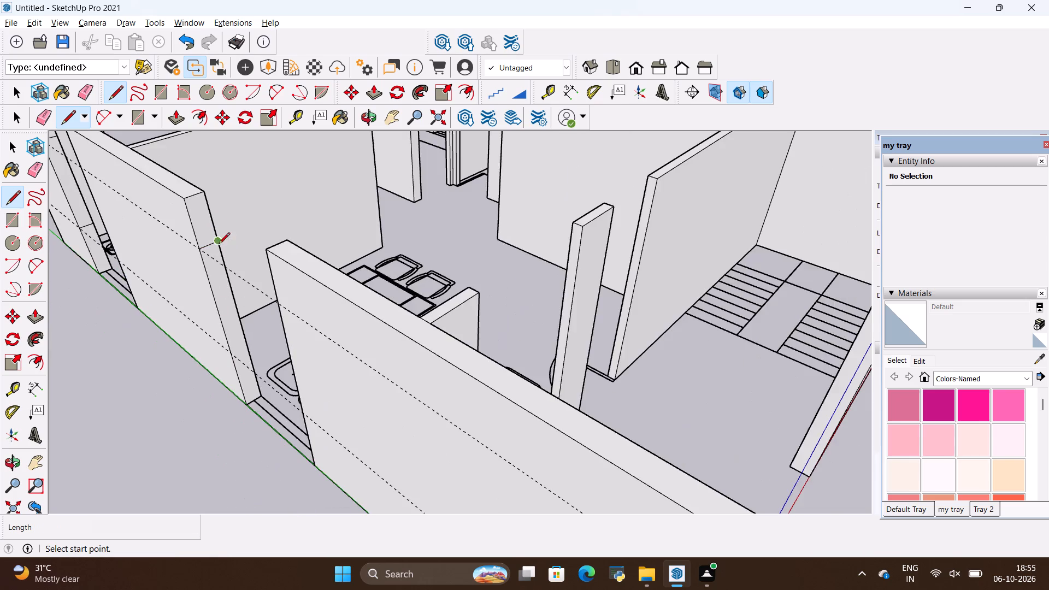
scroll(215, 356, up, 9)
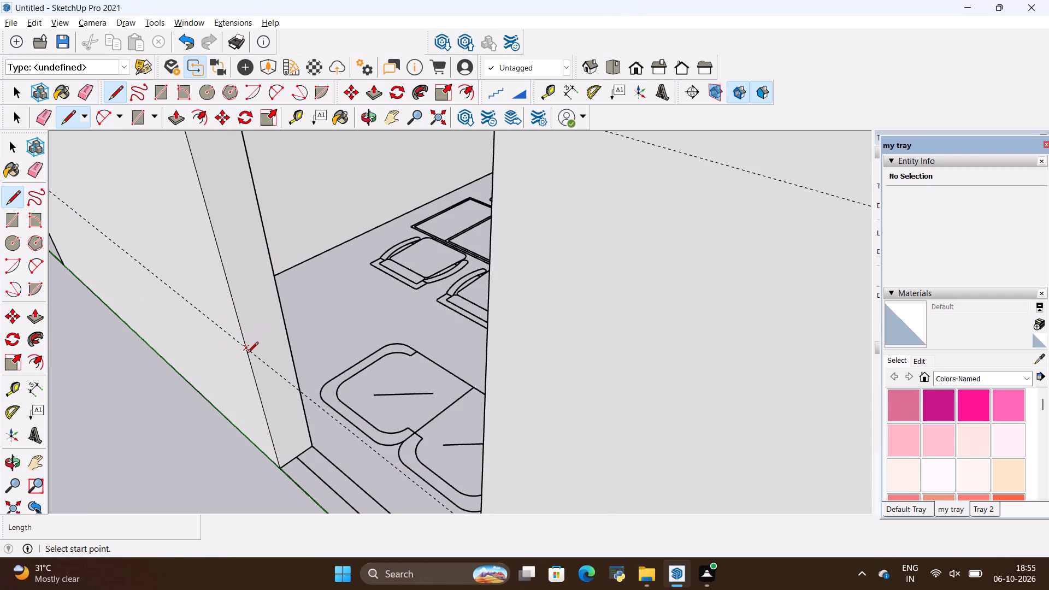
click(245, 352)
click(287, 328)
scroll(268, 343, down, 6)
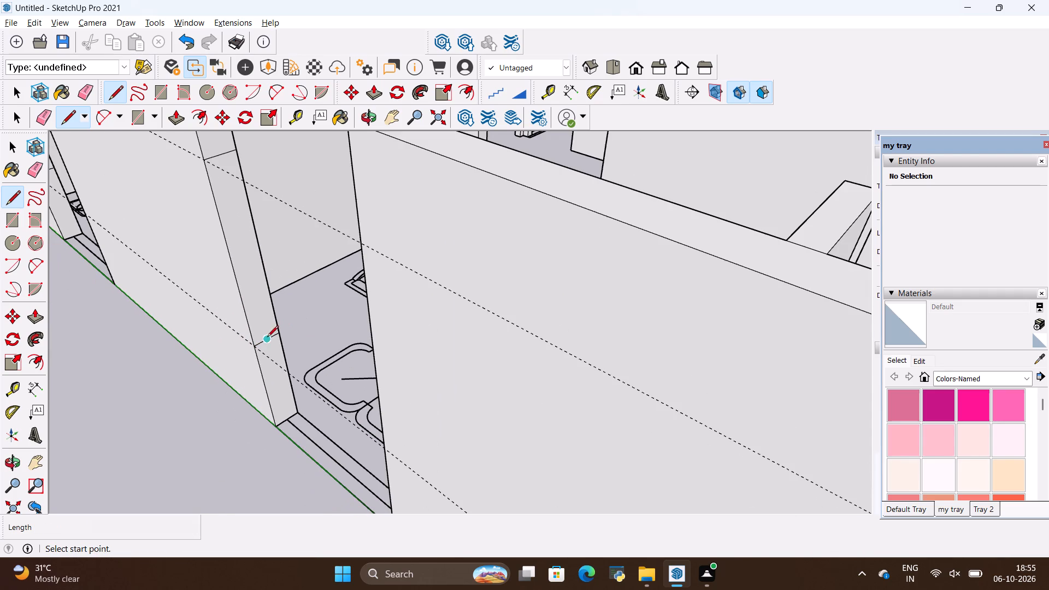
click(166, 408)
scroll(166, 407, down, 7)
key(space)
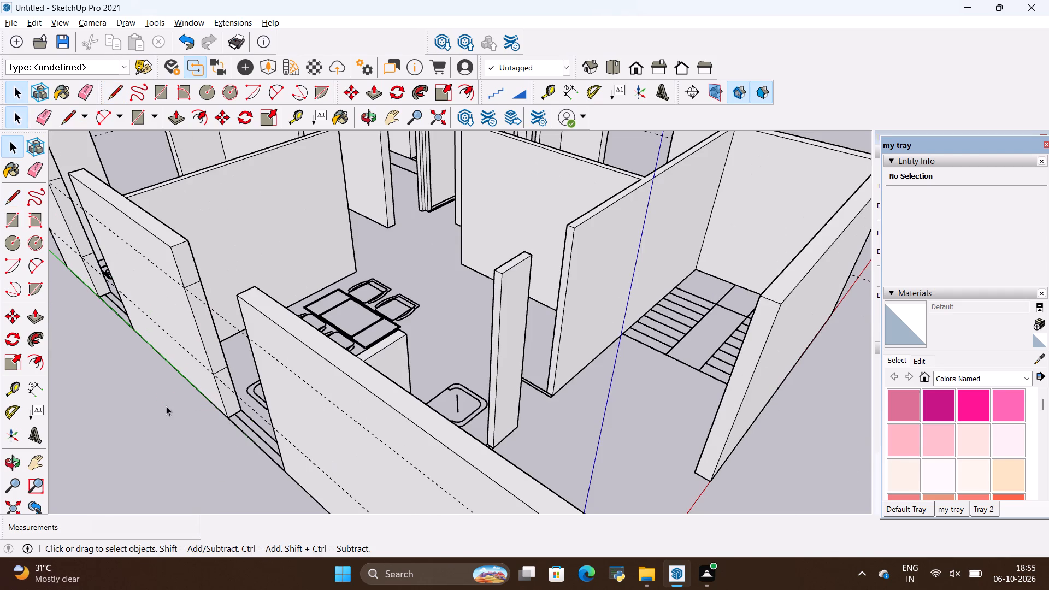
click(166, 406)
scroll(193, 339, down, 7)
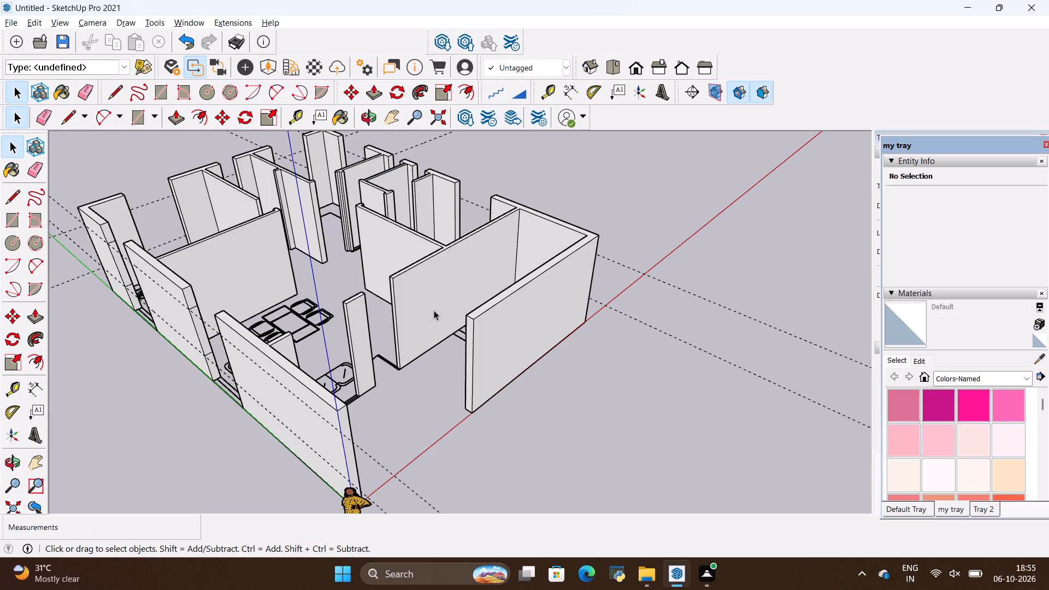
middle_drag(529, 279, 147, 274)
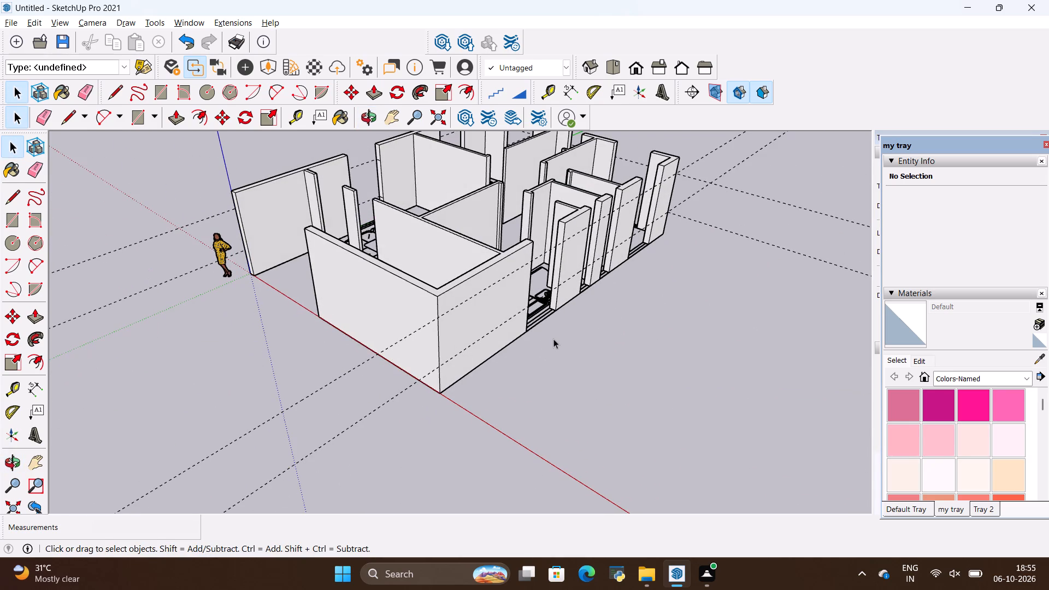
Draw a line across the end face of the outer wall beside the stove at the upper guide height, and erase its overhanging stub.
key(l)
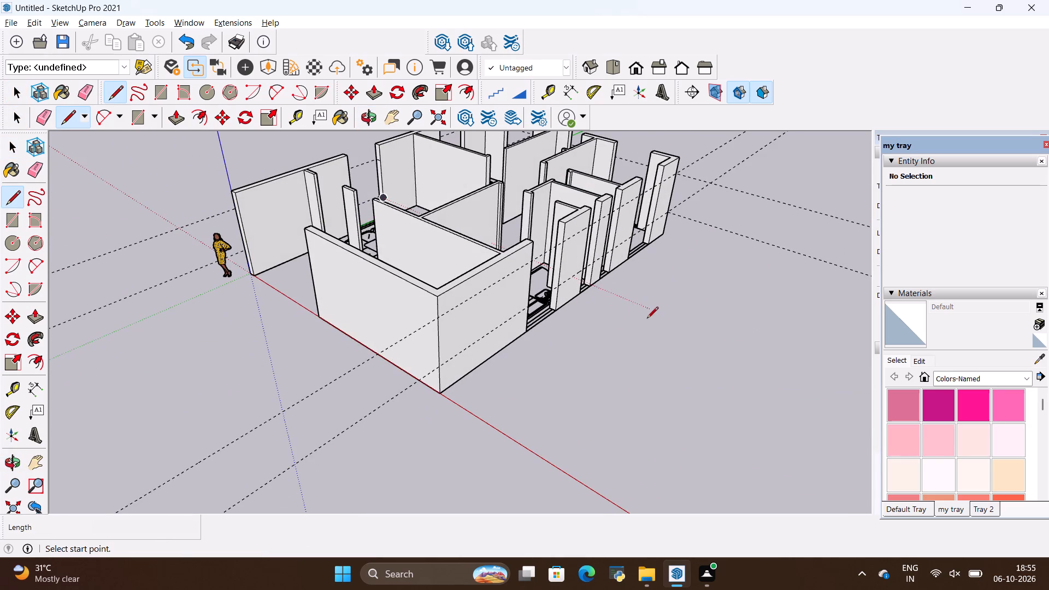
middle_drag(639, 326, 214, 350)
scroll(369, 234, up, 8)
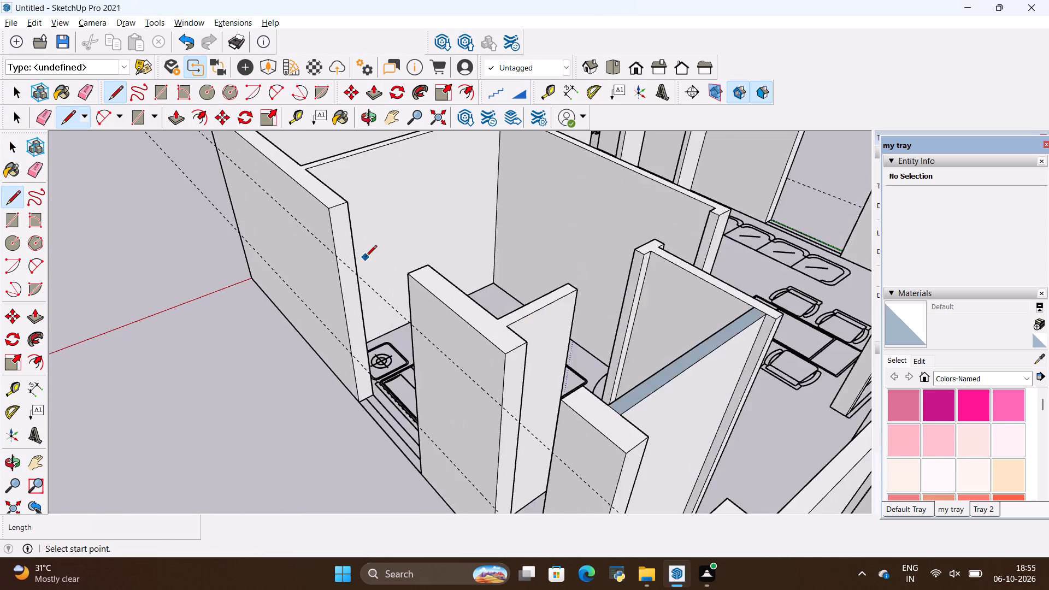
scroll(366, 257, up, 4)
click(320, 252)
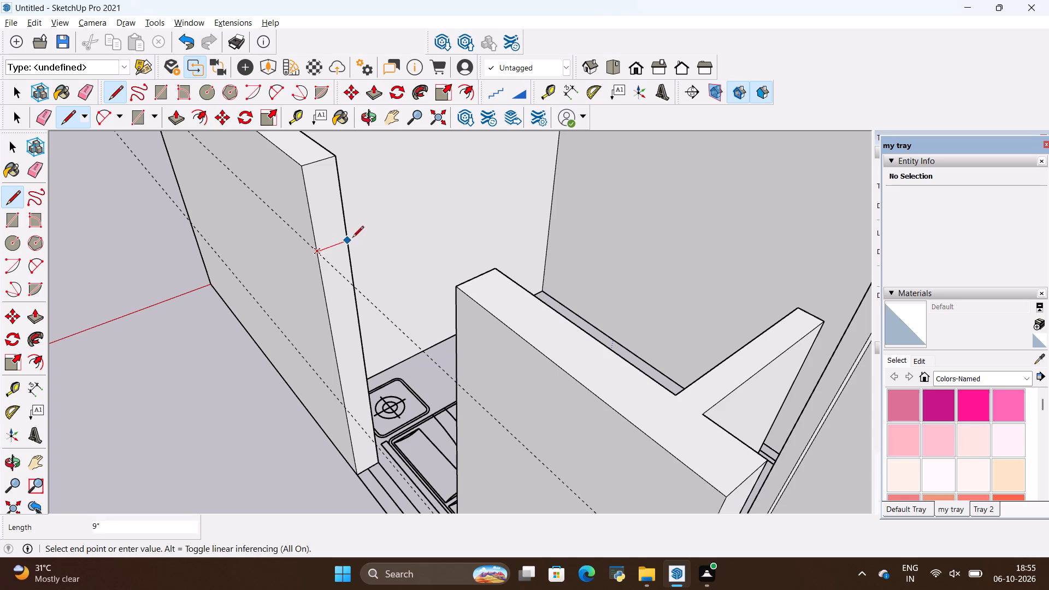
click(353, 238)
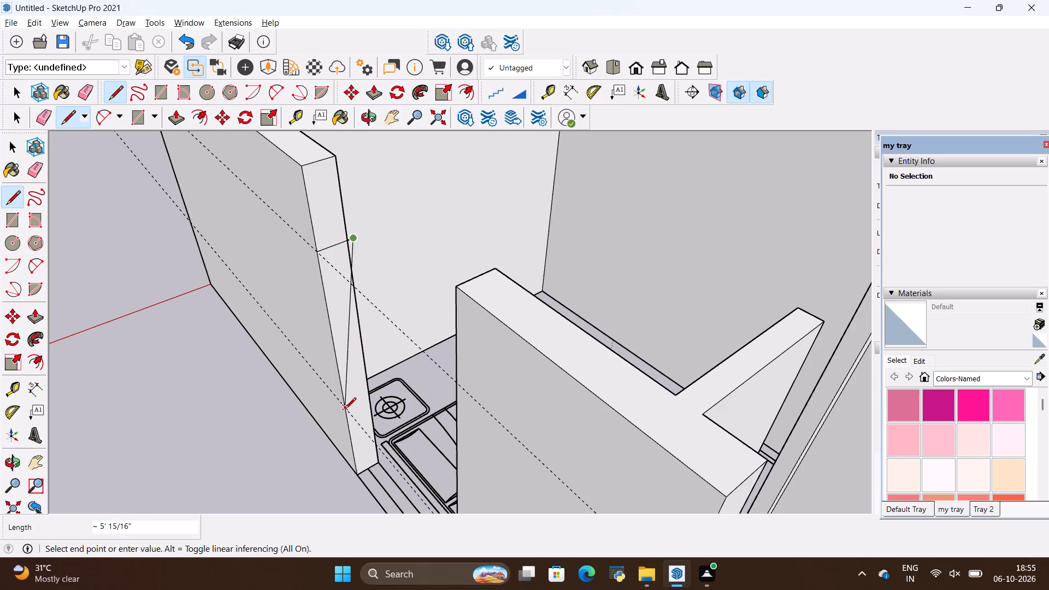
key(Escape)
scroll(351, 228, up, 4)
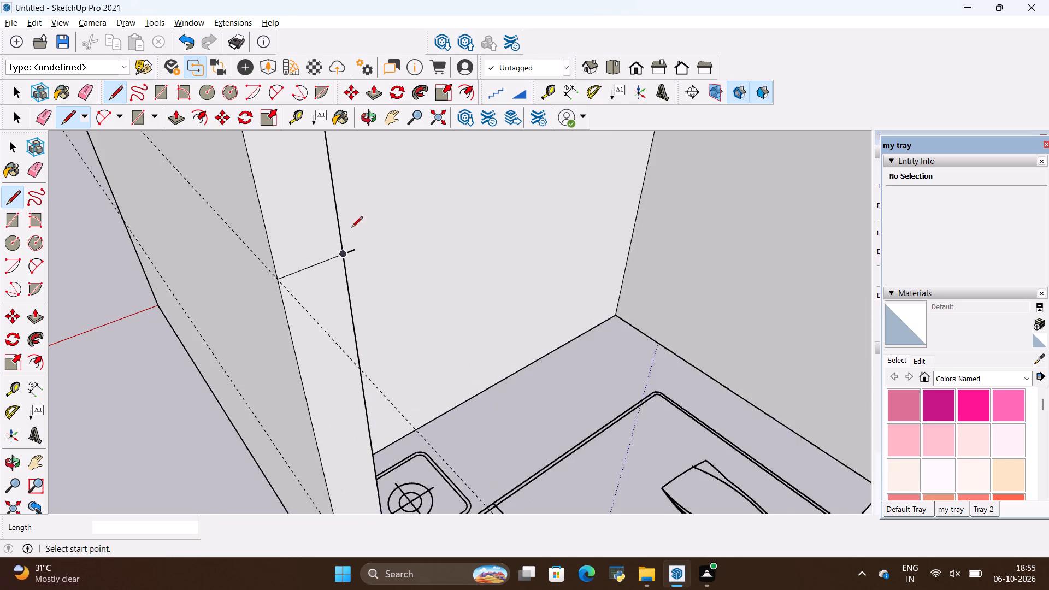
scroll(351, 228, up, 5)
key(e)
drag(341, 244, 354, 269)
scroll(352, 264, down, 6)
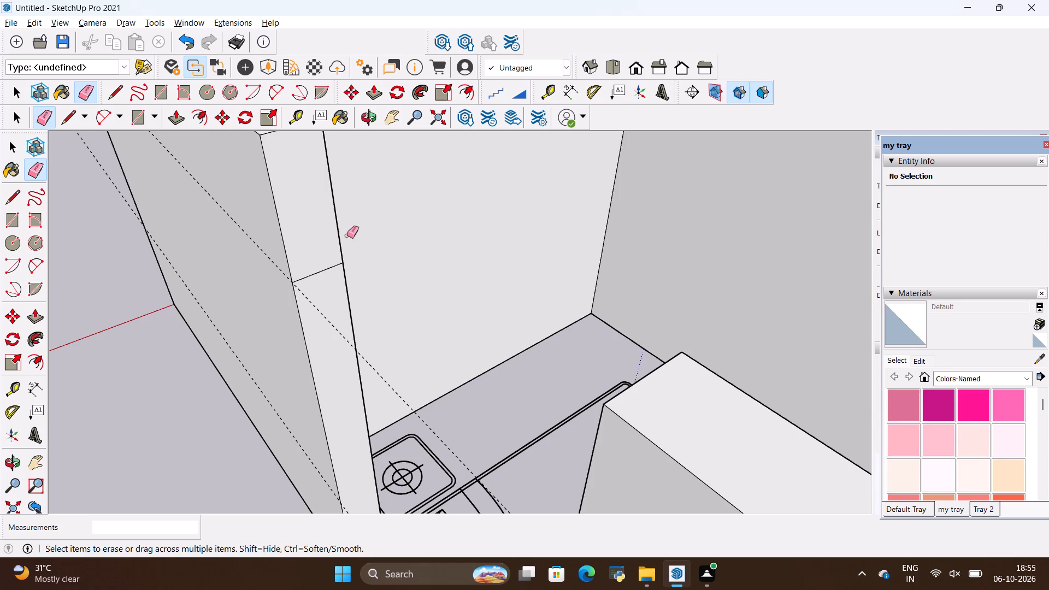
Draw a 9" line across the same end face beside the stove at the lower guide height.
key(l)
scroll(336, 275, down, 5)
scroll(375, 405, up, 2)
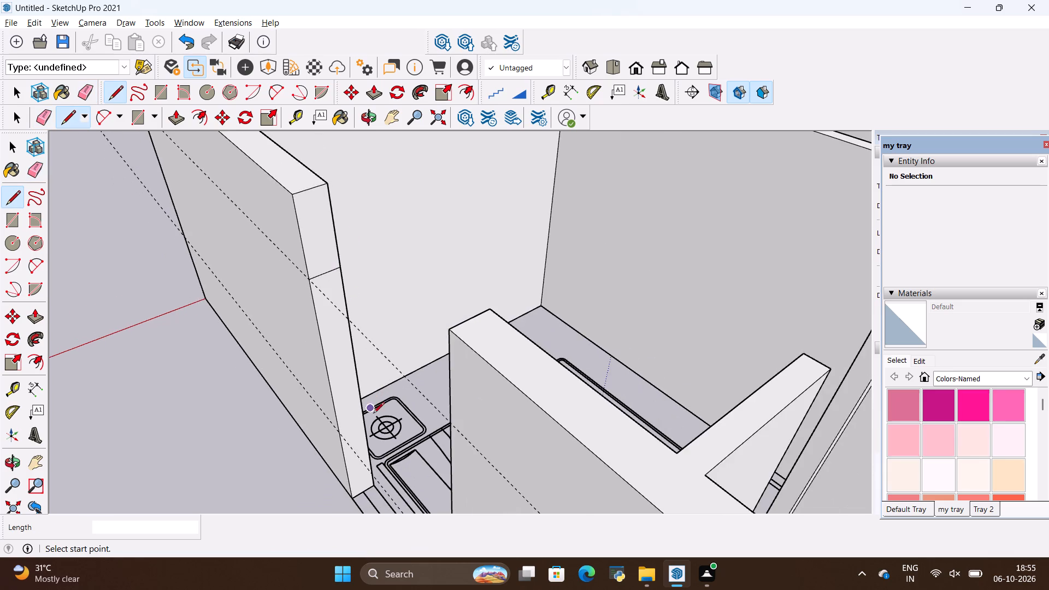
scroll(344, 441, up, 5)
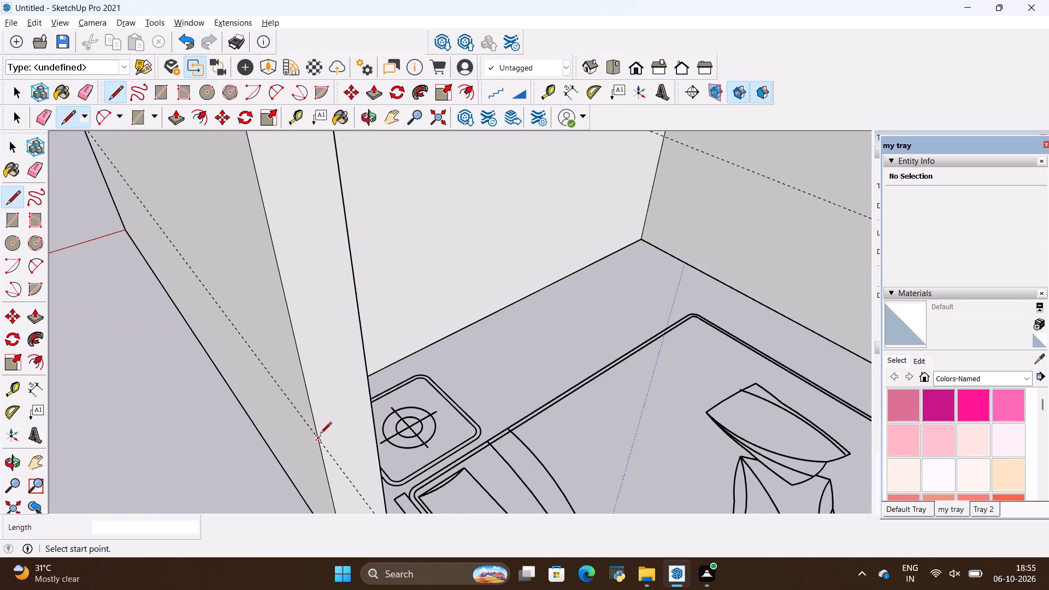
click(320, 434)
click(372, 412)
On the same outer wall, draw two 9" lines at both guide heights across the last piece's end face, facing the L-shaped corner.
scroll(304, 357, down, 19)
scroll(311, 324, down, 6)
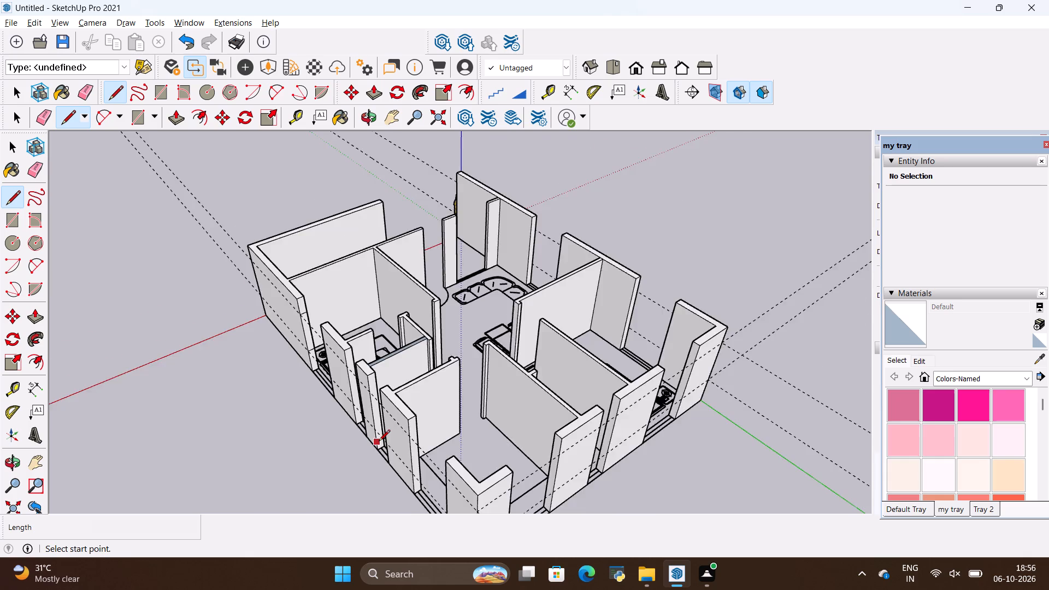
scroll(379, 442, up, 10)
scroll(365, 393, down, 5)
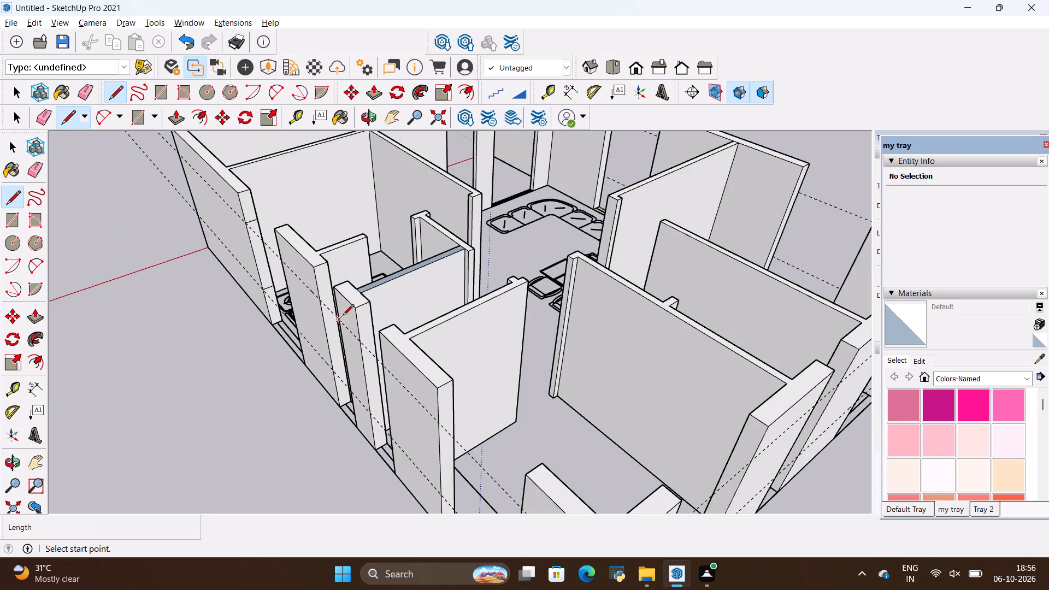
scroll(342, 303, down, 7)
scroll(450, 404, up, 8)
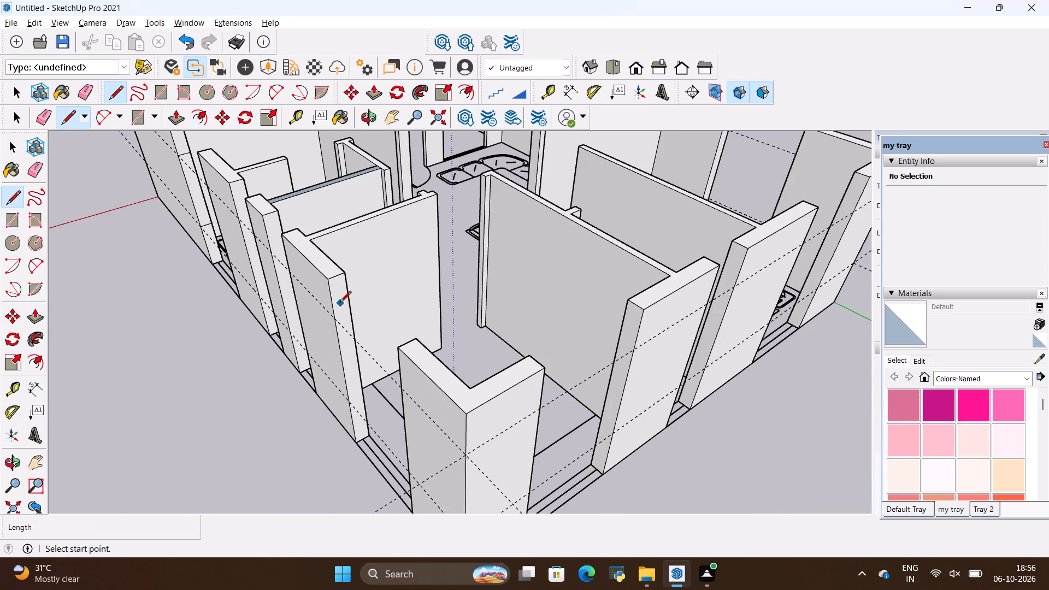
click(339, 321)
click(351, 315)
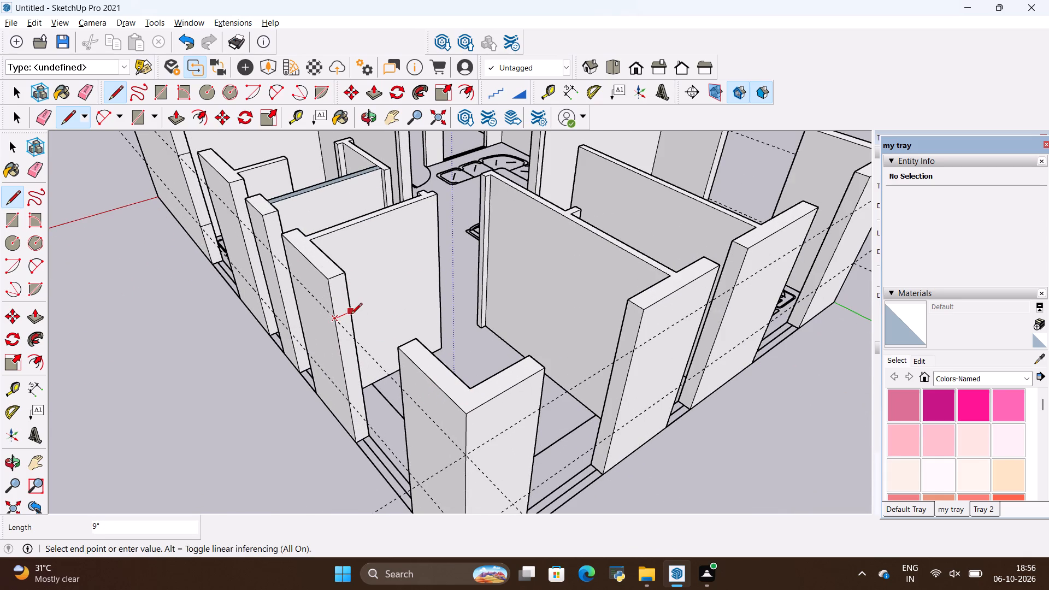
scroll(345, 385, up, 8)
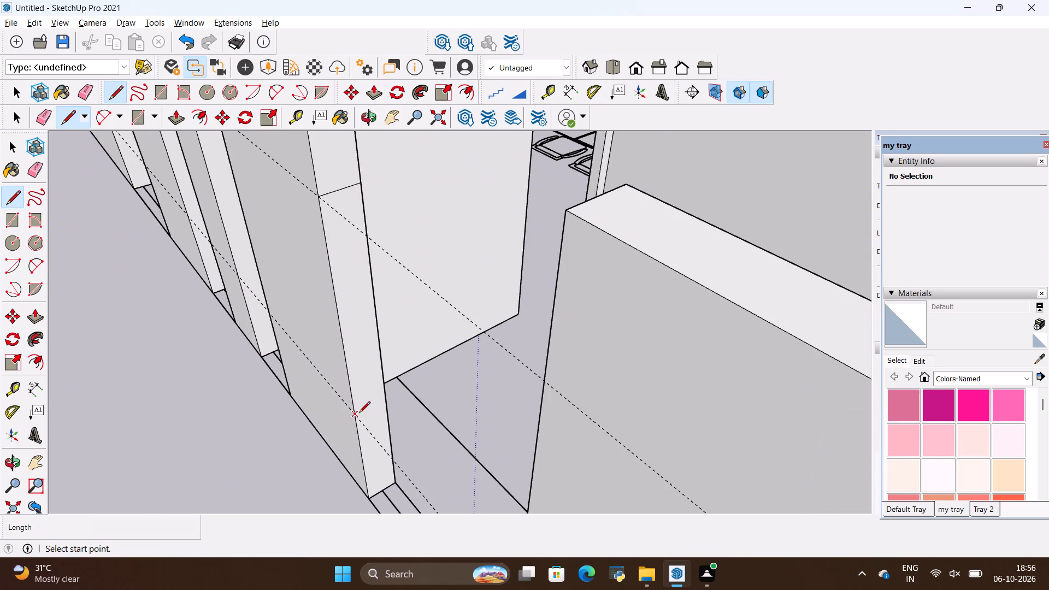
click(357, 415)
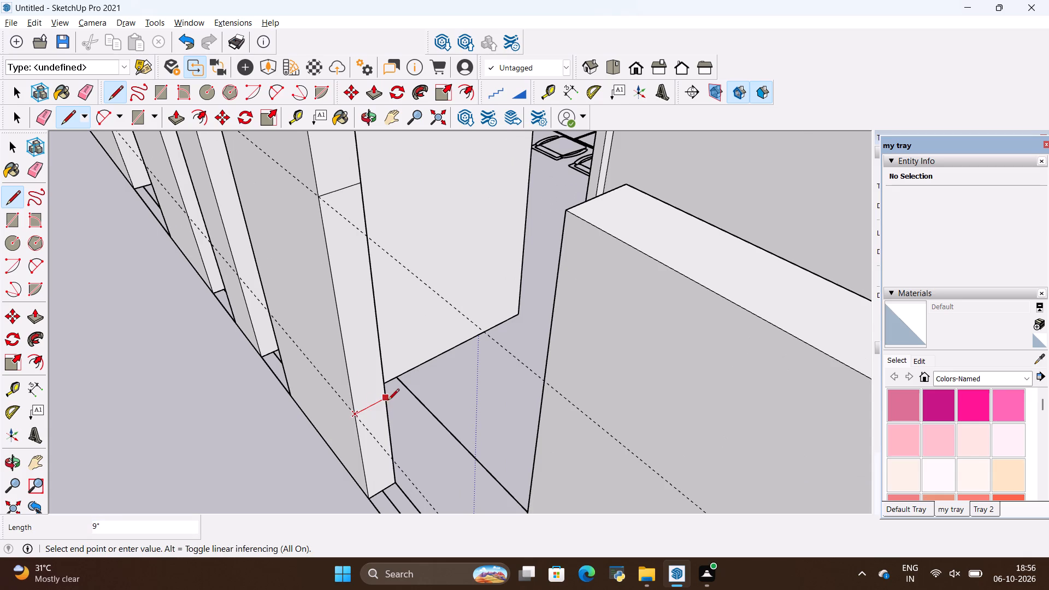
click(388, 401)
scroll(292, 433, down, 13)
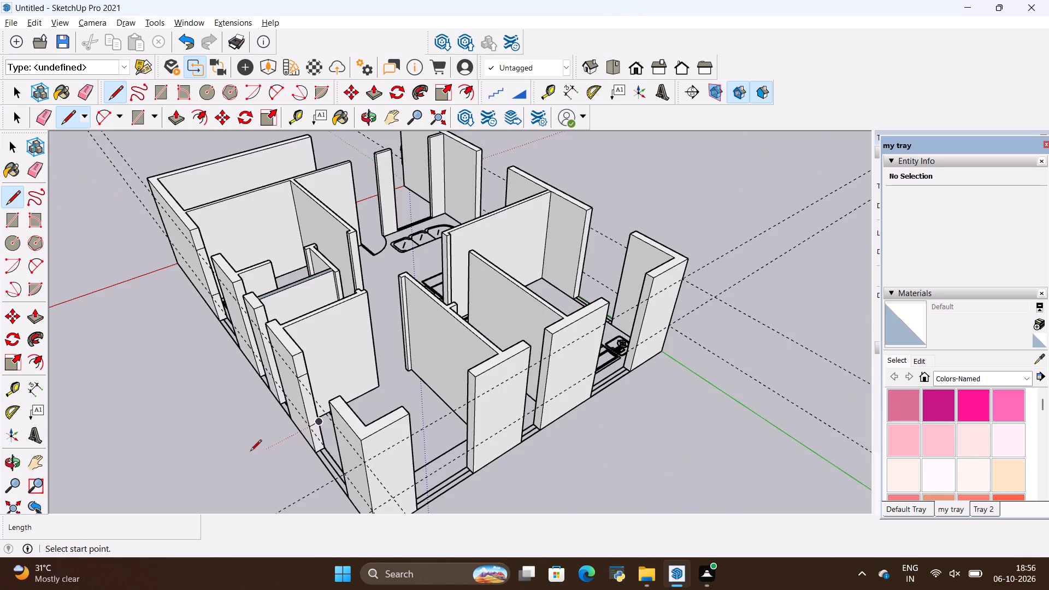
Around that corner, draw two 9" lines across the end face of the adjoining outer wall's first piece, at both guide heights.
middle_drag(370, 435, 497, 358)
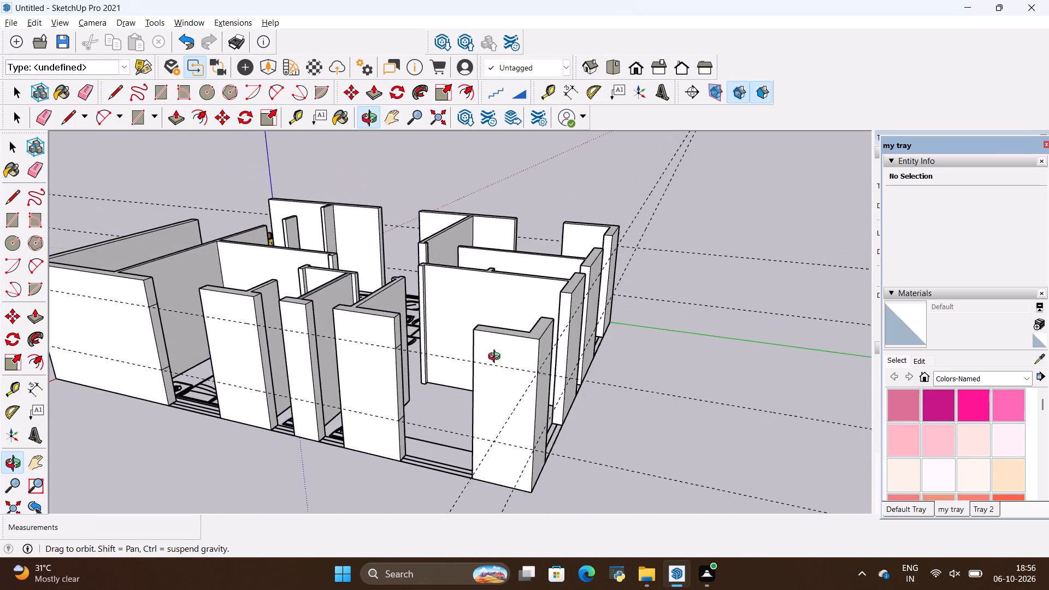
middle_drag(497, 358, 459, 358)
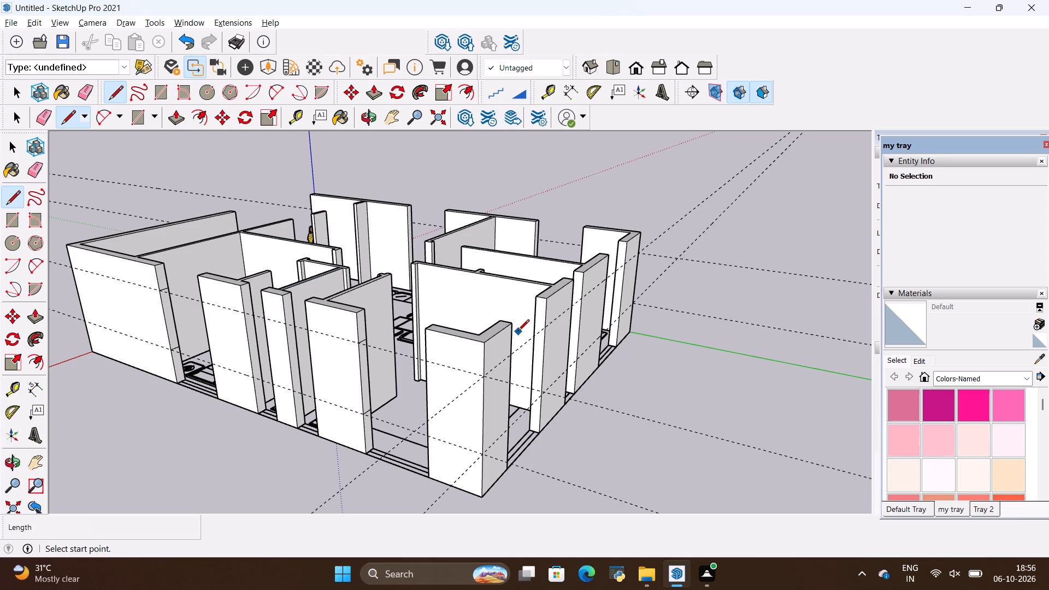
key(l)
scroll(533, 336, up, 9)
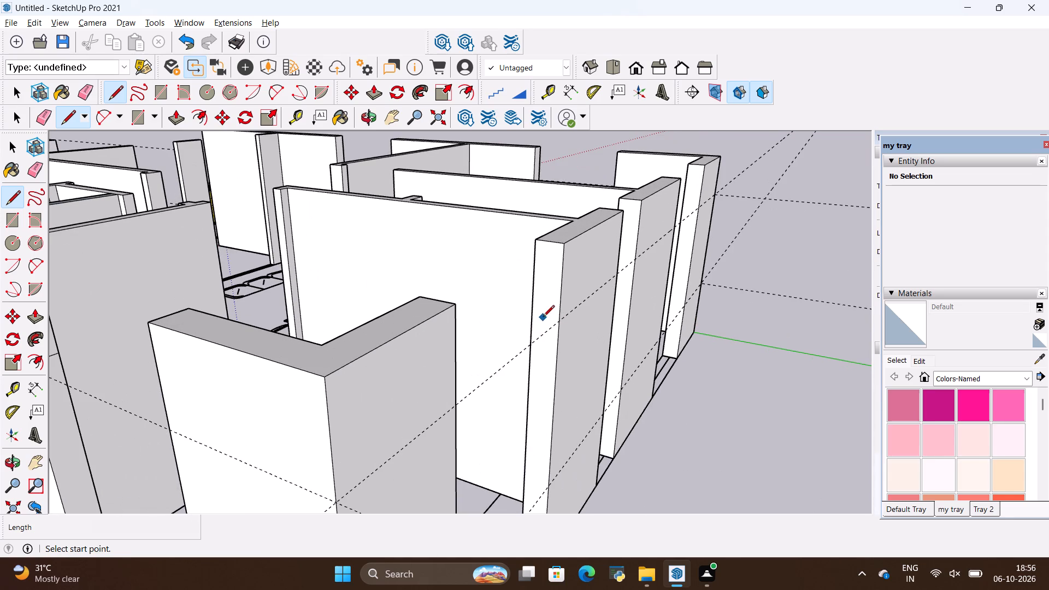
click(557, 320)
click(532, 316)
scroll(533, 334, down, 5)
scroll(552, 437, up, 8)
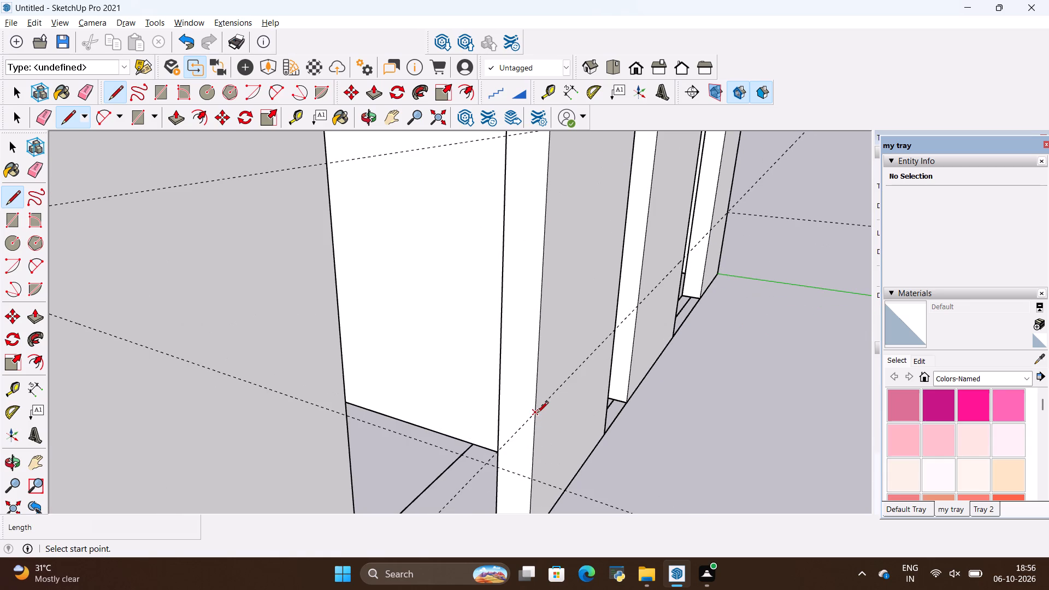
click(535, 414)
click(503, 402)
Draw two 9" lines across the end face of the L-shaped corner piece at the green axis, at both guide heights.
scroll(541, 412, down, 13)
scroll(552, 274, up, 4)
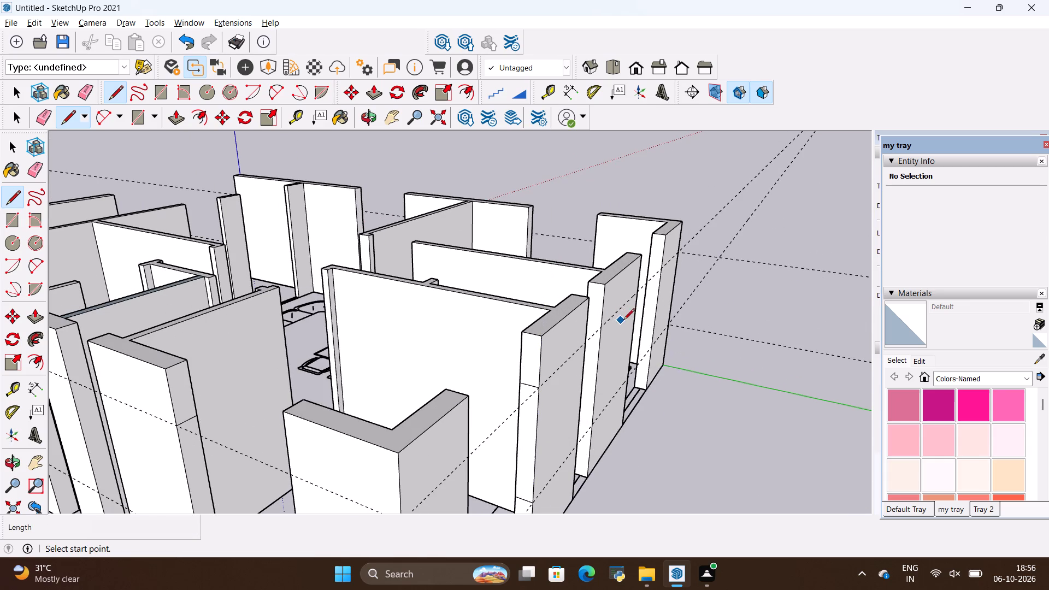
scroll(638, 309, up, 1)
middle_drag(640, 310, 541, 317)
scroll(638, 300, up, 3)
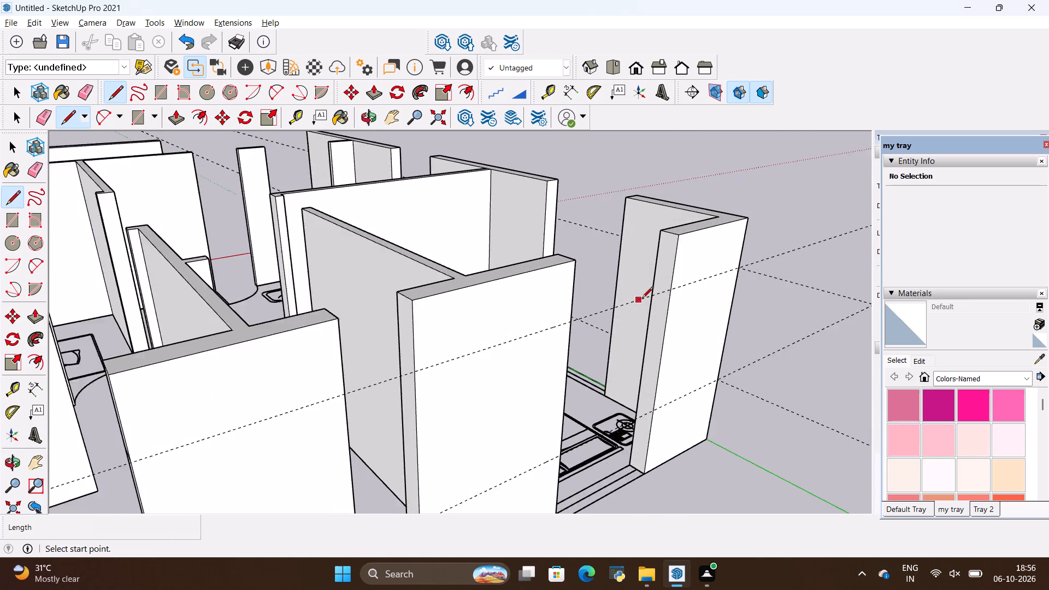
click(674, 286)
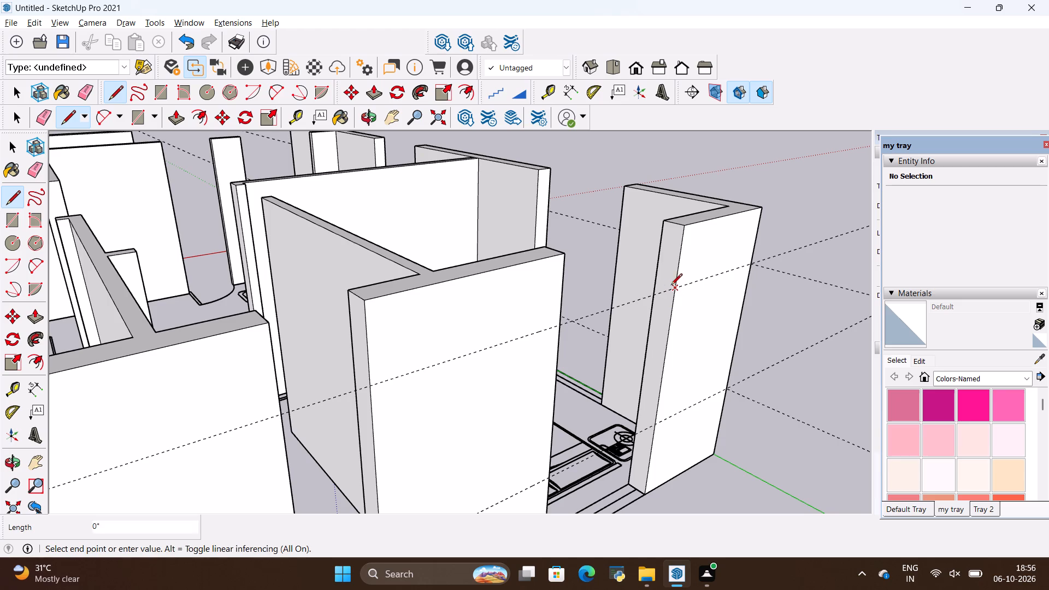
click(658, 284)
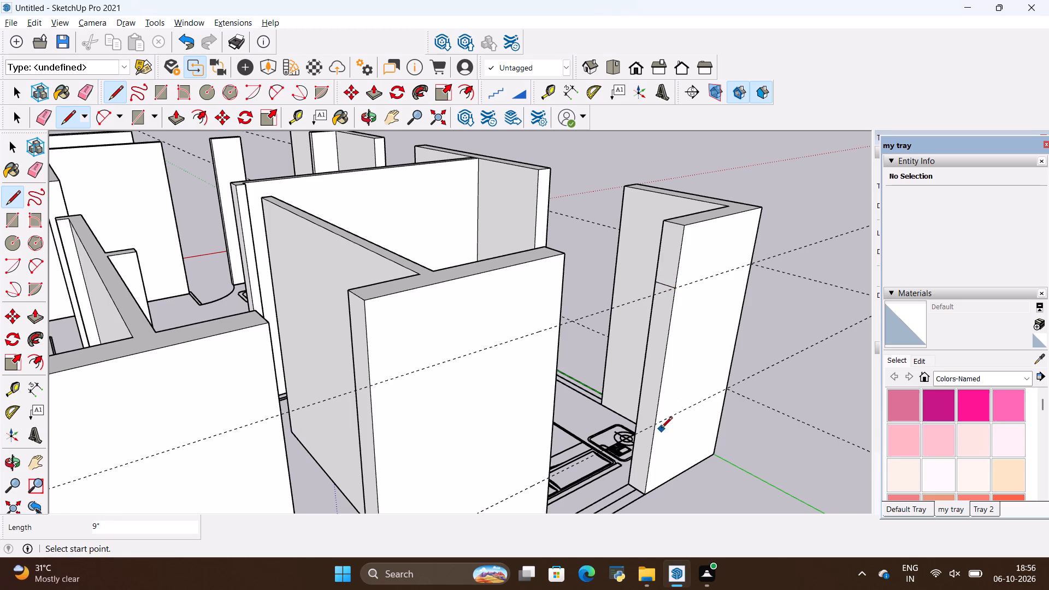
click(657, 423)
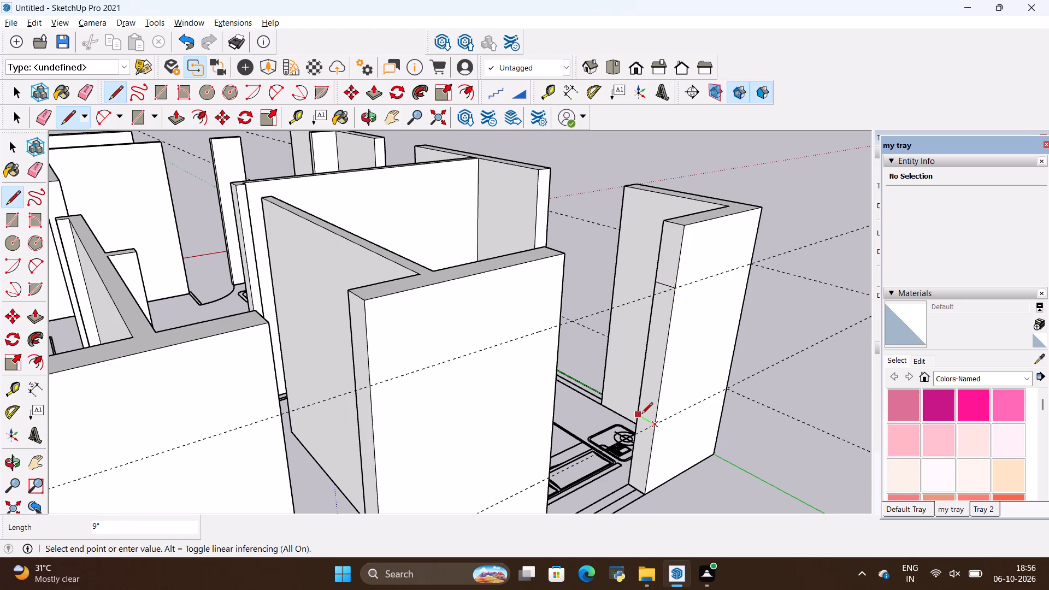
scroll(662, 422, up, 8)
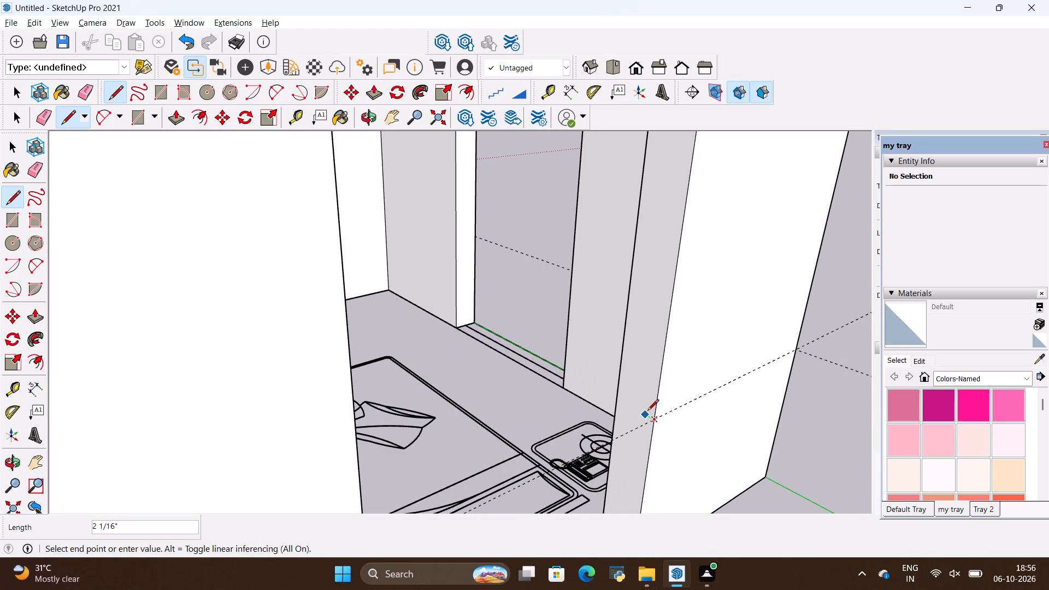
click(612, 394)
click(667, 400)
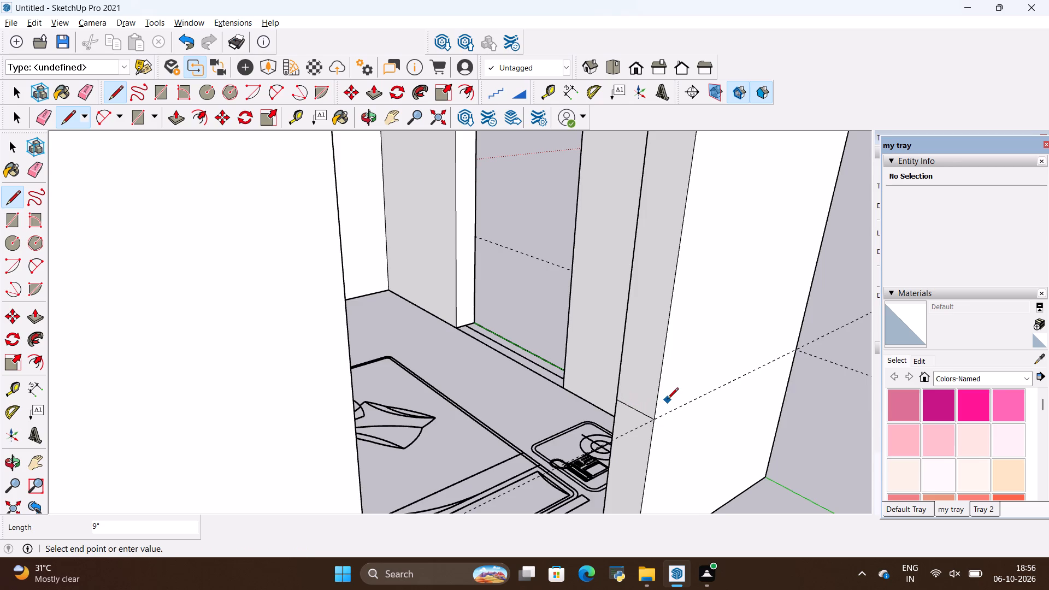
scroll(667, 400, down, 11)
Push/Pull the upper and lower end-face sections of the green-axis corner piece 5' to the neighbouring wall piece, framing the window.
key(space)
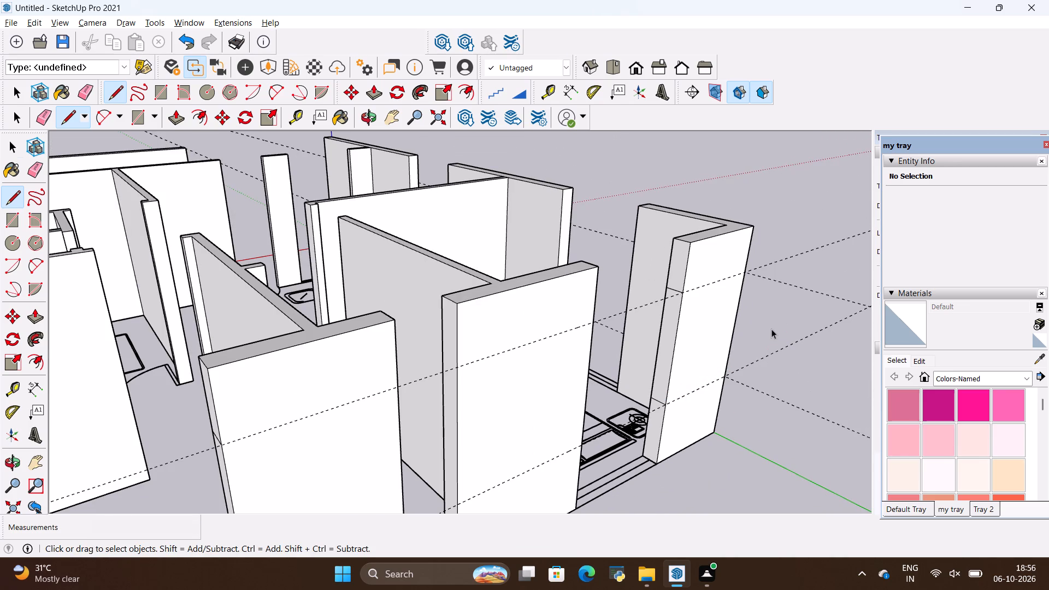
click(771, 329)
key(p)
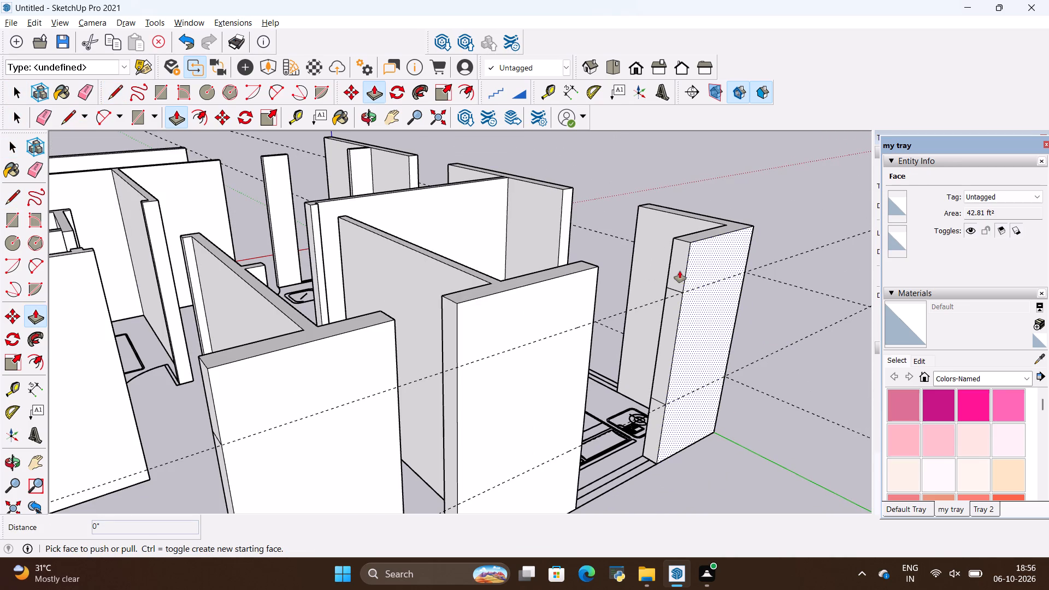
click(678, 269)
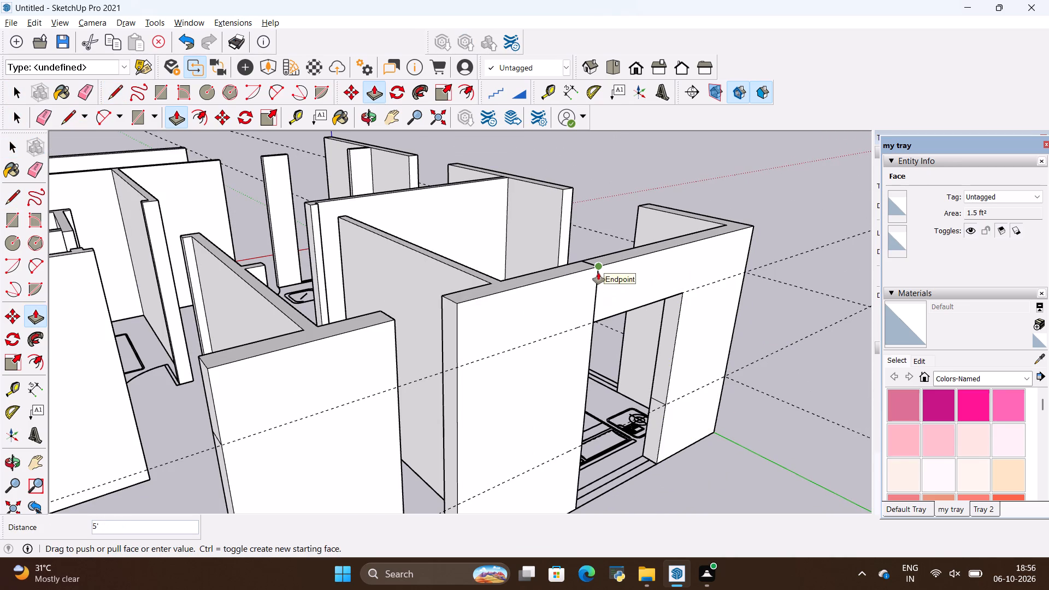
click(598, 273)
click(653, 417)
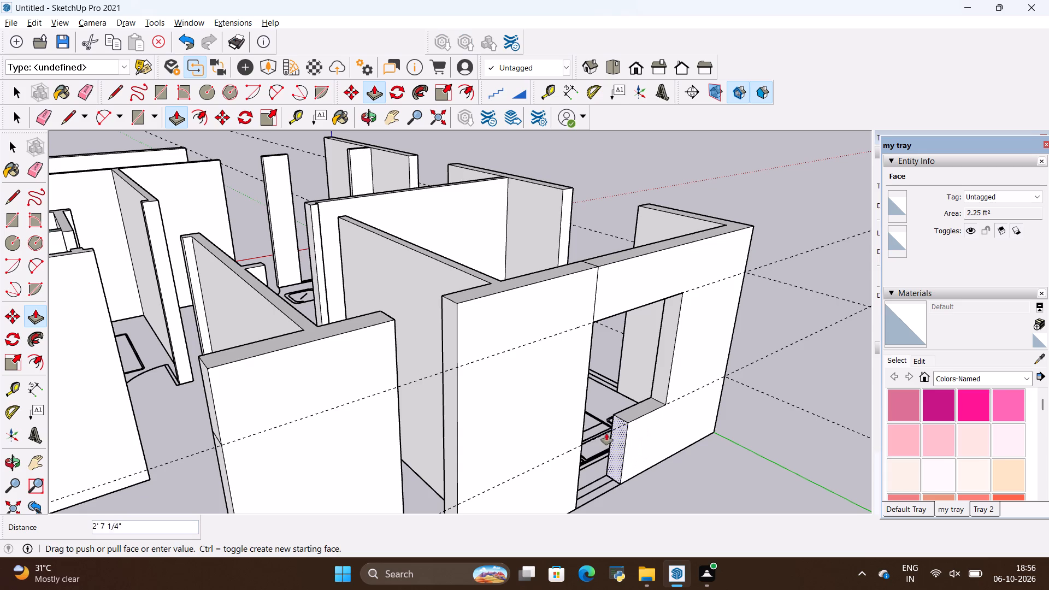
click(577, 441)
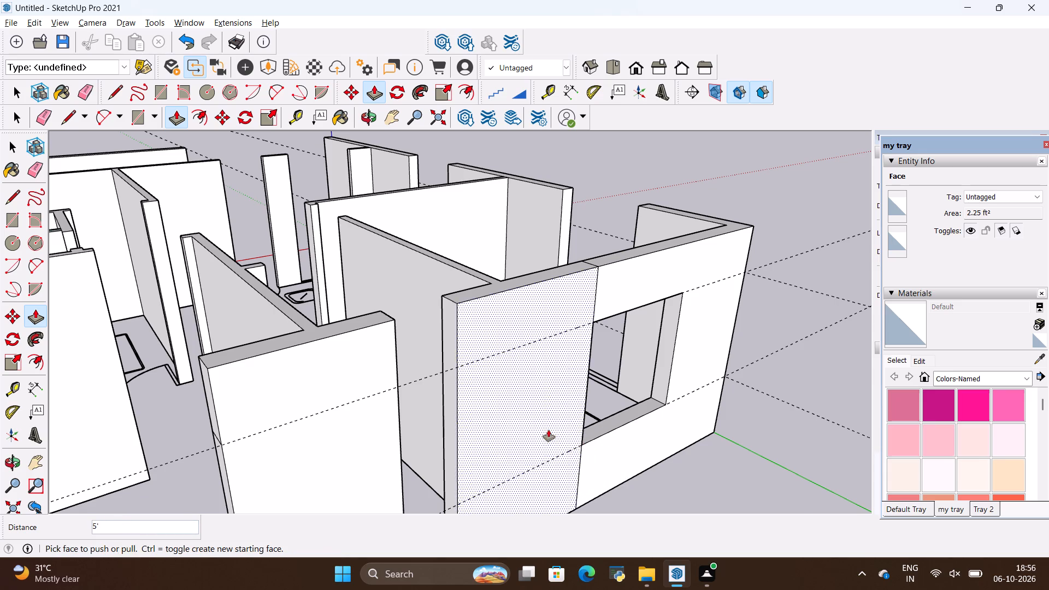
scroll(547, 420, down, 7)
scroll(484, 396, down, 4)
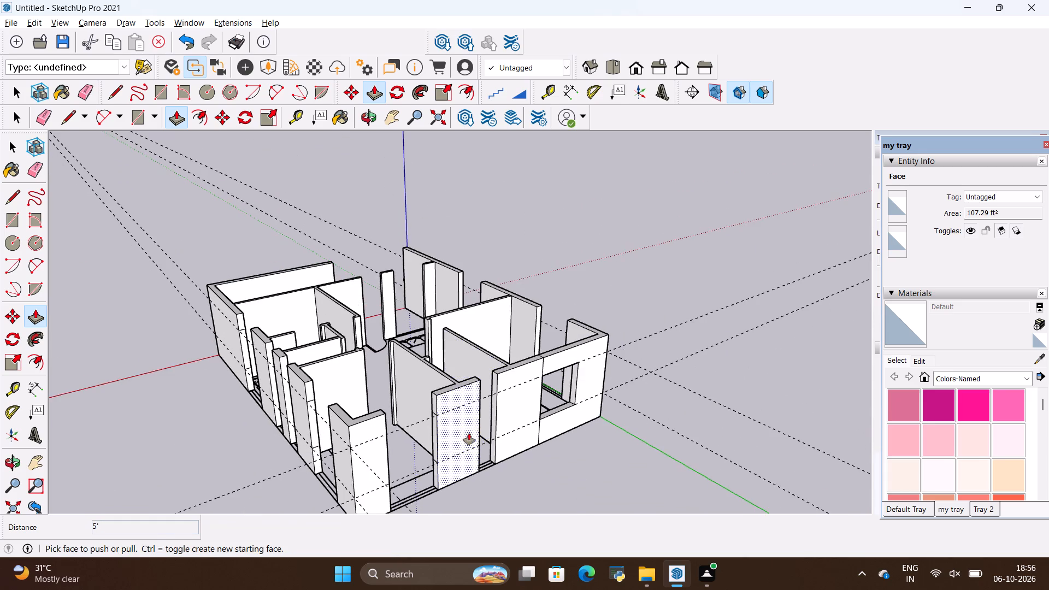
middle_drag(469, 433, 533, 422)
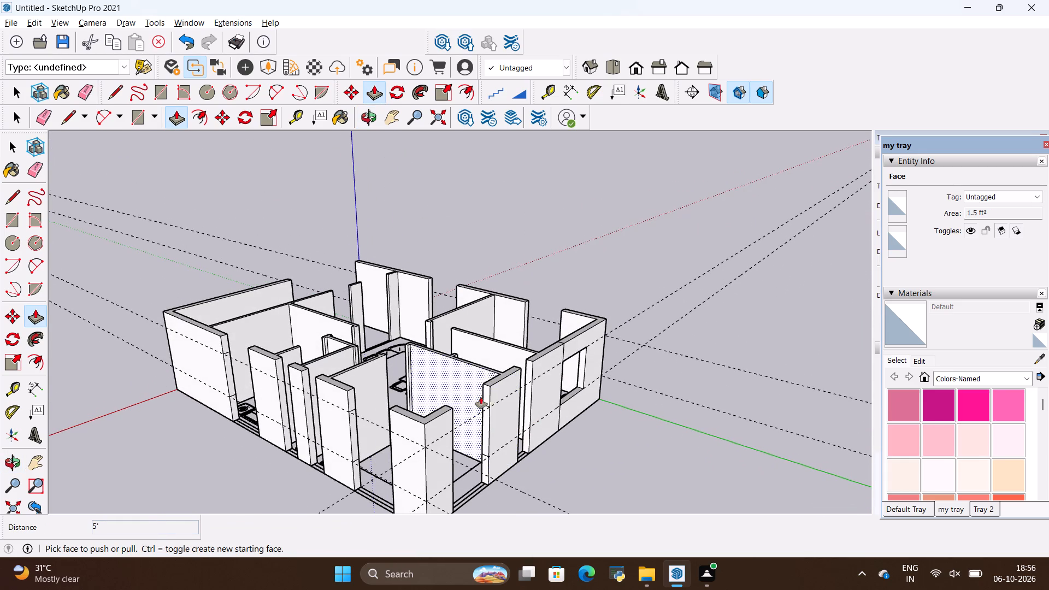
On the same outer wall, Push/Pull the last piece's upper and lower end-face sections 5' to the L-shaped corner, framing the second window.
scroll(481, 397, up, 5)
click(490, 389)
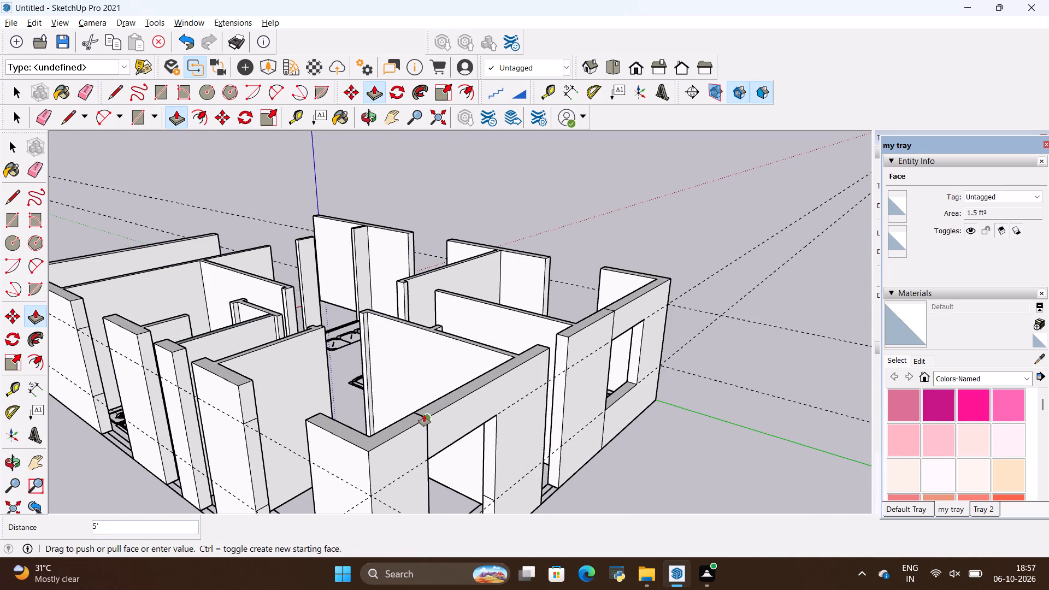
click(422, 416)
scroll(436, 363, down, 10)
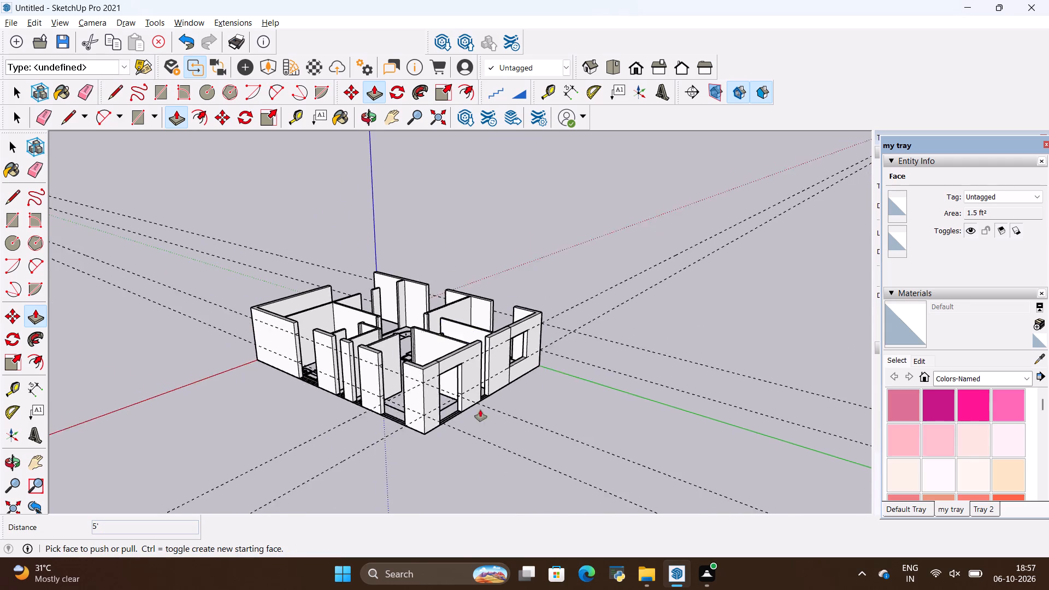
scroll(480, 412, up, 10)
click(448, 382)
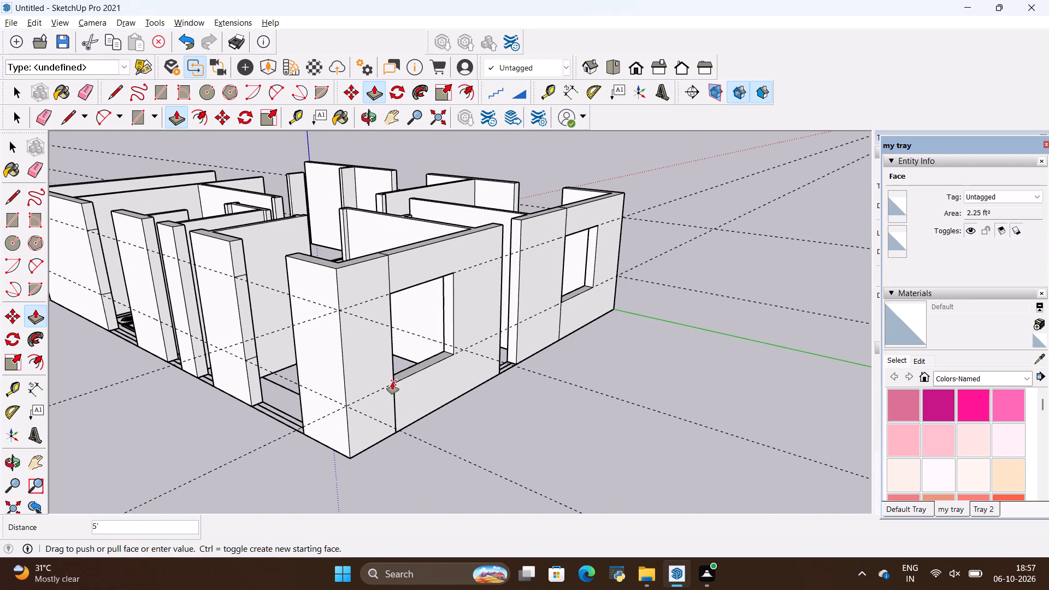
click(392, 381)
Around that corner, Push/Pull the adjoining wall's first piece's upper and lower end-face sections 5' to the L-shaped corner, framing the window.
scroll(603, 404, down, 4)
scroll(604, 404, up, 1)
scroll(604, 404, down, 2)
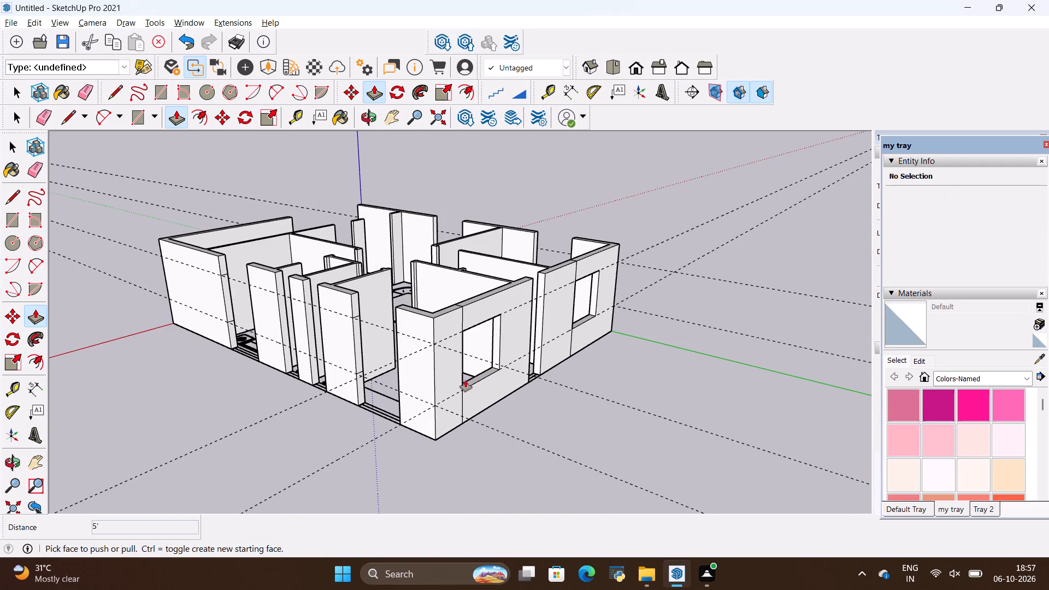
middle_drag(675, 360, 645, 388)
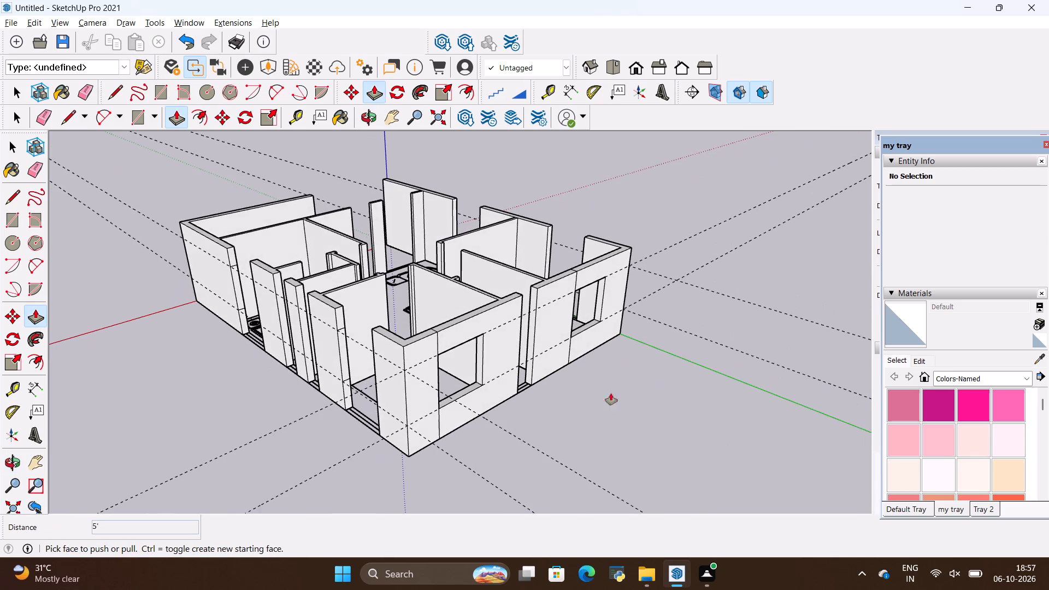
scroll(364, 329, up, 7)
click(315, 310)
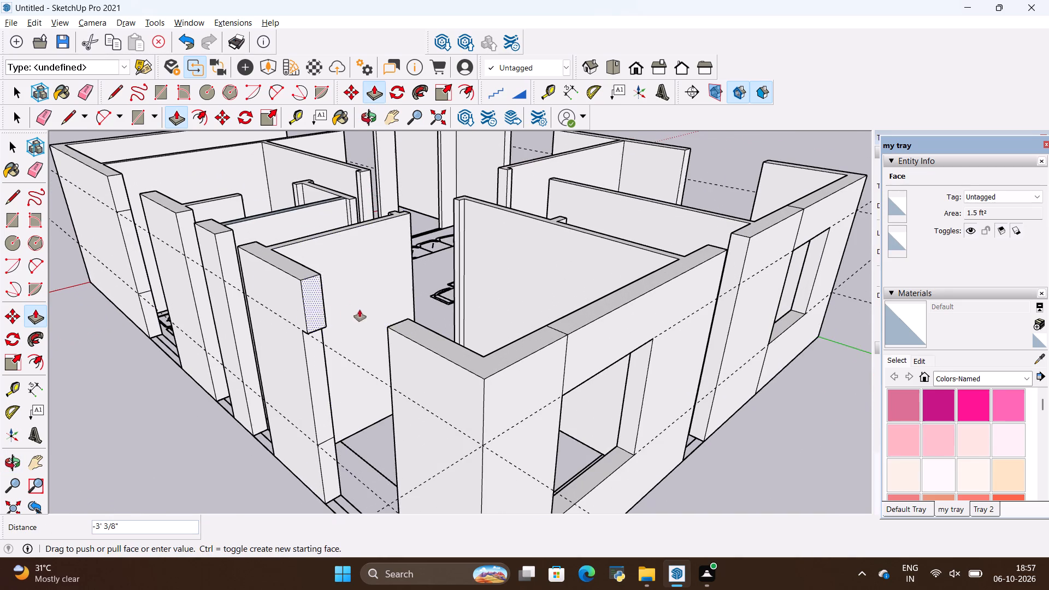
click(390, 332)
scroll(420, 304, down, 2)
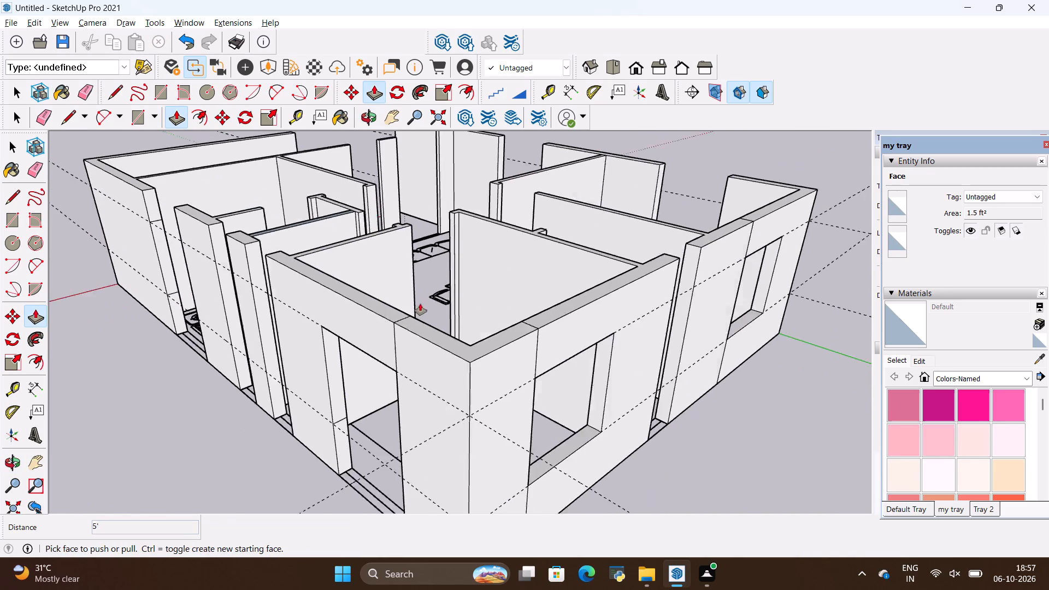
scroll(420, 304, down, 4)
scroll(414, 388, up, 5)
click(367, 373)
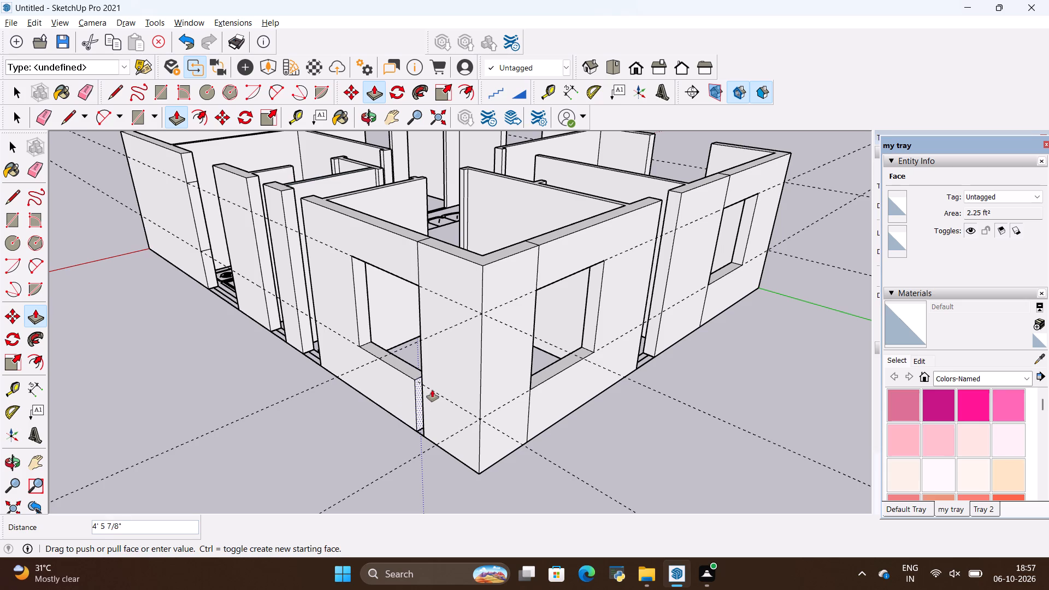
click(422, 377)
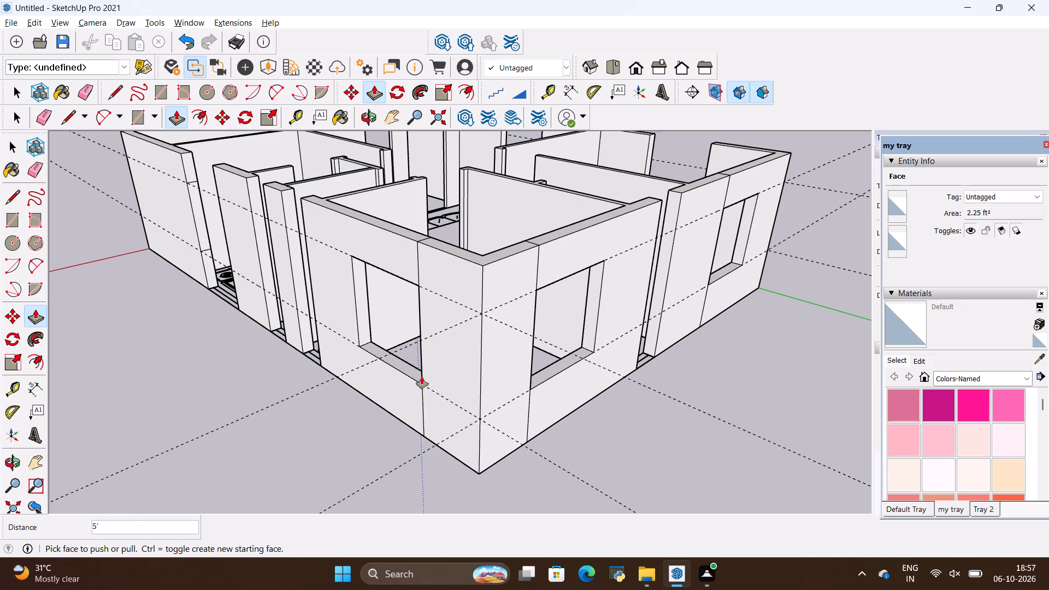
At that wall's far end near the red axis, Push/Pull the long piece's upper and lower end-face sections 5' to the neighbouring piece.
scroll(450, 393, down, 3)
scroll(500, 359, down, 5)
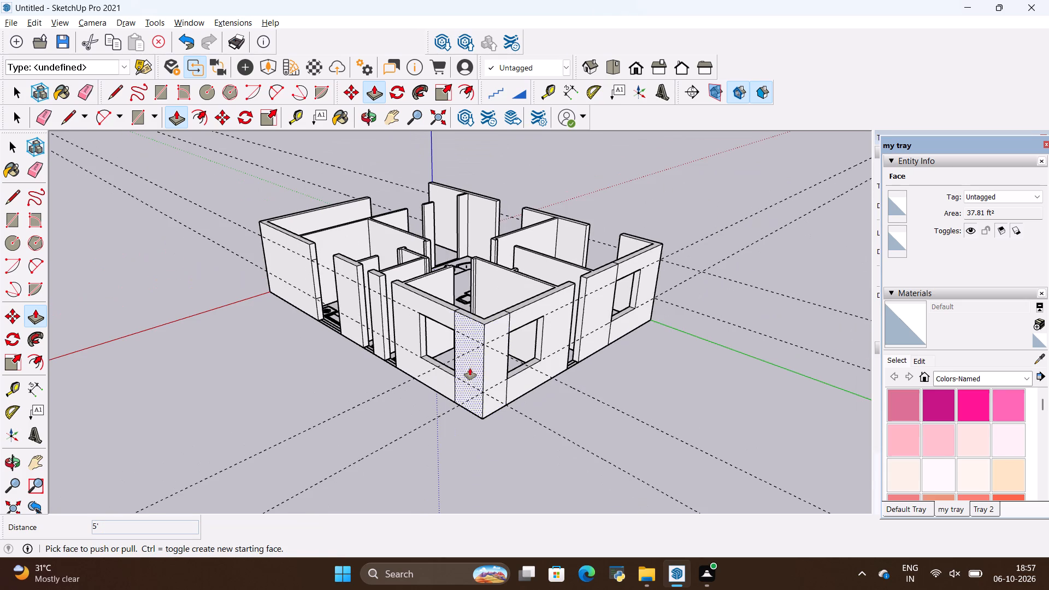
scroll(327, 254, up, 10)
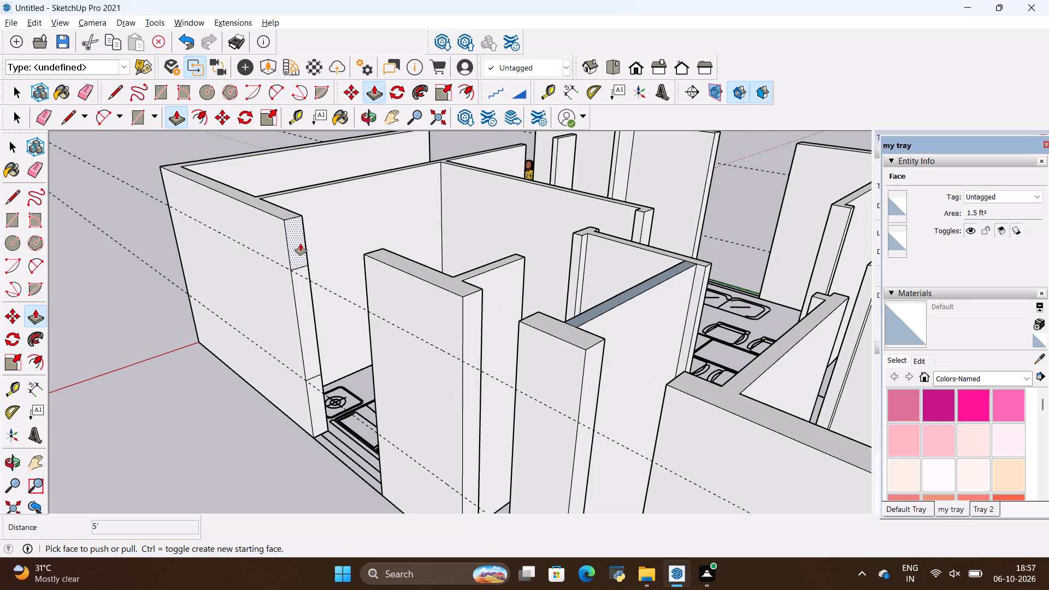
click(297, 245)
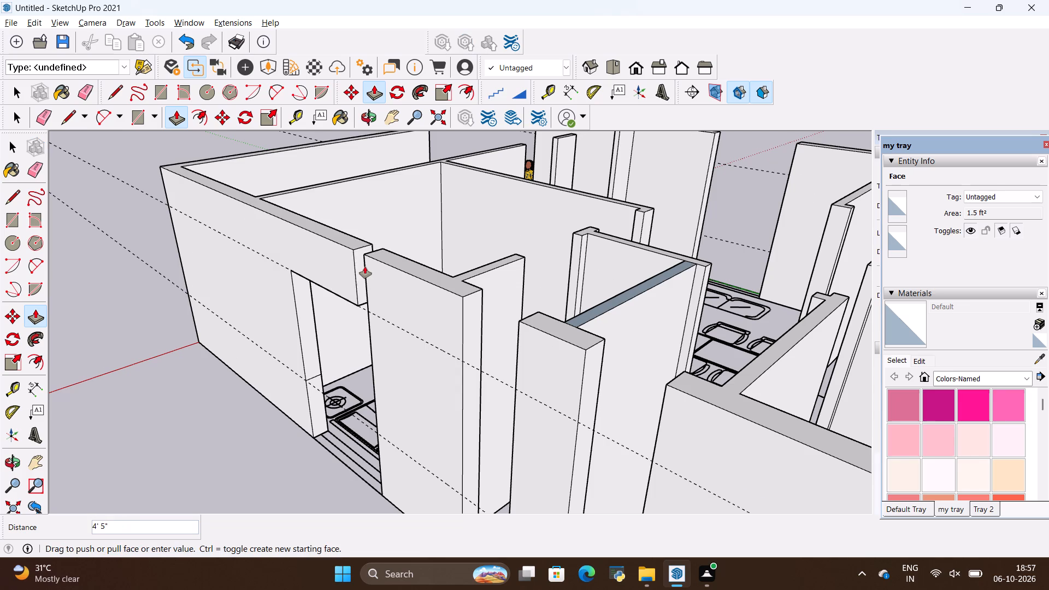
click(366, 258)
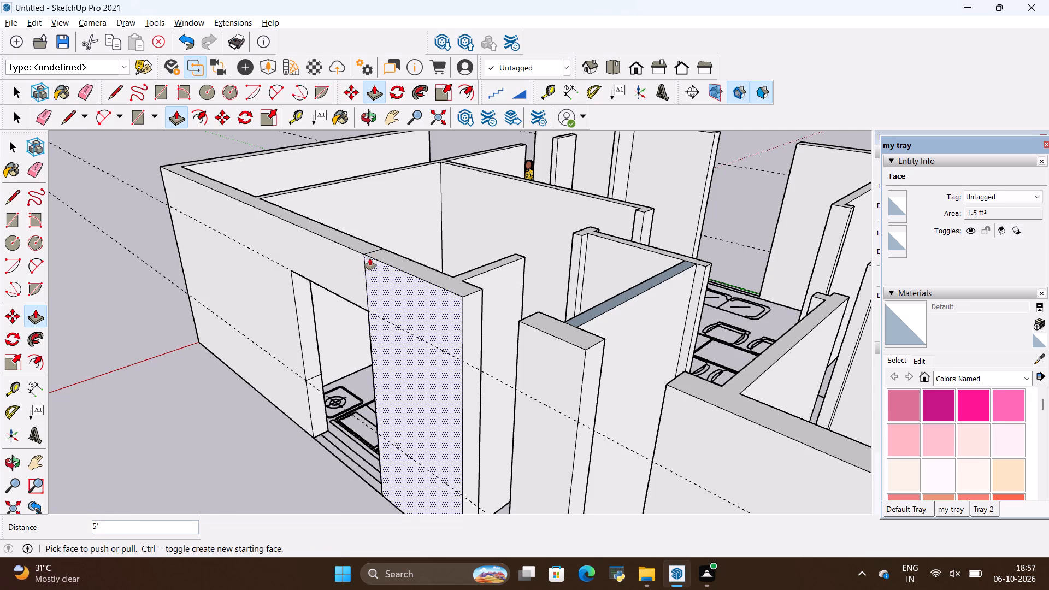
scroll(377, 259, down, 4)
scroll(347, 374, up, 4)
click(326, 368)
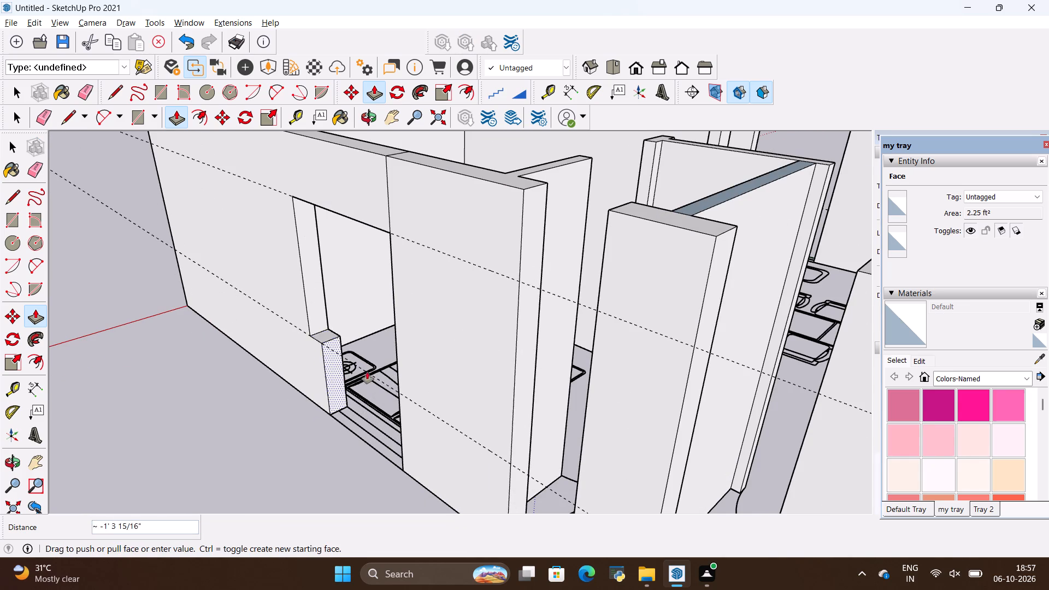
click(401, 390)
On the outer wall along the green axis, Push/Pull the middle piece's upper and lower end-face sections 5', framing the window by the seating area.
scroll(444, 364, down, 6)
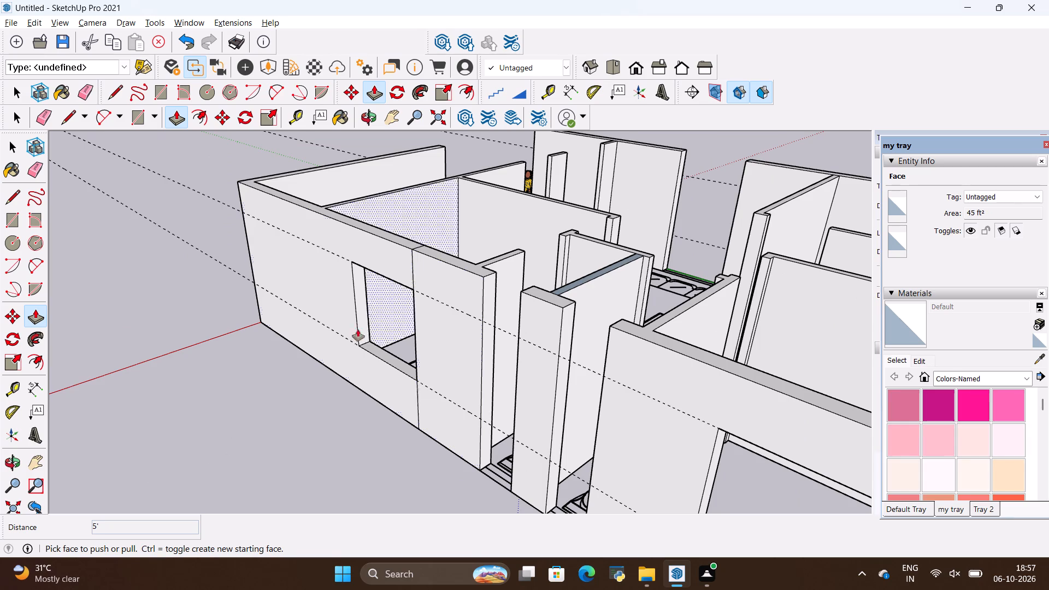
middle_drag(208, 285, 592, 385)
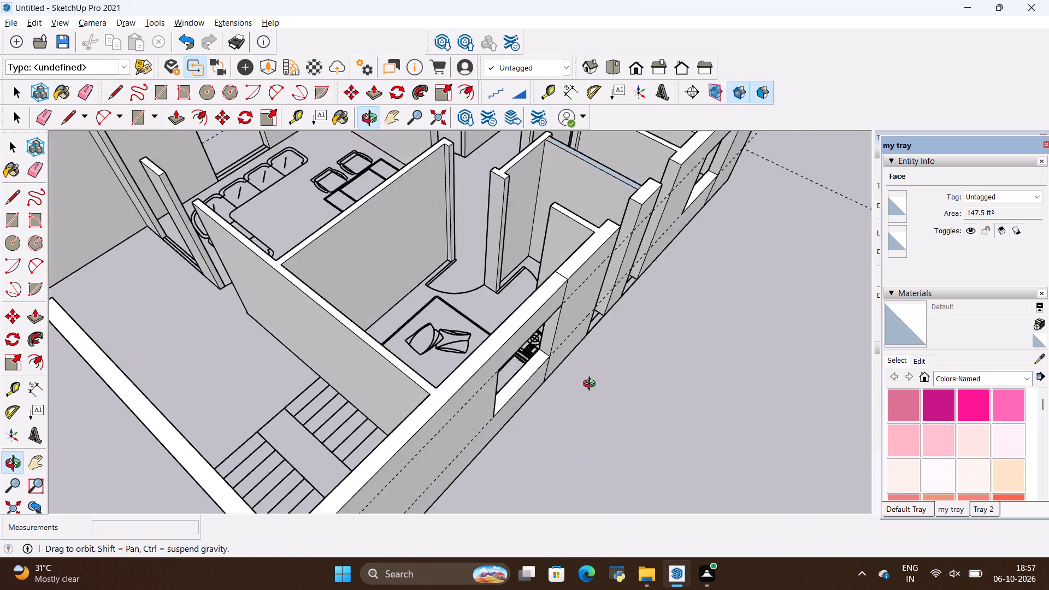
middle_drag(592, 385, 598, 348)
scroll(649, 340, down, 5)
scroll(307, 226, up, 2)
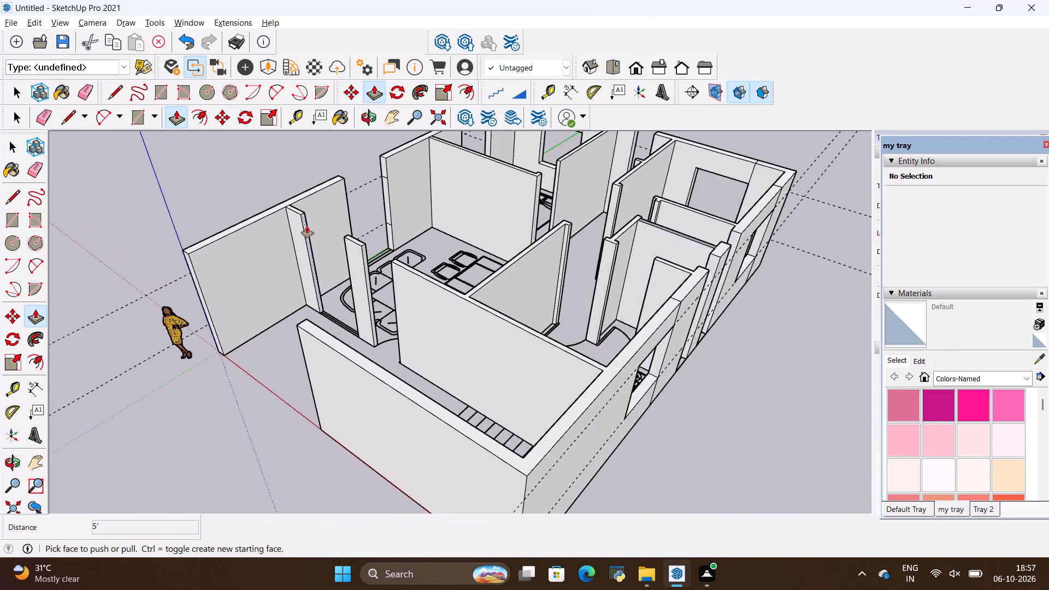
scroll(307, 226, up, 5)
scroll(444, 371, down, 6)
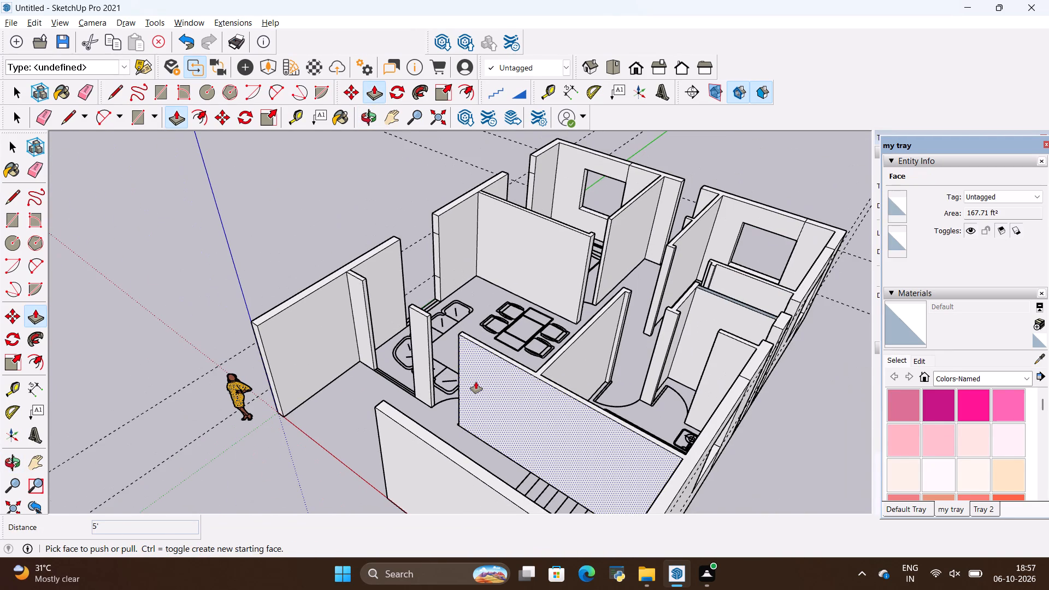
middle_drag(505, 391, 686, 379)
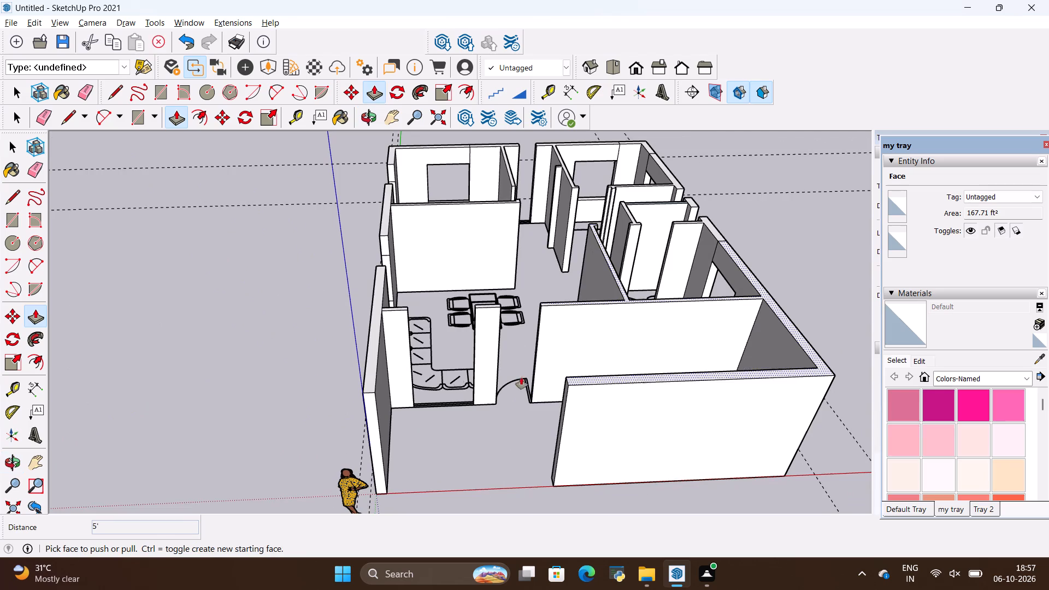
middle_drag(292, 379, 450, 396)
scroll(428, 290, up, 3)
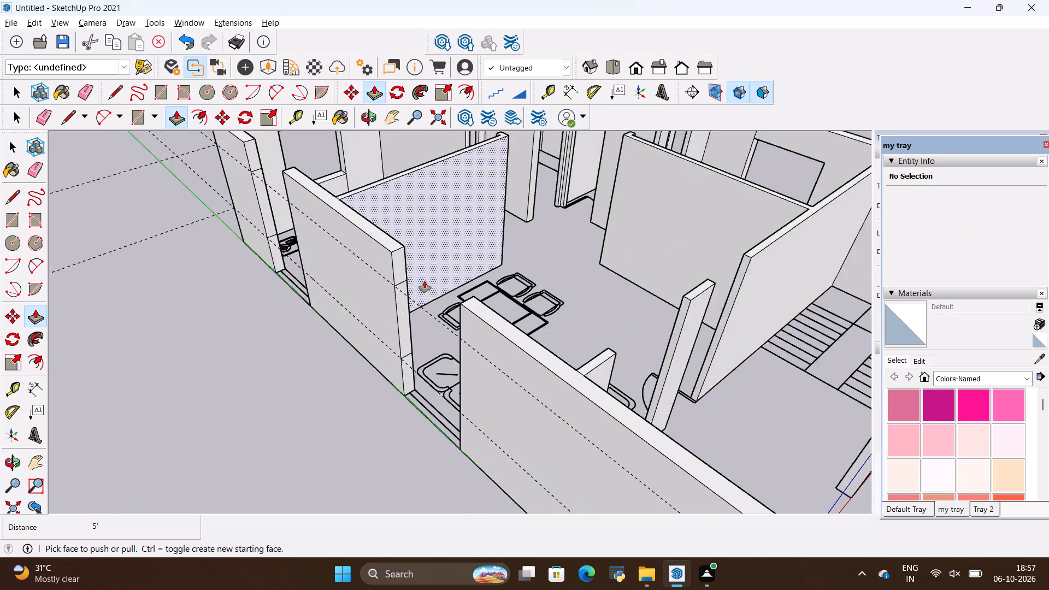
scroll(425, 281, up, 4)
click(397, 255)
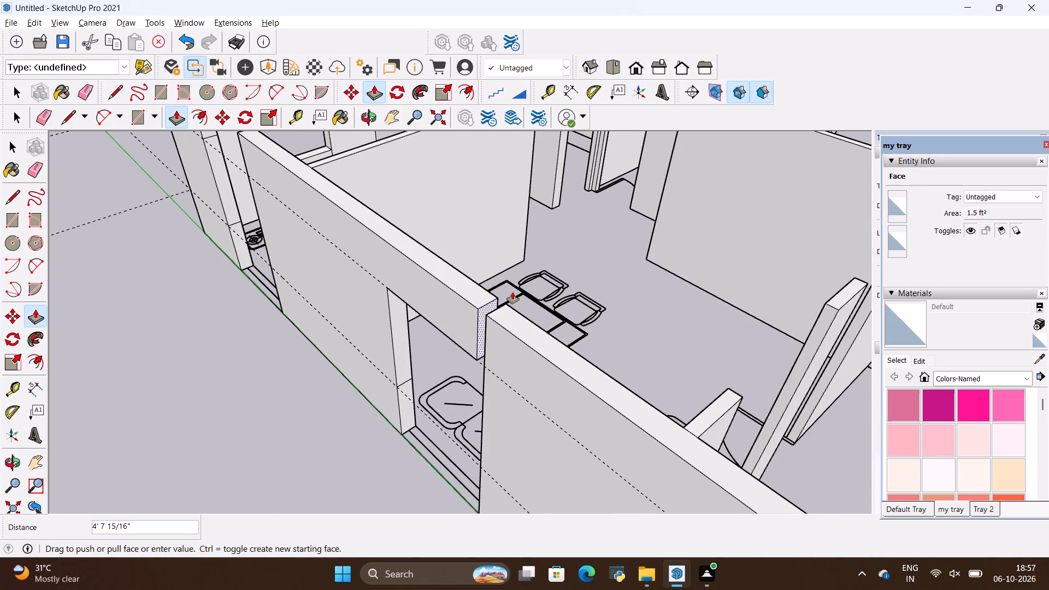
click(492, 311)
scroll(480, 304, down, 5)
scroll(434, 393, up, 6)
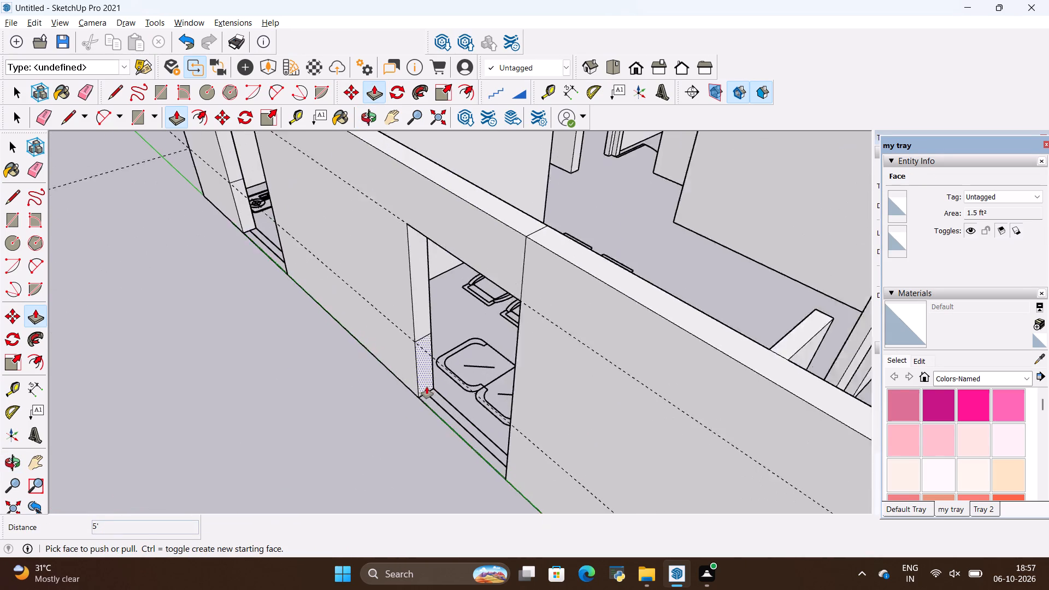
scroll(427, 387, up, 2)
click(422, 370)
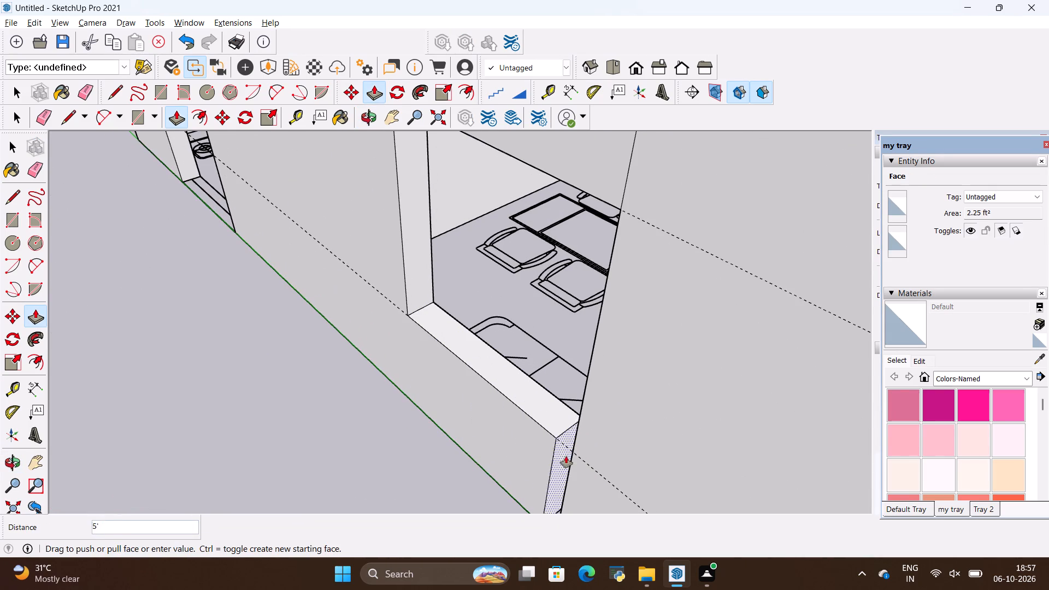
scroll(580, 465, down, 4)
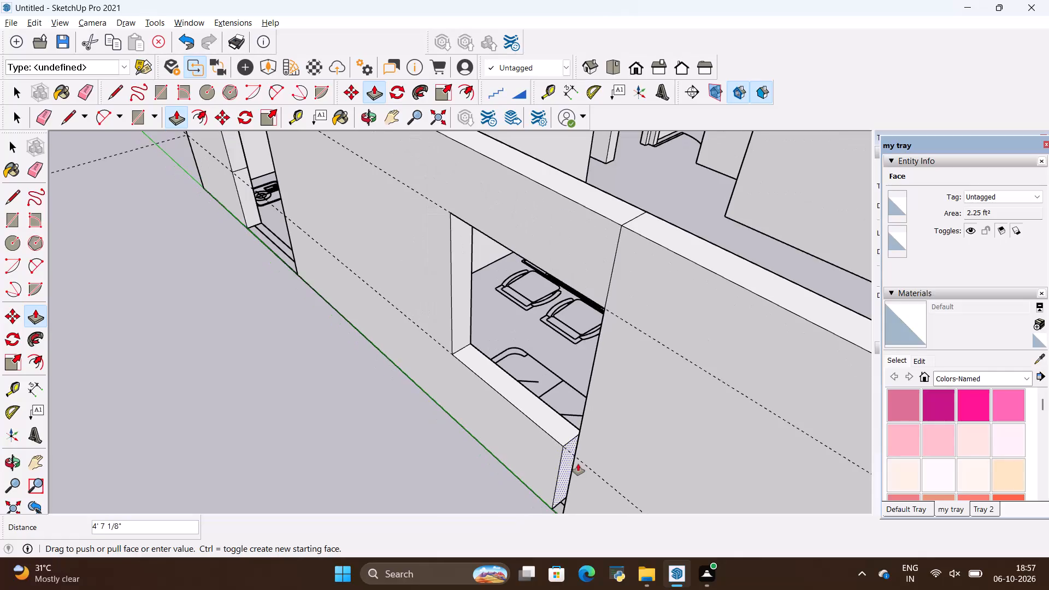
click(571, 455)
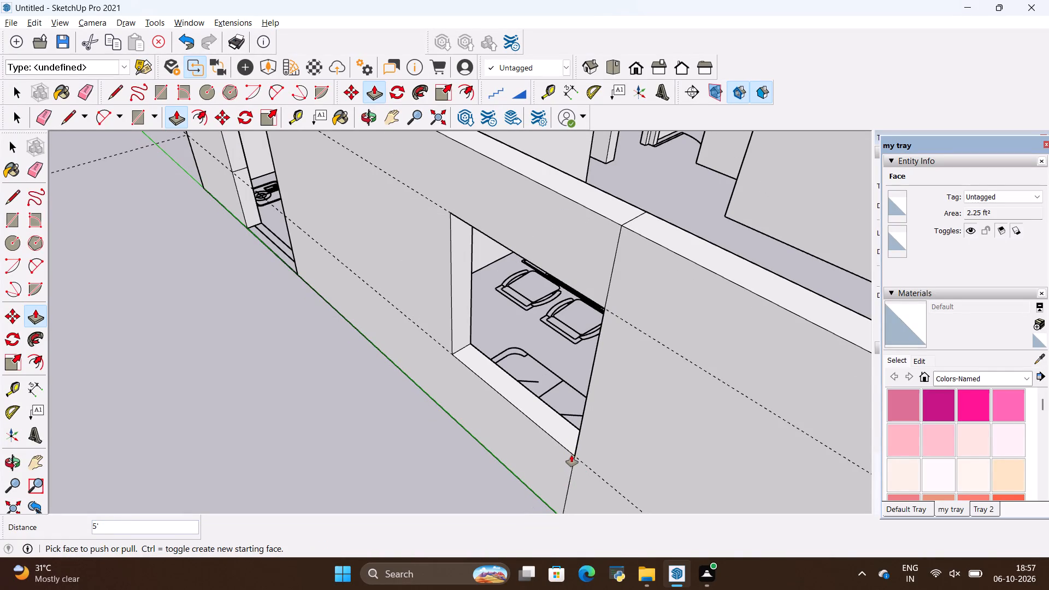
key(space)
click(352, 434)
Push/Pull the green-axis corner piece's upper and lower end-face sections 5' along that axis to the middle wall piece, framing the window.
scroll(351, 434, down, 11)
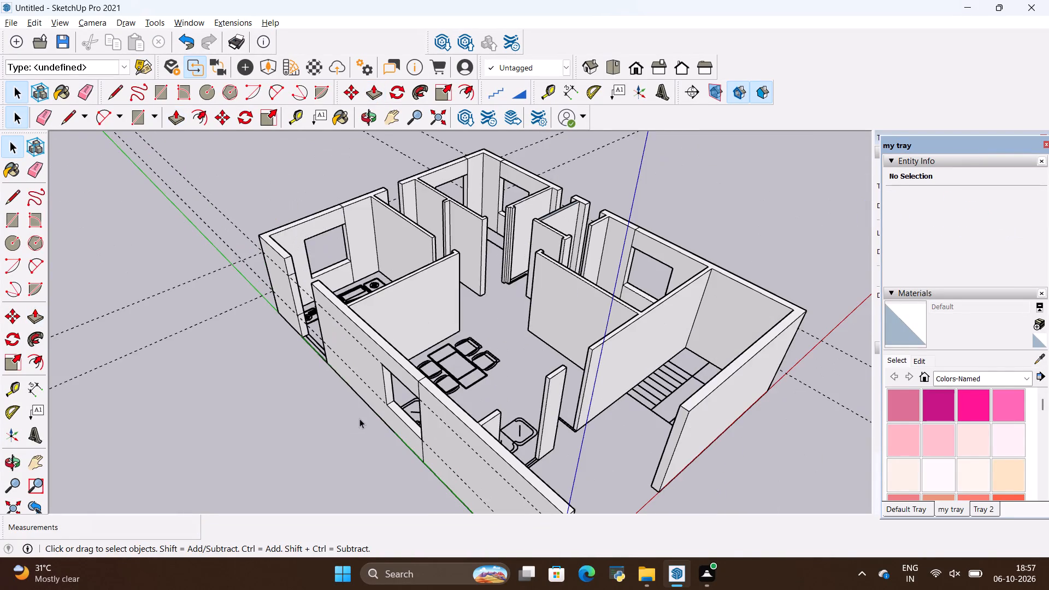
middle_drag(360, 418, 464, 388)
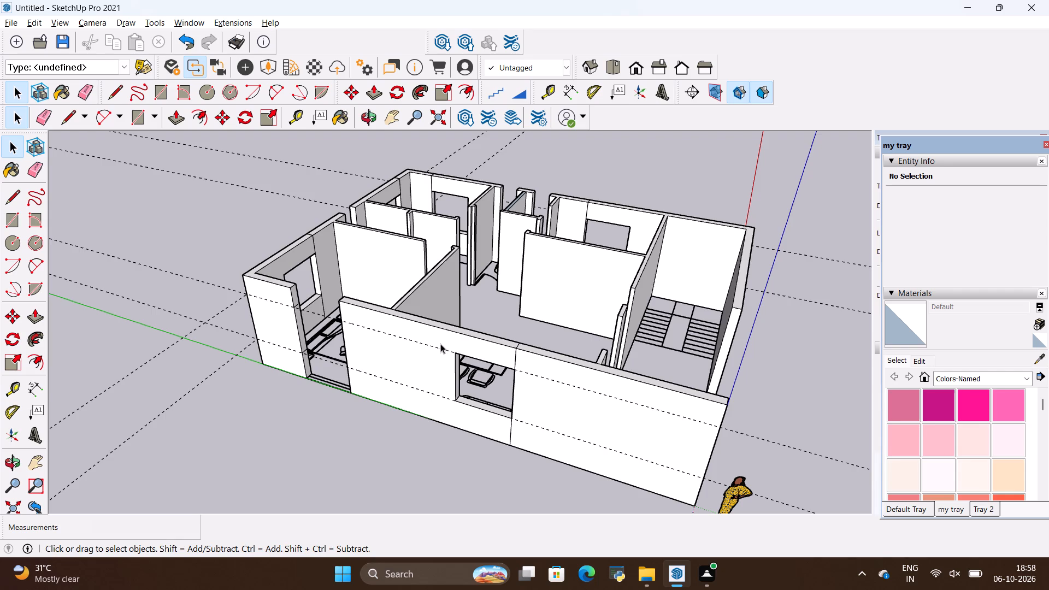
middle_drag(434, 344, 317, 364)
scroll(291, 294, up, 4)
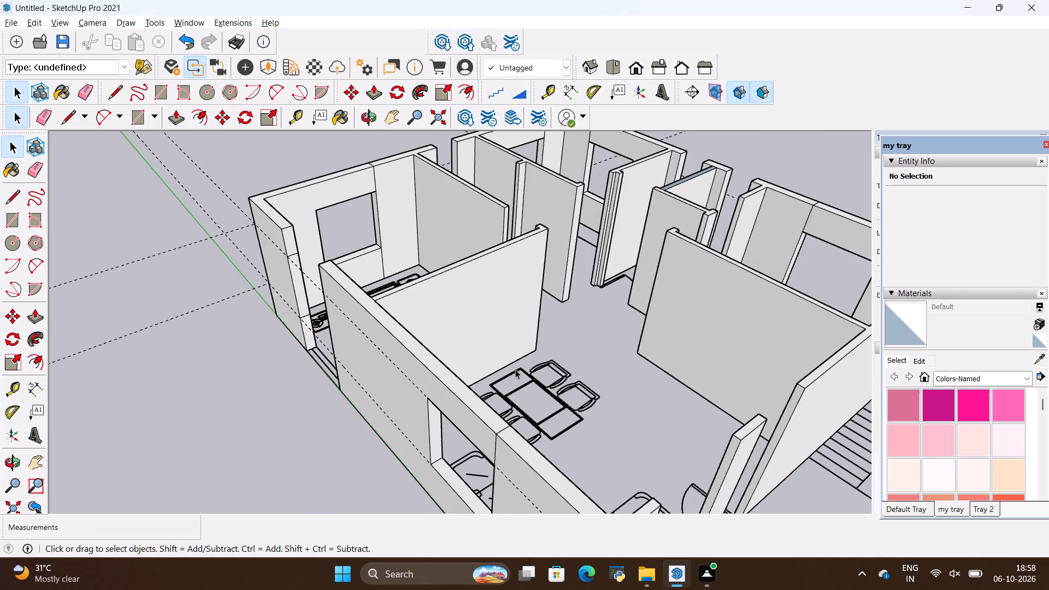
key(p)
scroll(331, 294, up, 3)
scroll(312, 250, up, 2)
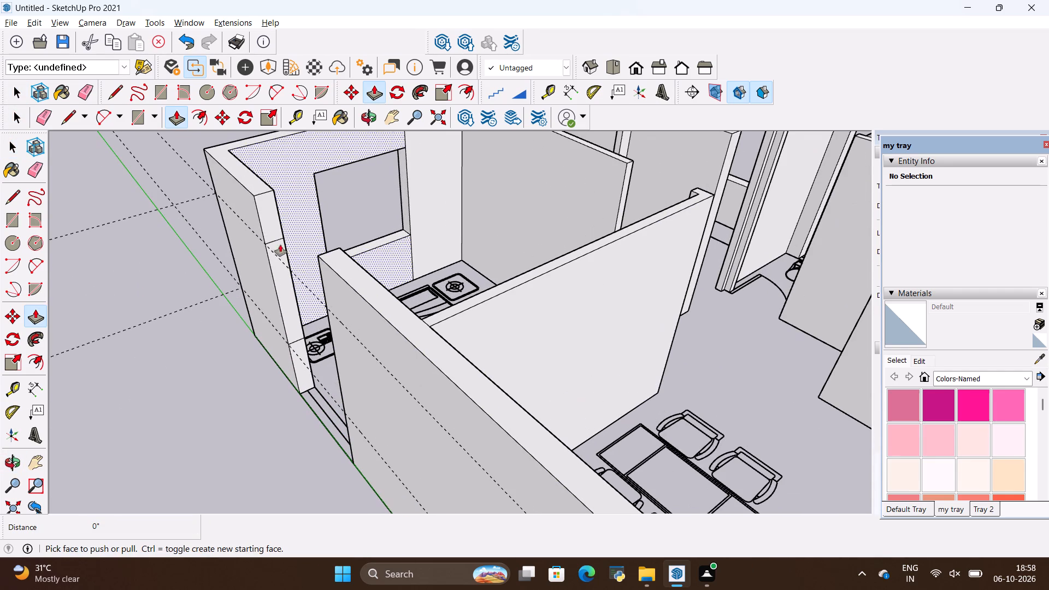
click(267, 228)
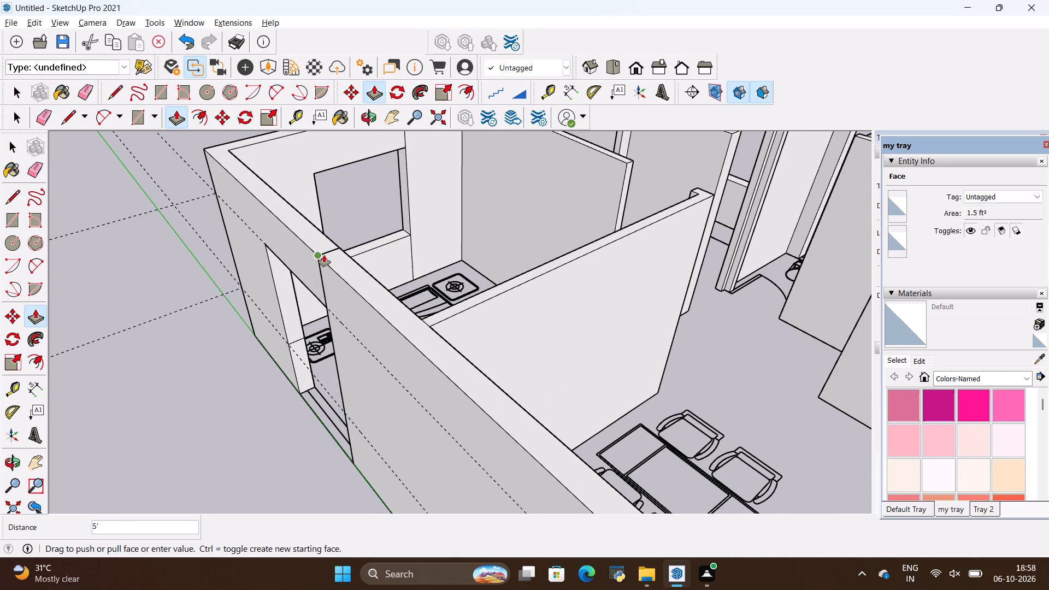
click(324, 255)
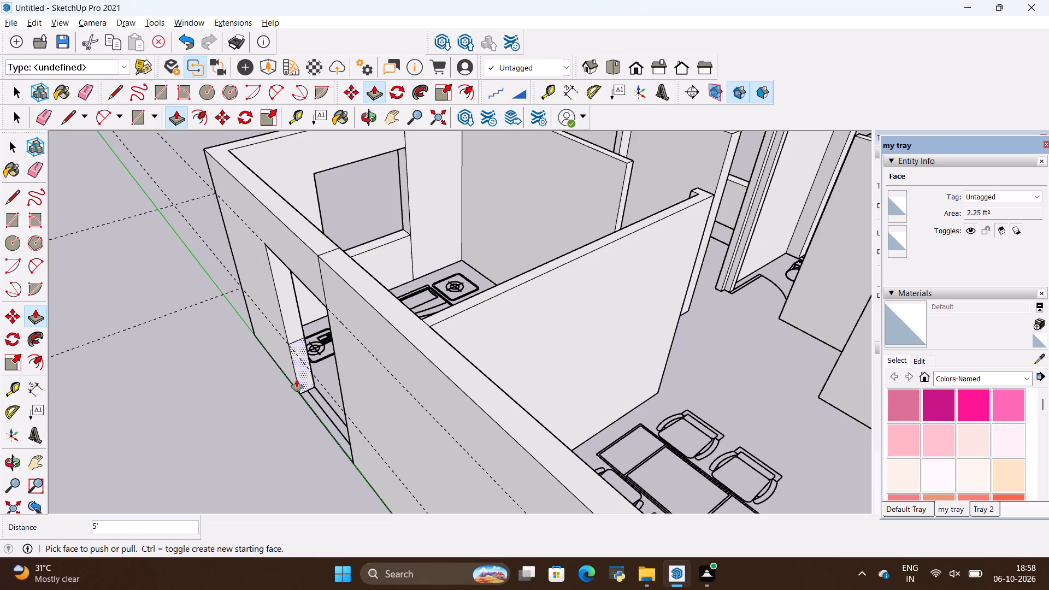
click(300, 375)
click(345, 409)
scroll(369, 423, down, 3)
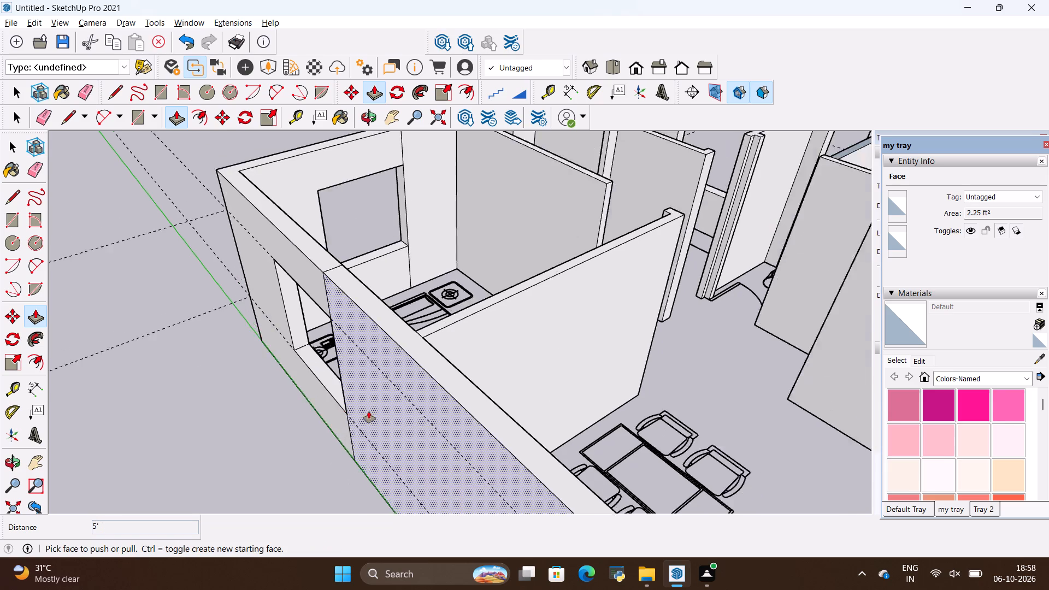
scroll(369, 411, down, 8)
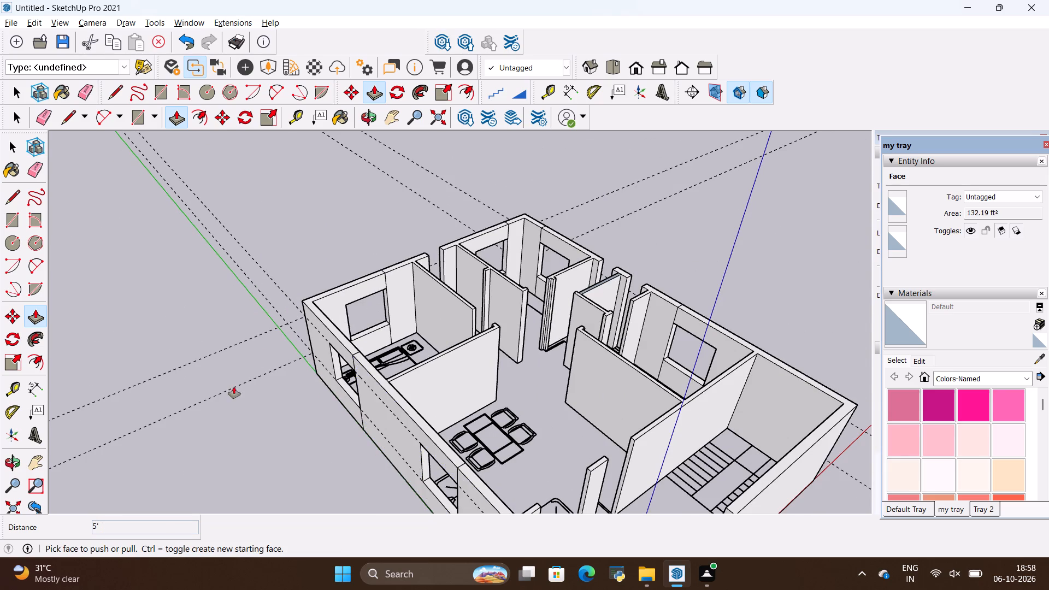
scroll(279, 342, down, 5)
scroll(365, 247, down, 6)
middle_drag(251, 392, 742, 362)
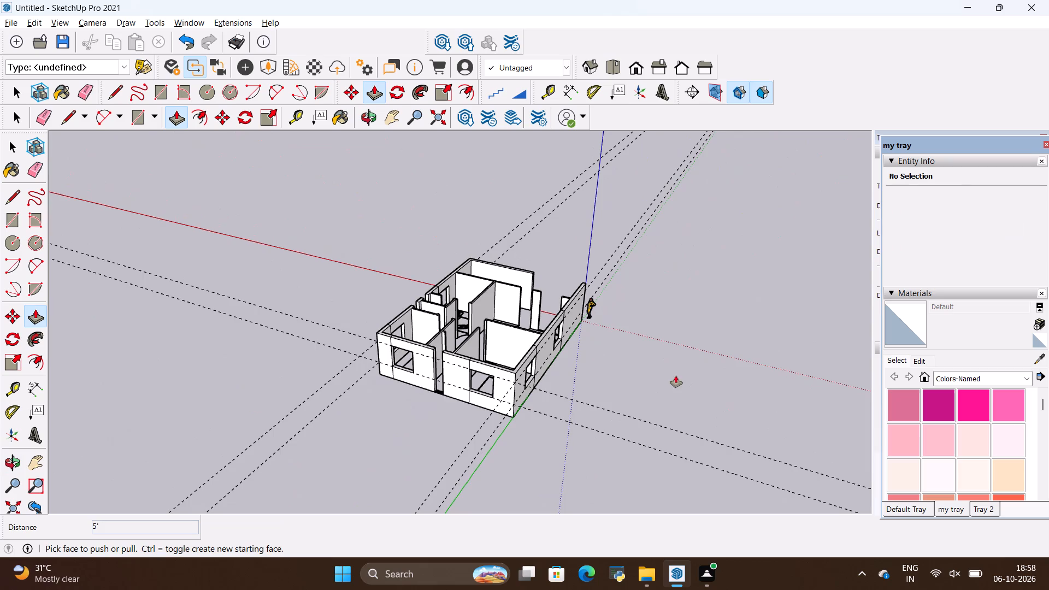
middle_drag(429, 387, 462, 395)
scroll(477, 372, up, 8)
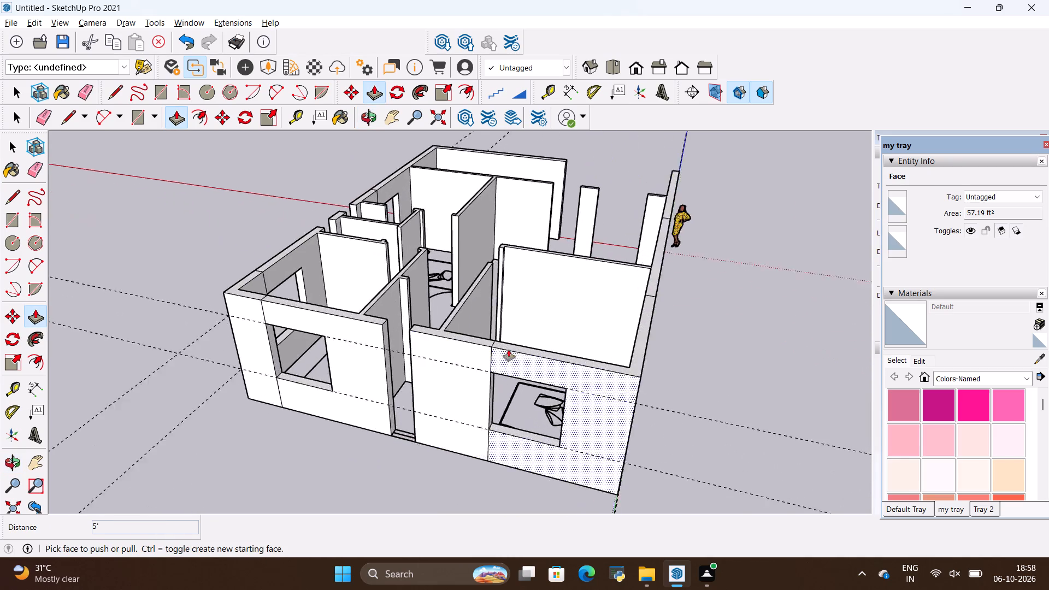
On the outer wall containing the door gap, erase the leftover seam lines above and below the window nearest the green-axis corner.
scroll(509, 350, up, 11)
key(e)
drag(492, 362, 479, 362)
scroll(489, 335, up, 4)
click(488, 318)
scroll(393, 299, down, 2)
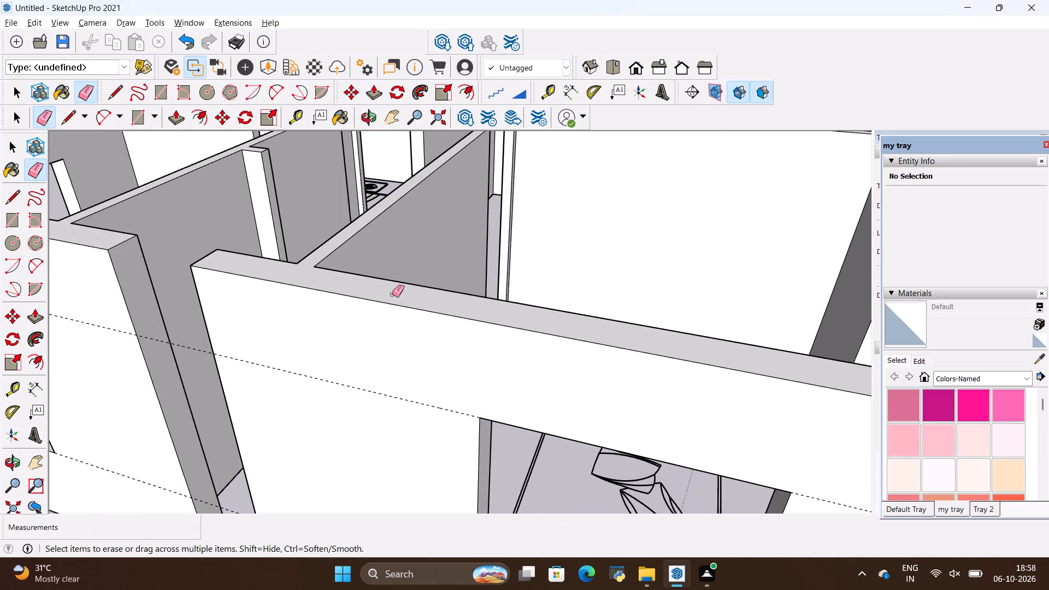
scroll(392, 294, down, 9)
scroll(442, 464, up, 3)
drag(435, 440, 412, 426)
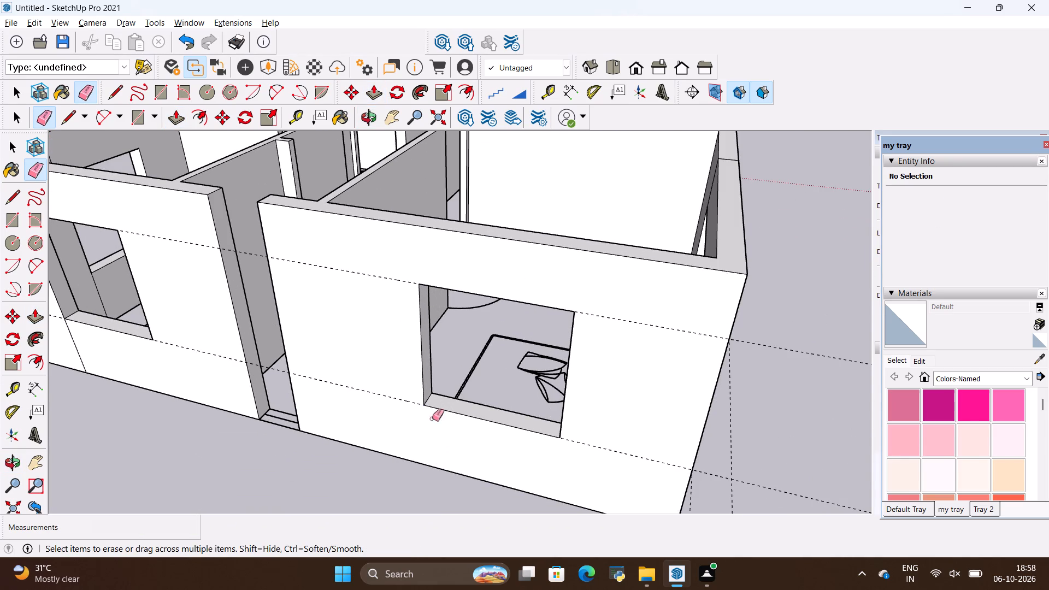
Erase the leftover seam lines above and below the same wall's other window, including the seam across the wall top.
scroll(437, 418, down, 5)
scroll(550, 367, down, 5)
scroll(279, 327, up, 9)
drag(308, 289, 298, 289)
scroll(301, 275, up, 7)
drag(307, 273, 291, 262)
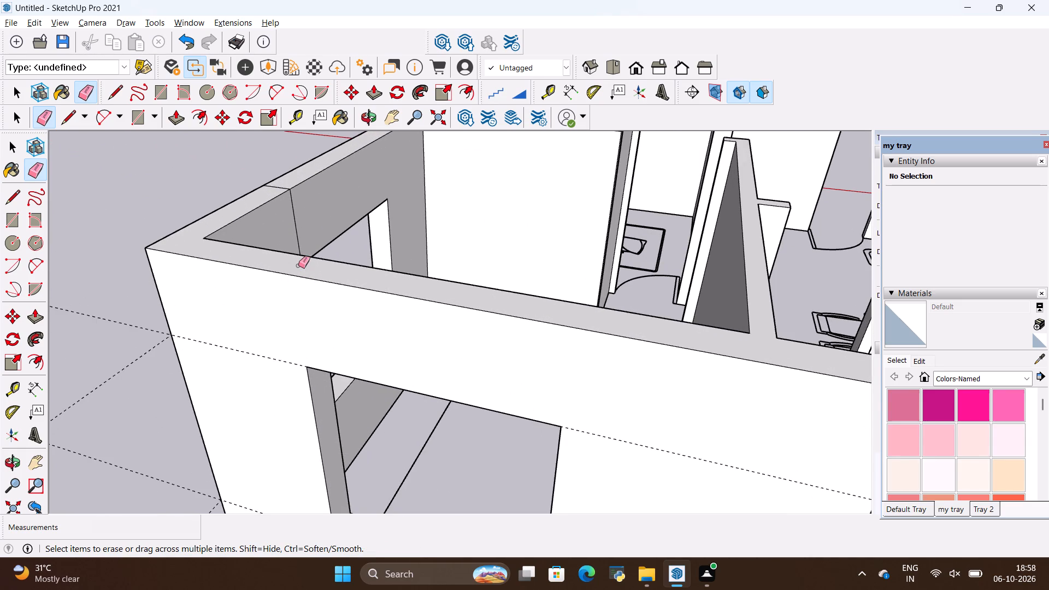
scroll(299, 267, down, 12)
scroll(311, 438, up, 4)
drag(331, 393, 319, 384)
scroll(319, 388, down, 5)
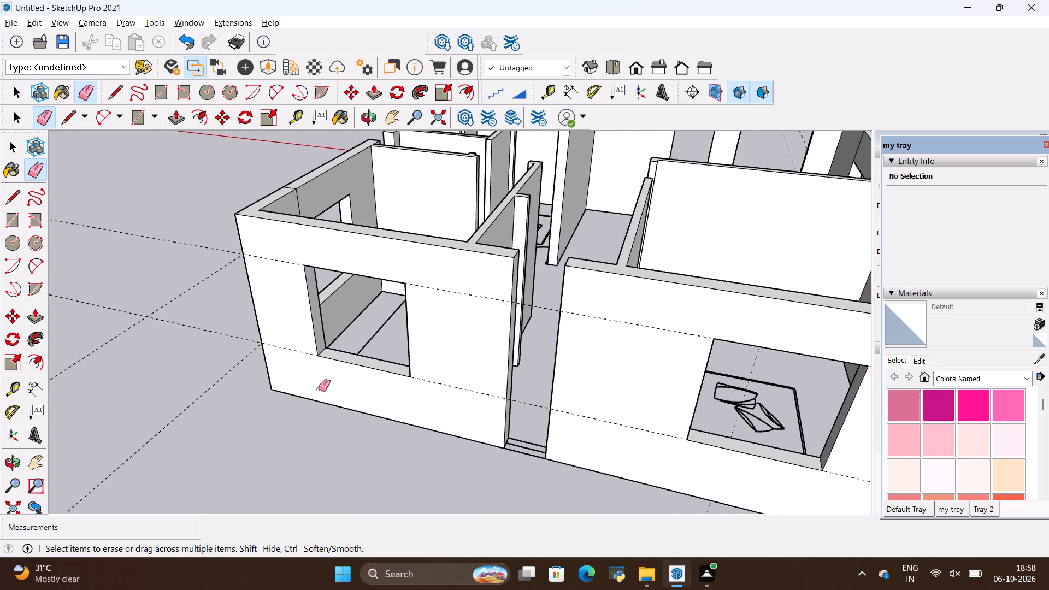
Around the corner, erase the outside and wall-top seam lines above and below the corner room's window on the adjoining outer wall.
middle_drag(234, 349, 651, 432)
scroll(534, 376, up, 5)
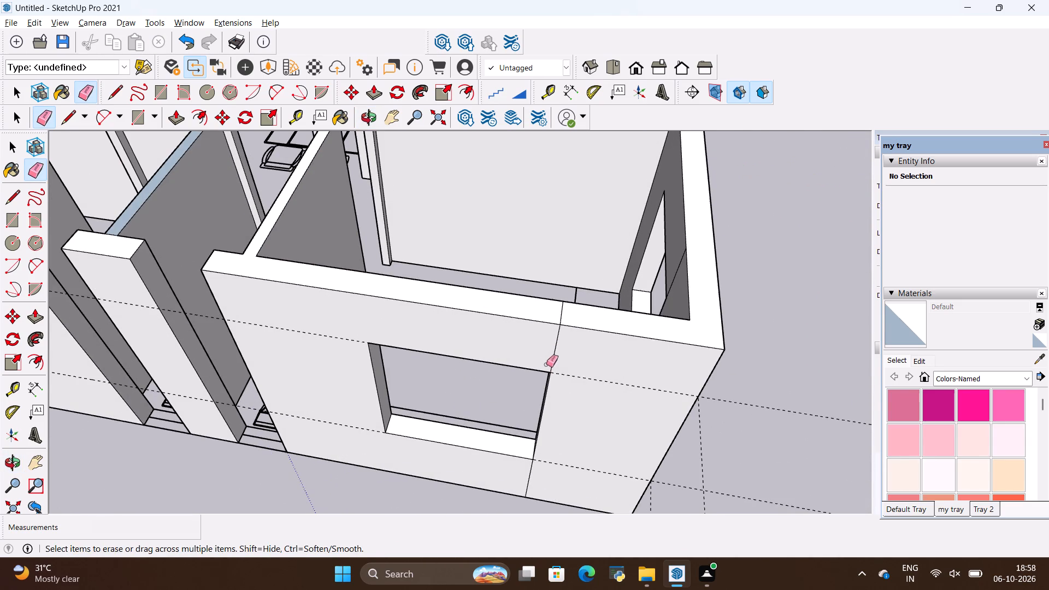
drag(558, 352, 551, 350)
scroll(565, 327, up, 4)
drag(558, 314, 549, 313)
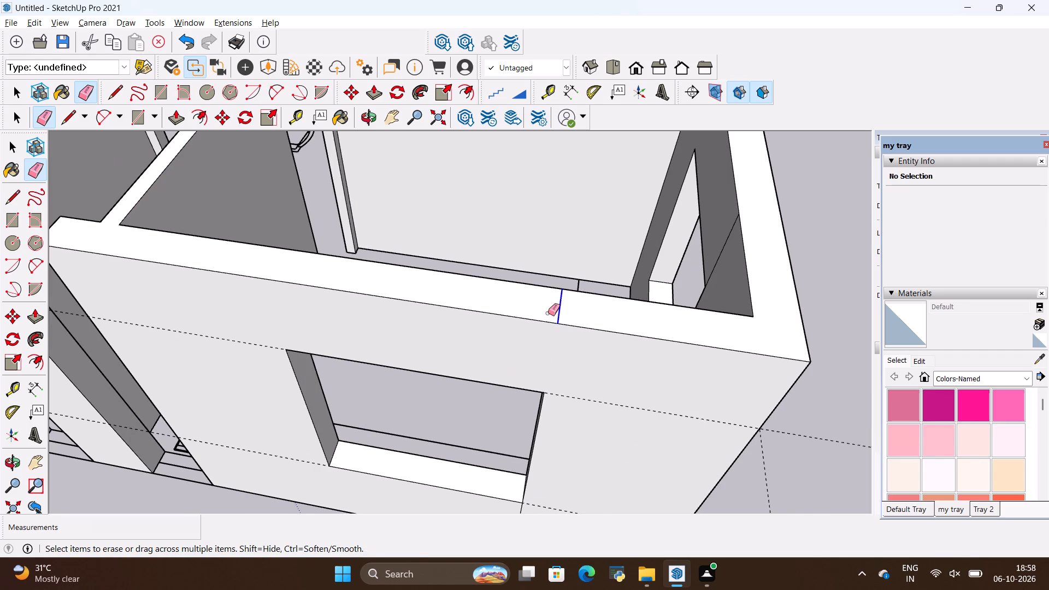
scroll(548, 313, down, 5)
middle_drag(532, 476, 526, 357)
drag(539, 408, 531, 410)
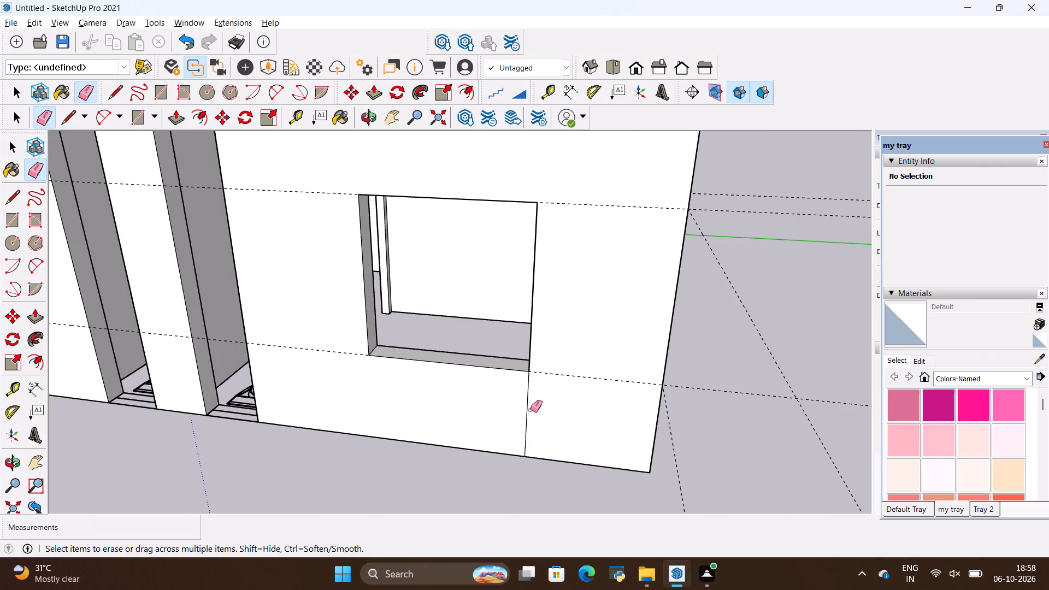
drag(531, 410, 494, 420)
Inside the corner room, erase the seam lines above and below that same window on the wall's inner face.
middle_drag(577, 296, 232, 533)
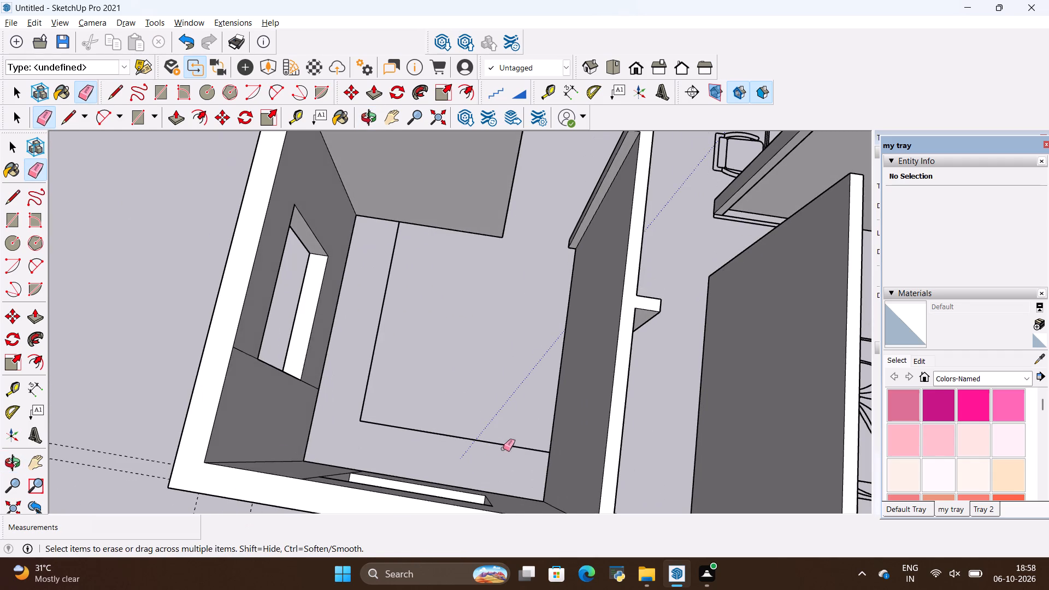
middle_drag(496, 448, 284, 410)
scroll(316, 375, down, 4)
middle_drag(387, 389, 365, 304)
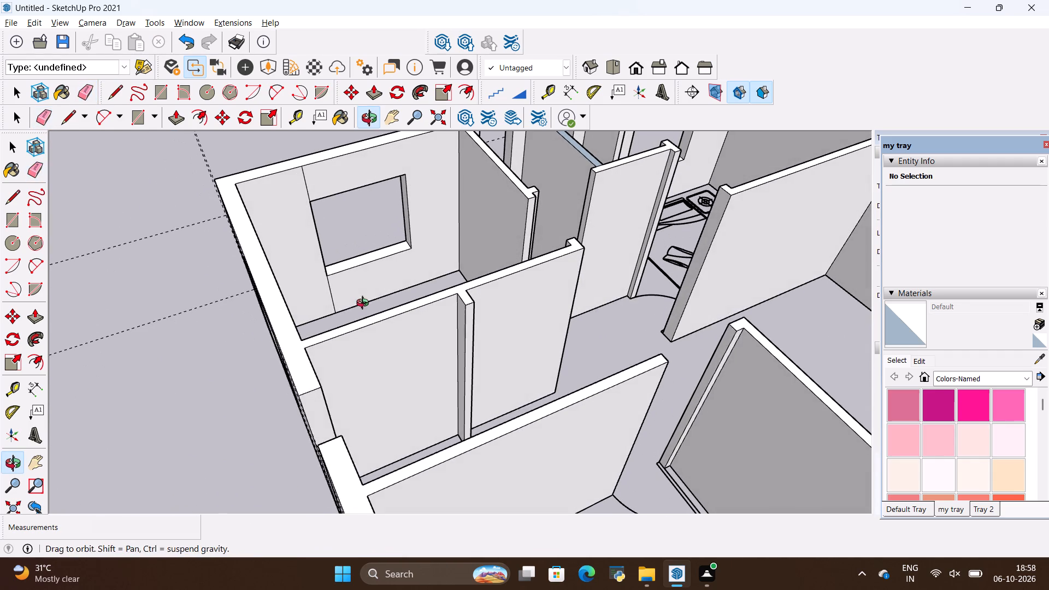
middle_drag(365, 304, 365, 303)
drag(327, 185, 256, 198)
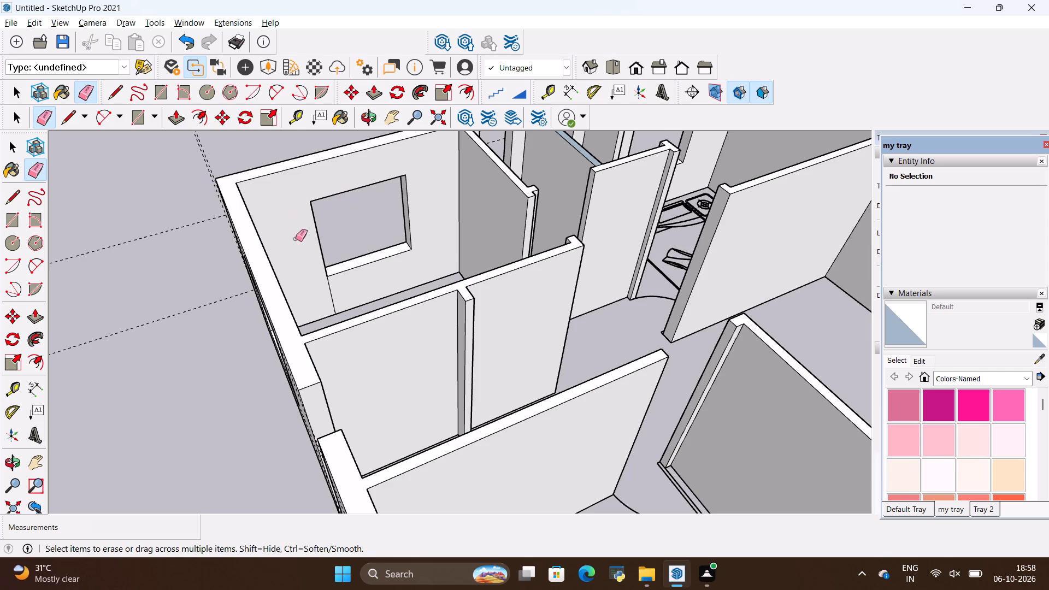
drag(332, 287, 320, 292)
scroll(220, 271, down, 5)
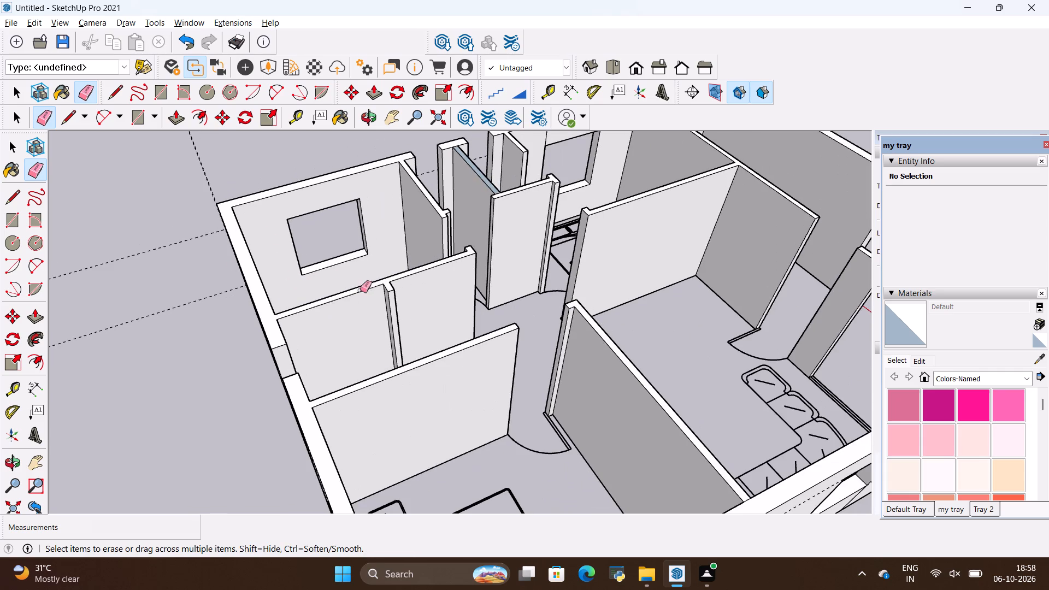
scroll(344, 331, down, 12)
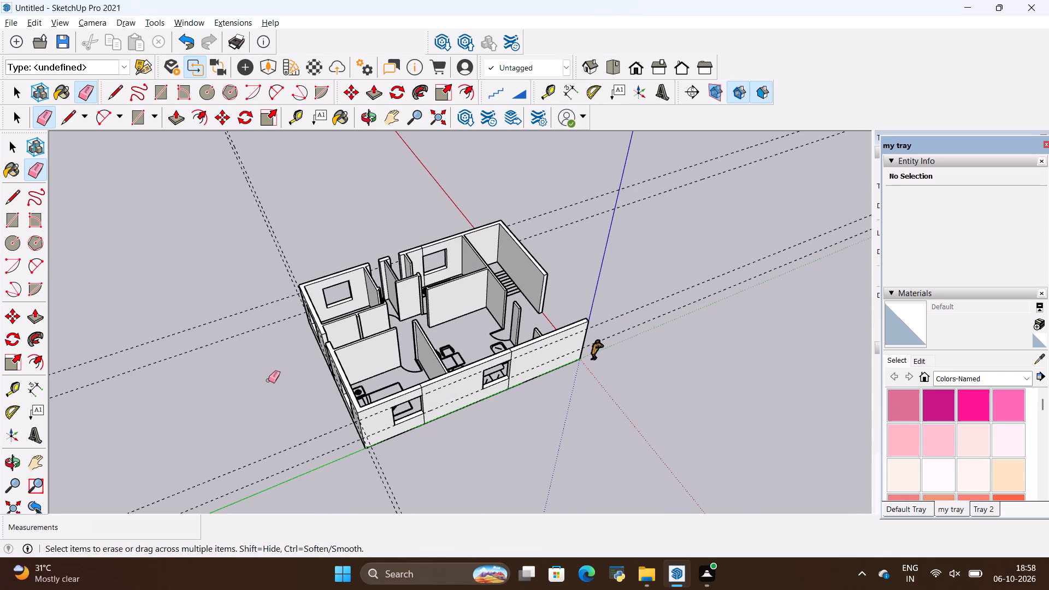
On the green-axis outer wall, erase the outer-face seam lines above and below both windows.
scroll(414, 433, up, 5)
middle_drag(415, 453, 393, 351)
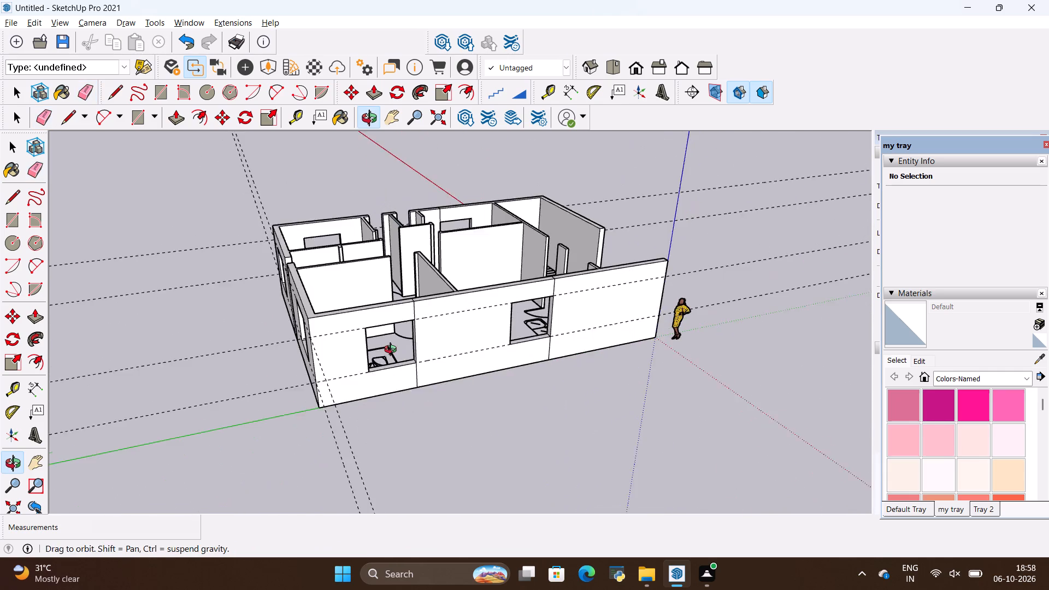
middle_drag(393, 351, 393, 346)
scroll(431, 320, up, 5)
scroll(396, 282, up, 2)
drag(420, 281, 403, 285)
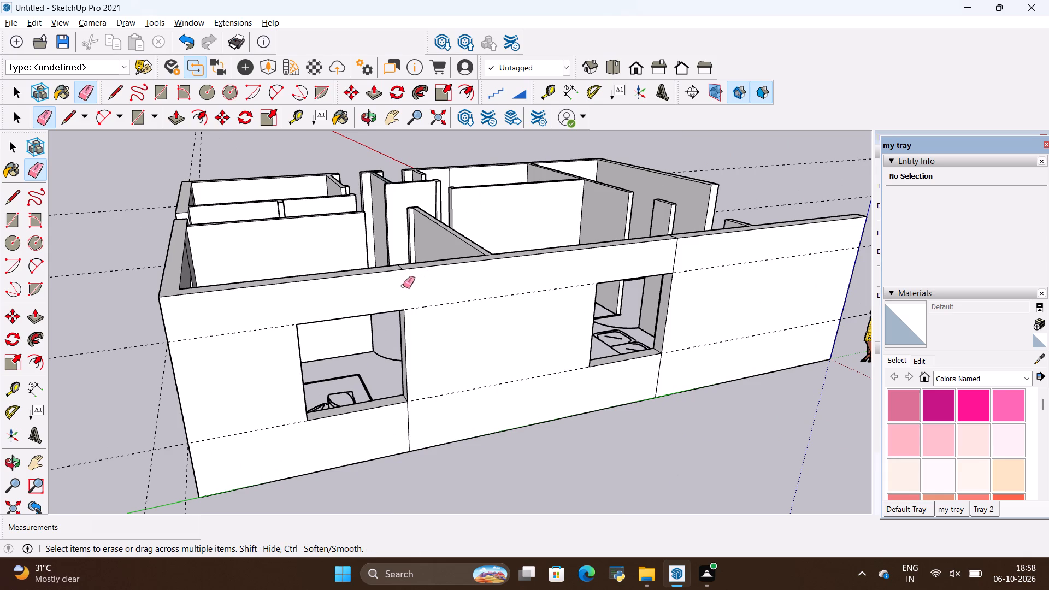
drag(433, 424, 392, 430)
drag(679, 374, 651, 374)
scroll(669, 280, up, 4)
drag(680, 253, 674, 256)
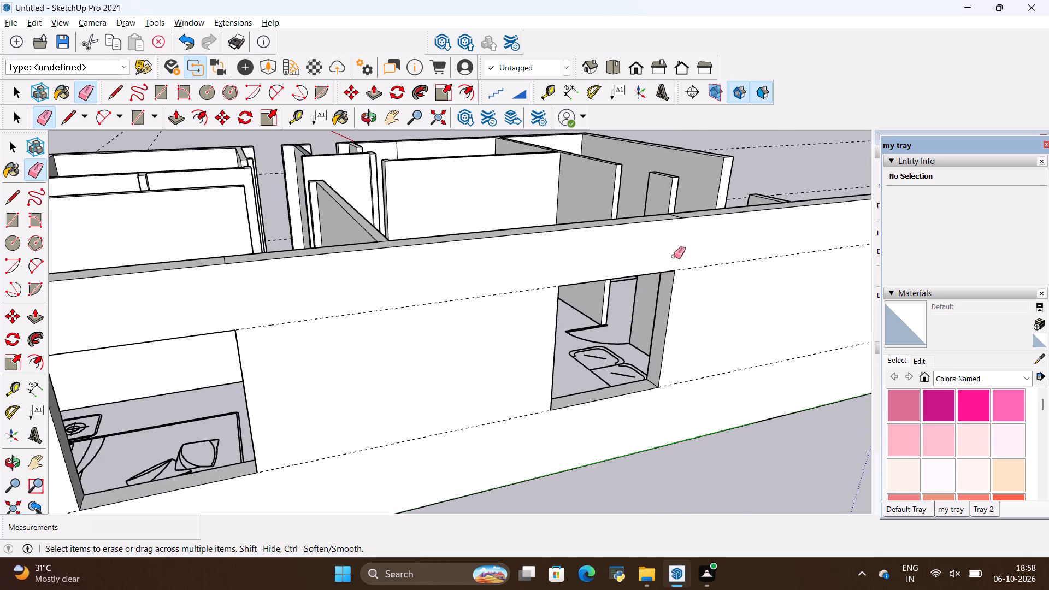
Erase the two horizontal guide lines running along the outside of the green-axis wall.
drag(397, 297, 419, 434)
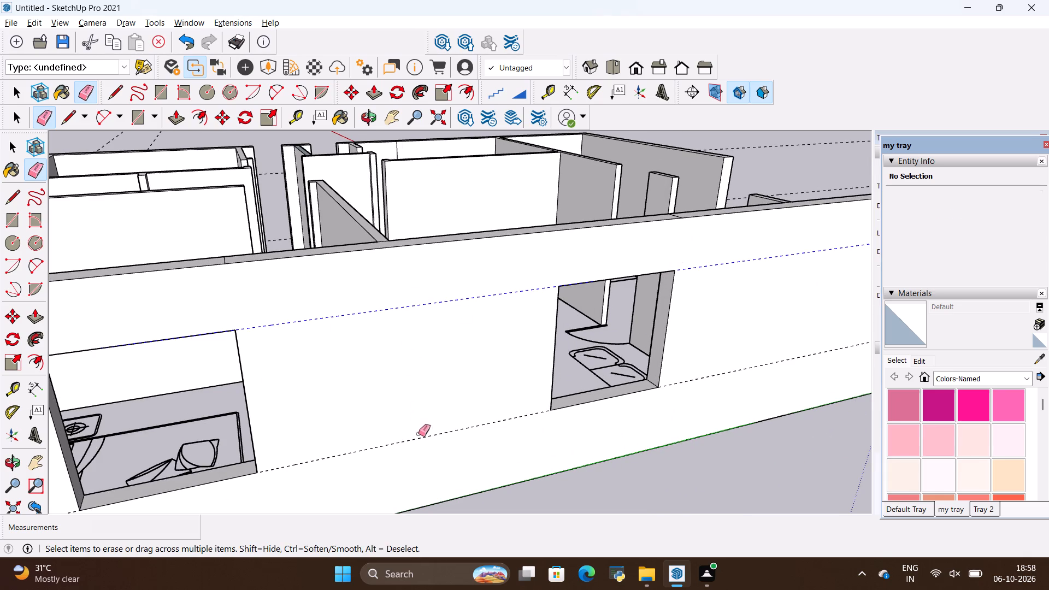
drag(419, 434, 422, 445)
Place a horizontal guide 2' below the top edge of the free-standing wall piece beside the seating area.
scroll(416, 428, down, 10)
middle_drag(590, 337, 196, 338)
middle_drag(665, 357, 578, 470)
scroll(347, 440, down, 2)
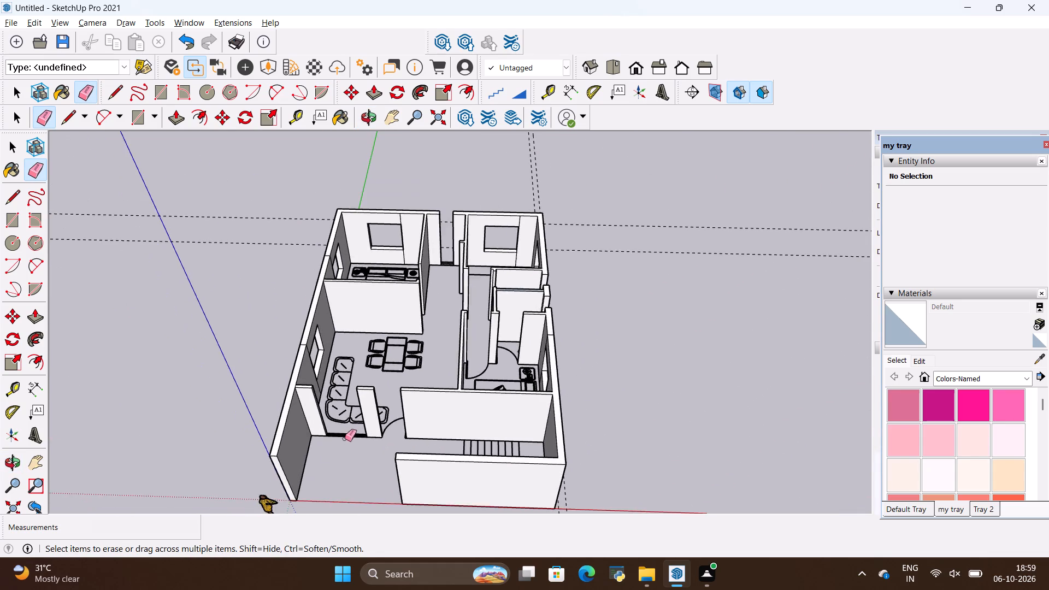
scroll(341, 436, up, 9)
scroll(583, 373, up, 1)
scroll(396, 277, up, 3)
key(t)
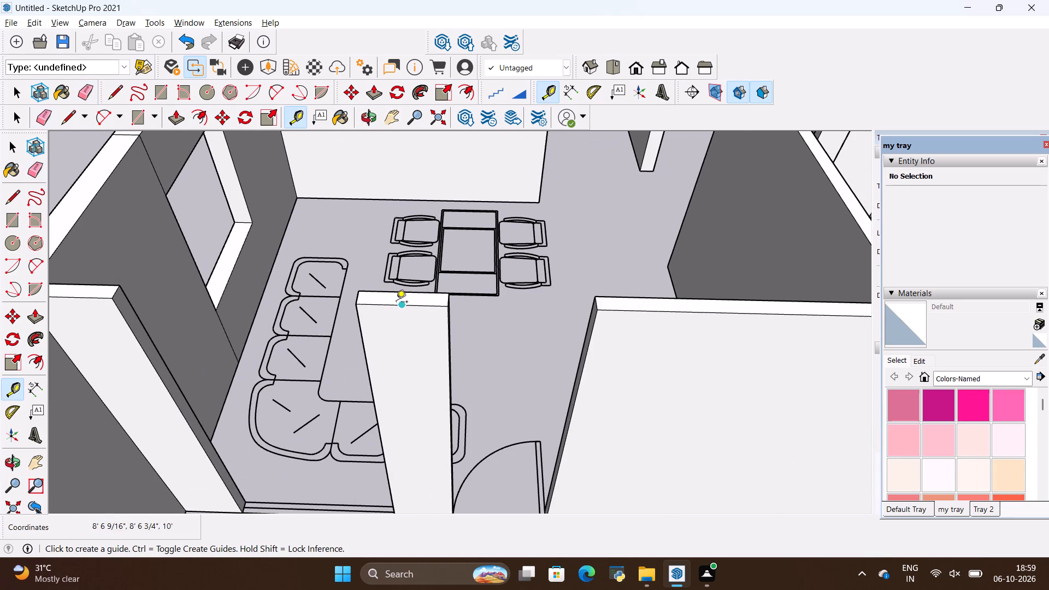
click(396, 303)
key(Escape)
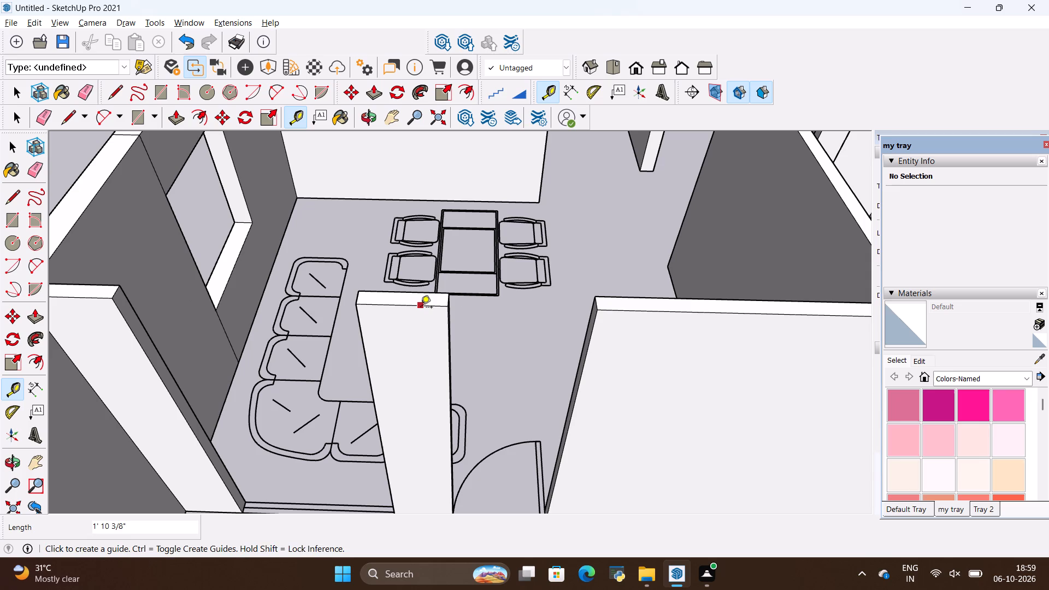
click(421, 308)
key(BackSpace)
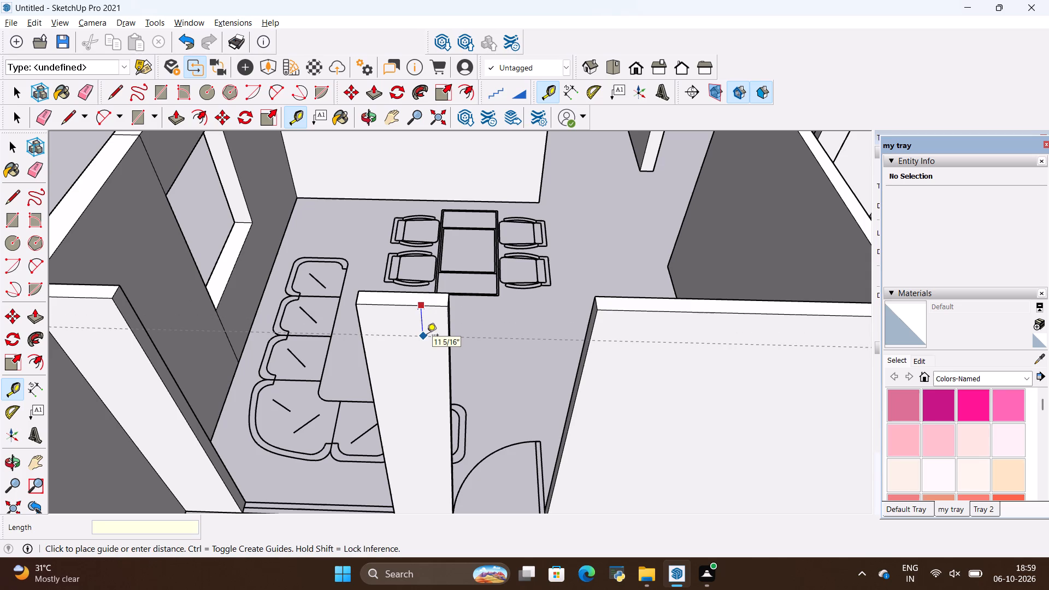
text(2')
key(Return)
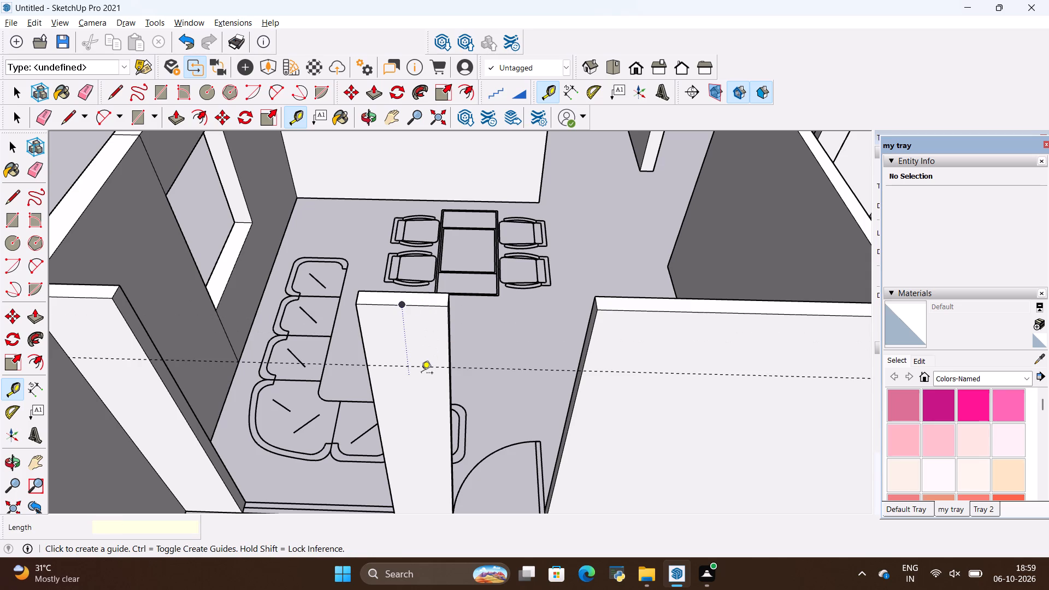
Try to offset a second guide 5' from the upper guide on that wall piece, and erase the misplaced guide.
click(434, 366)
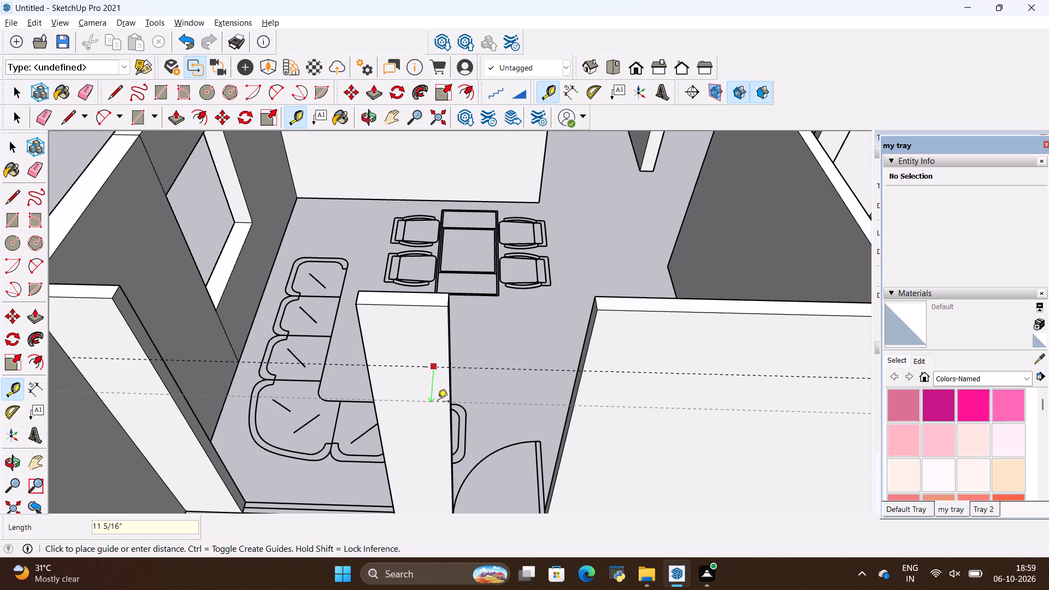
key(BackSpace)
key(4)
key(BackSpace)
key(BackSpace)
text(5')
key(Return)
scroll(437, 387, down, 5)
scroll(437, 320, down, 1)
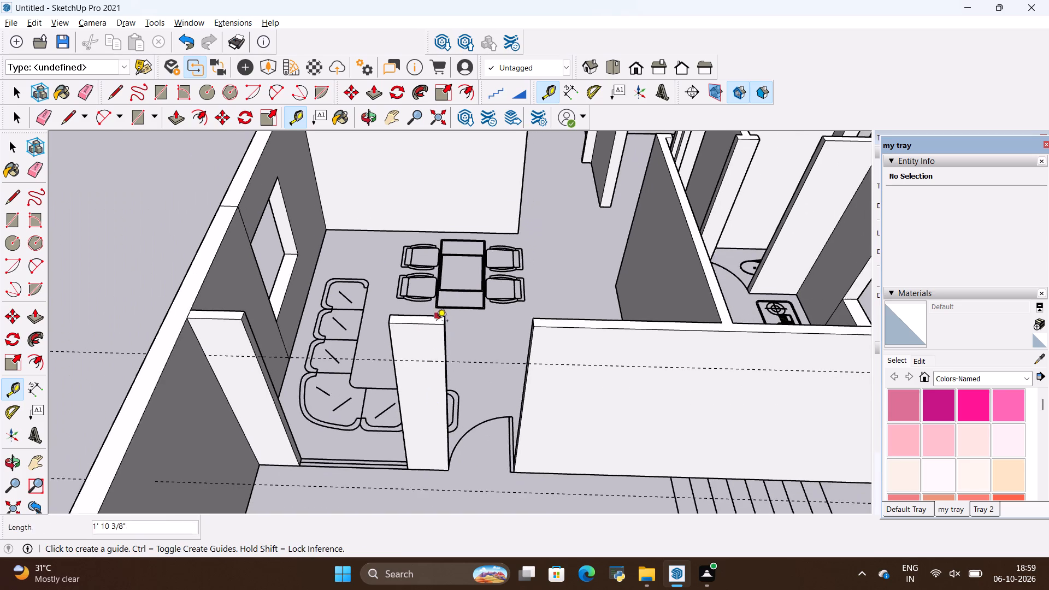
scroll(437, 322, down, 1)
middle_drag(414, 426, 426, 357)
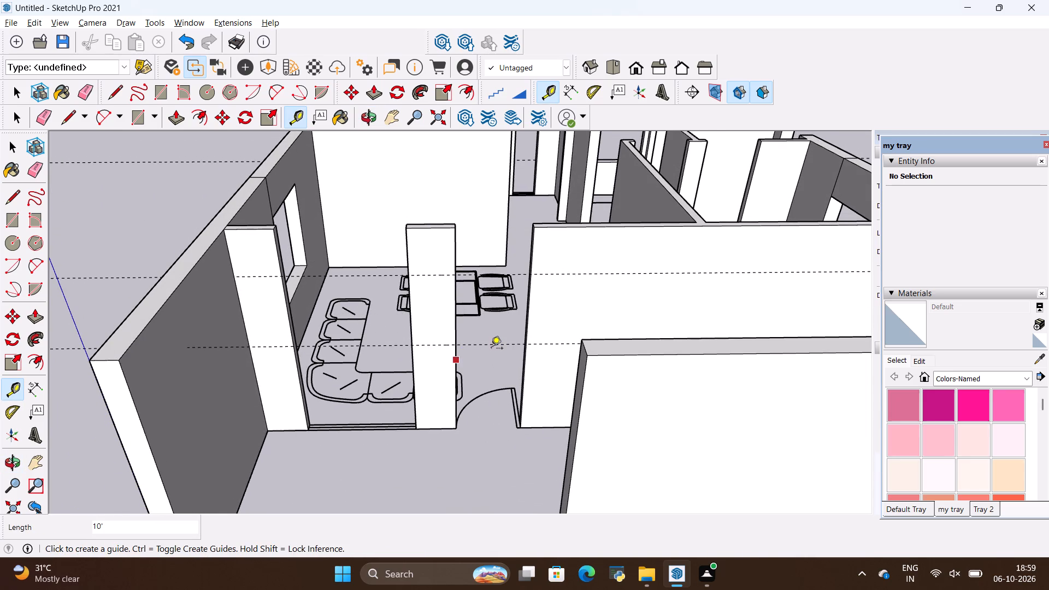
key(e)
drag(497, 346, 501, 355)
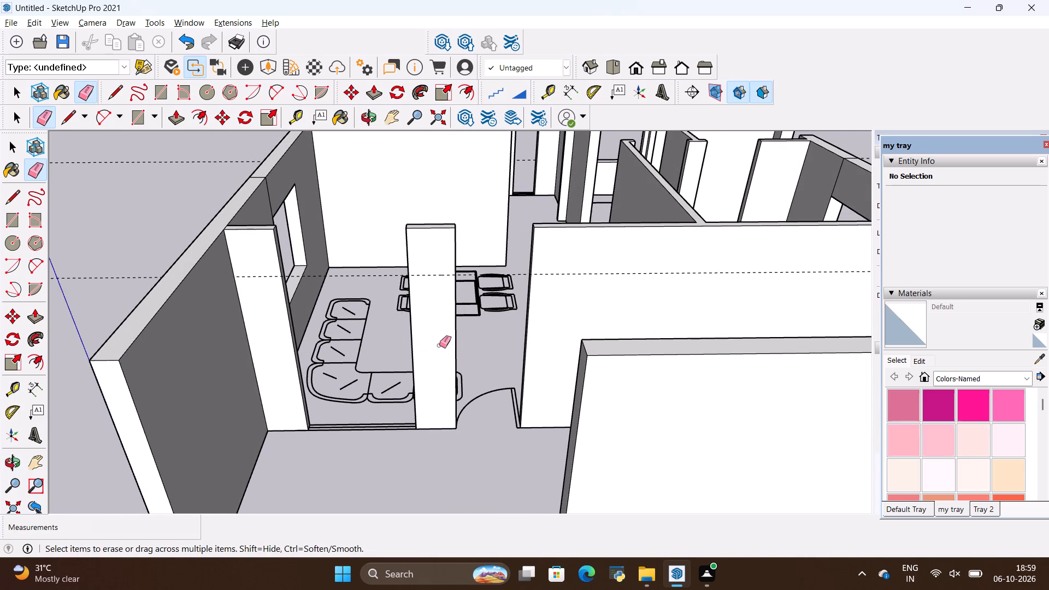
Place a horizontal guide 5' below the upper guide on the free-standing wall piece's face.
key(t)
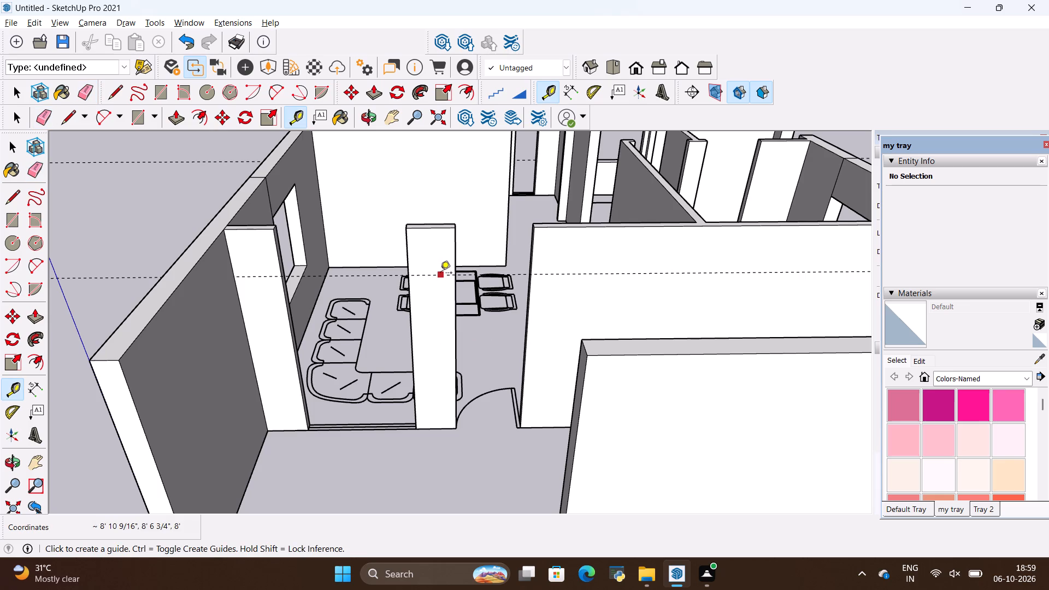
click(440, 274)
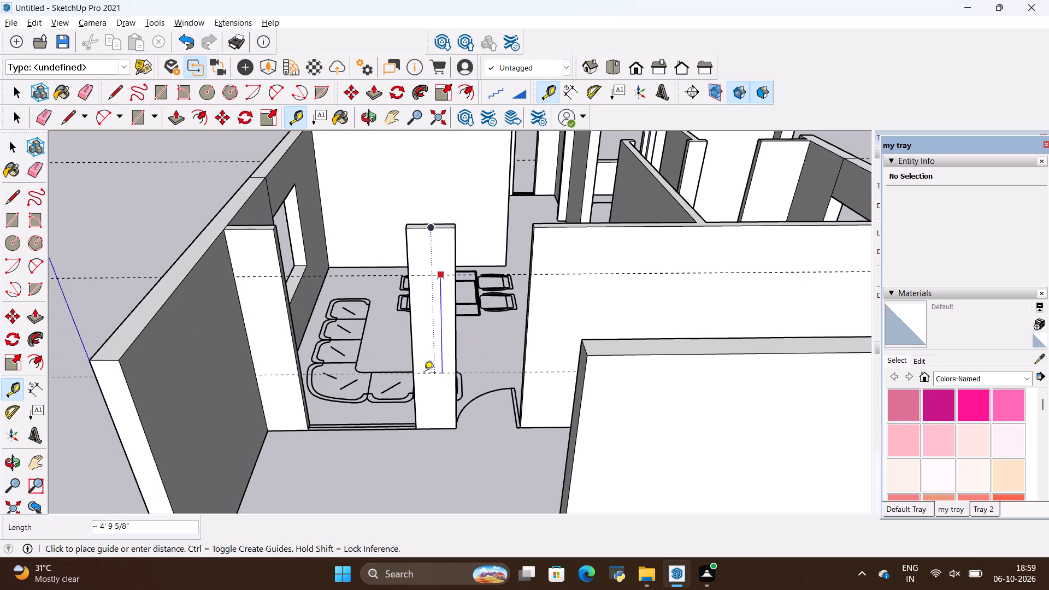
key(BackSpace)
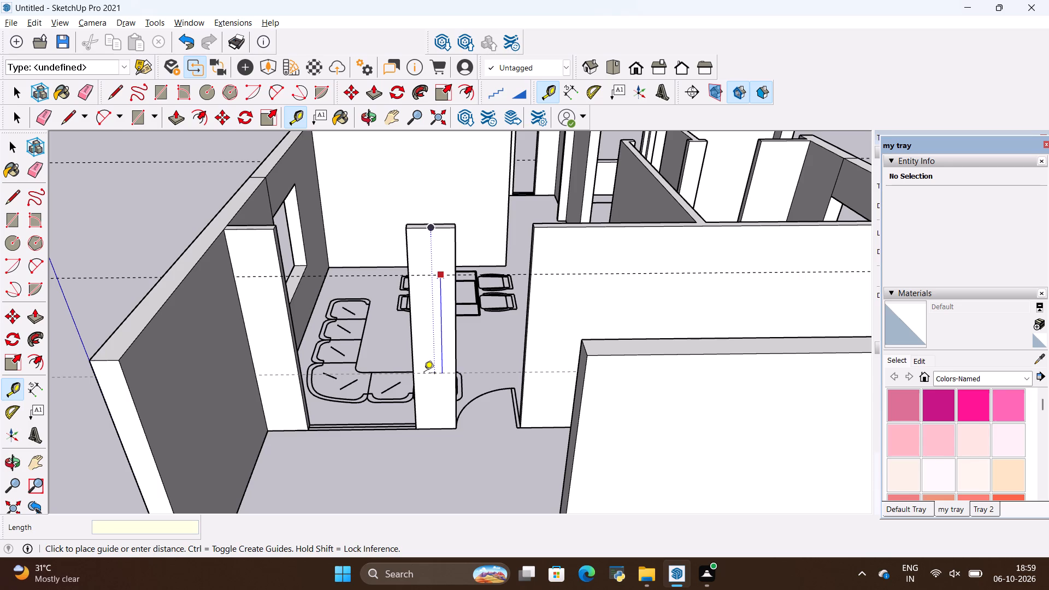
key(BackSpace)
text(5')
key(Return)
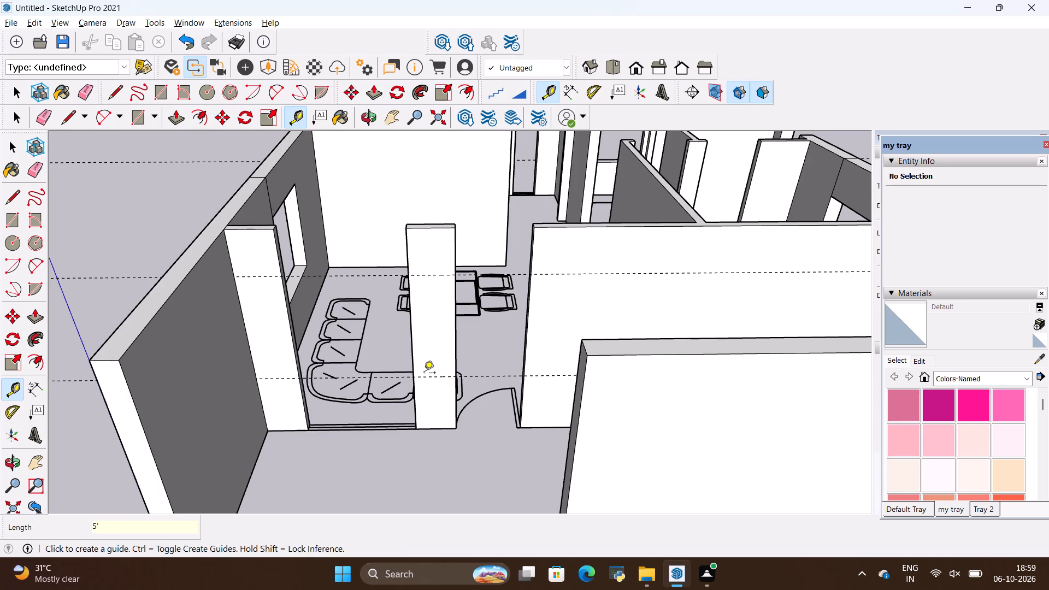
Draw two lines across the end face of the wall opposite the free-standing piece, at the upper and lower guide heights.
middle_drag(496, 390, 305, 433)
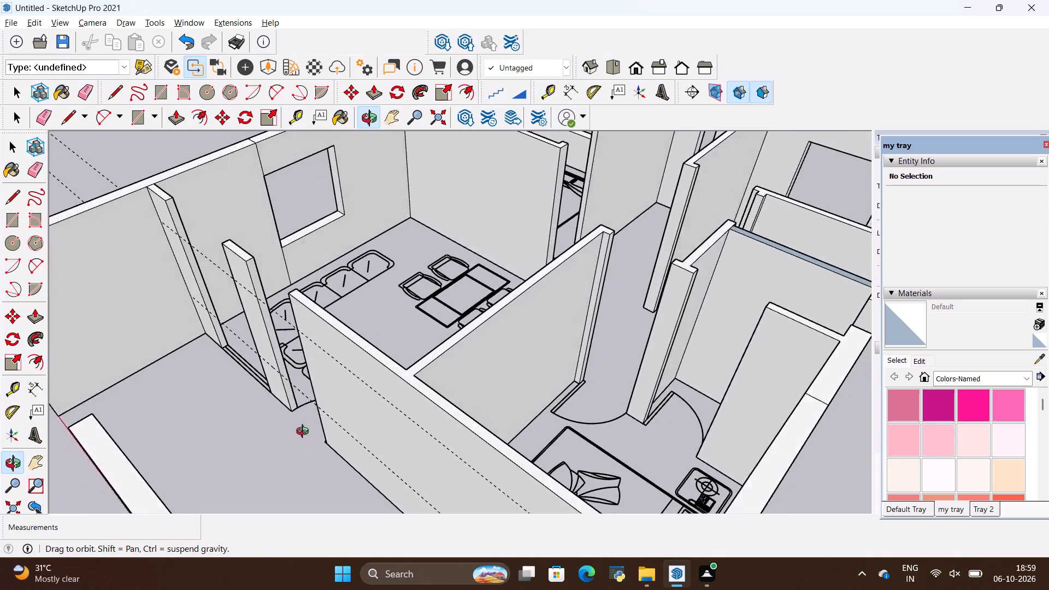
middle_drag(305, 433, 368, 418)
scroll(129, 200, up, 2)
scroll(180, 270, up, 2)
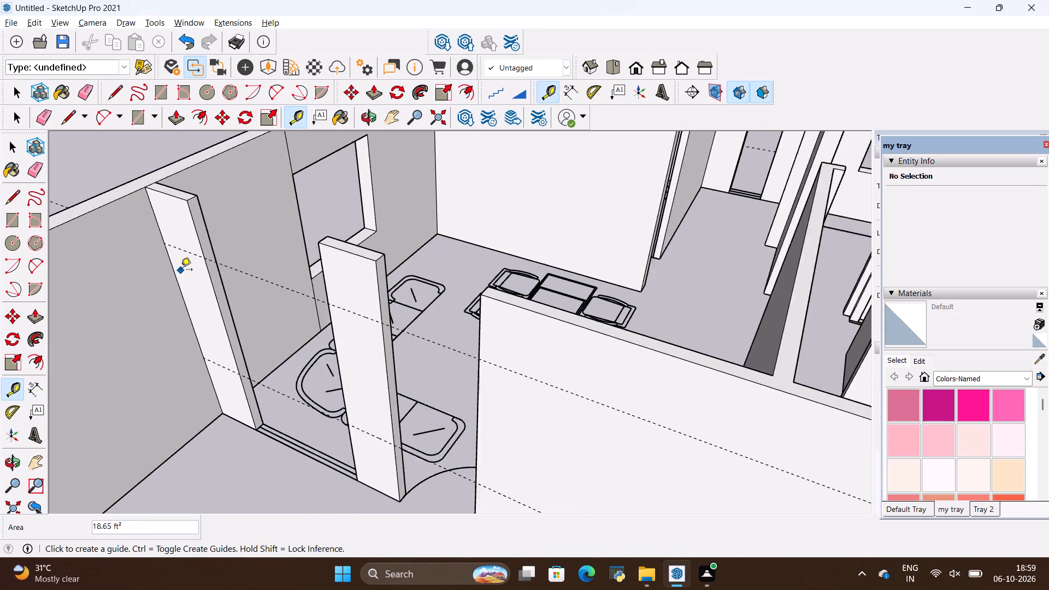
scroll(181, 270, up, 1)
key(l)
scroll(196, 293, up, 4)
scroll(213, 231, up, 2)
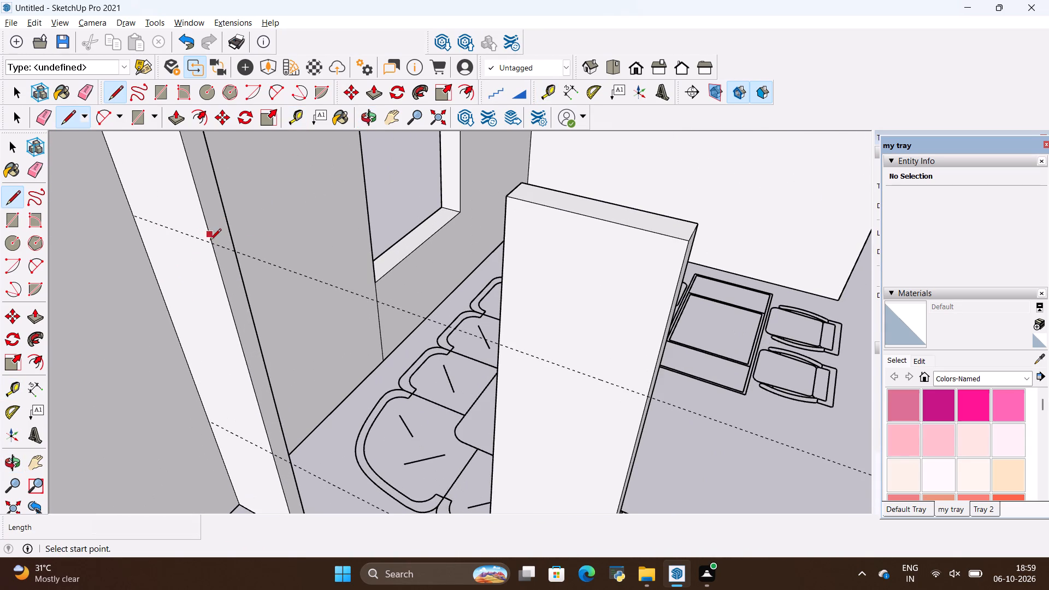
click(210, 242)
click(229, 230)
scroll(198, 276, down, 4)
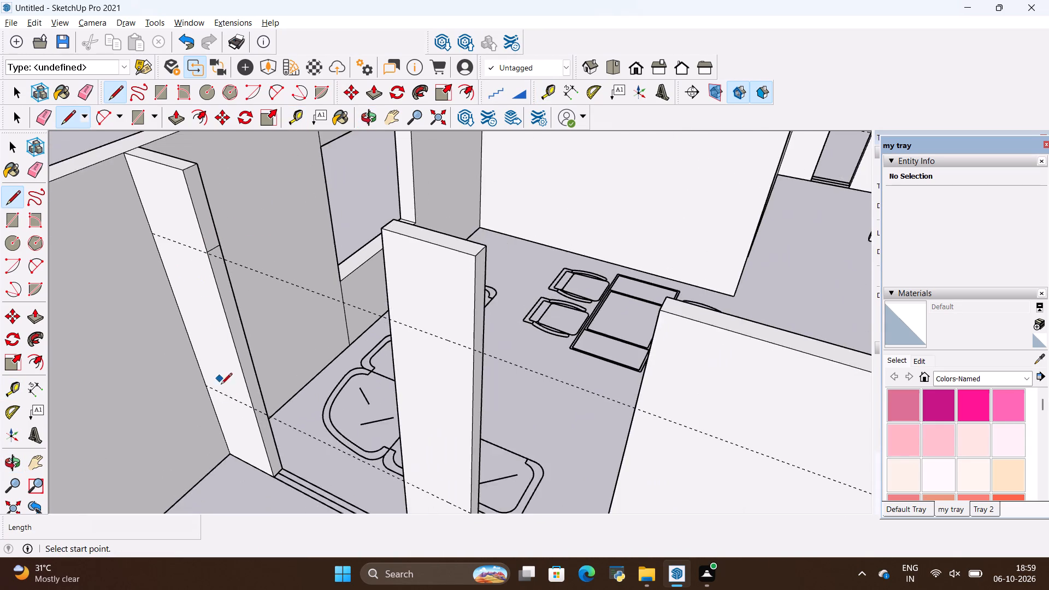
scroll(227, 400, up, 3)
scroll(267, 431, up, 2)
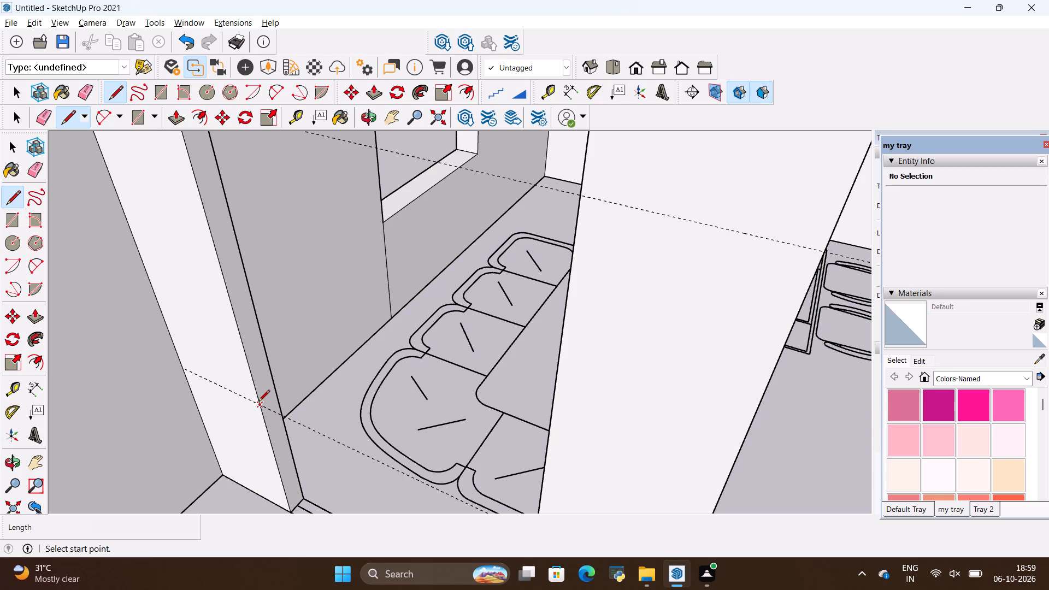
click(258, 402)
click(275, 390)
scroll(273, 389, down, 6)
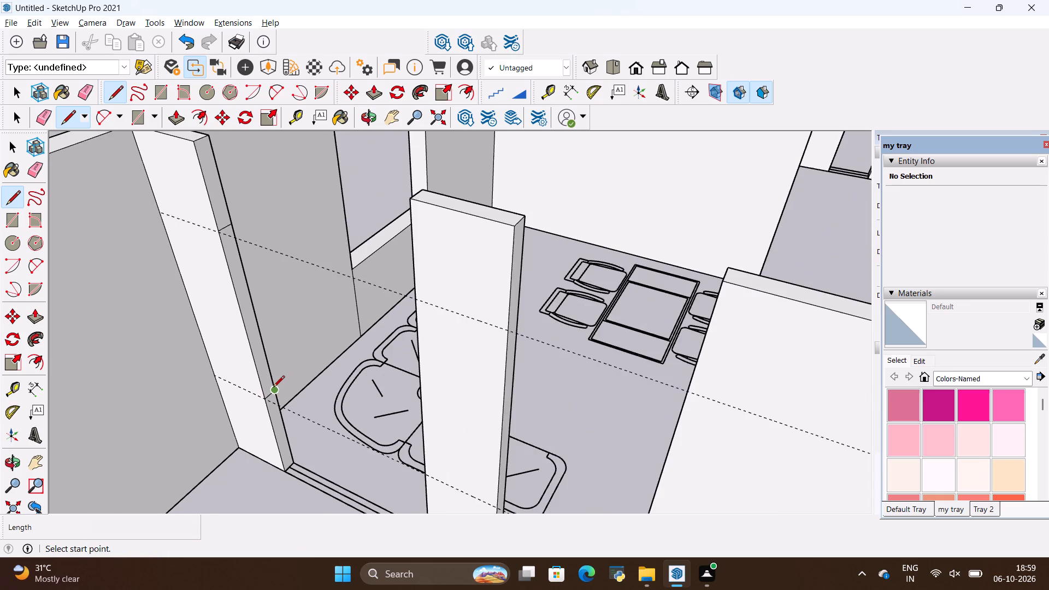
Push/Pull the upper and lower end-face sections 5' to meet the free-standing wall piece, framing a window opening by the sofa.
key(p)
click(227, 225)
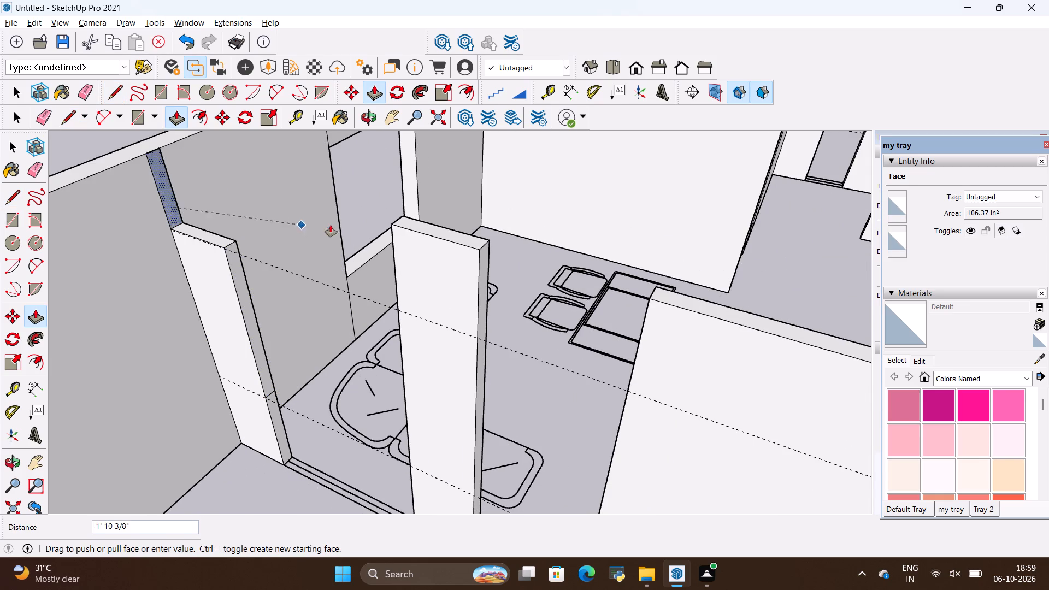
click(400, 220)
scroll(278, 305, down, 5)
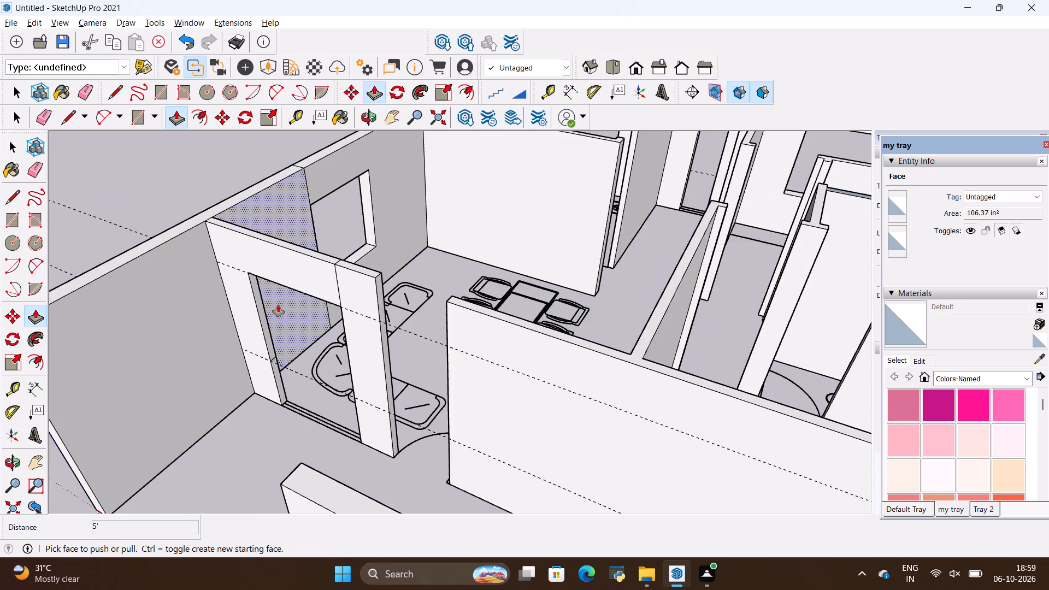
scroll(267, 424, up, 7)
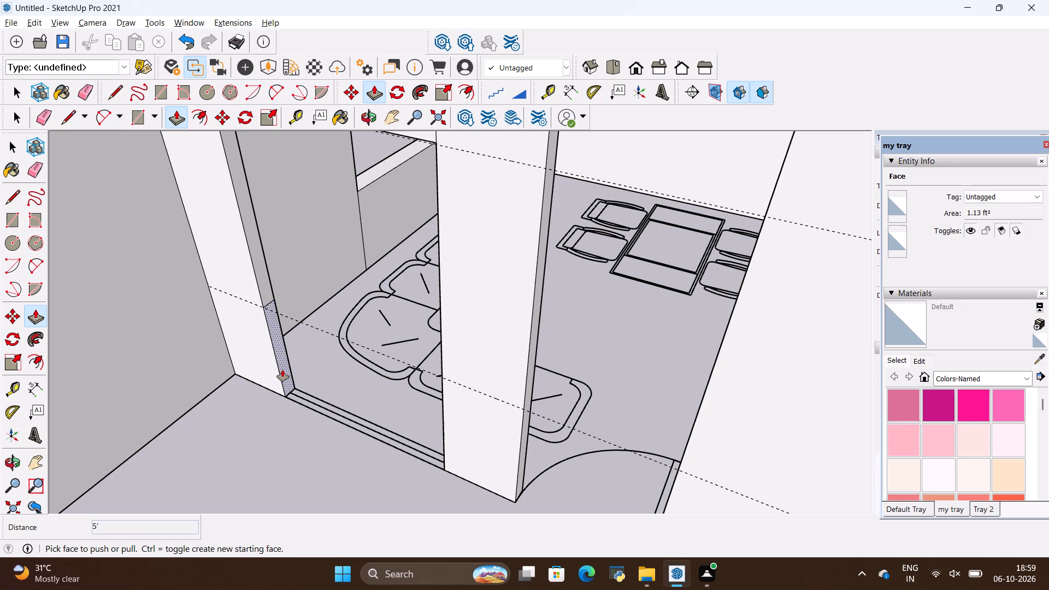
click(284, 367)
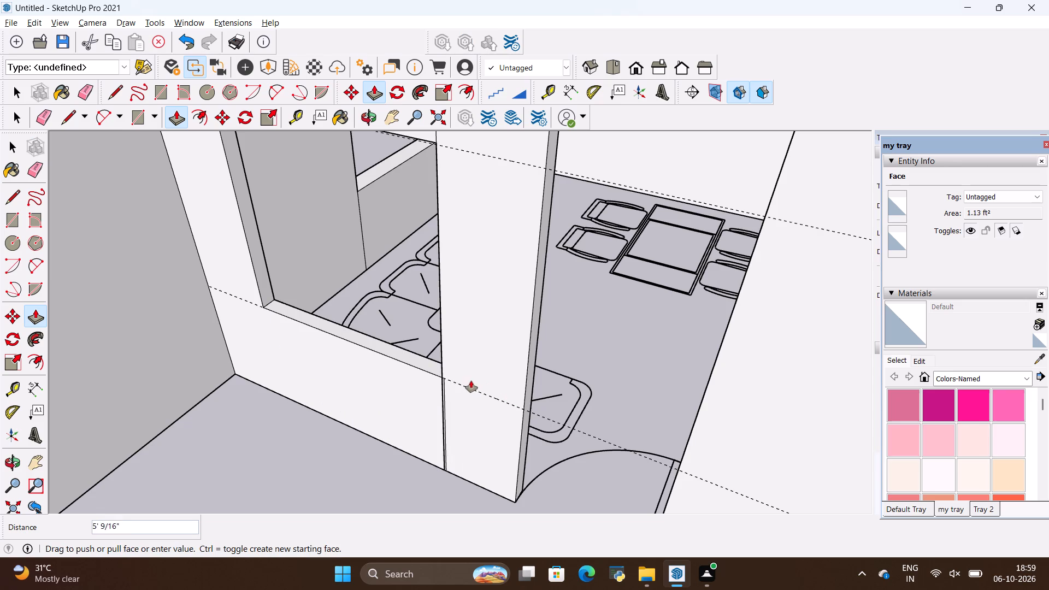
click(446, 374)
scroll(374, 391, down, 4)
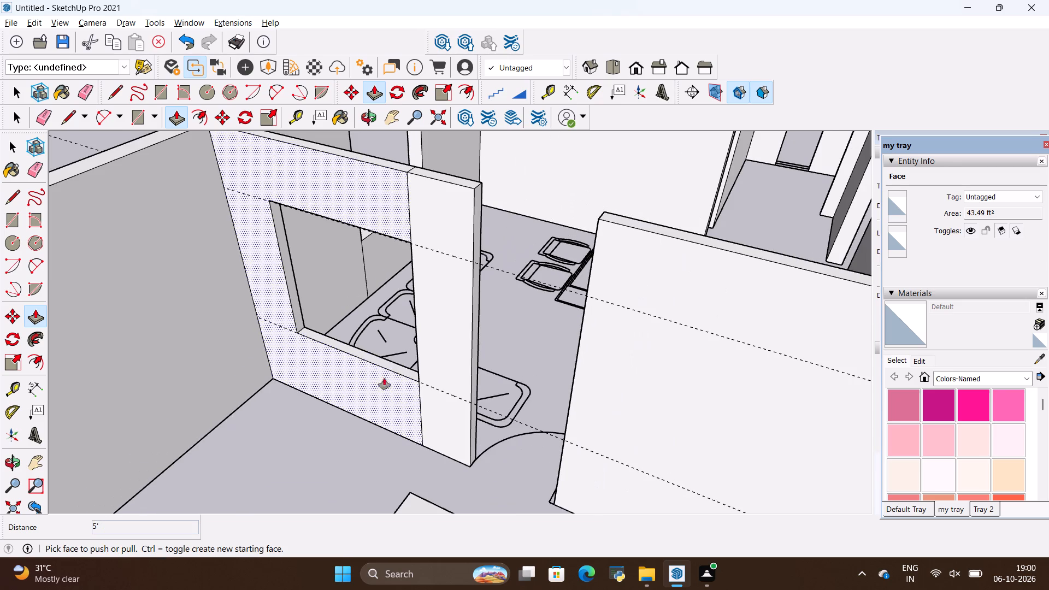
Erase the leftover seams on the new window wall's face and top, along with its two horizontal guides.
key(e)
drag(395, 202, 408, 207)
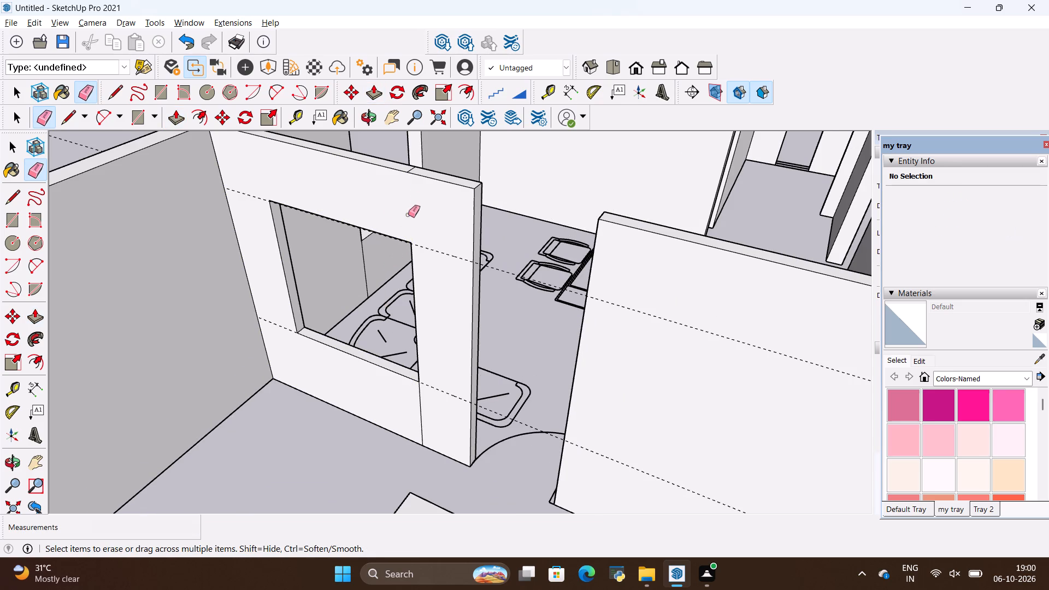
drag(423, 241, 427, 250)
drag(415, 402, 426, 403)
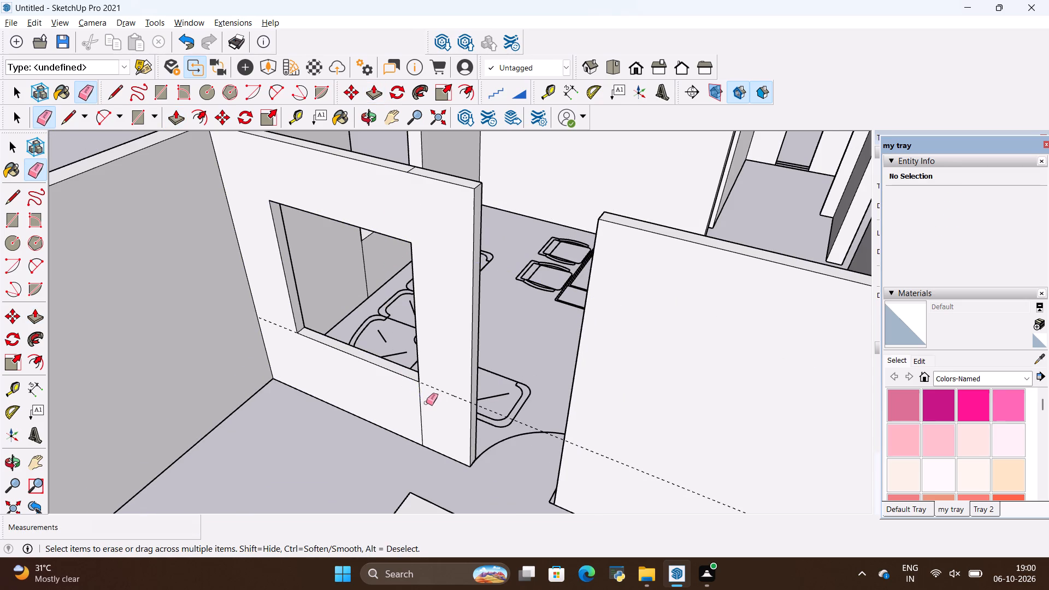
drag(426, 403, 435, 377)
scroll(432, 376, down, 7)
scroll(416, 280, up, 7)
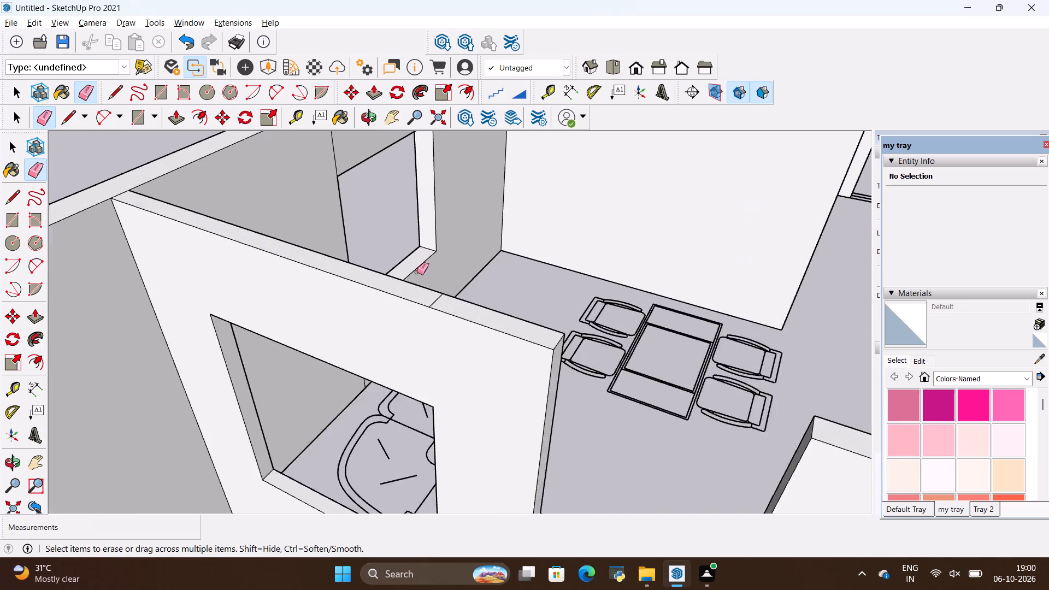
scroll(417, 272, up, 6)
scroll(445, 309, down, 5)
scroll(448, 316, up, 3)
drag(457, 323, 473, 335)
scroll(468, 339, down, 11)
Erase the seams above the sofa-side window on the long wall's inner face and top.
scroll(404, 182, up, 4)
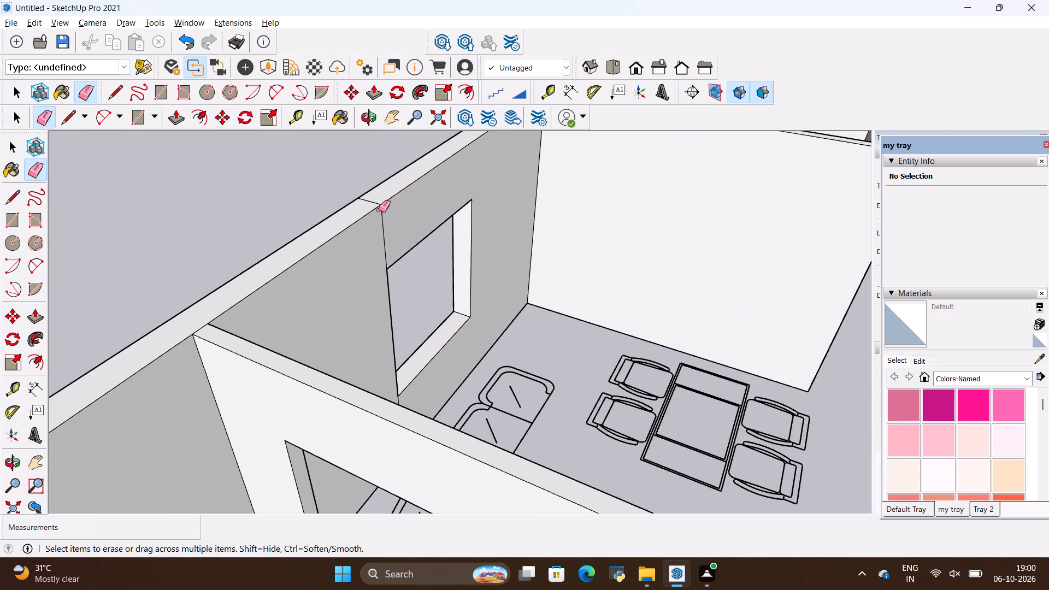
drag(387, 217, 367, 237)
middle_drag(363, 194, 436, 301)
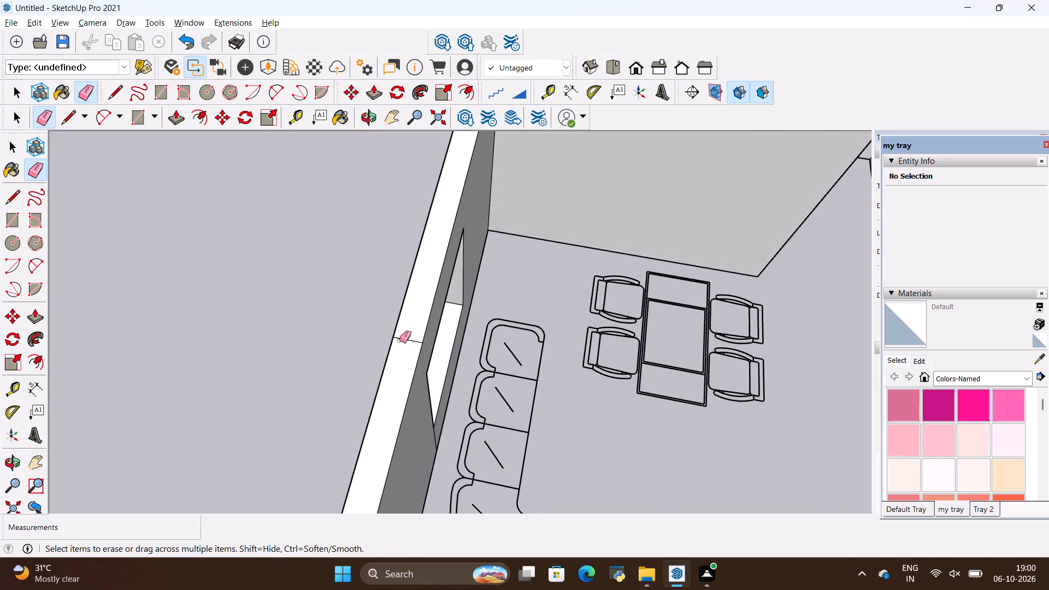
scroll(397, 343, up, 4)
drag(411, 334, 409, 351)
Erase the seams beside the window on the outer wall next to the toilets, on its outer face and top.
scroll(300, 358, up, 1)
middle_drag(299, 358, 406, 411)
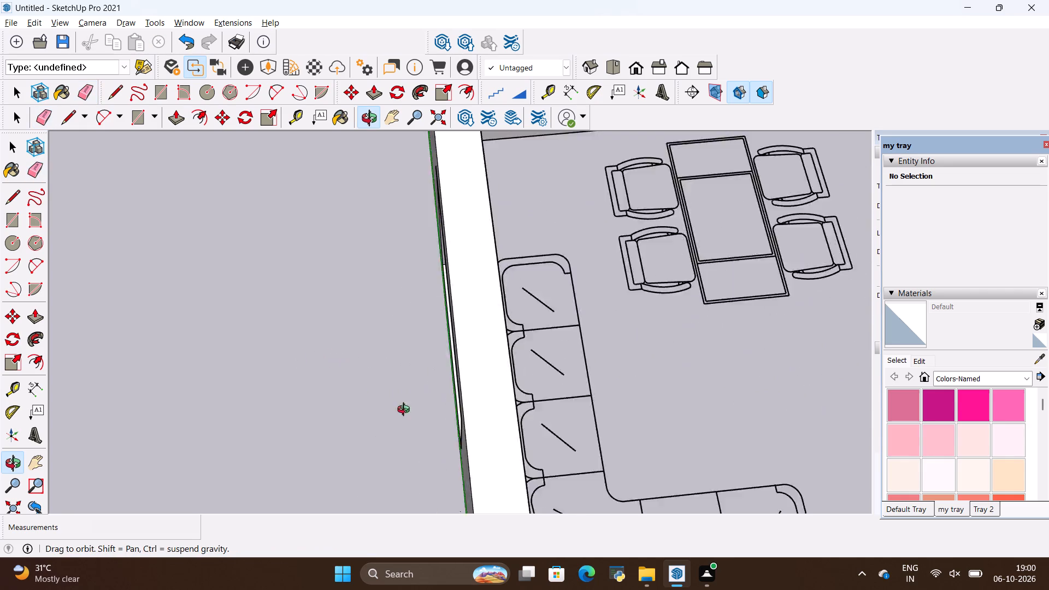
middle_drag(406, 411, 607, 220)
scroll(479, 321, down, 12)
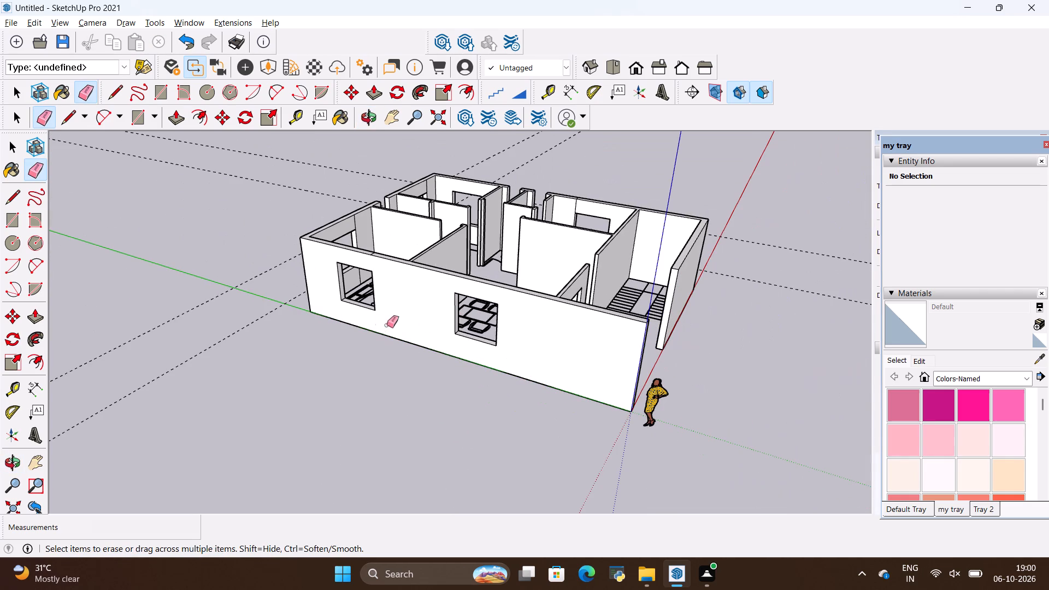
middle_drag(698, 269, 89, 290)
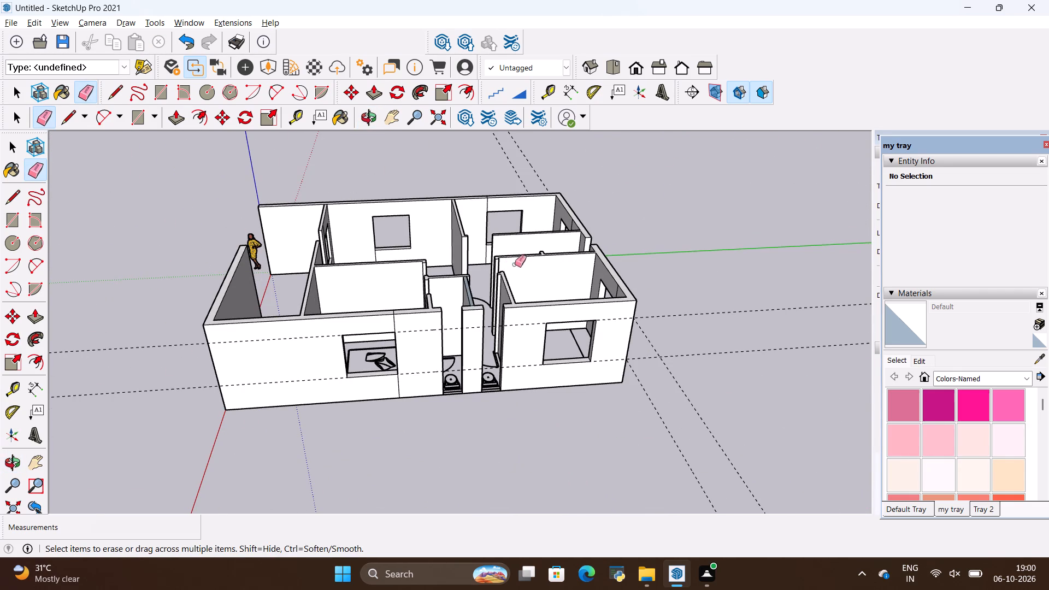
scroll(464, 349, up, 7)
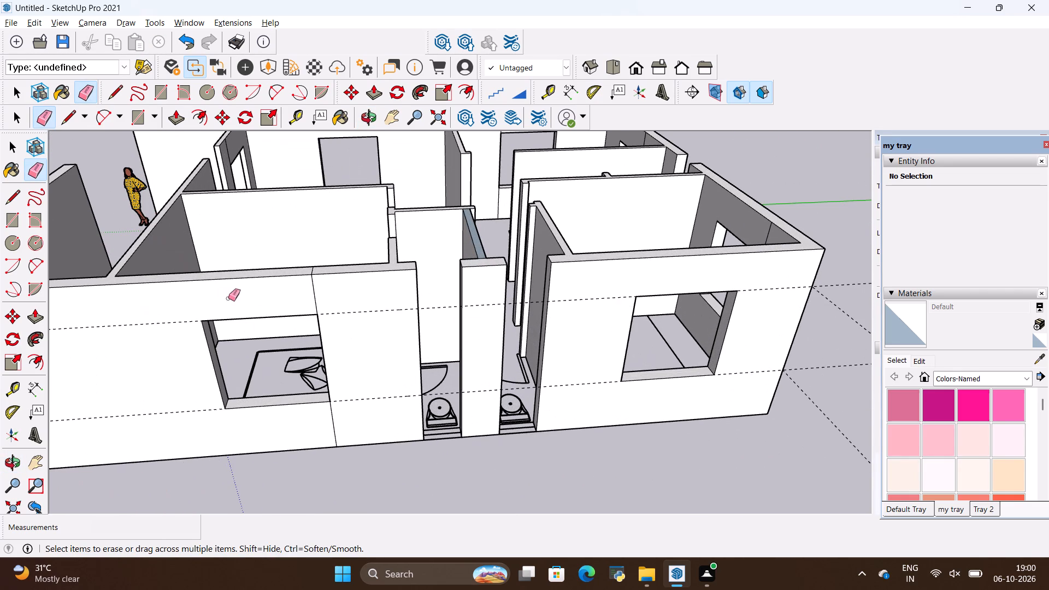
drag(289, 296, 314, 297)
scroll(302, 270, up, 2)
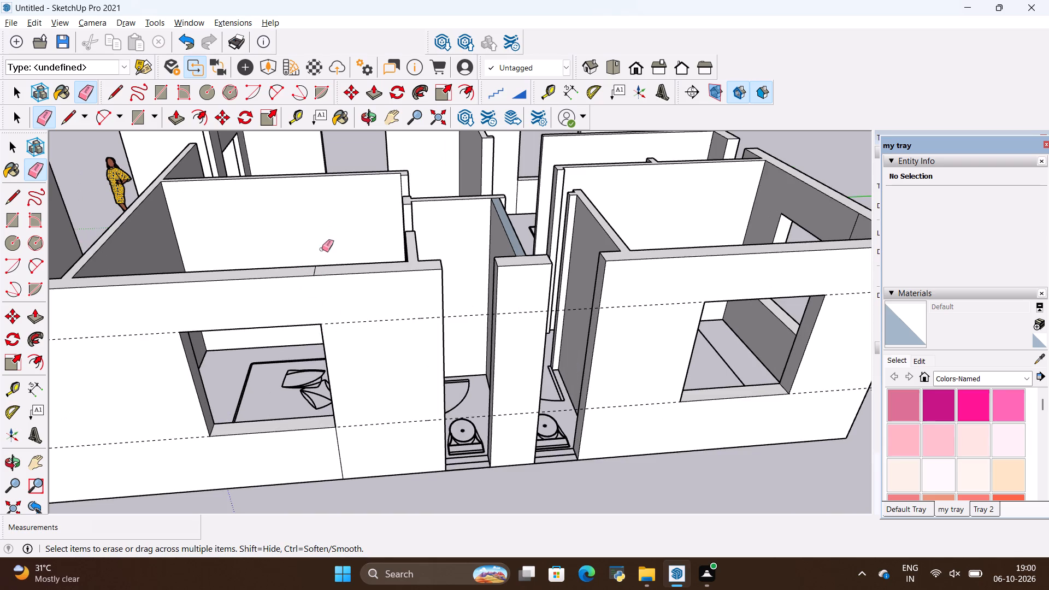
scroll(322, 239, up, 7)
drag(297, 298, 320, 305)
scroll(317, 273, down, 9)
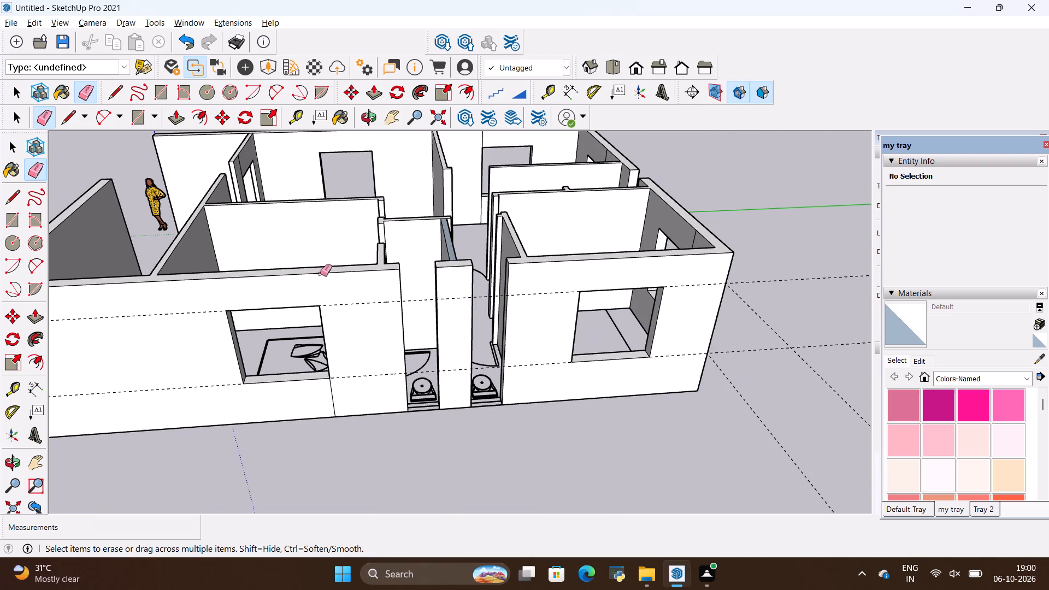
drag(333, 392, 348, 393)
Place a horizontal guide 2' below the upper guide, across the narrow wall piece between the two toilet openings.
scroll(309, 383, down, 5)
scroll(285, 410, up, 1)
middle_drag(285, 410, 425, 510)
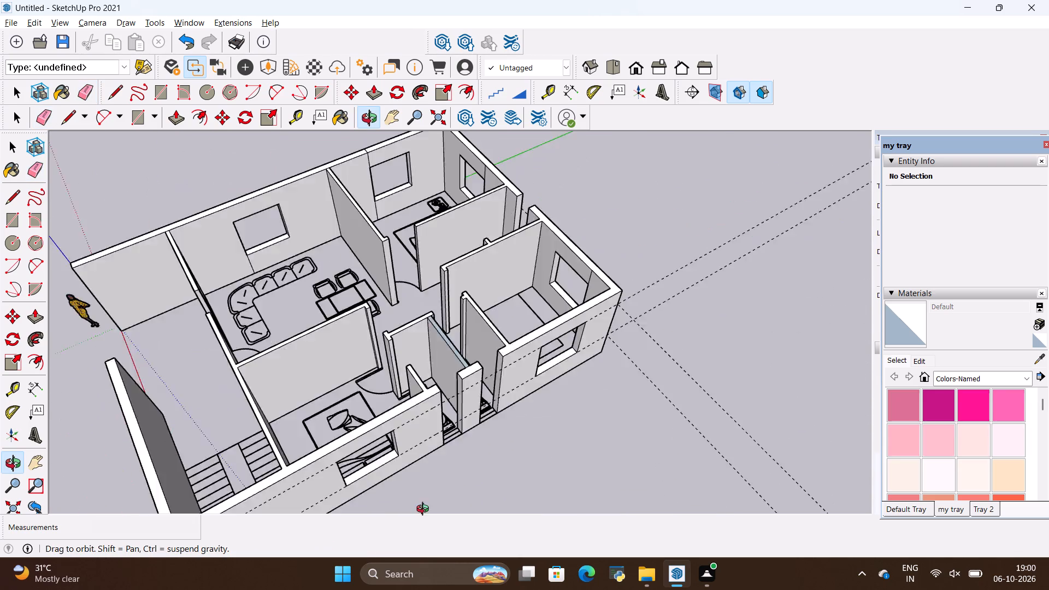
middle_drag(425, 510, 461, 386)
scroll(492, 307, up, 8)
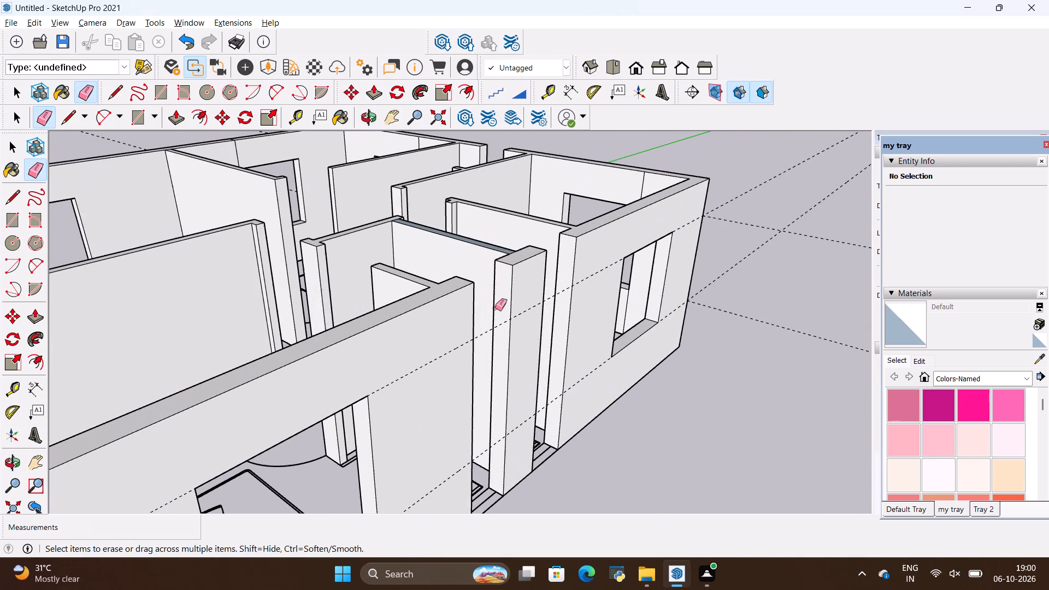
key(t)
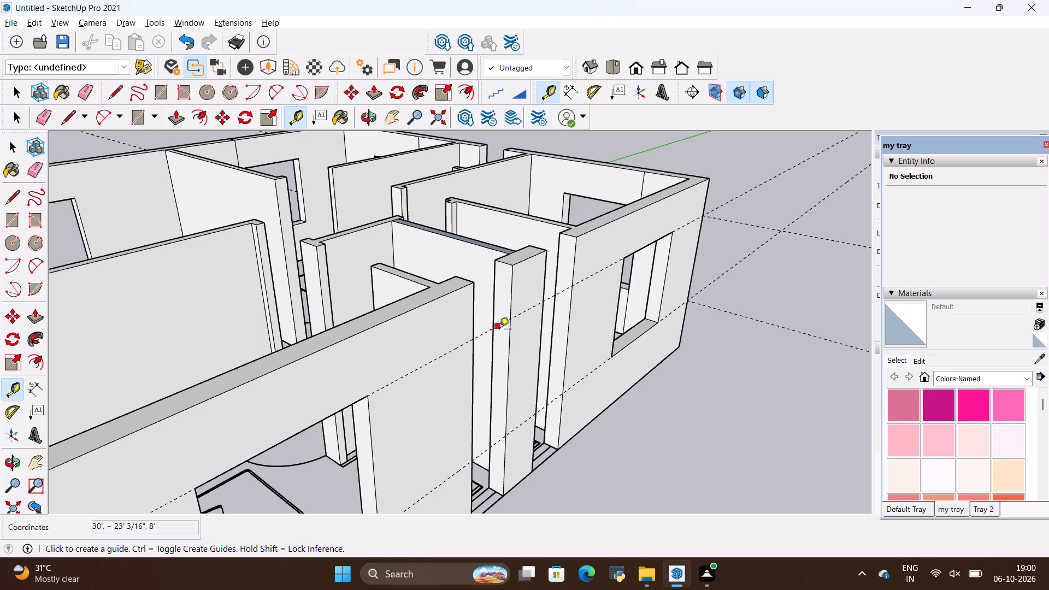
click(499, 328)
key(BackSpace)
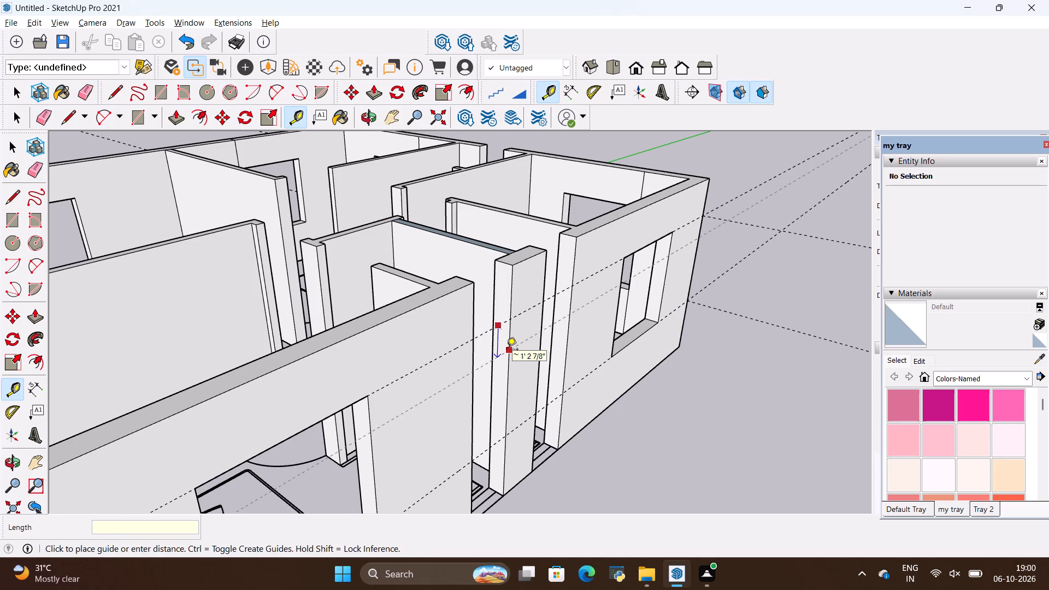
text(2')
key(Return)
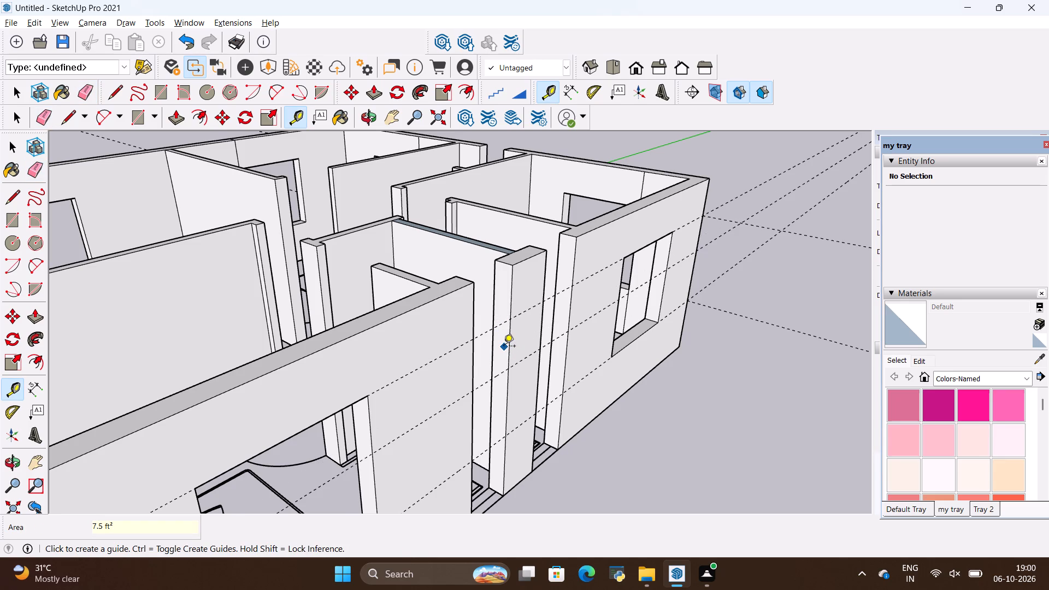
Draw two 9" lines across the narrow wall piece's side face at the upper guide and the 2' guide.
key(l)
scroll(504, 347, up, 7)
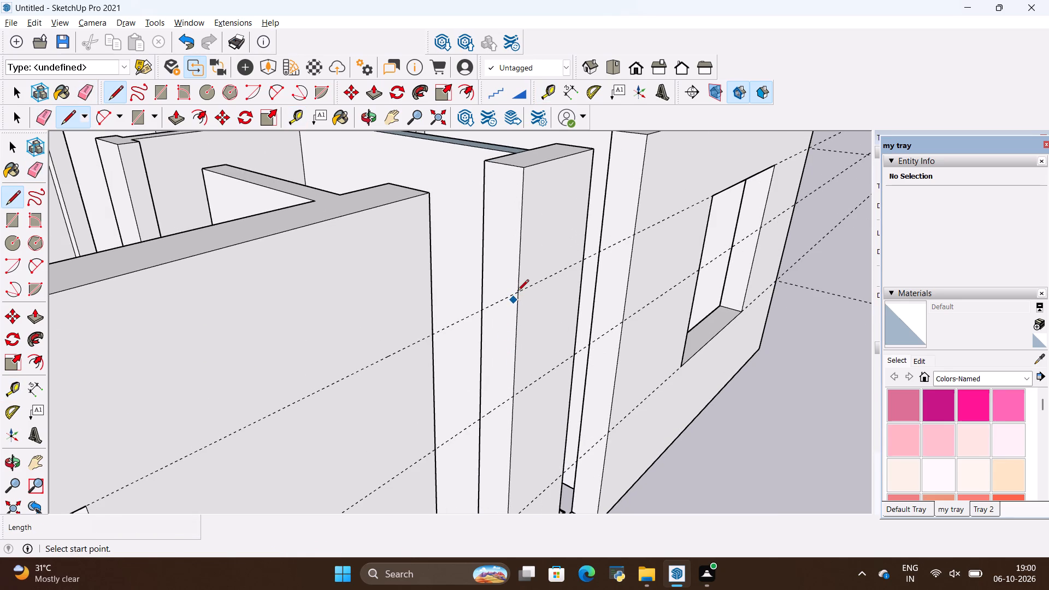
click(517, 292)
click(485, 281)
click(514, 393)
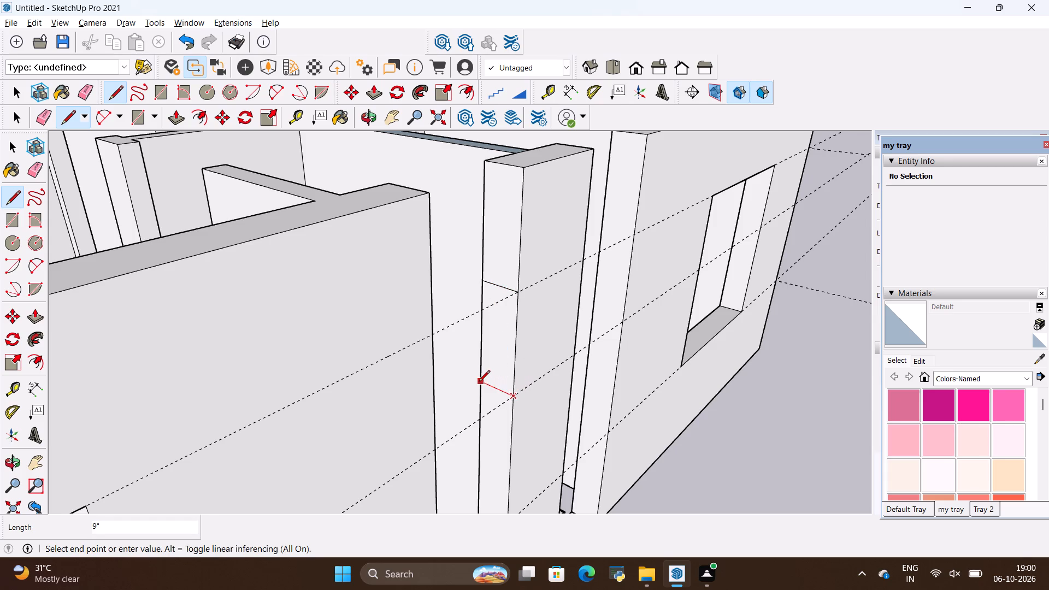
click(479, 382)
Push/Pull the narrow wall piece's top and bottom side sections 2' to the adjacent wall, framing a small toilet window.
key(p)
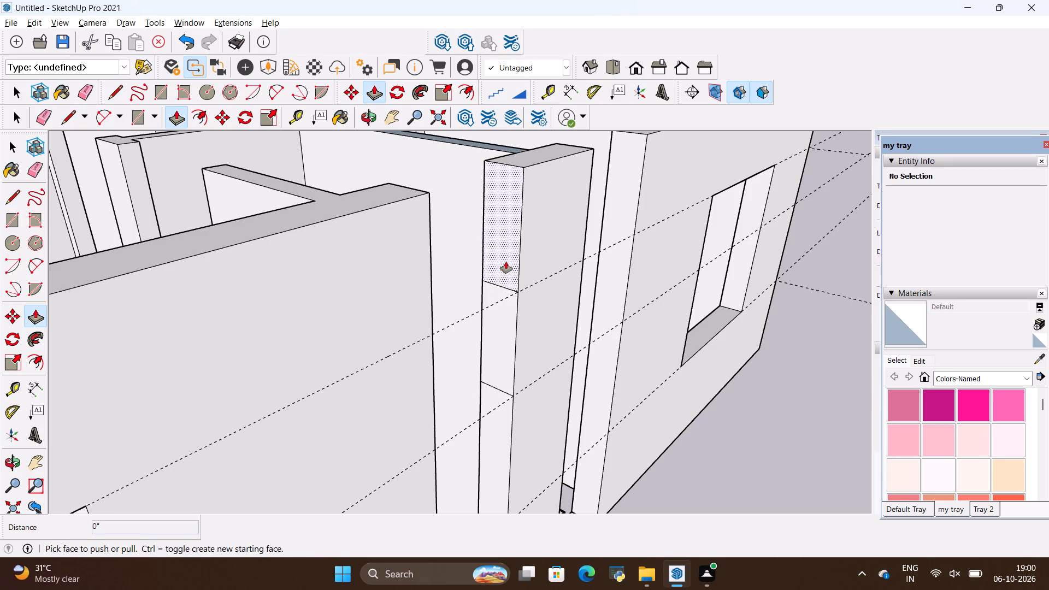
click(506, 262)
click(423, 189)
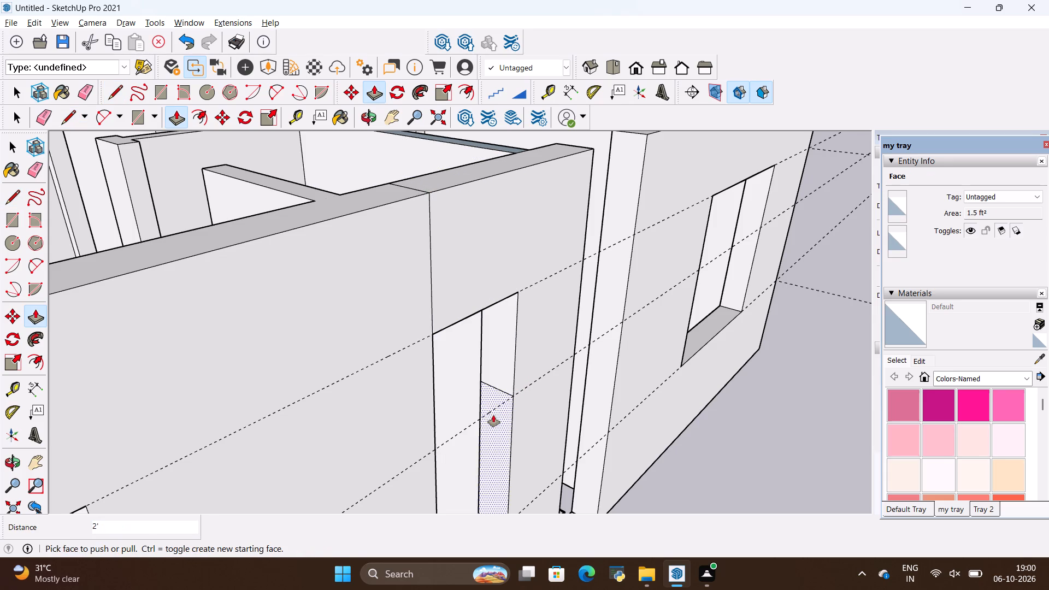
click(495, 415)
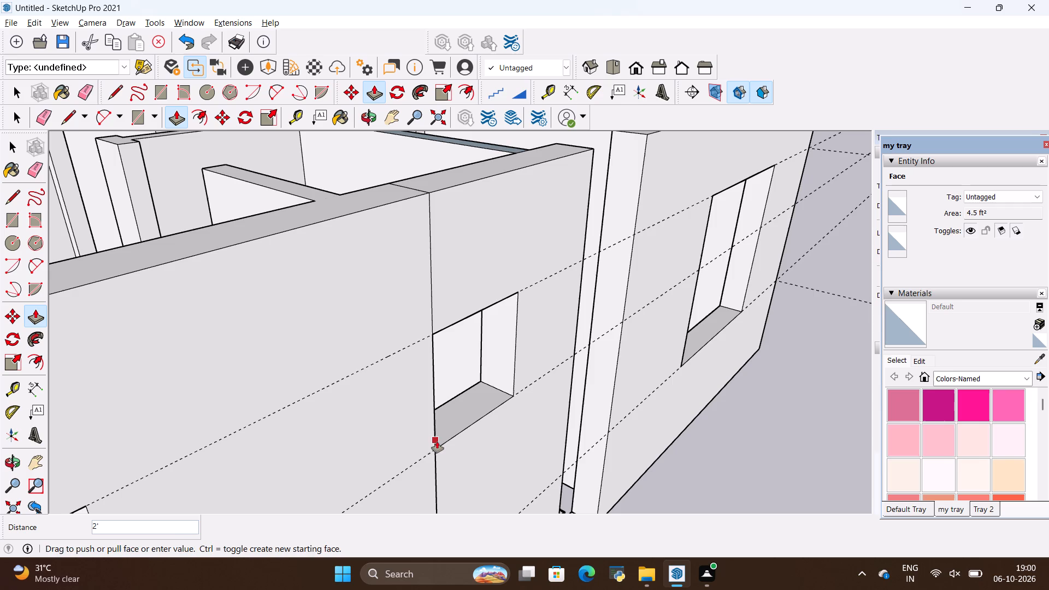
click(438, 445)
scroll(340, 363, down, 9)
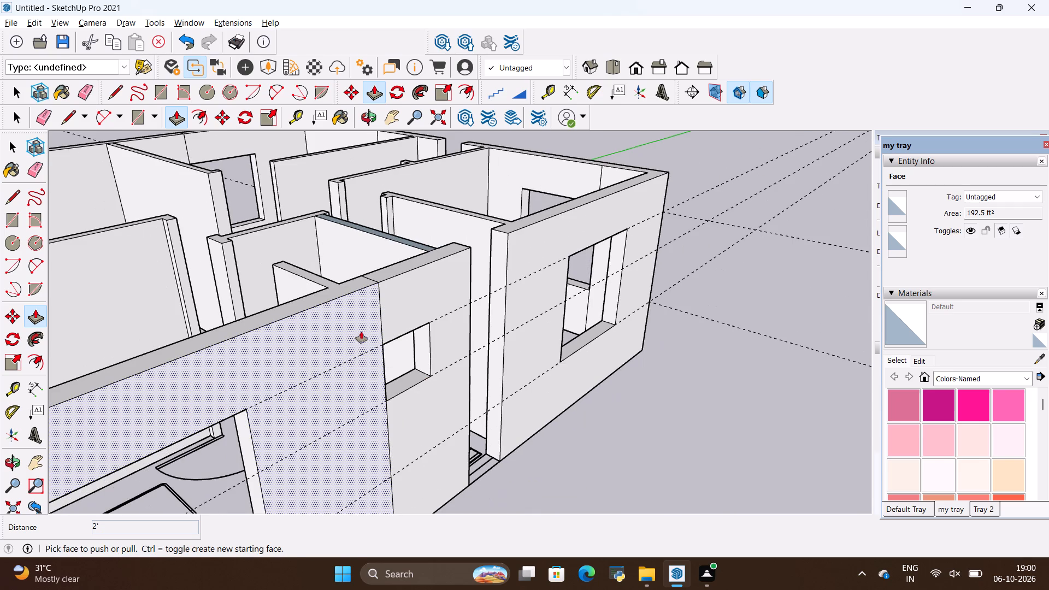
Erase the seams beside the first small toilet window, on the wall's outer face and top.
key(e)
drag(391, 303, 368, 310)
drag(412, 438, 370, 447)
drag(398, 415, 384, 427)
middle_drag(364, 331, 392, 405)
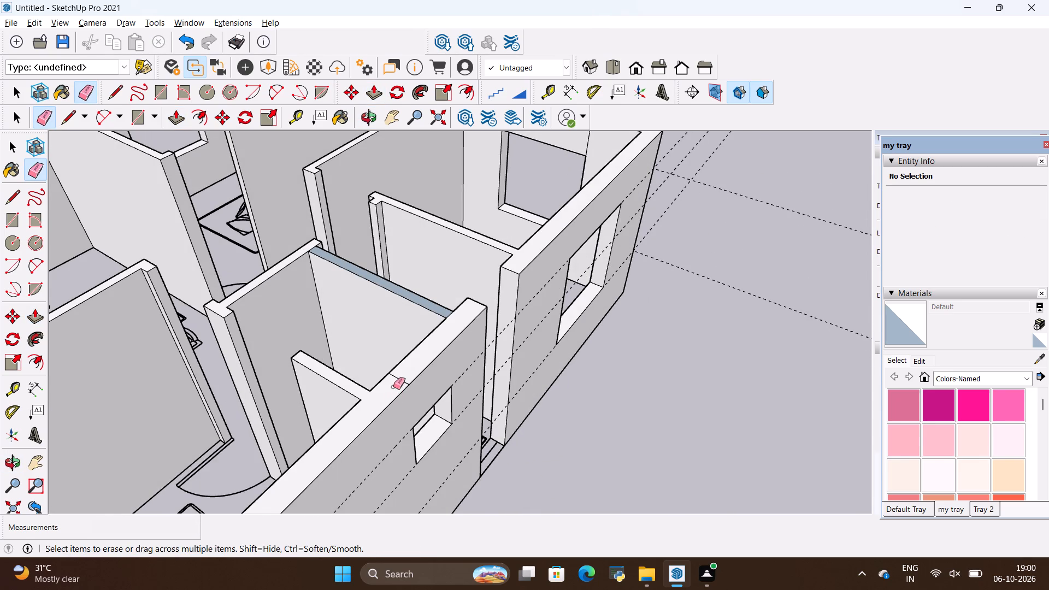
scroll(393, 386, up, 6)
drag(408, 366, 402, 383)
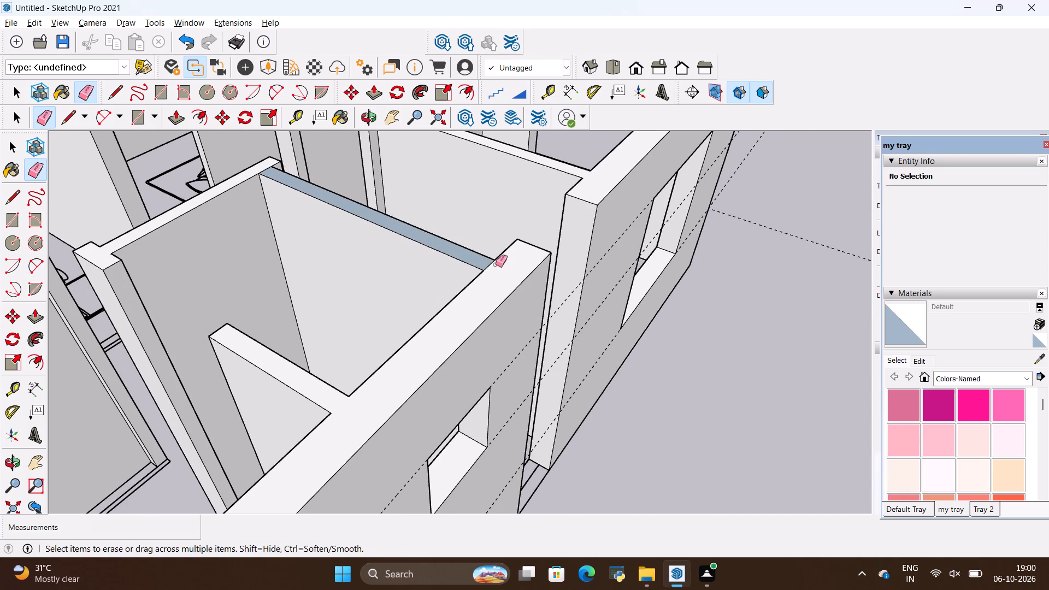
Reverse the blue-grey top face of the partition wall between the toilets so it matches the other wall tops.
scroll(496, 264, down, 1)
middle_drag(496, 264, 343, 337)
right_click(381, 296)
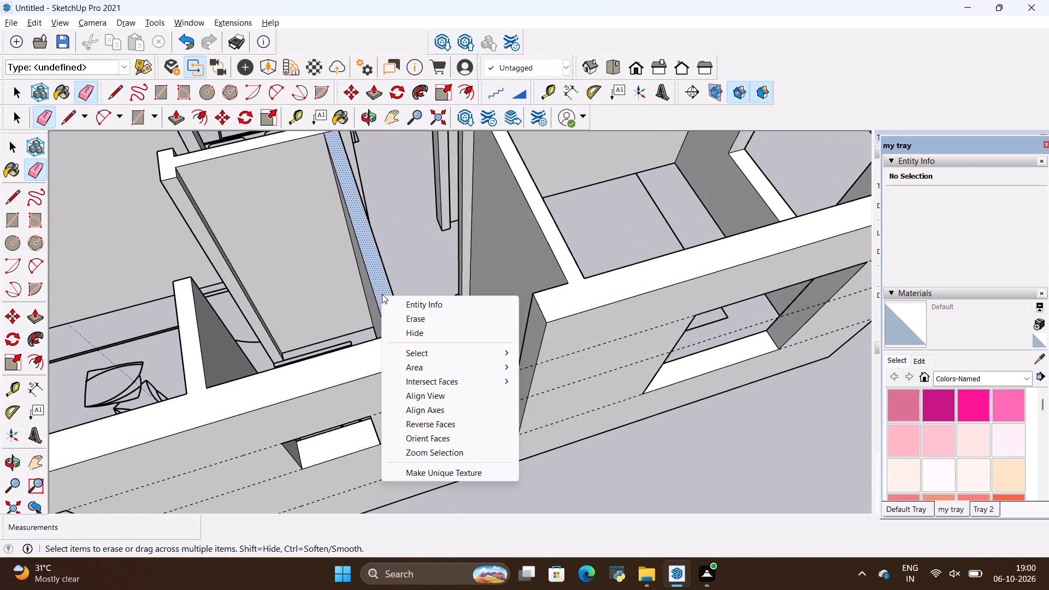
click(431, 420)
Draw two 9" lines across the wall end at the second toilet opening, at the upper guide and the 2' guide.
scroll(395, 360, down, 5)
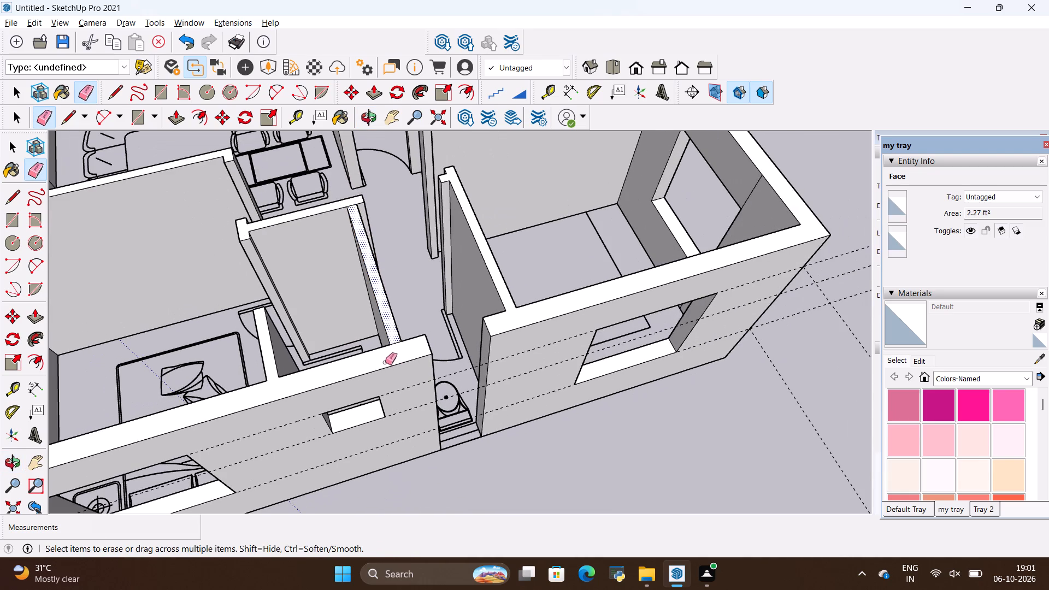
middle_drag(427, 415, 419, 352)
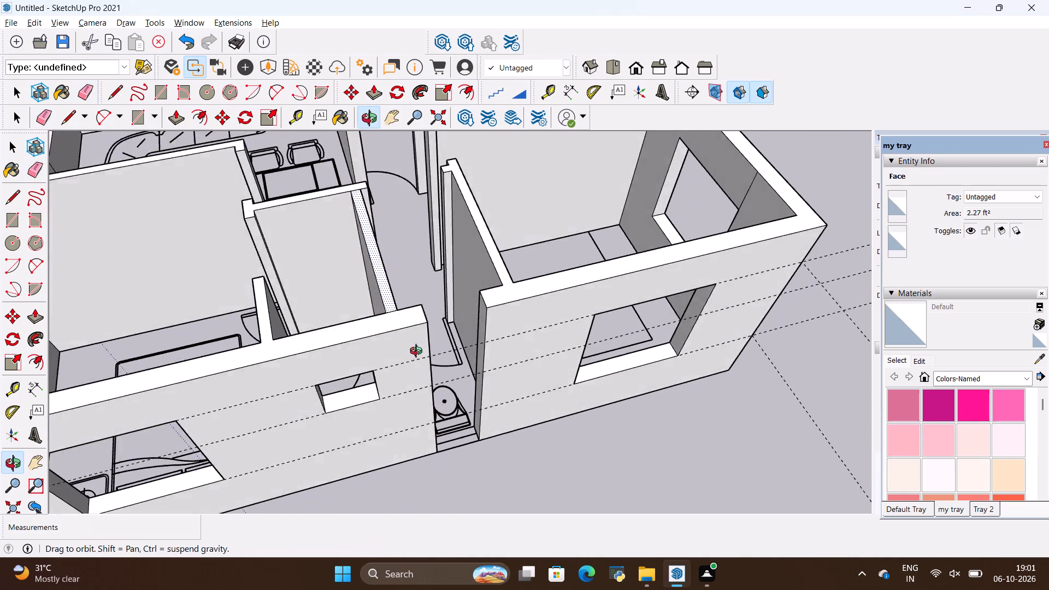
middle_drag(419, 352, 559, 320)
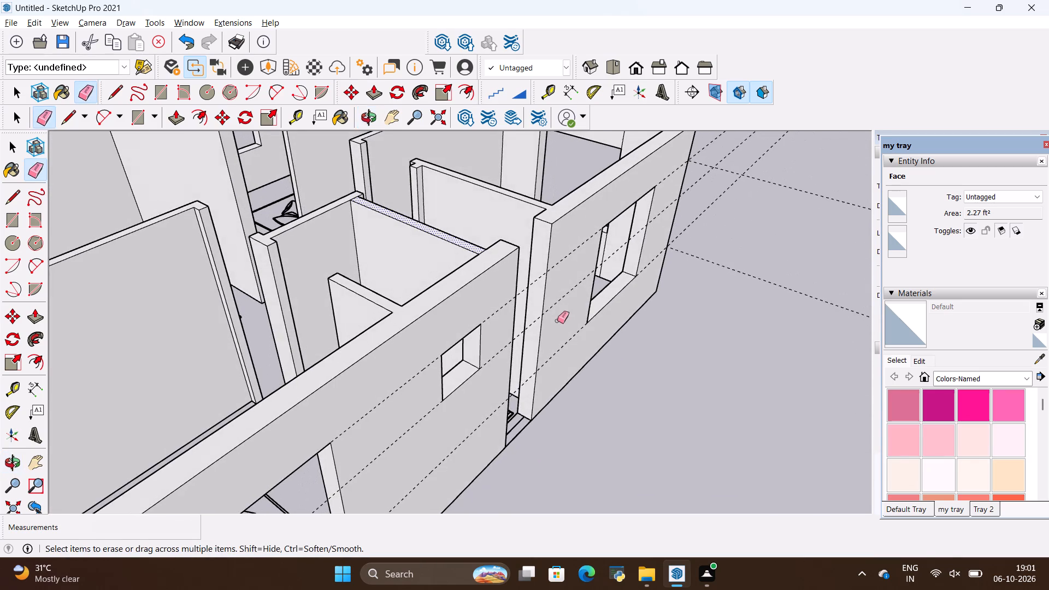
key(l)
scroll(544, 269, up, 4)
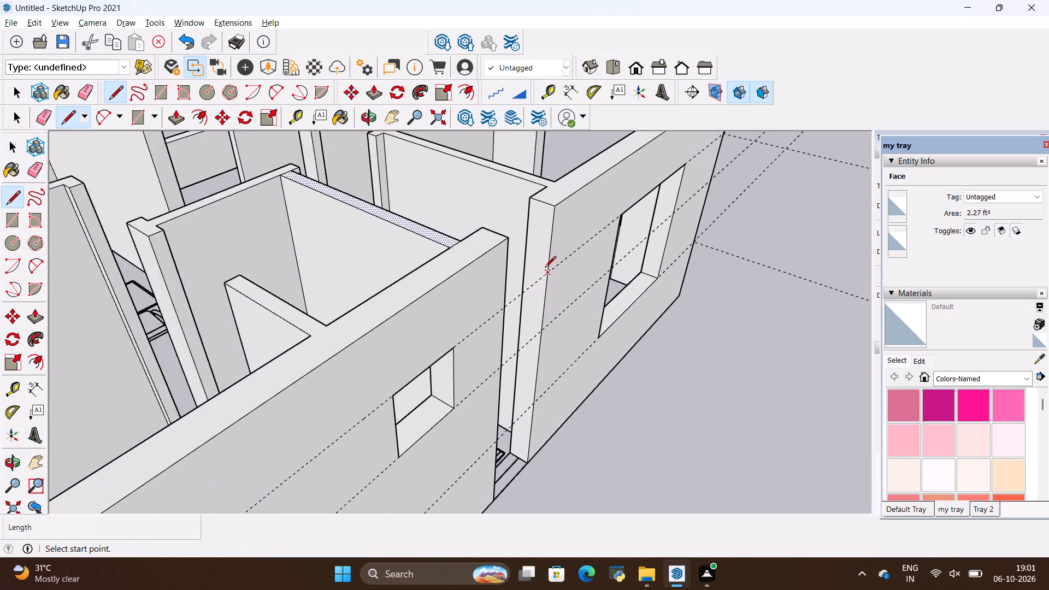
click(550, 275)
click(521, 264)
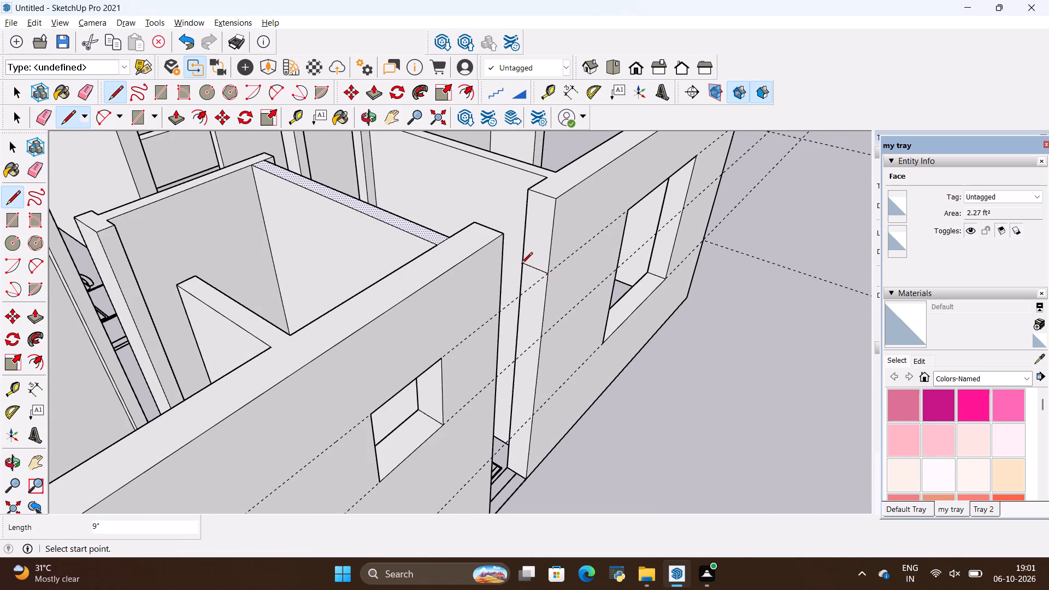
click(541, 336)
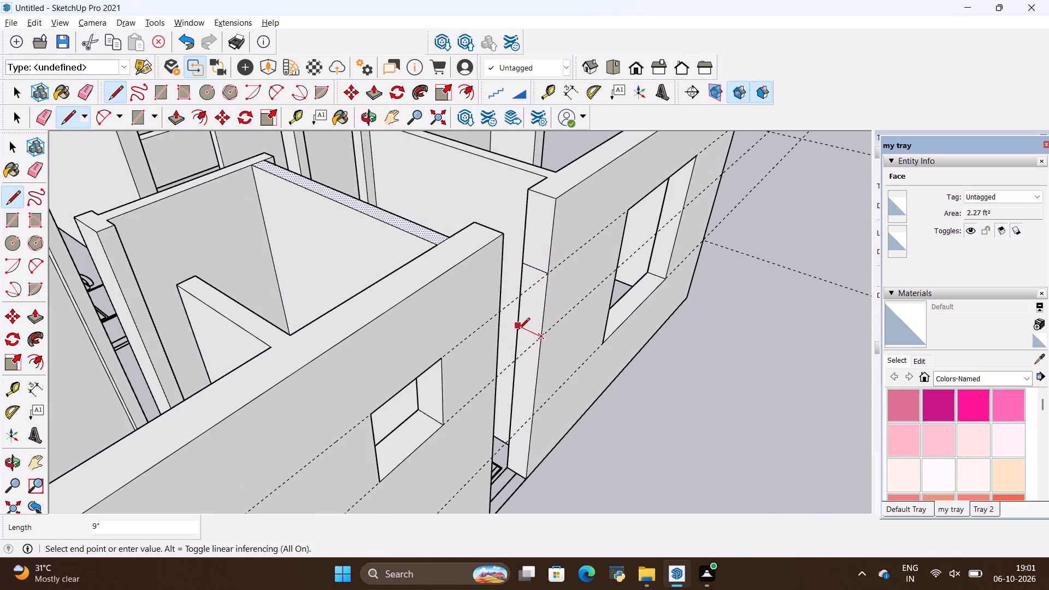
click(517, 329)
Push/Pull the wall end's top and bottom sections 2' to the adjacent wall, framing the second small toilet window.
key(p)
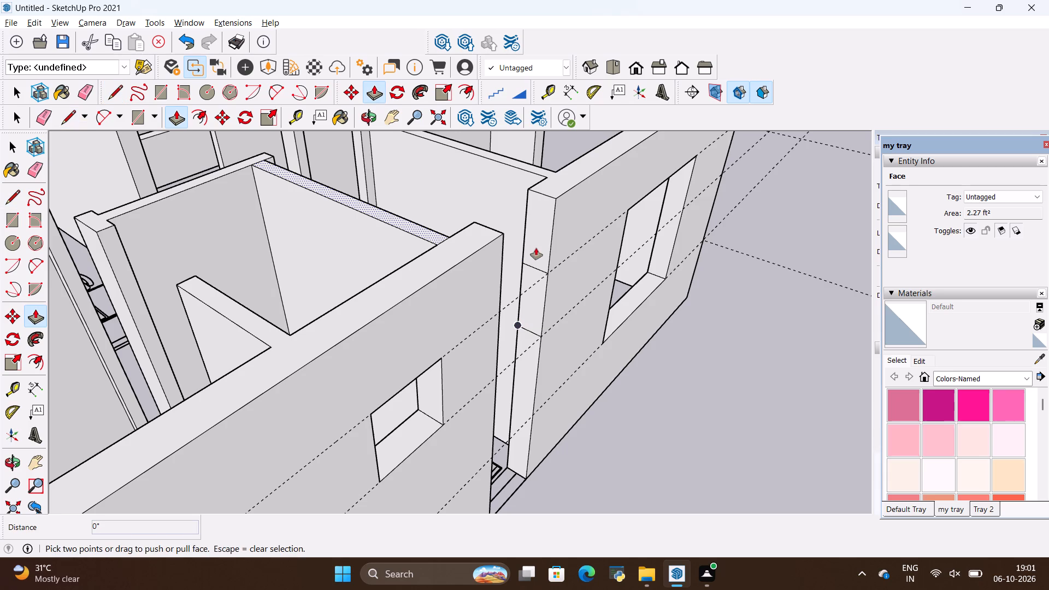
click(536, 247)
key(Escape)
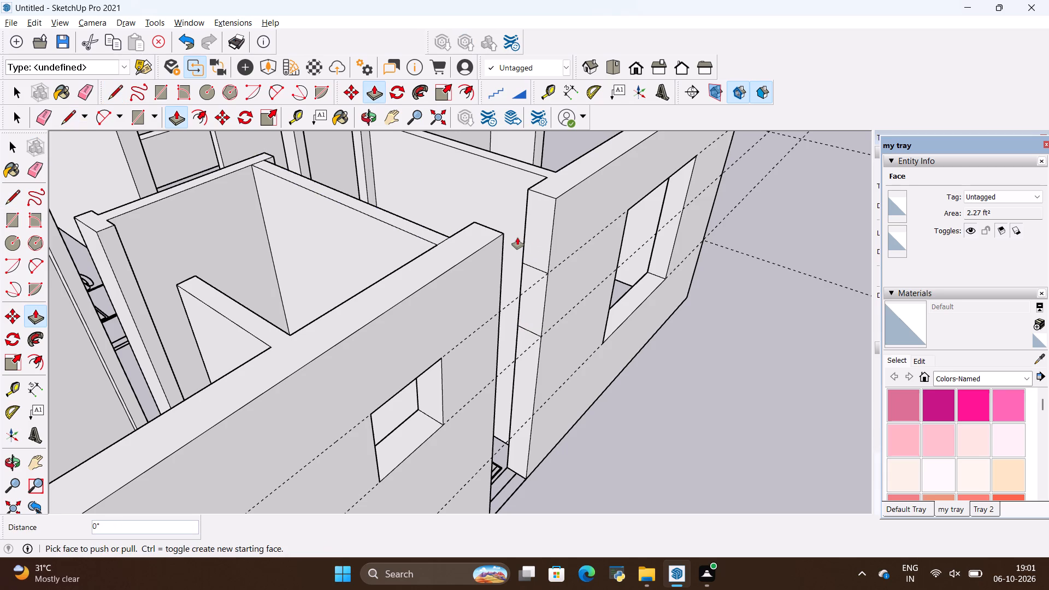
key(p)
click(538, 229)
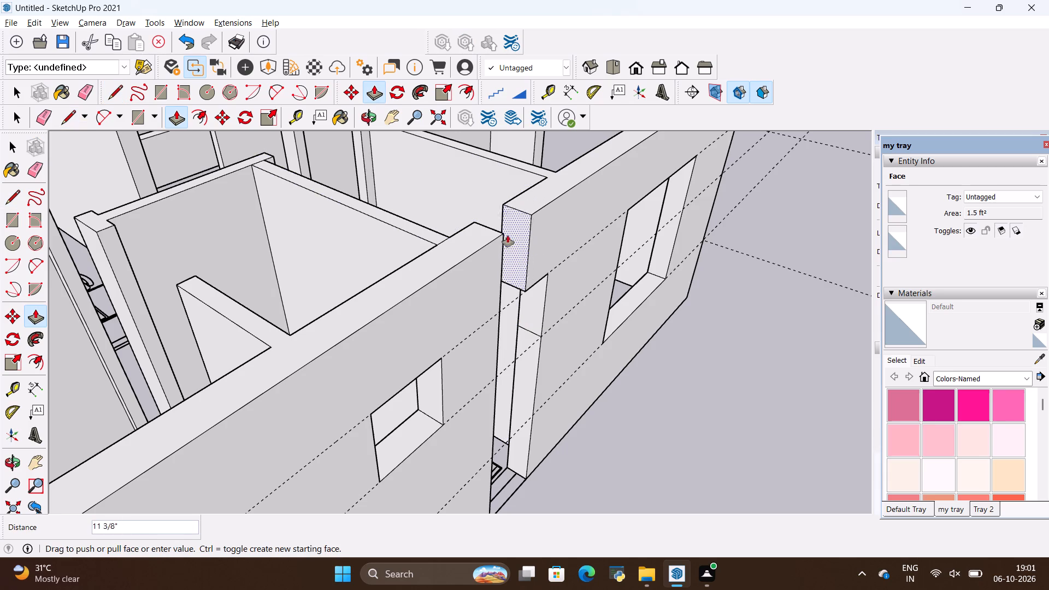
click(503, 235)
click(528, 384)
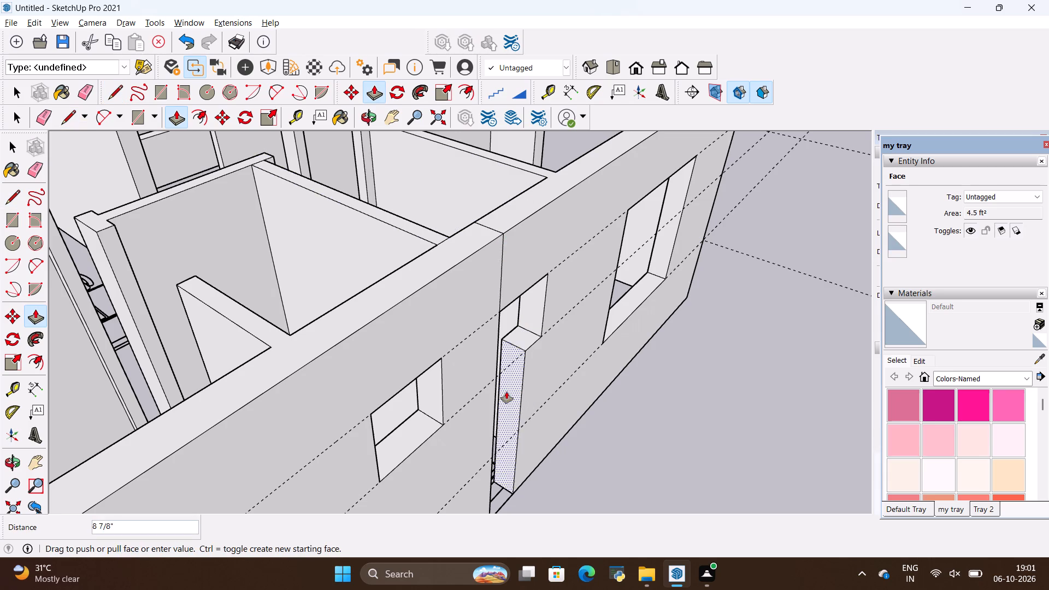
click(497, 376)
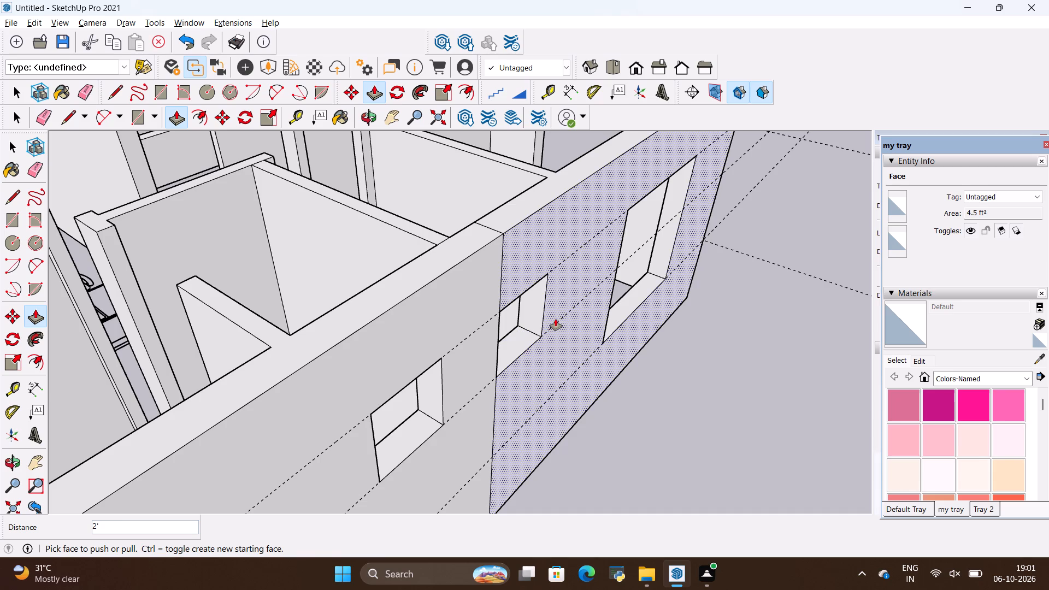
Erase the seams around the second toilet window on the outer face and top, along with that wall's three horizontal guides.
key(e)
drag(515, 267, 482, 280)
drag(511, 419, 497, 432)
drag(498, 432, 490, 441)
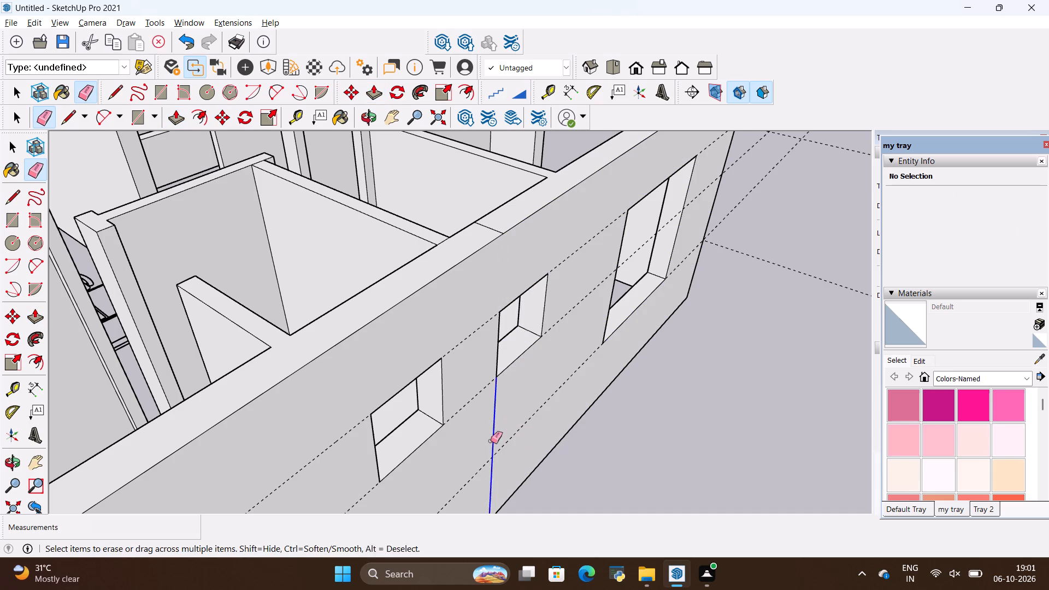
drag(505, 430, 513, 444)
drag(468, 311, 468, 318)
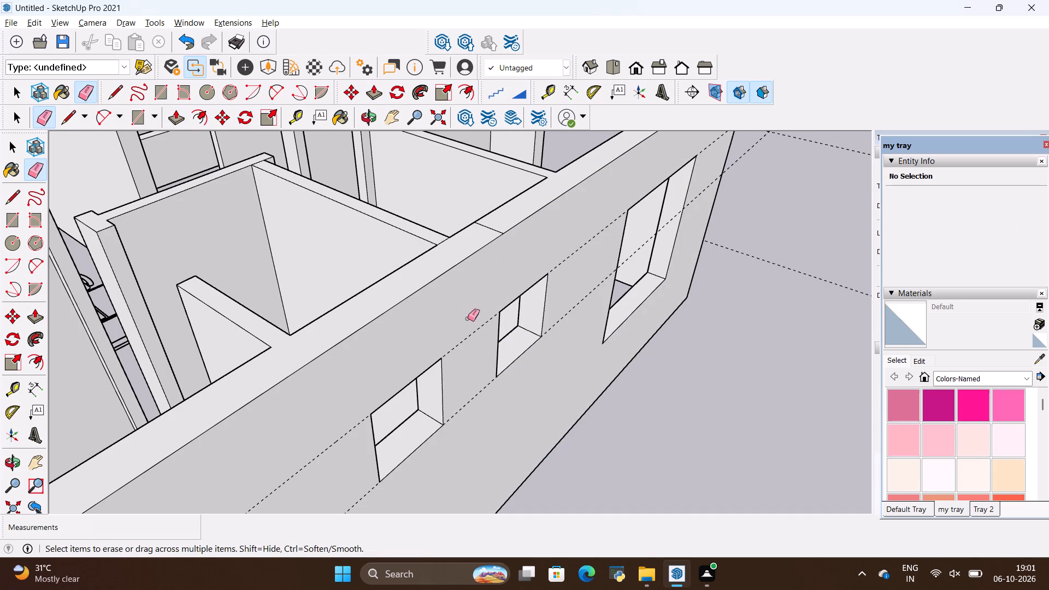
drag(468, 318, 477, 421)
scroll(488, 221, up, 4)
drag(496, 224, 479, 252)
Place a horizontal guide 2' below the upper guide on the adjacent outer wall with the narrow full-height opening.
scroll(451, 254, down, 9)
middle_drag(589, 273, 295, 308)
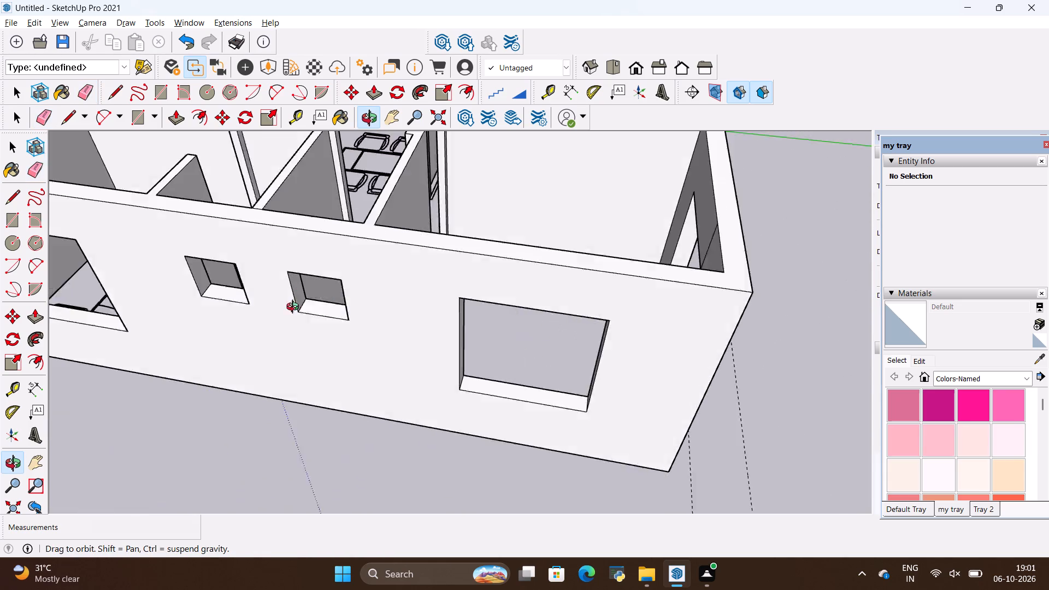
middle_drag(295, 308, 286, 311)
scroll(286, 311, down, 1)
scroll(402, 321, down, 5)
middle_drag(580, 312, 286, 285)
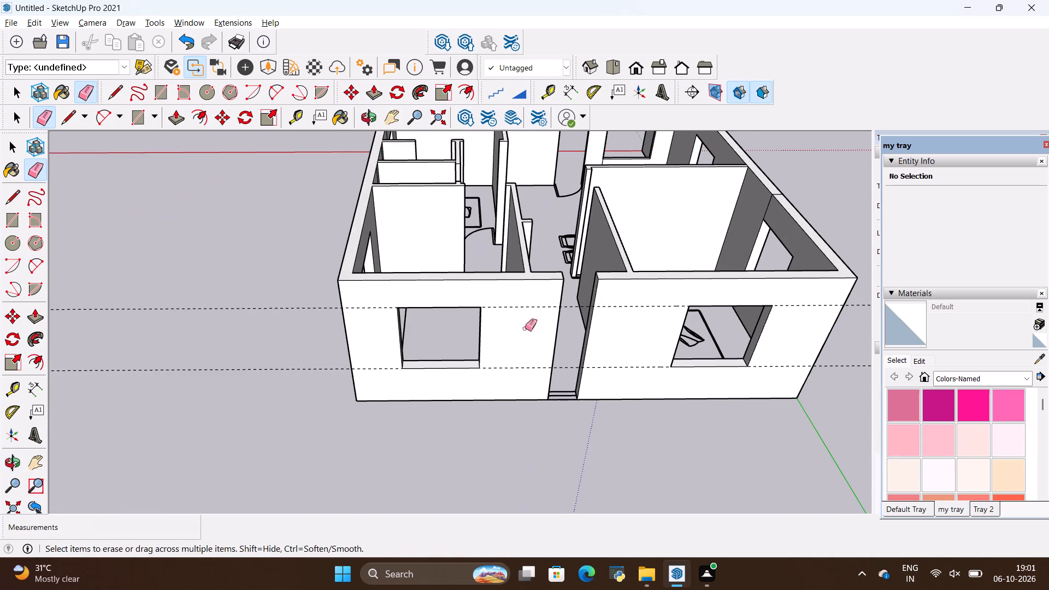
middle_drag(512, 333, 591, 427)
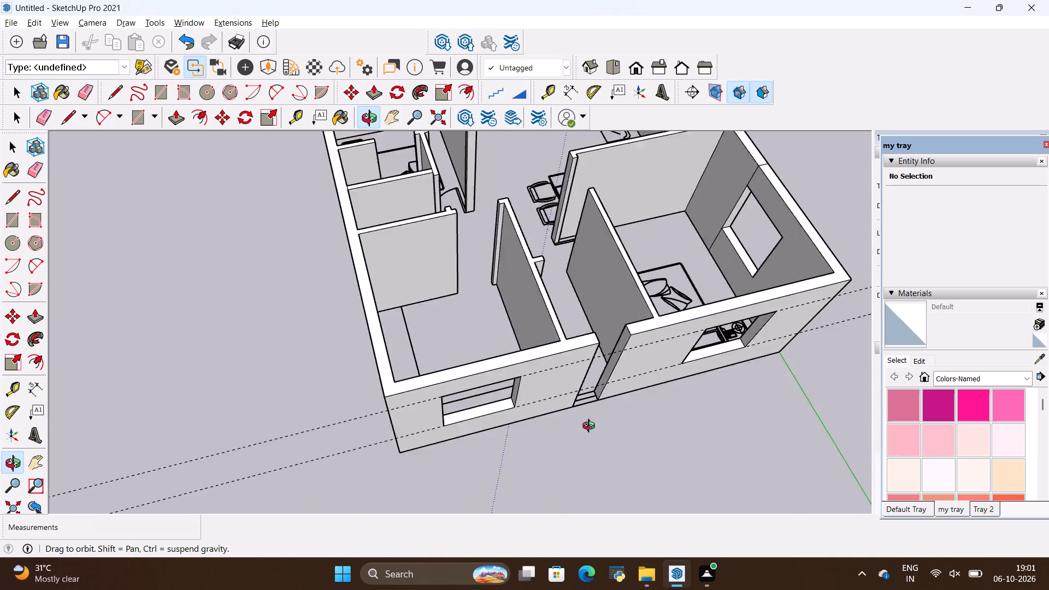
middle_drag(591, 427, 618, 244)
key(t)
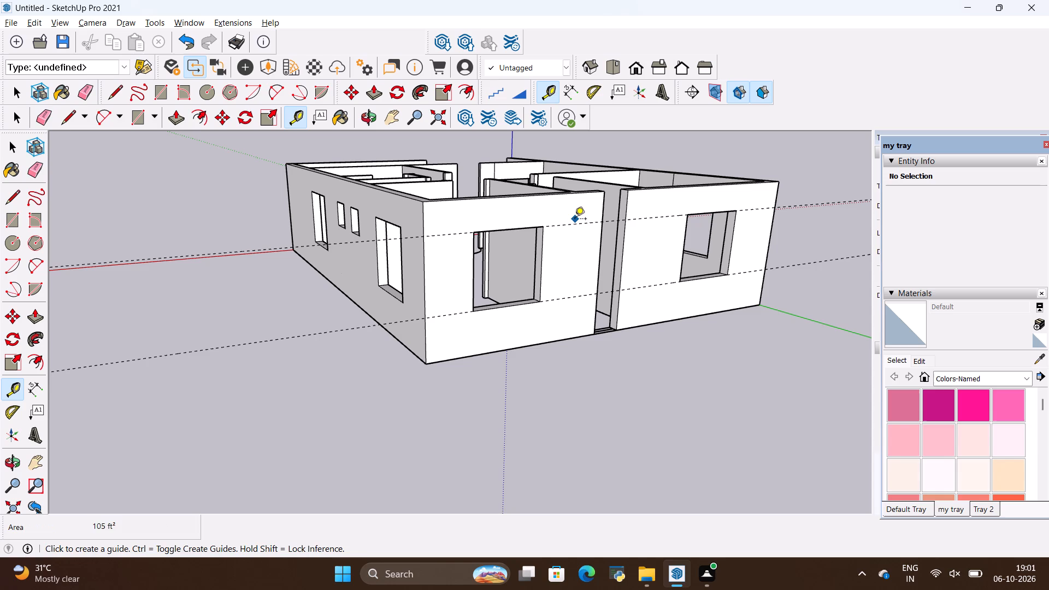
click(578, 225)
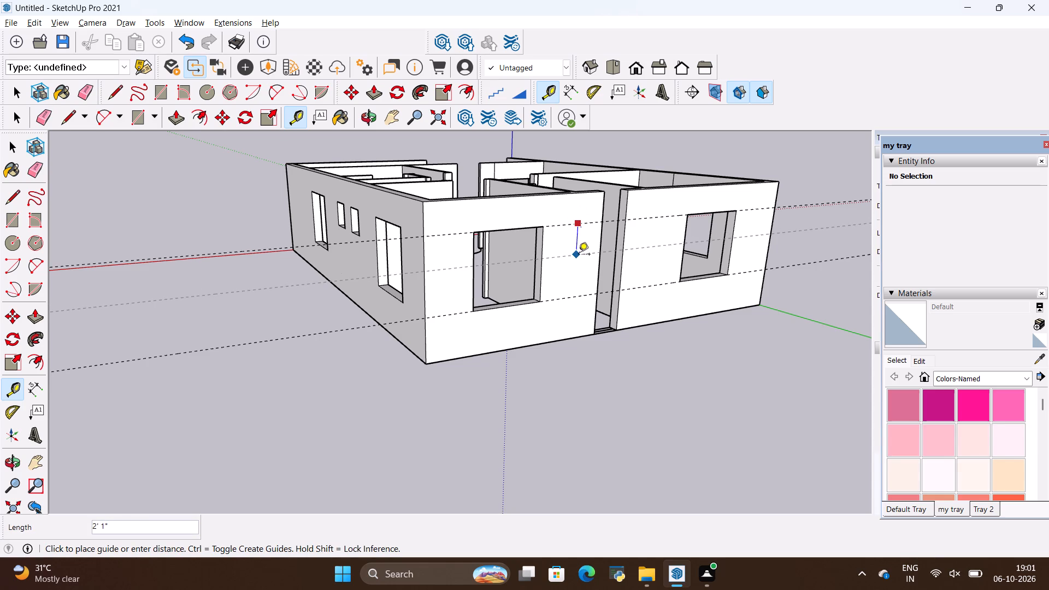
key(BackSpace)
text(2')
key(Return)
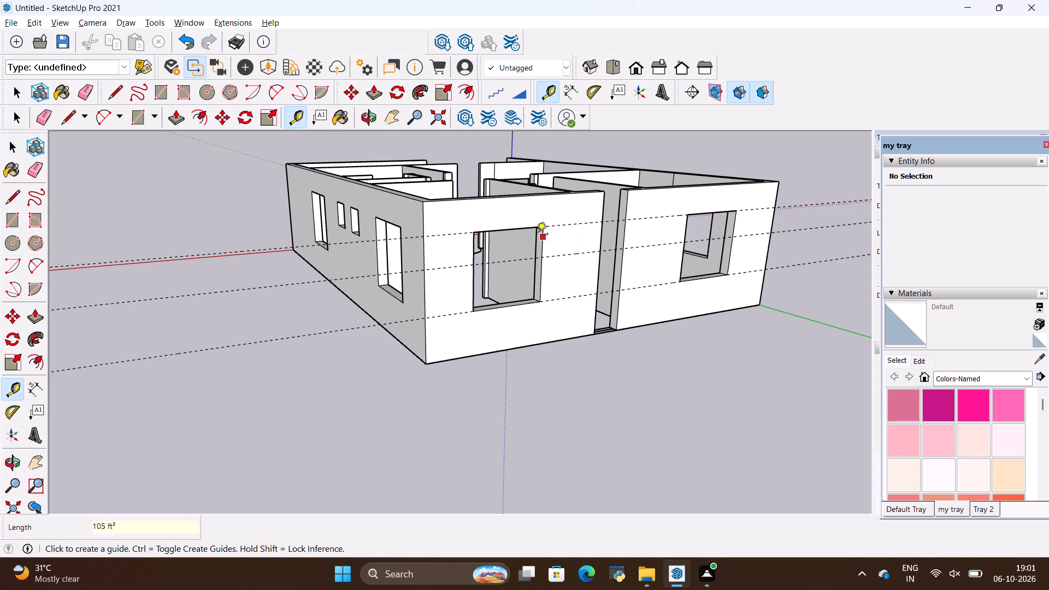
Draw two 9" lines across the wall end at the narrow opening, at the upper guide and the 2' guide.
scroll(502, 442, down, 7)
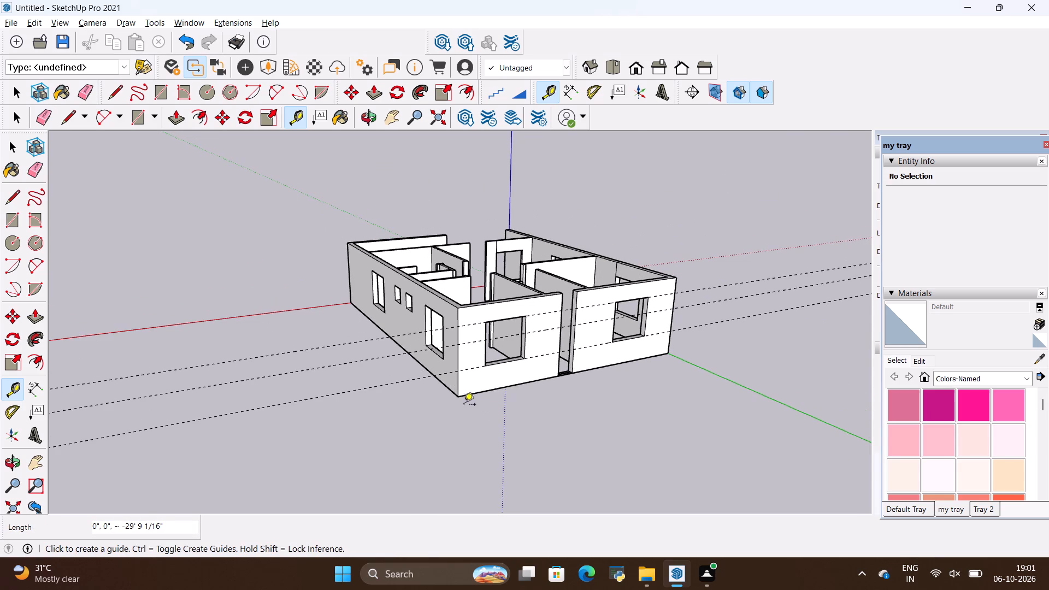
scroll(420, 449, down, 2)
middle_drag(499, 367, 593, 334)
scroll(579, 293, up, 13)
key(l)
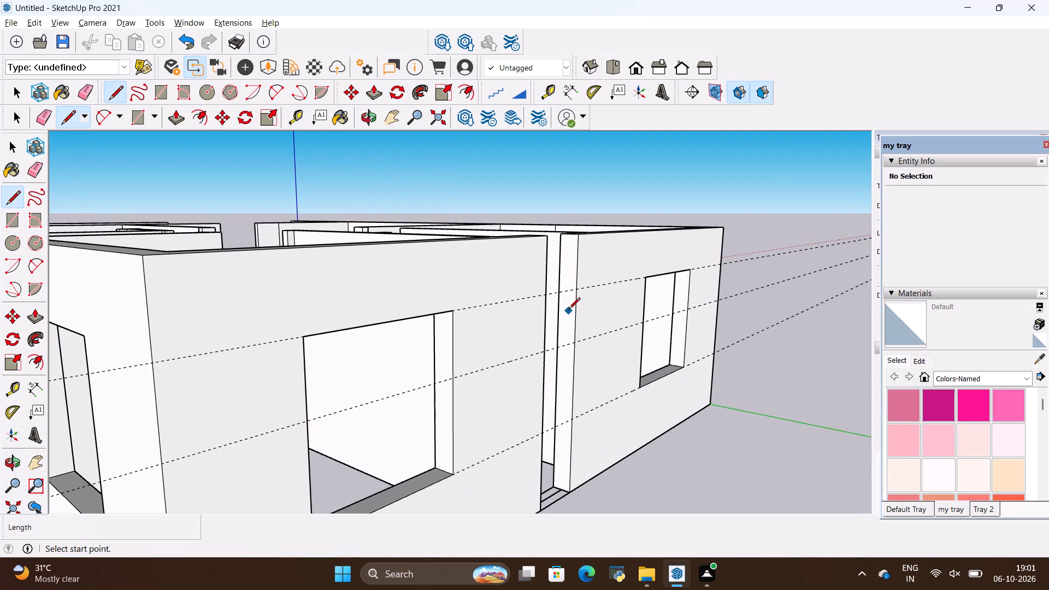
middle_drag(568, 304, 557, 357)
scroll(571, 329, up, 3)
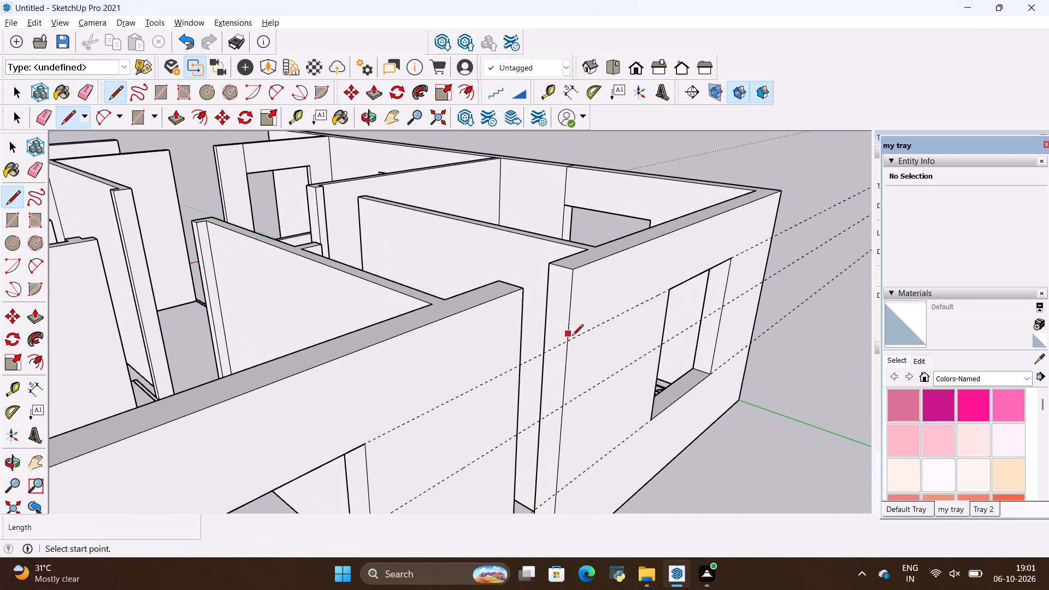
click(571, 338)
click(546, 335)
click(558, 409)
click(539, 403)
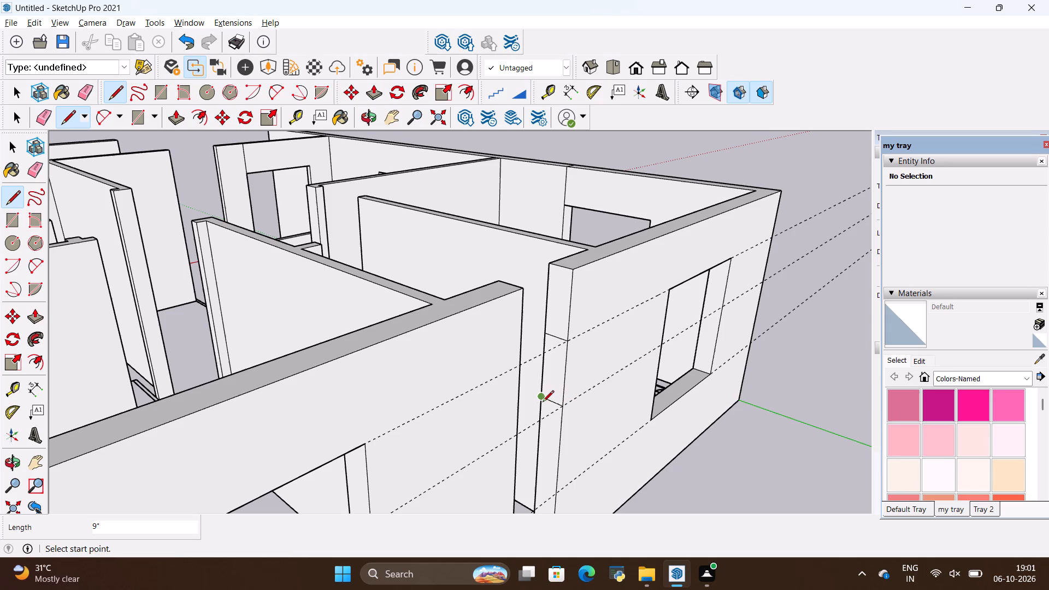
Push/Pull the wall end's top and bottom sections 2' across the narrow opening, framing a small window between the two larger ones.
key(p)
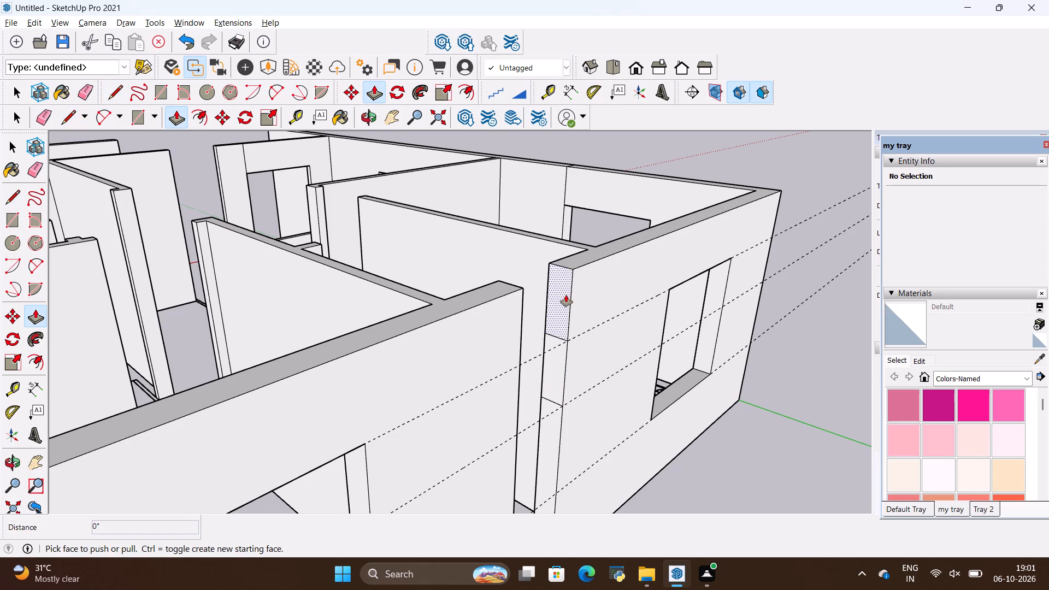
click(564, 295)
click(518, 288)
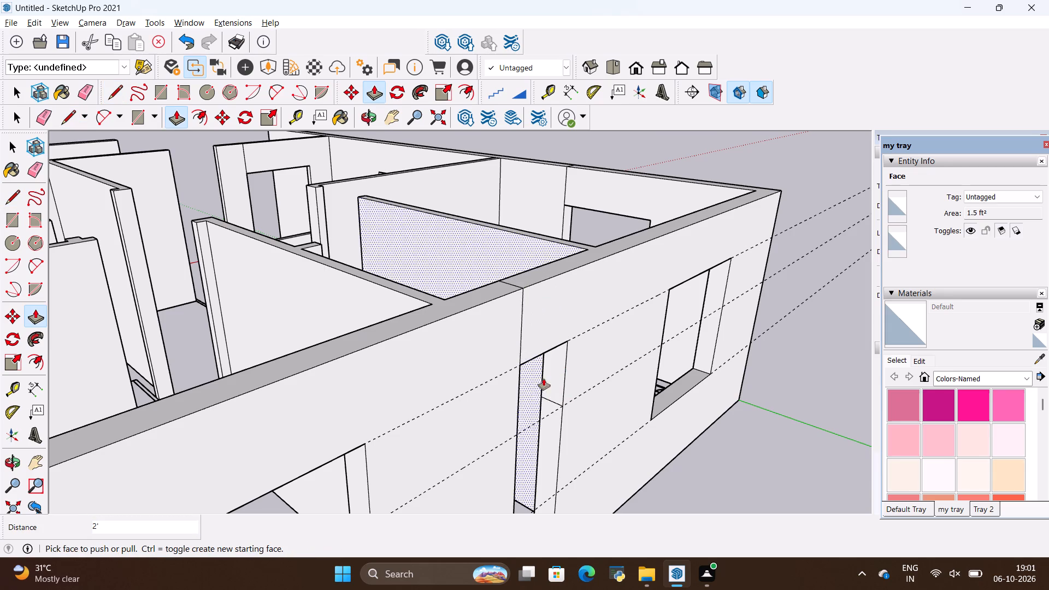
click(556, 426)
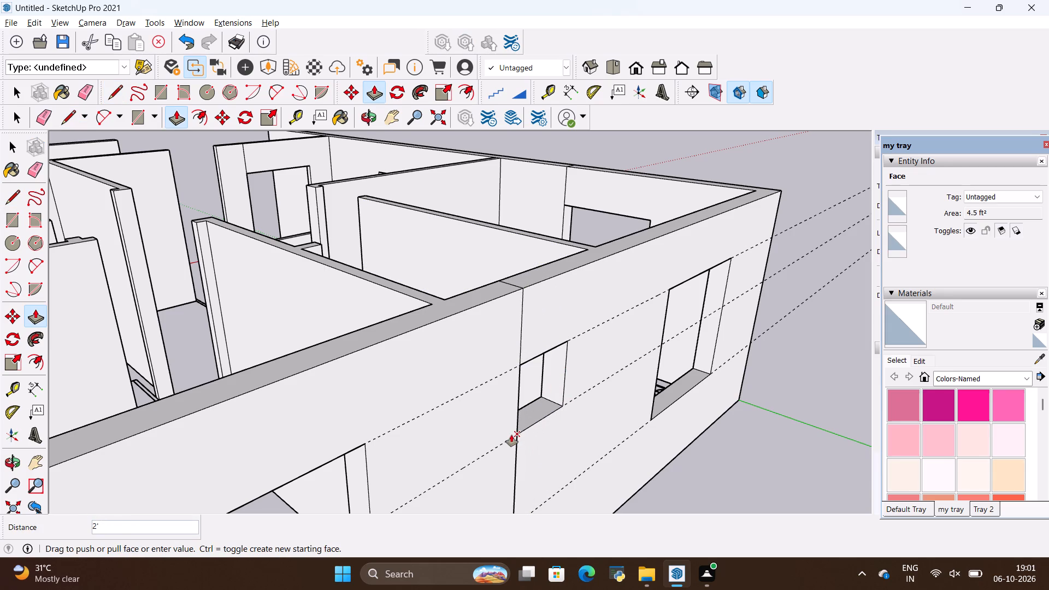
click(511, 435)
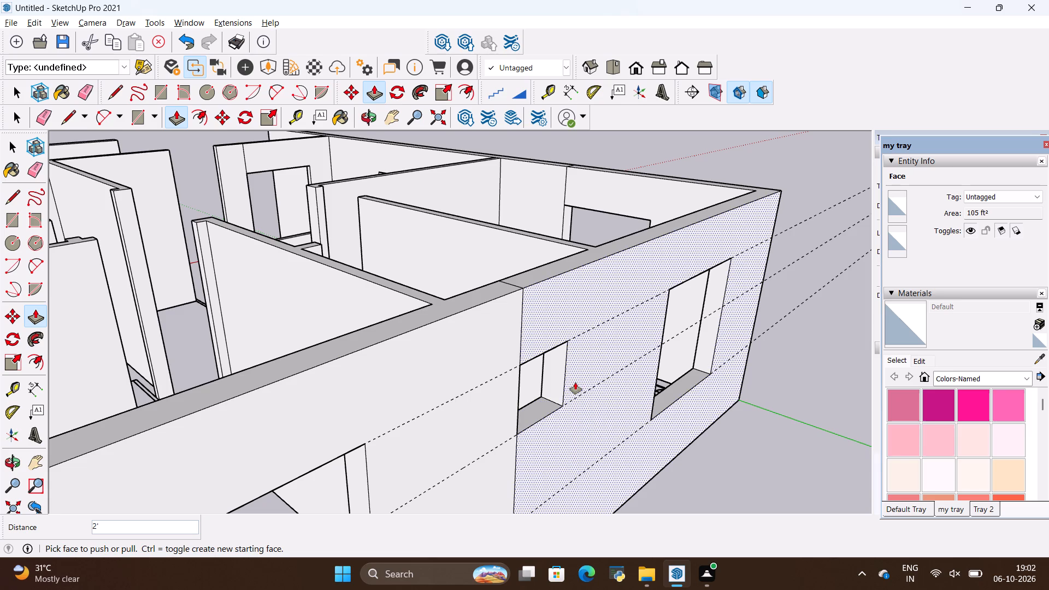
Erase the seams beside the new small window on the outer face and wall top, plus the wall's two upper horizontal guides.
key(e)
drag(536, 328, 510, 339)
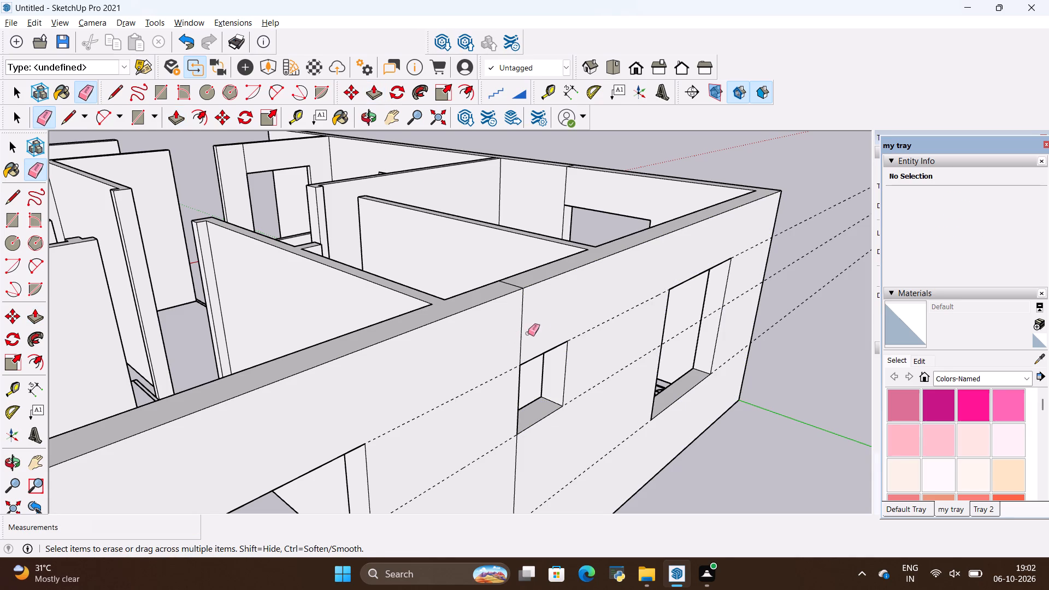
drag(526, 333, 509, 341)
drag(522, 465, 507, 479)
scroll(504, 307, up, 6)
drag(522, 261, 515, 274)
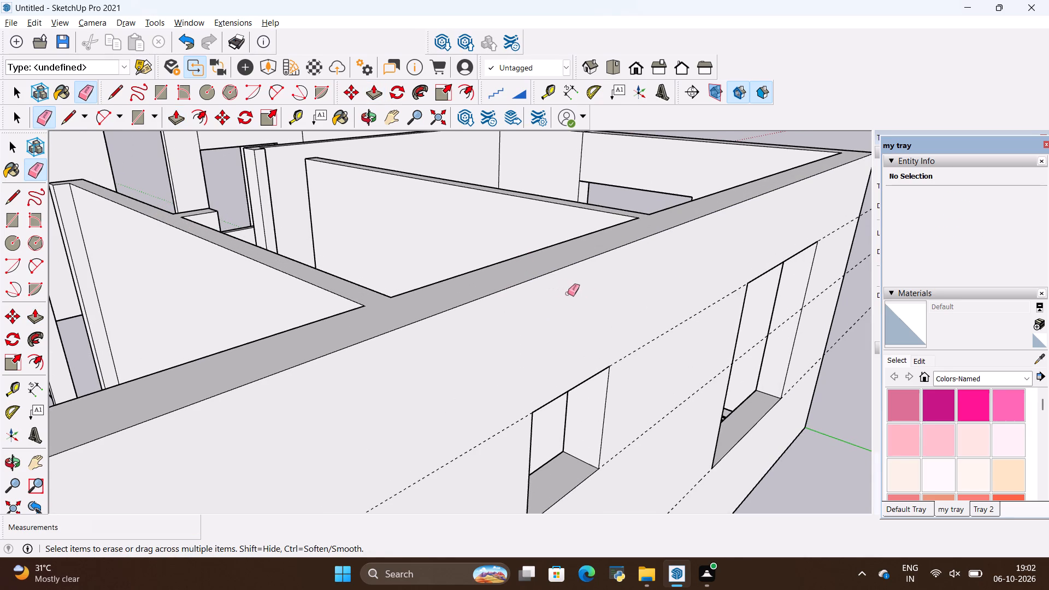
drag(644, 312, 663, 436)
scroll(631, 367, down, 4)
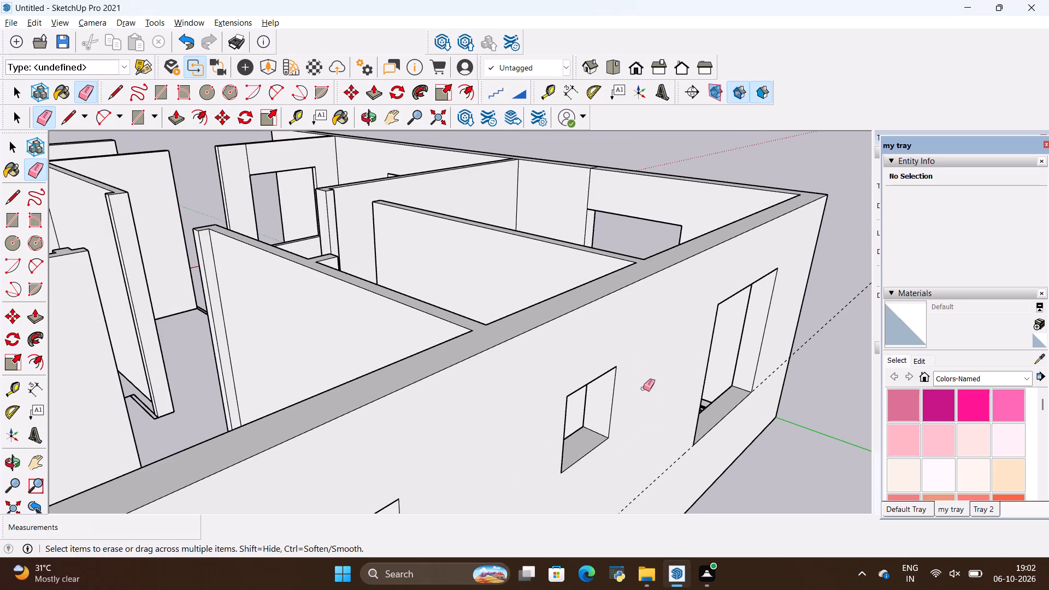
Erase the remaining horizontal guide on the outer wall below the new small window.
drag(666, 445, 672, 474)
scroll(590, 335, down, 11)
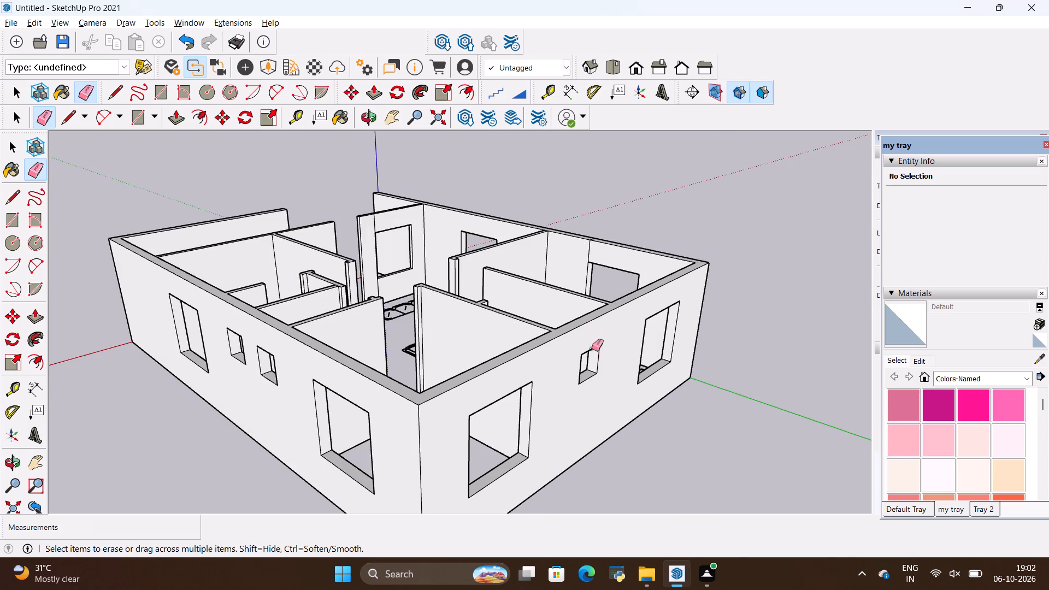
Erase the seams above and below the window on the far outer wall's inner face, plus the matching seam across the wall top.
middle_drag(685, 291, 704, 370)
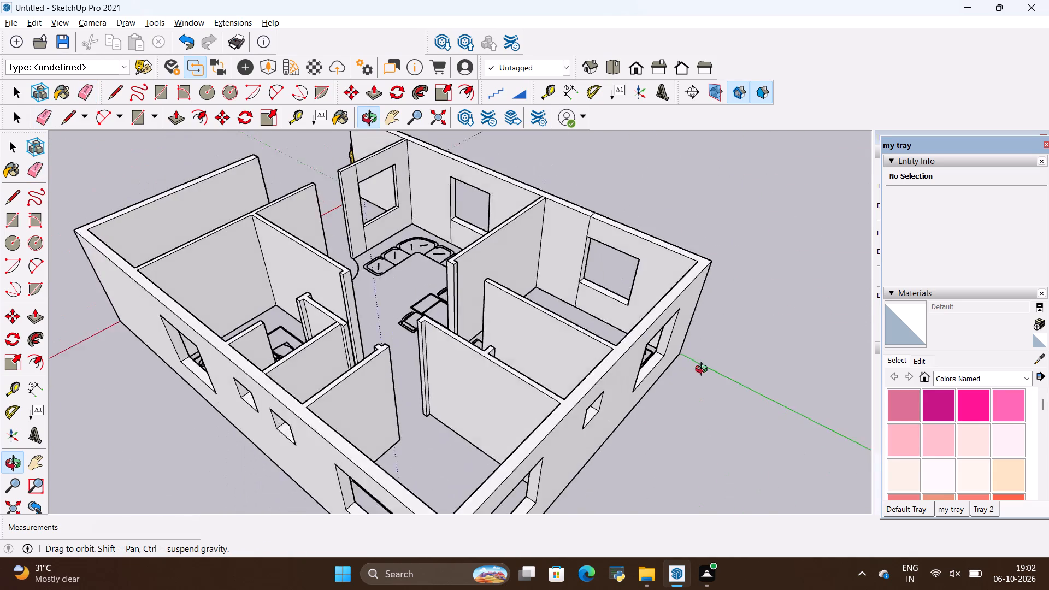
middle_drag(704, 370, 706, 343)
scroll(569, 226, up, 9)
drag(600, 250, 588, 245)
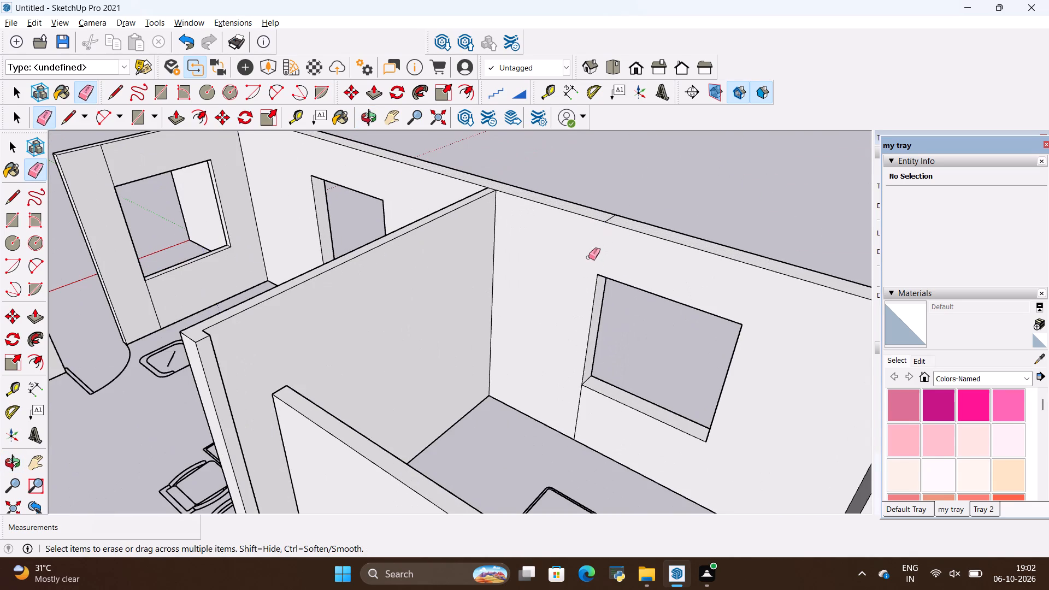
drag(576, 413, 562, 401)
middle_drag(624, 227, 545, 338)
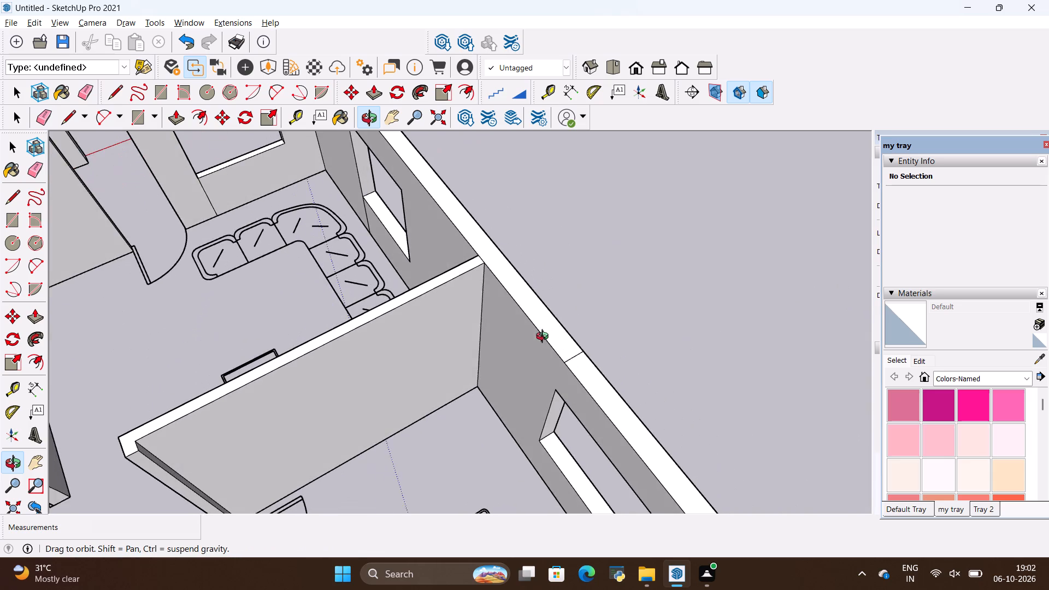
middle_drag(545, 338, 545, 339)
scroll(574, 350, up, 4)
drag(564, 361, 575, 380)
Inspect the house from outside and above, examining the interior partition walls and the door openings between them.
middle_drag(657, 345, 431, 334)
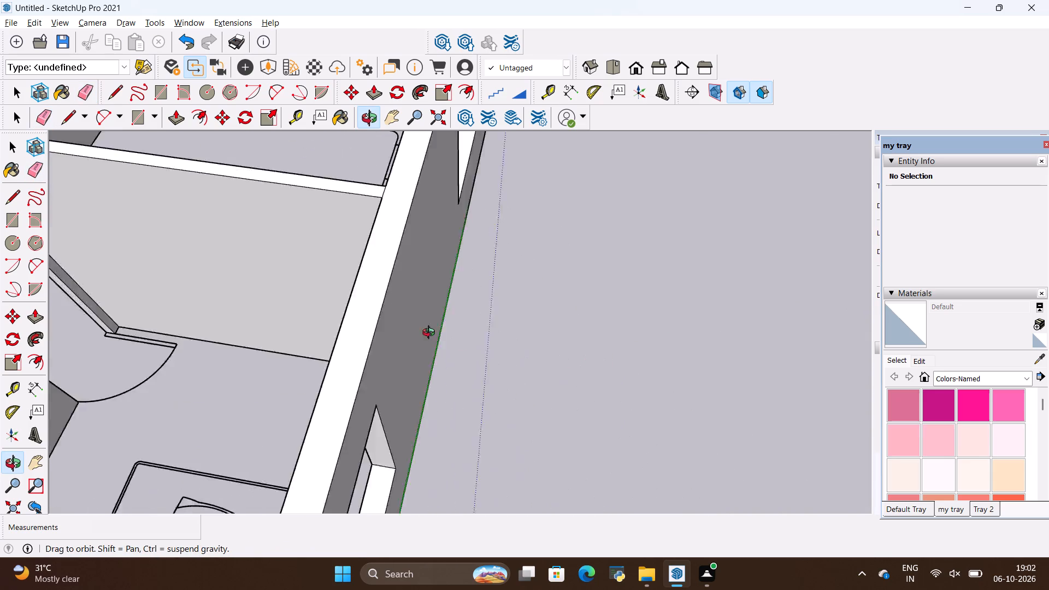
middle_drag(431, 334, 338, 297)
scroll(450, 328, down, 18)
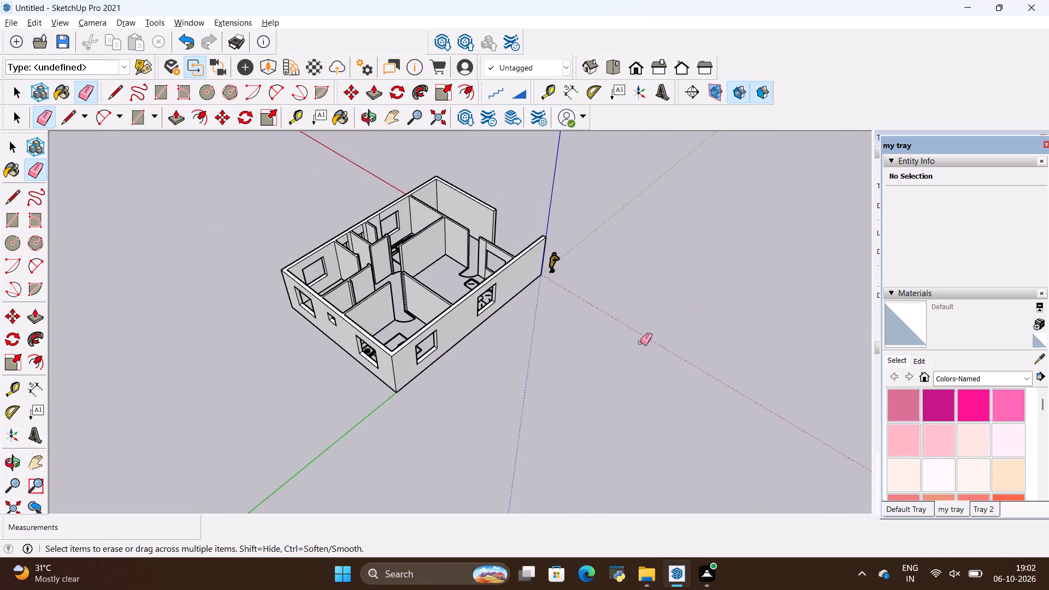
middle_drag(640, 343, 695, 265)
scroll(384, 278, up, 12)
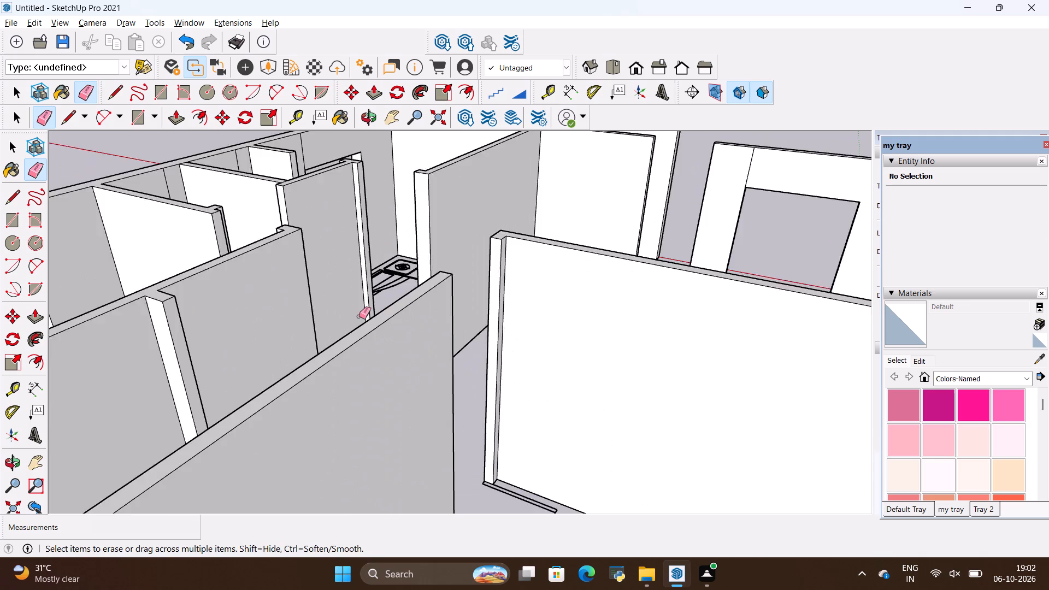
scroll(359, 317, down, 3)
middle_drag(241, 368, 647, 435)
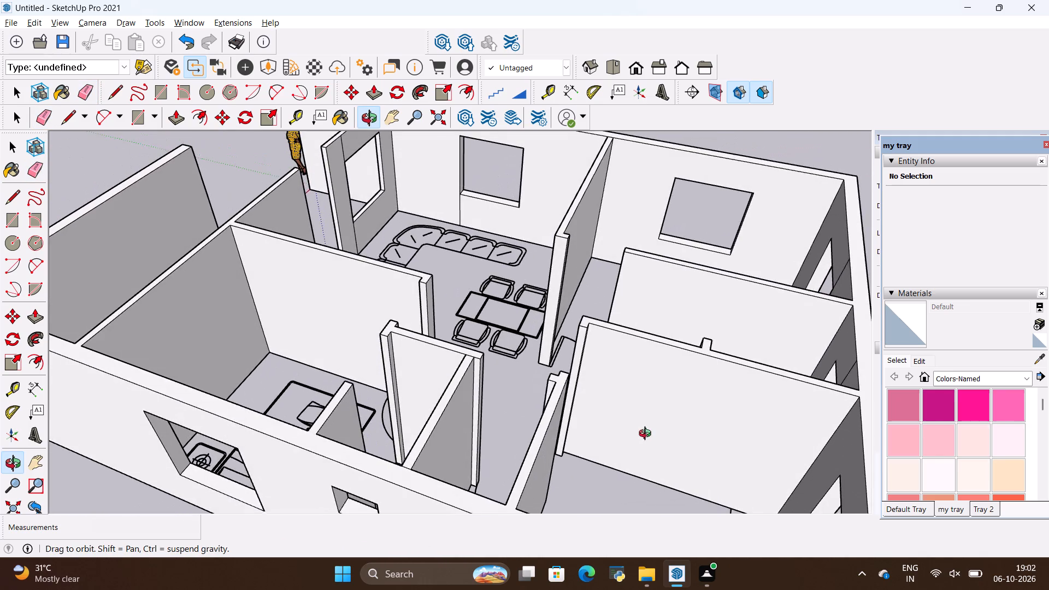
middle_drag(647, 435, 651, 457)
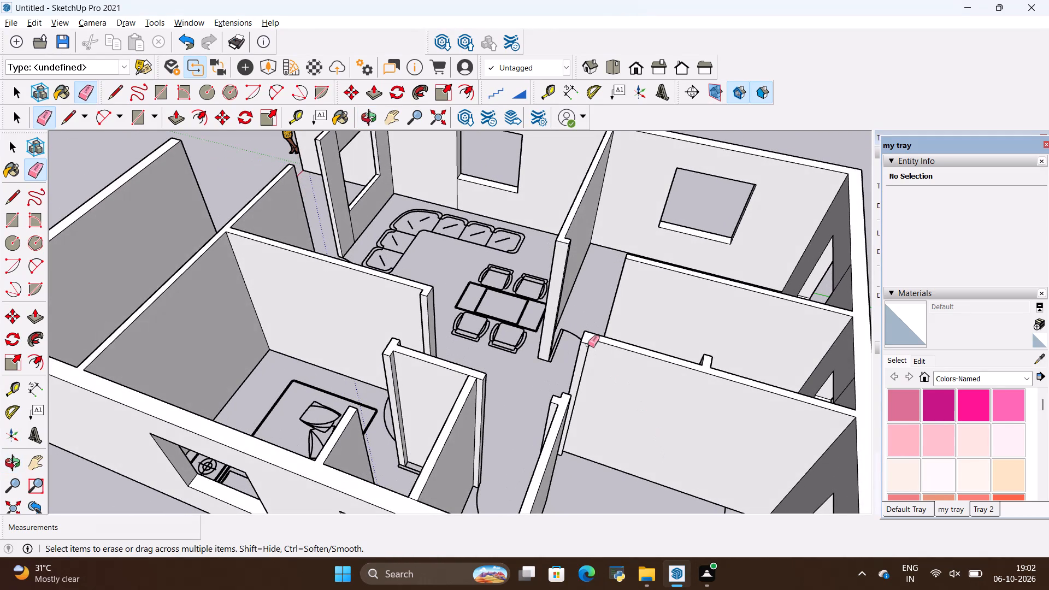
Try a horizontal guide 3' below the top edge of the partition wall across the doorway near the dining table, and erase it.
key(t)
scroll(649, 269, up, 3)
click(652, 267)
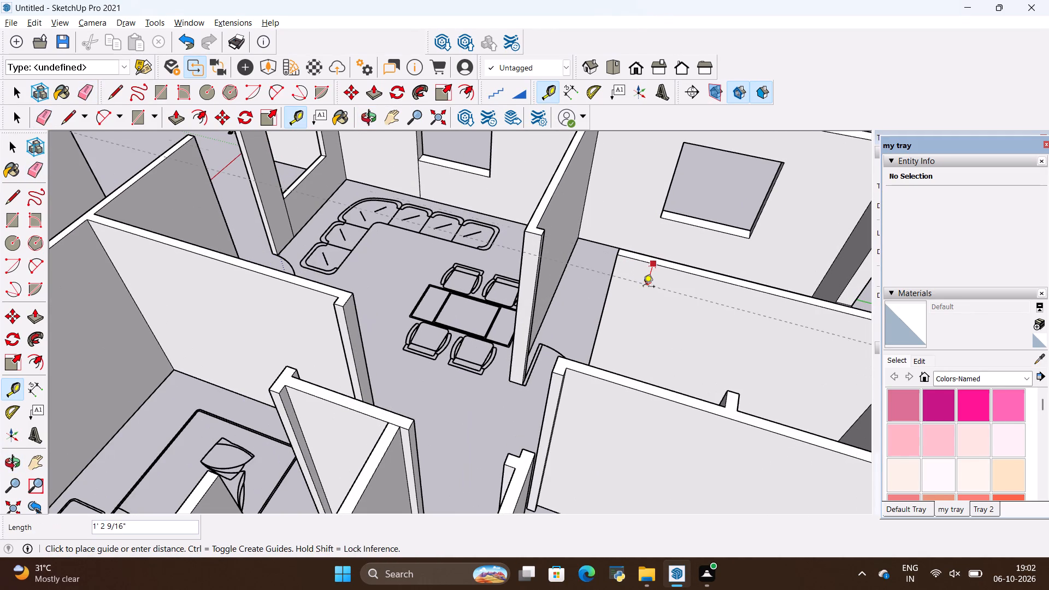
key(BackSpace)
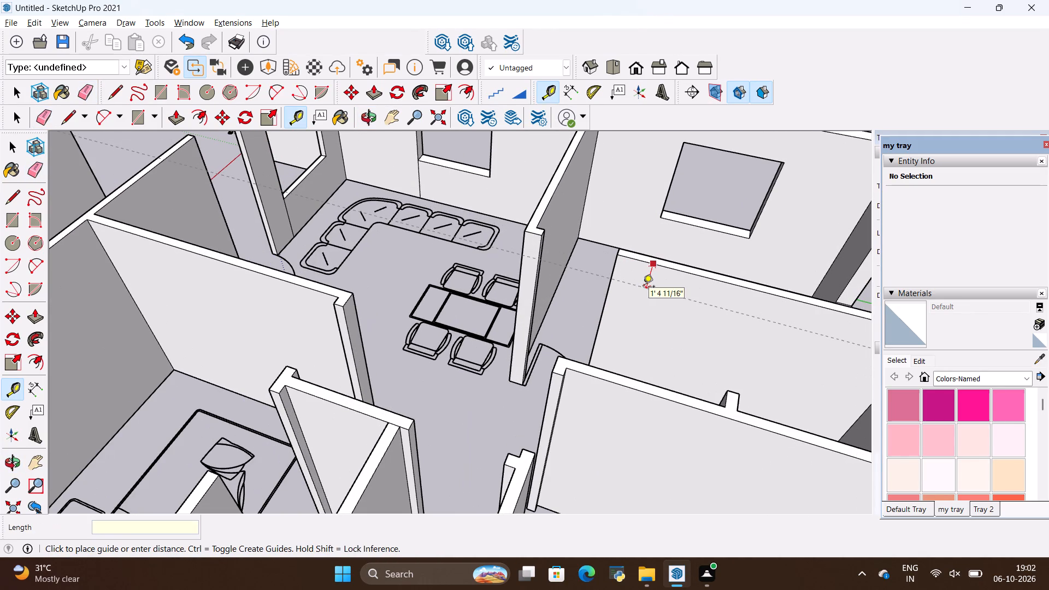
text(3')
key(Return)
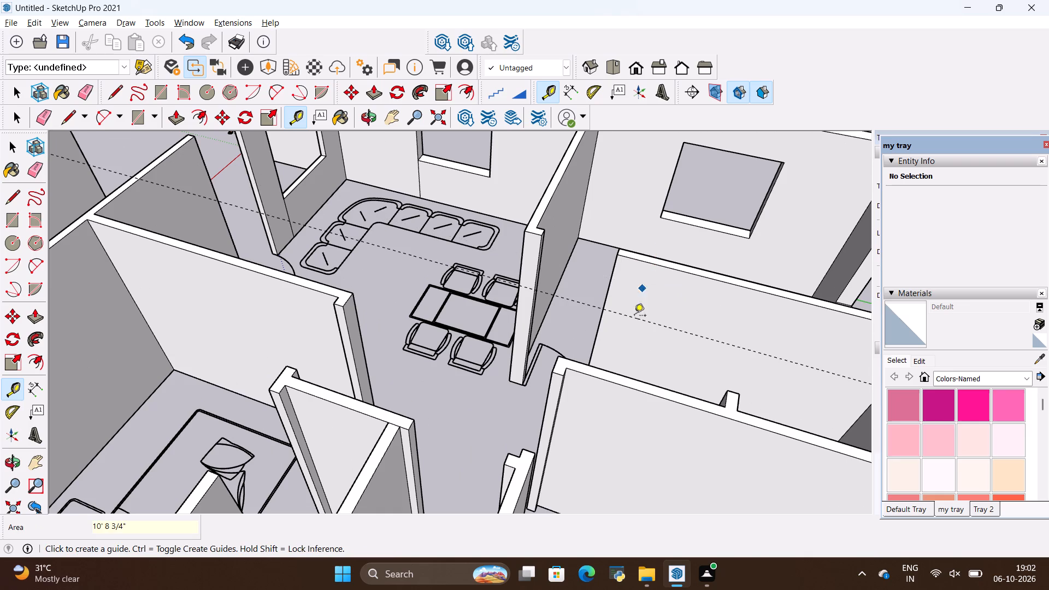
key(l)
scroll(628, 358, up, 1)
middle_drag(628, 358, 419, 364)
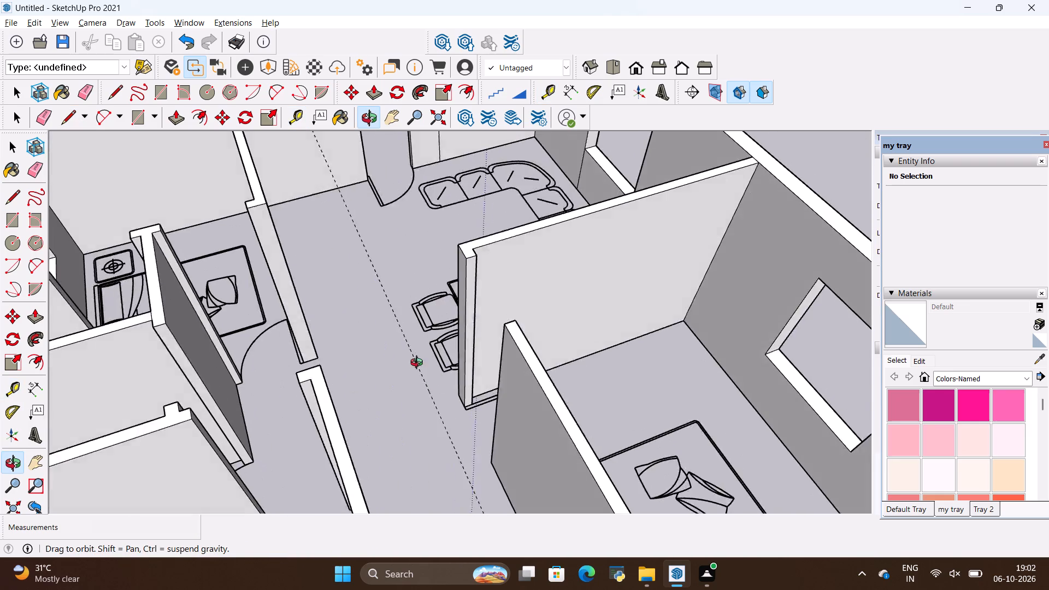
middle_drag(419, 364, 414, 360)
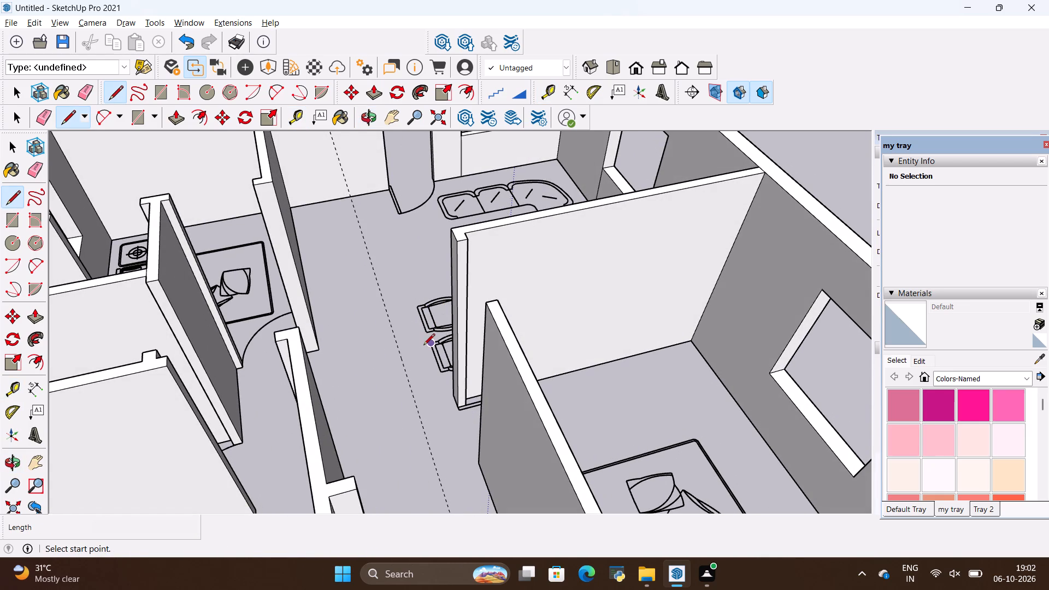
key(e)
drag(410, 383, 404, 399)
Place a horizontal guide 3' below the top edge of the partition wall across the doorway near the dining table.
middle_drag(270, 424, 505, 476)
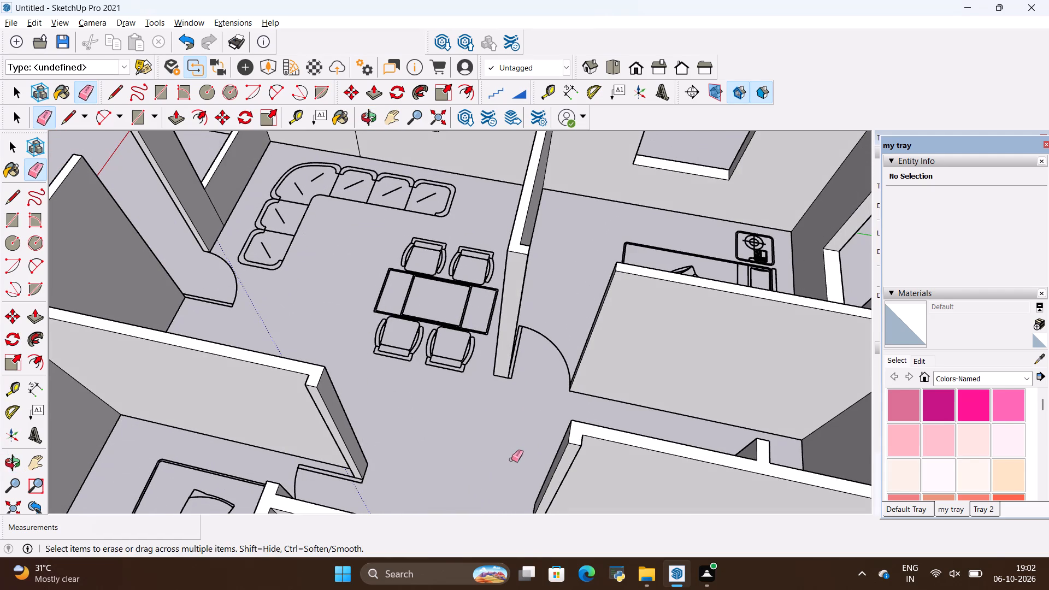
key(t)
click(644, 274)
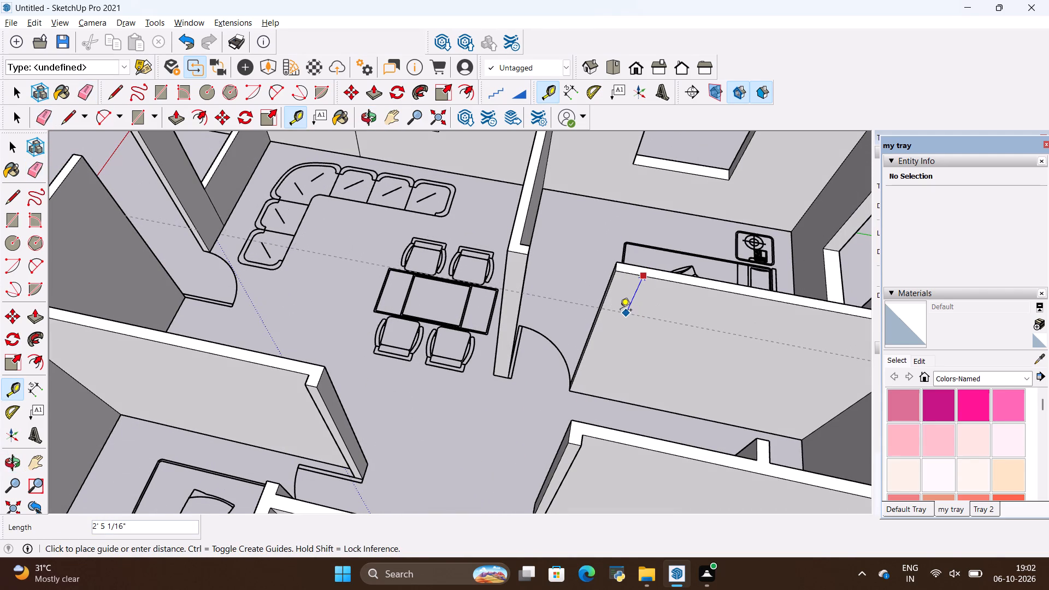
key(BackSpace)
text(3')
key(Return)
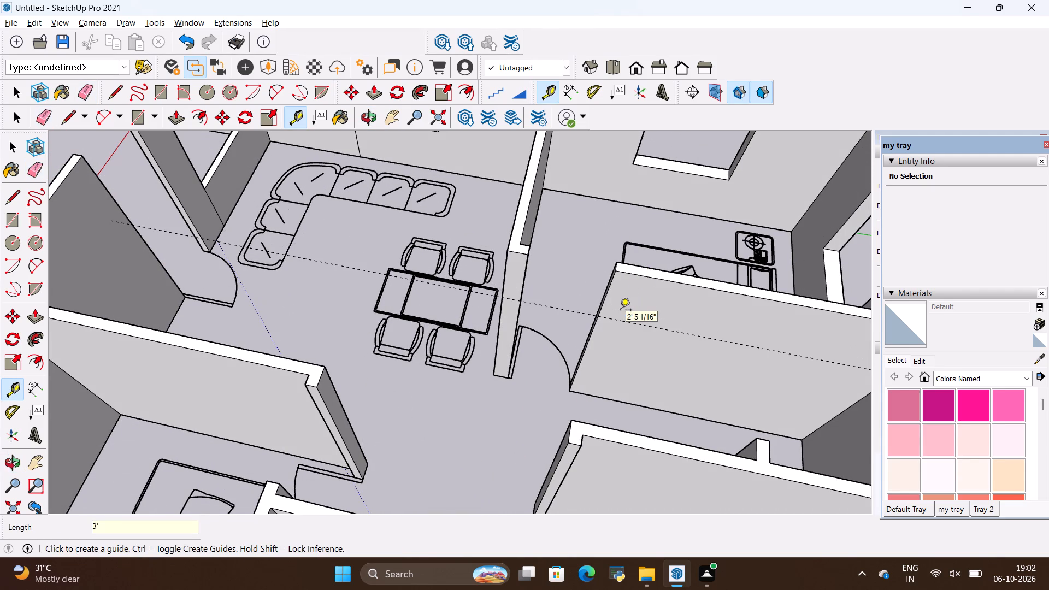
Draw a line about 4 7/16" long across the end of the partition wall beside the dining table, at the 3' guide.
key(l)
middle_drag(647, 341, 434, 328)
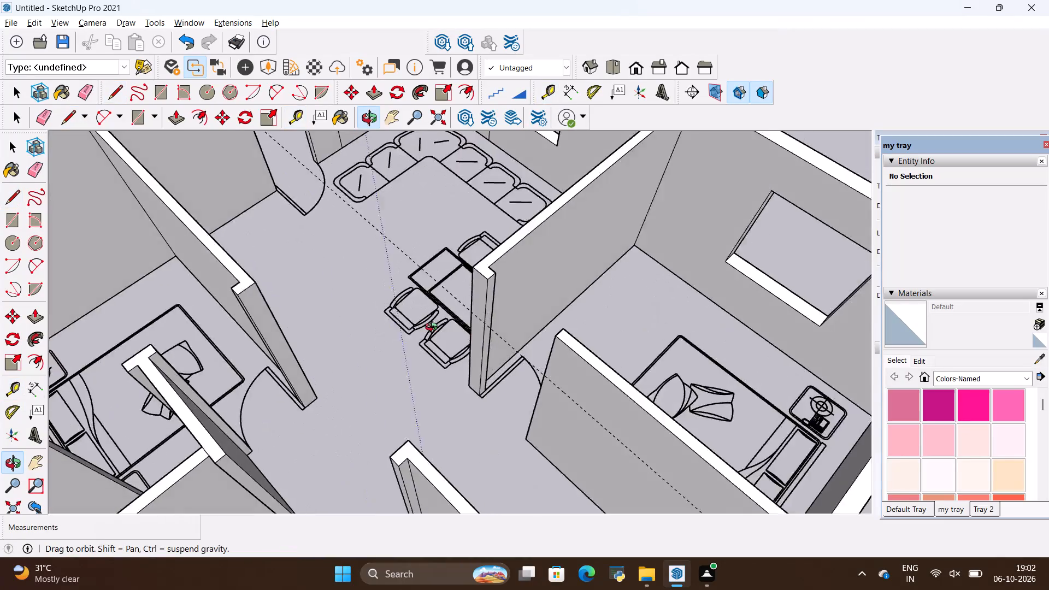
middle_drag(434, 328, 404, 314)
scroll(422, 306, up, 9)
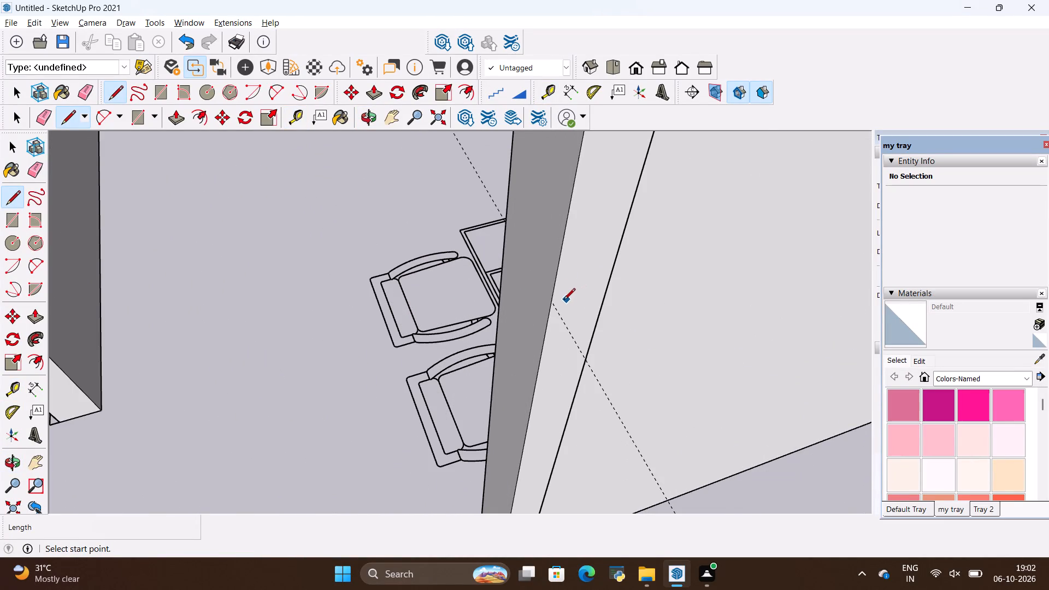
click(551, 301)
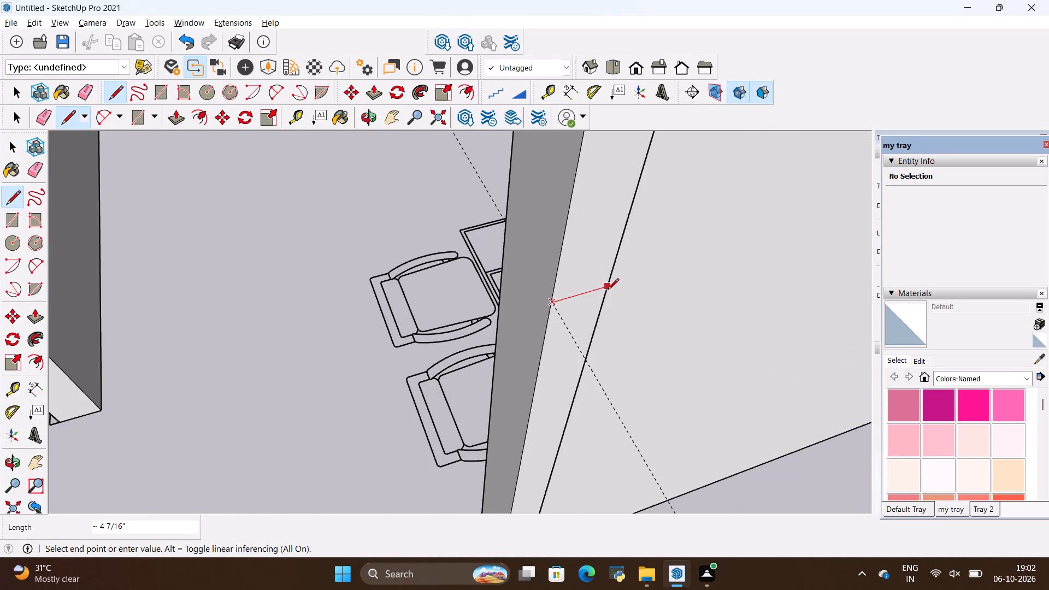
click(608, 291)
scroll(561, 308, down, 16)
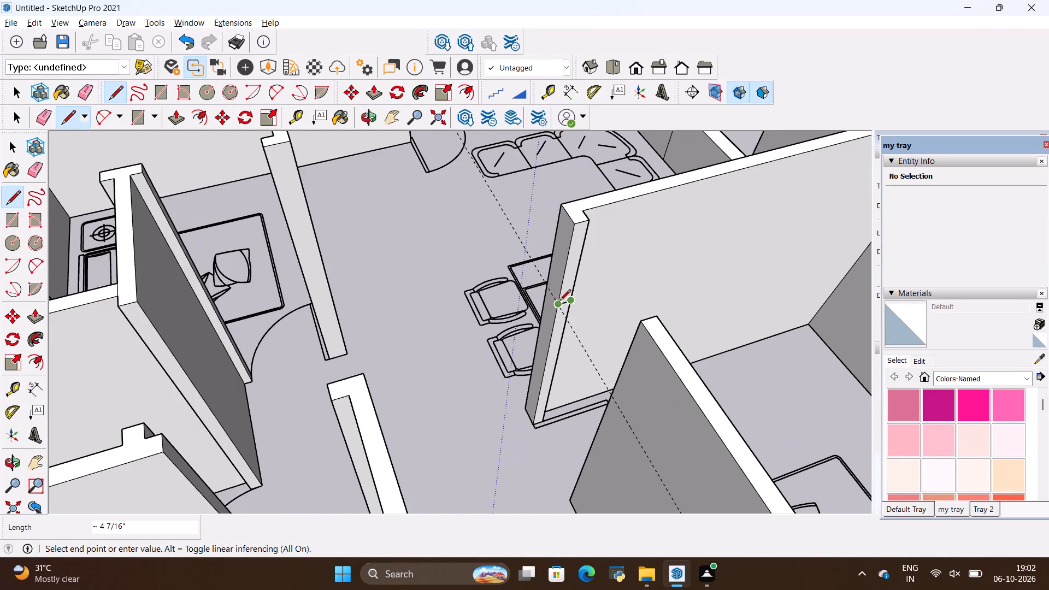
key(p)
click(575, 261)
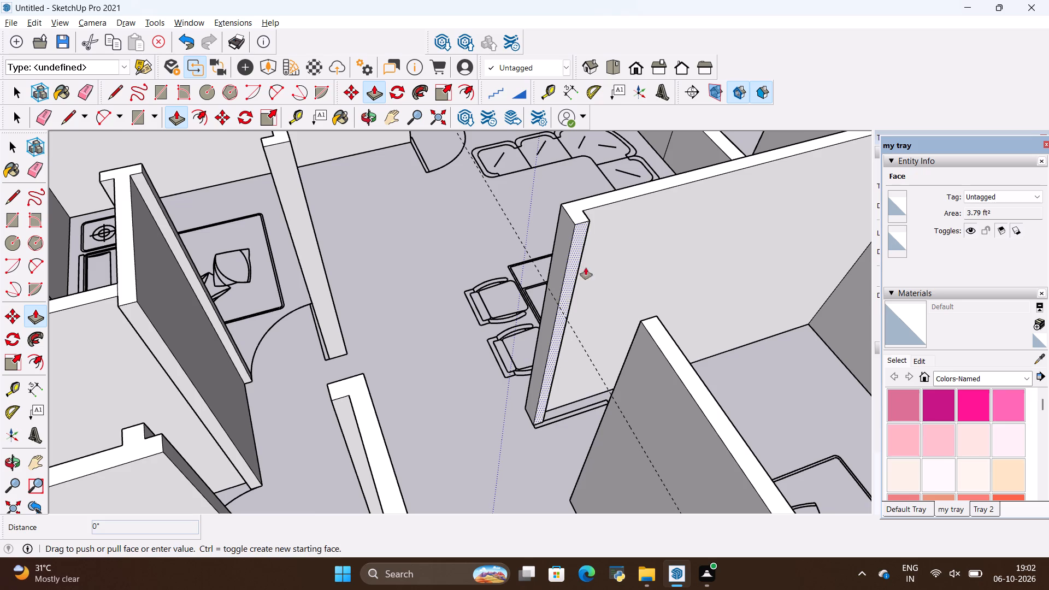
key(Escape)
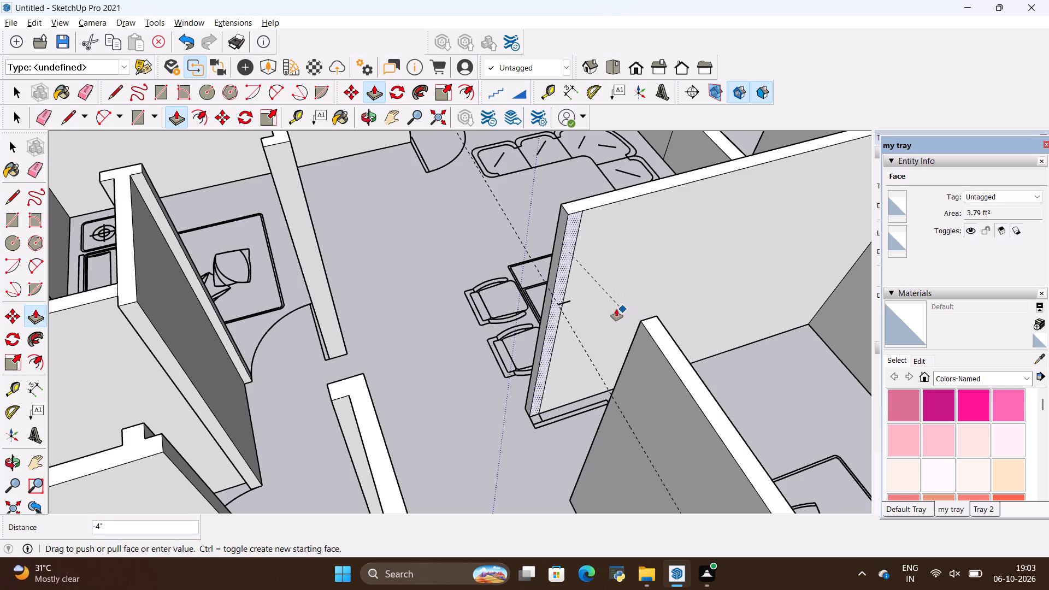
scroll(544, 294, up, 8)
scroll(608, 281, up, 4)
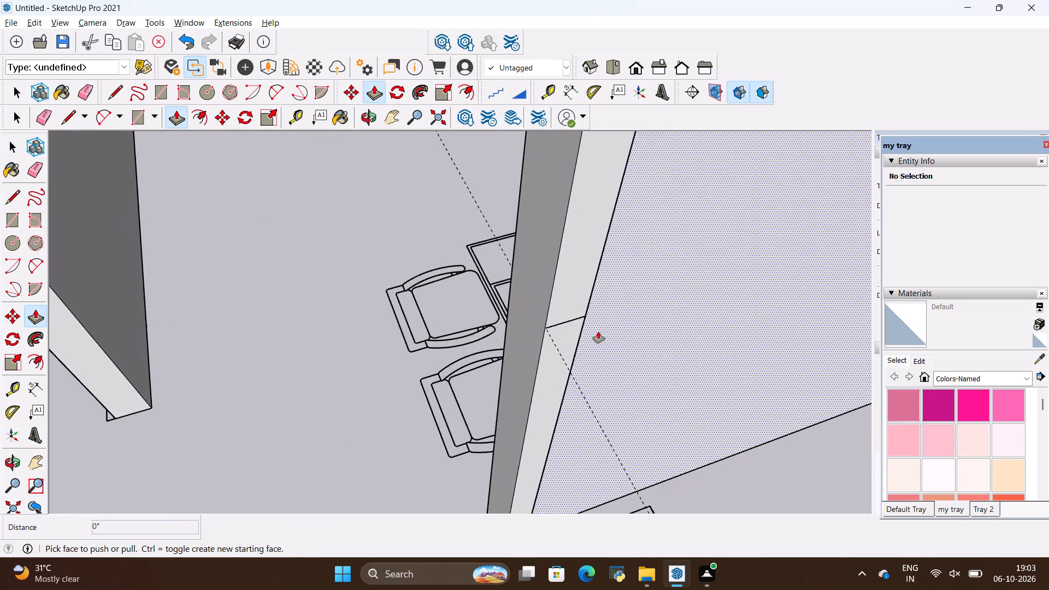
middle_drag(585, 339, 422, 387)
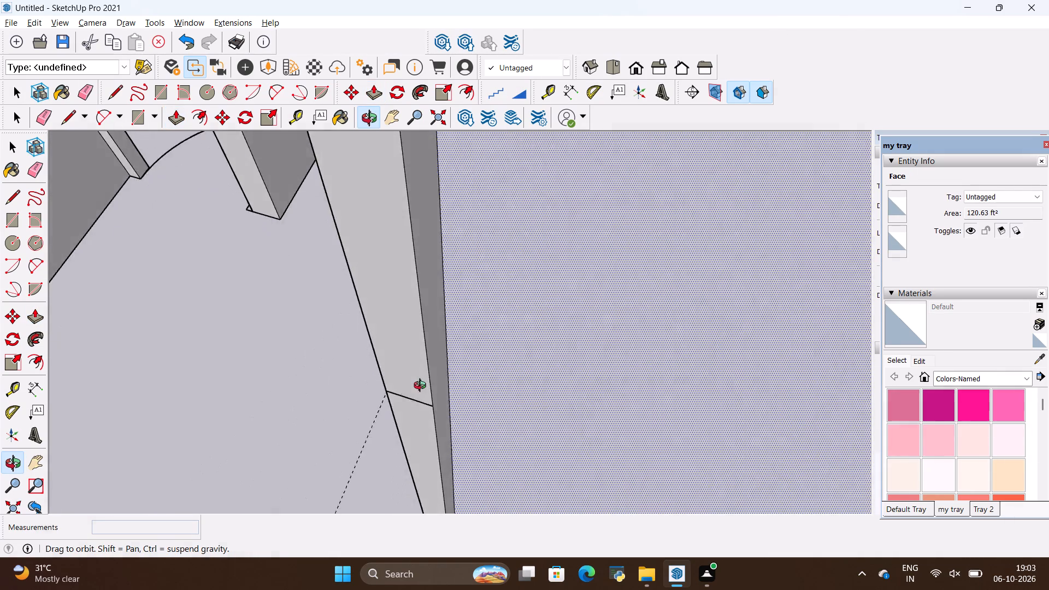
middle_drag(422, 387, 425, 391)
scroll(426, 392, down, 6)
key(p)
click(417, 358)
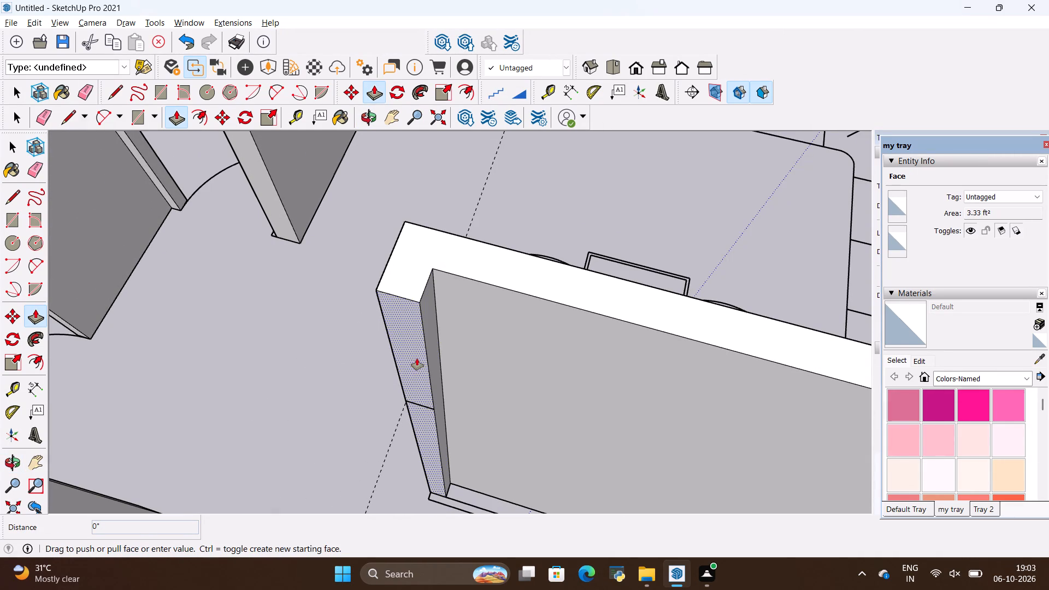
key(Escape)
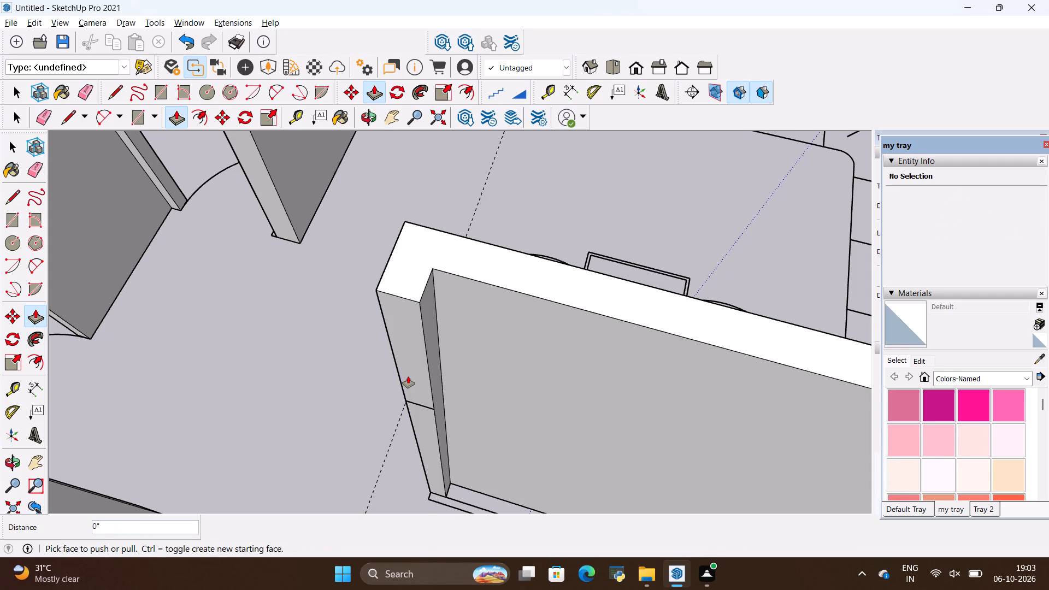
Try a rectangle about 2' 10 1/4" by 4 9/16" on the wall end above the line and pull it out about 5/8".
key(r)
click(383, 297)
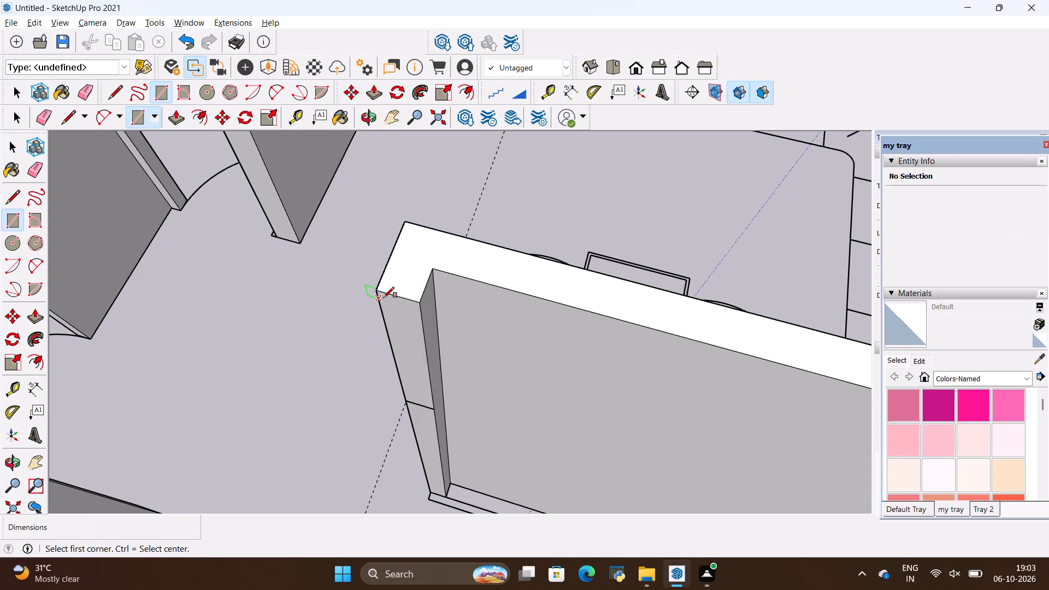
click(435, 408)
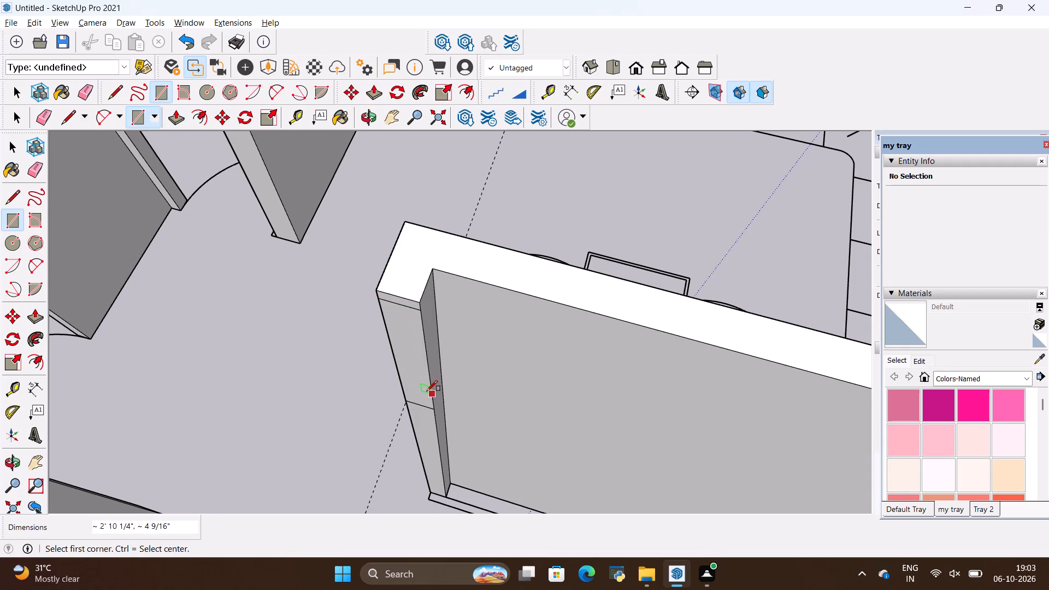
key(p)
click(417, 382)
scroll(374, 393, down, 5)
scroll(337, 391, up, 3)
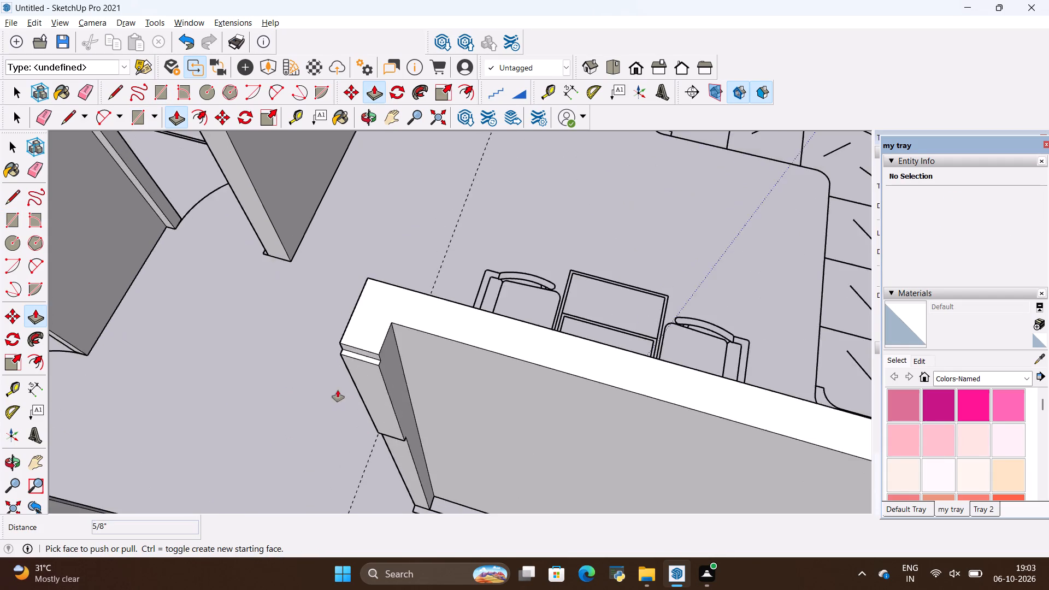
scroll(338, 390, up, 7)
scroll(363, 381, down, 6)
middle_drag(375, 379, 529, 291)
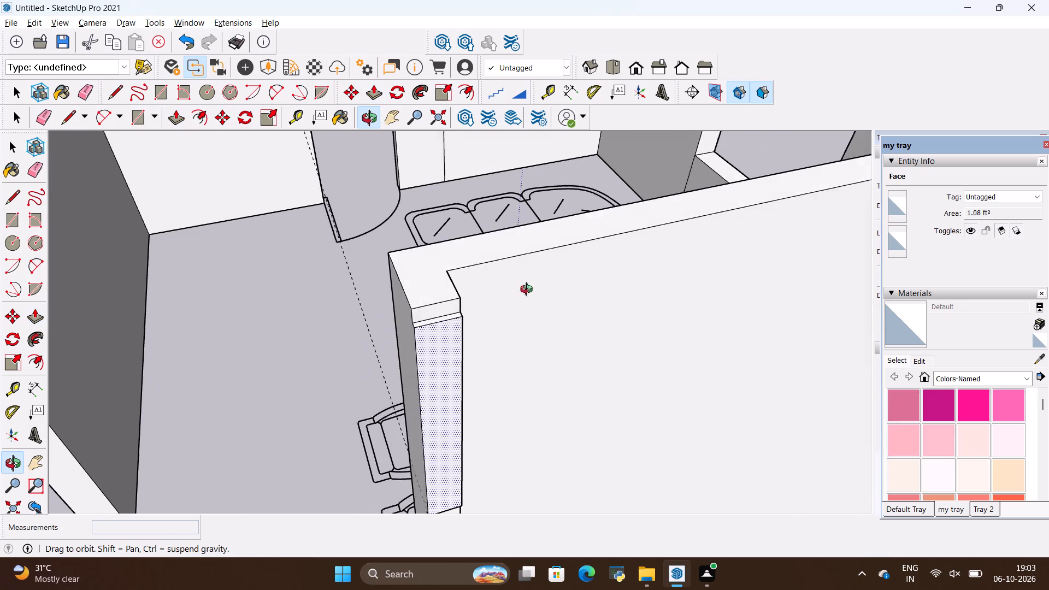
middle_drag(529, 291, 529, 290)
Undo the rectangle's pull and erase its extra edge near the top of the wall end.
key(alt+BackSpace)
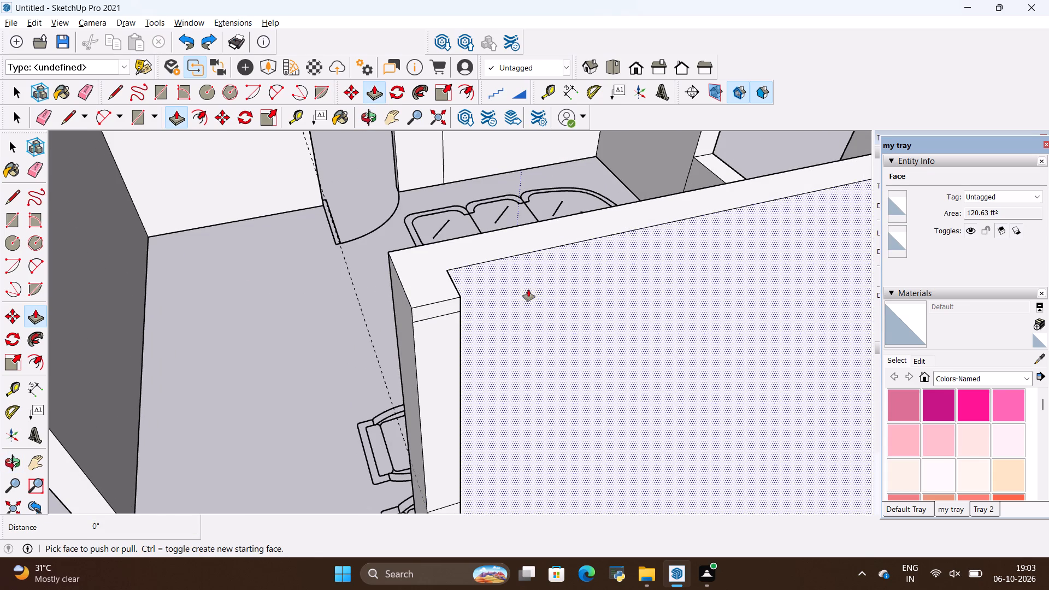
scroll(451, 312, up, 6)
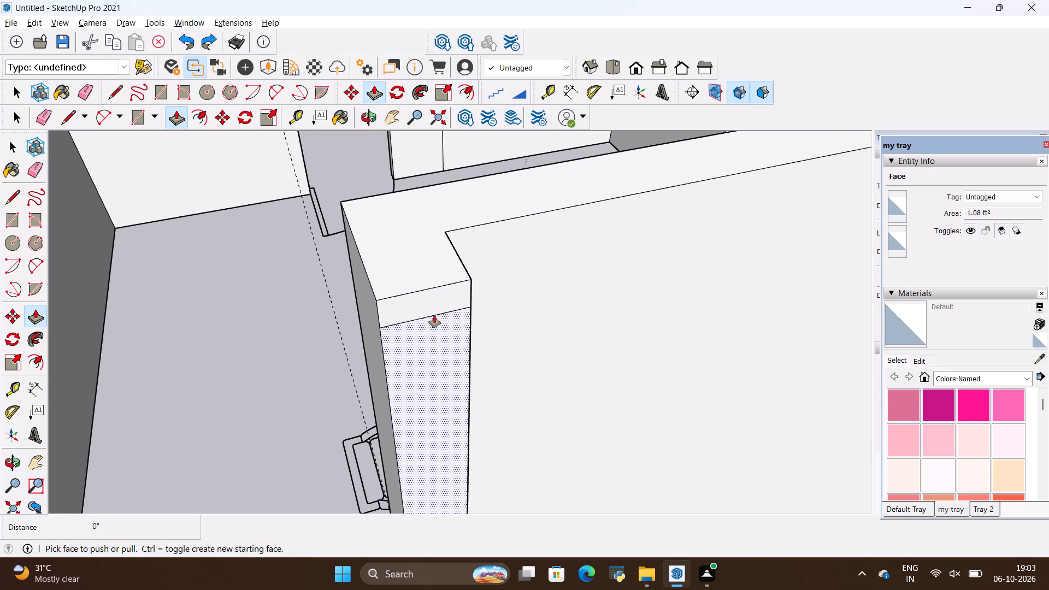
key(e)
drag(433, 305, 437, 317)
Pull the partition wall end's upper 3' section about 2' 10 5/16" further across the doorway near the dining table to the facing wall.
key(p)
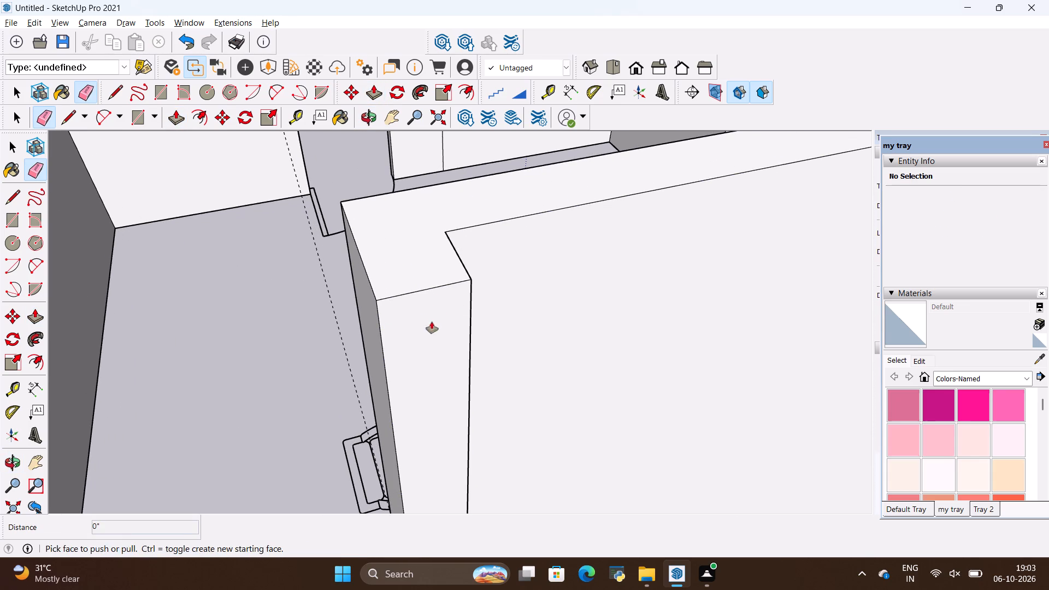
drag(431, 322, 440, 346)
scroll(432, 292, down, 11)
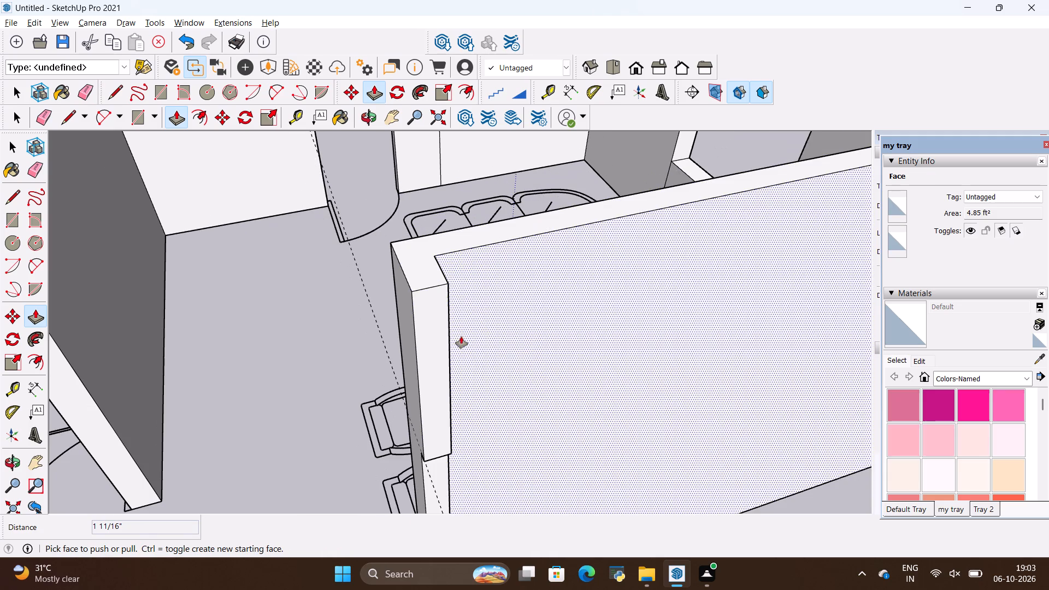
click(425, 337)
scroll(455, 362, down, 6)
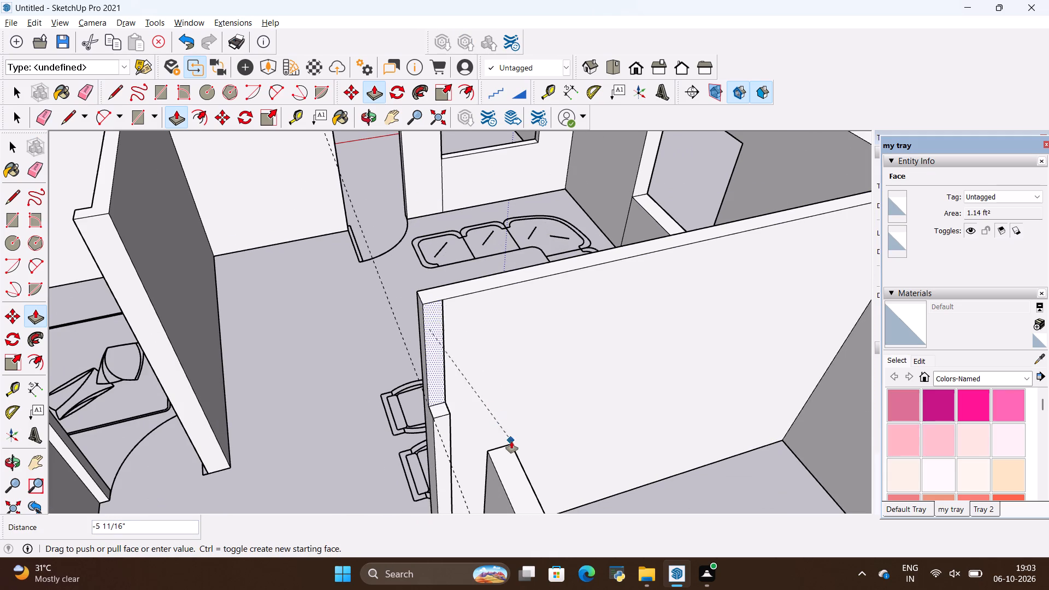
click(514, 443)
scroll(445, 308, down, 16)
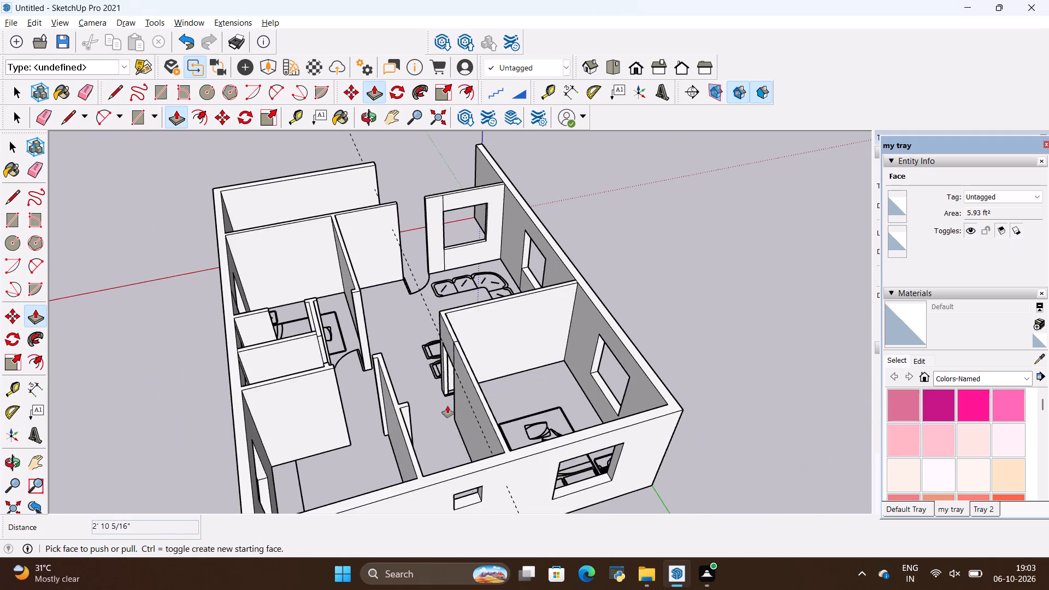
Place a horizontal guide 3' below the top edge of the bedroom partition wall's end, at the bedroom doorway.
middle_drag(447, 407, 745, 371)
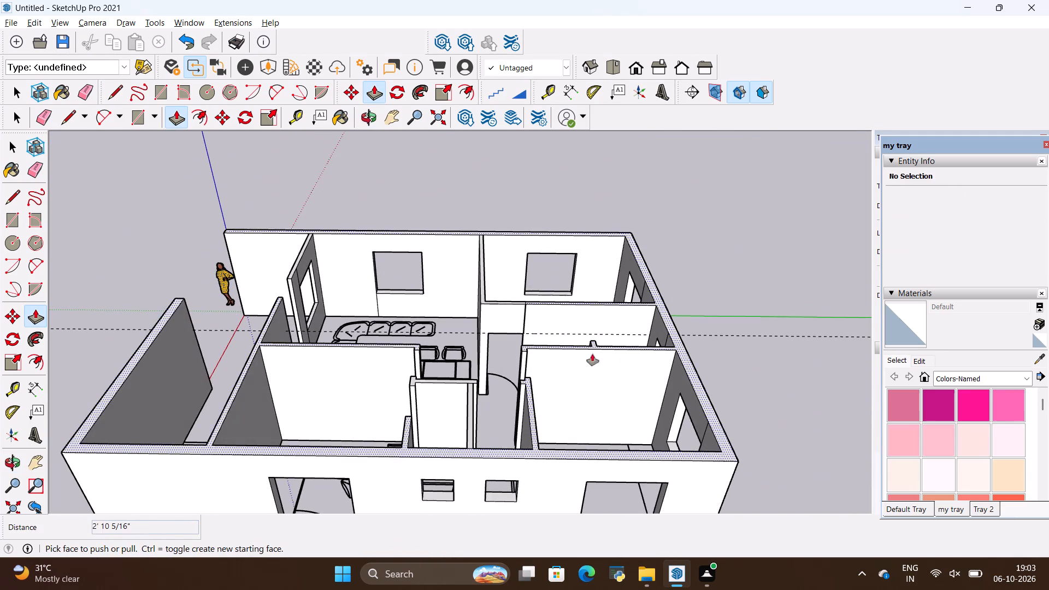
middle_drag(494, 390, 553, 461)
scroll(534, 337, up, 8)
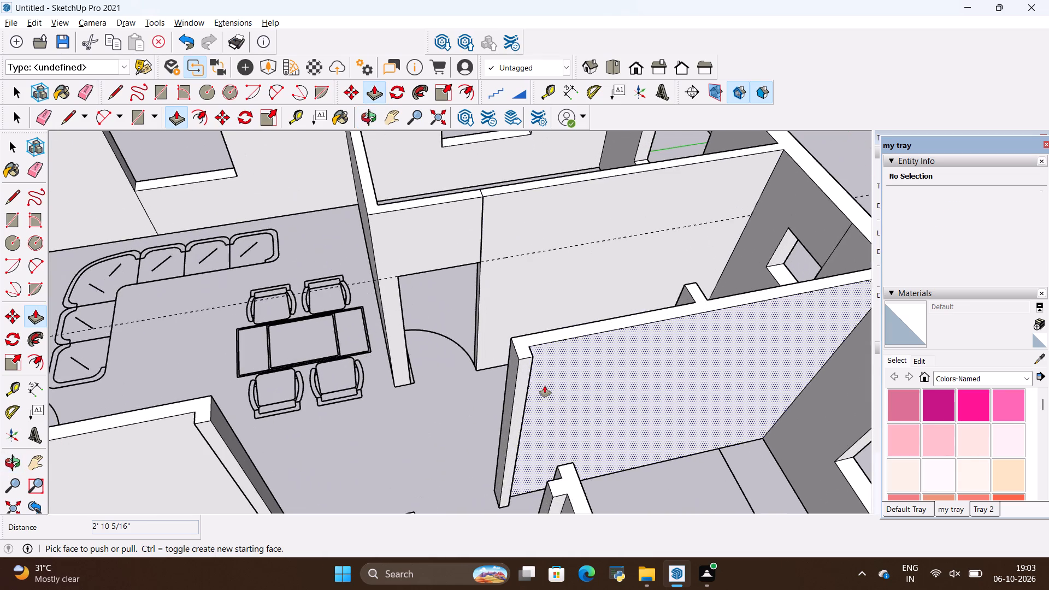
scroll(545, 386, up, 9)
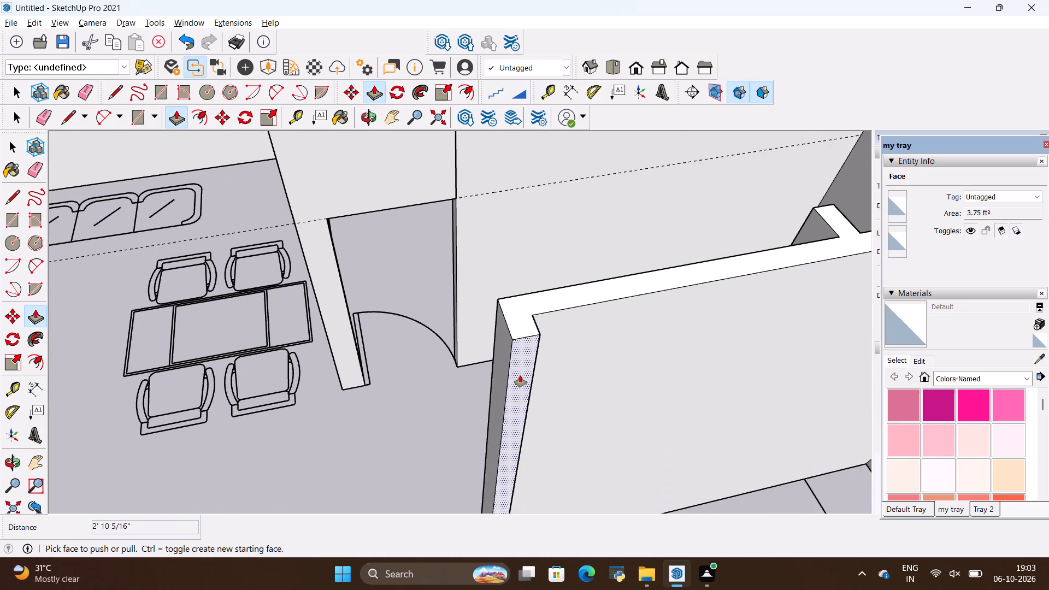
key(t)
scroll(525, 340, up, 4)
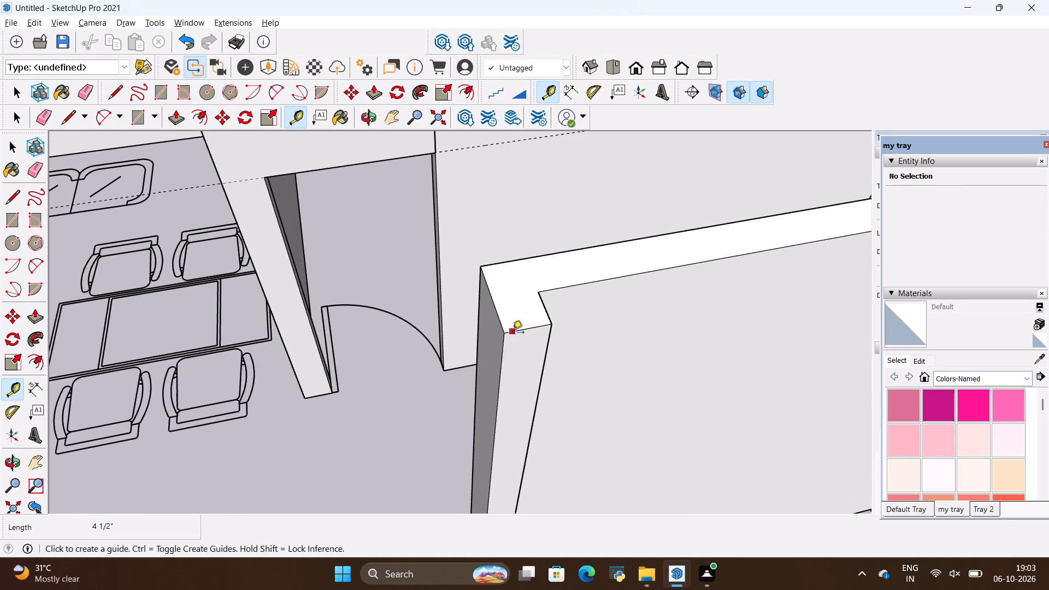
click(512, 333)
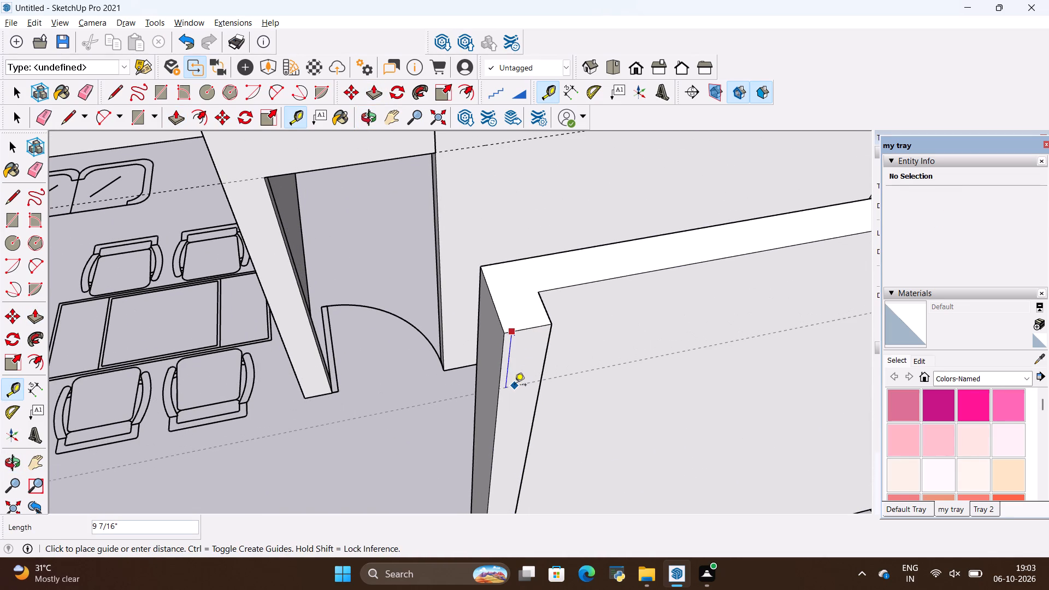
key(BackSpace)
text(3')
key(Return)
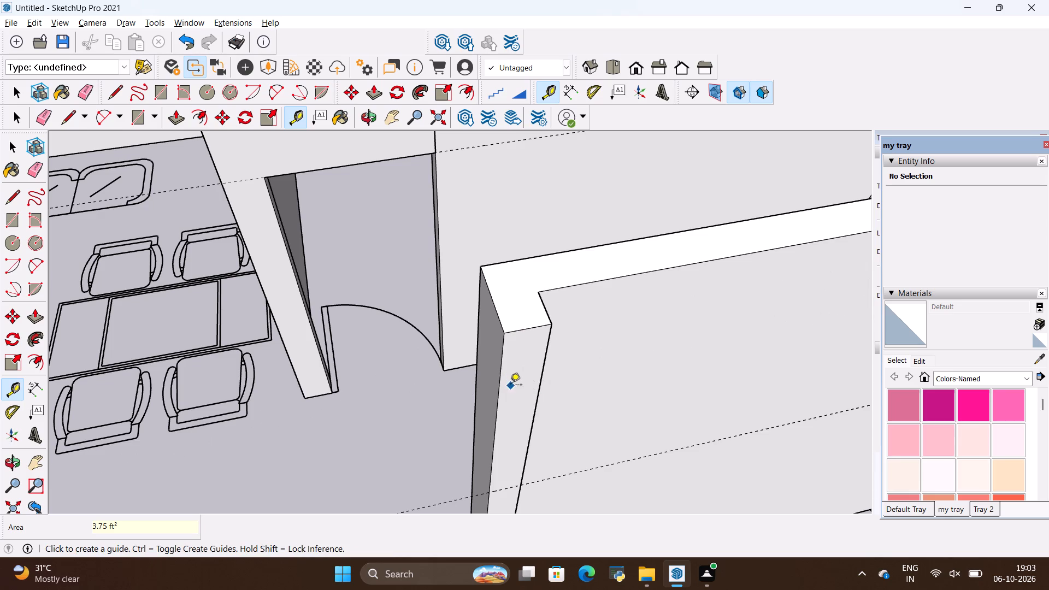
Draw a line about 4 1/2" long across the bedroom partition wall's end at the 3' guide.
scroll(517, 384, down, 4)
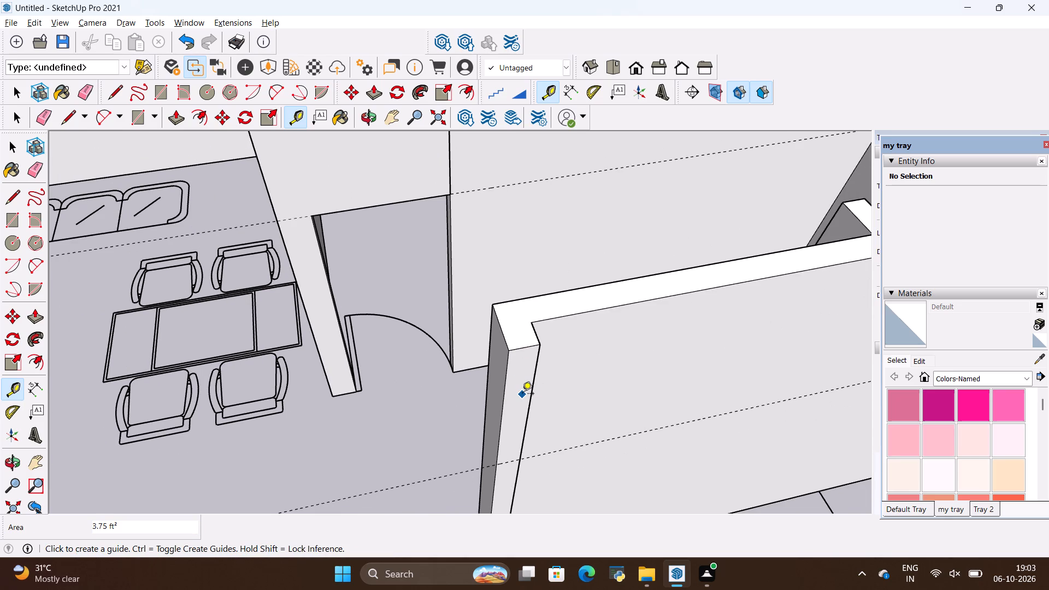
key(l)
scroll(494, 473, up, 7)
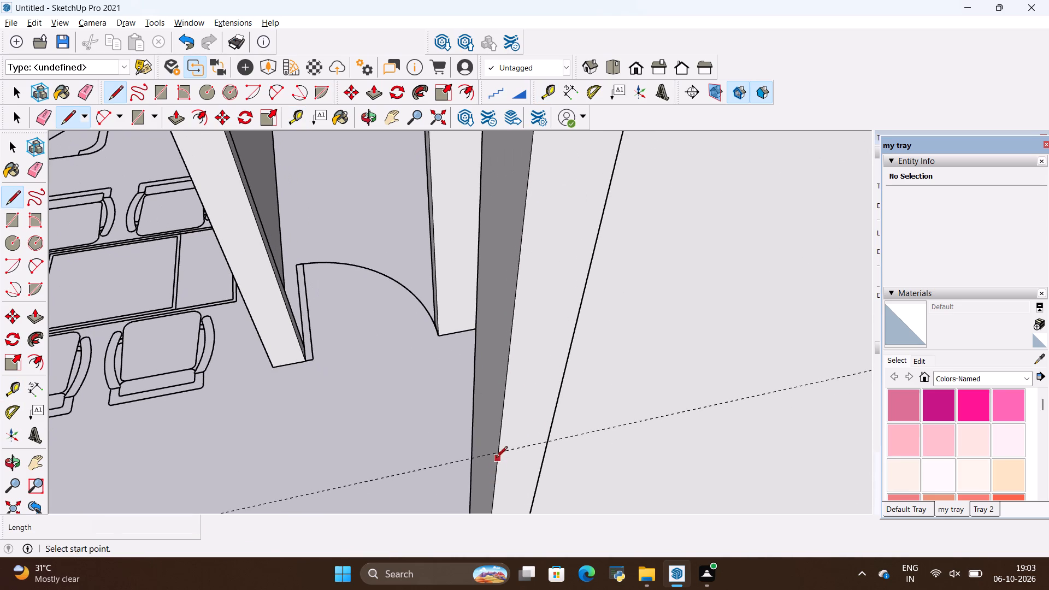
click(496, 455)
click(550, 443)
Pull the wall end's face above the line out 2 5/8", then about 2' 9 3/8" more across the bedroom doorway to the facing wall.
key(p)
drag(539, 409, 553, 436)
scroll(522, 390, down, 6)
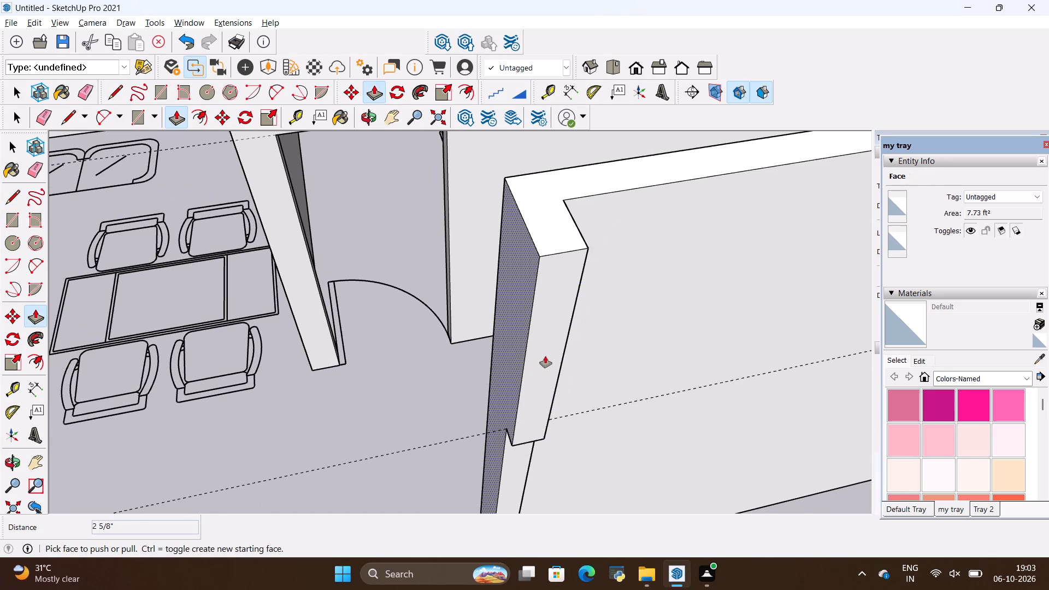
click(556, 346)
scroll(551, 357, down, 13)
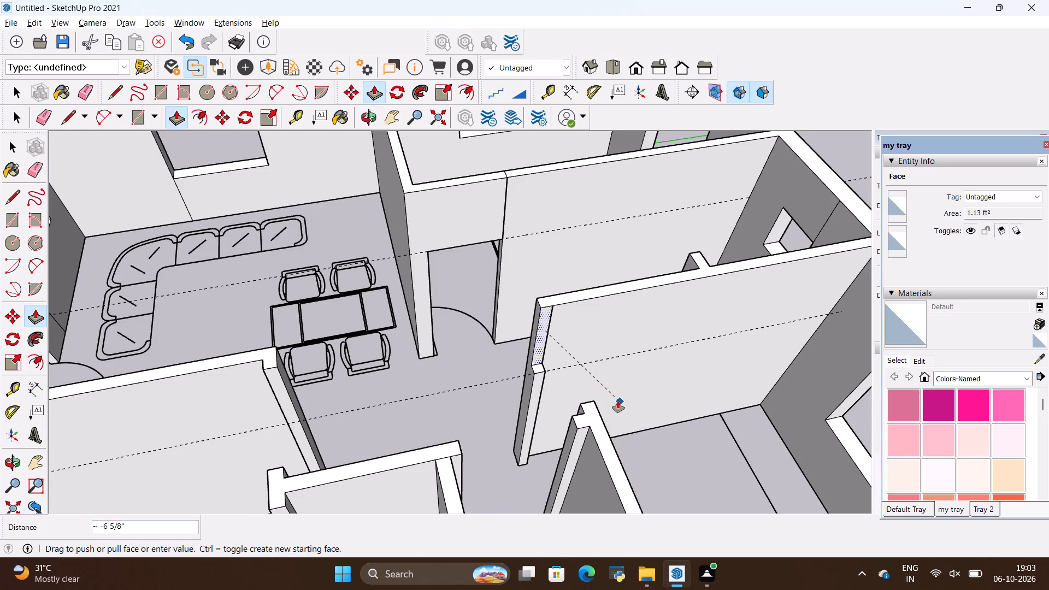
scroll(593, 398, up, 3)
click(596, 405)
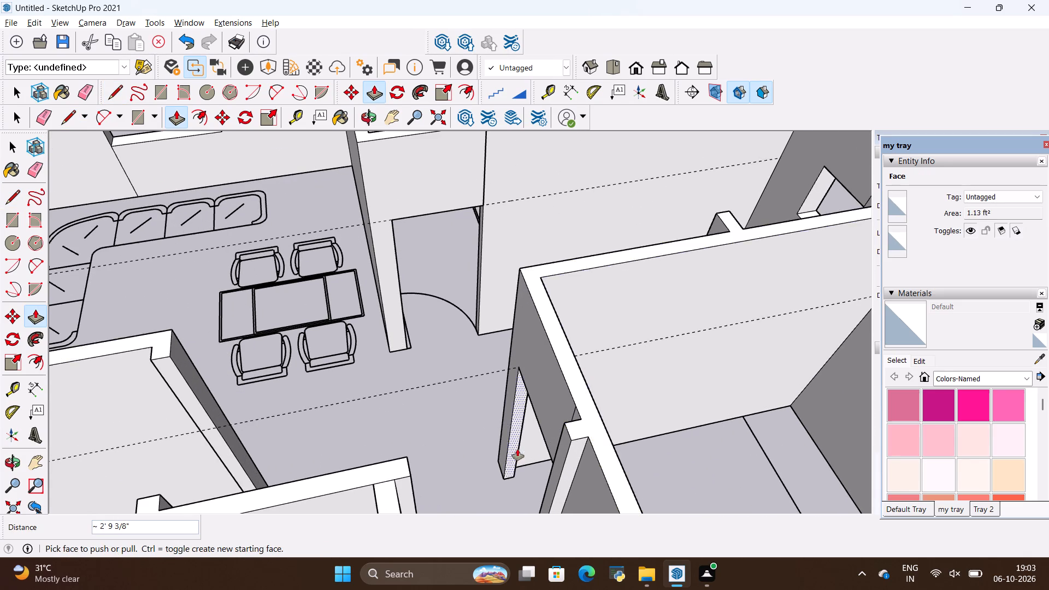
Erase the vertical seam edges on both sides of the new wall section above the bedroom doorway.
middle_drag(517, 450, 752, 490)
scroll(469, 436, down, 6)
middle_drag(580, 428, 747, 327)
scroll(657, 247, up, 6)
scroll(591, 239, up, 8)
key(e)
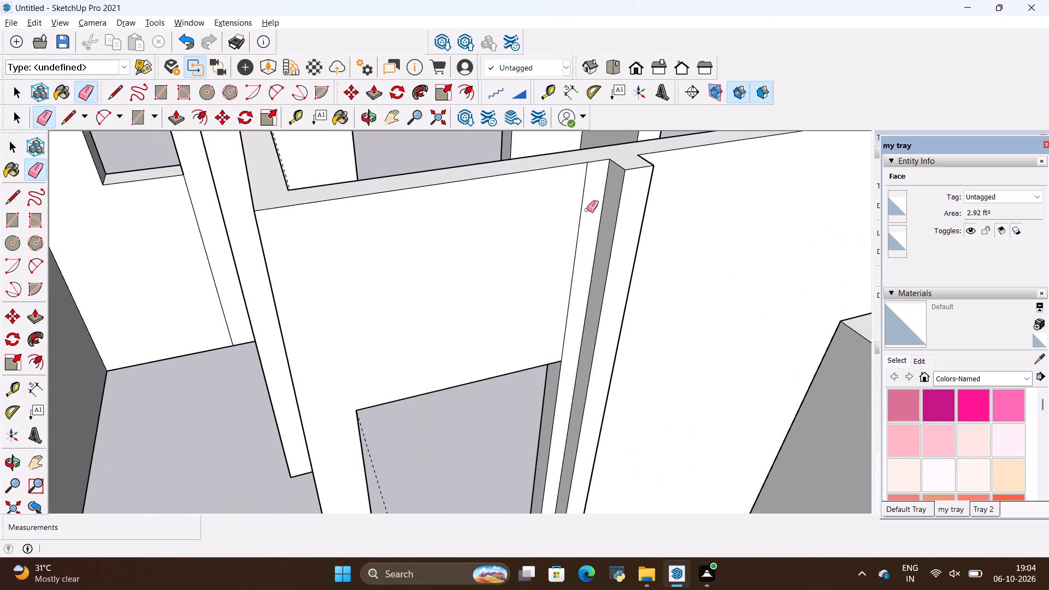
drag(584, 211, 575, 217)
scroll(576, 278, down, 6)
middle_drag(677, 249, 0, 369)
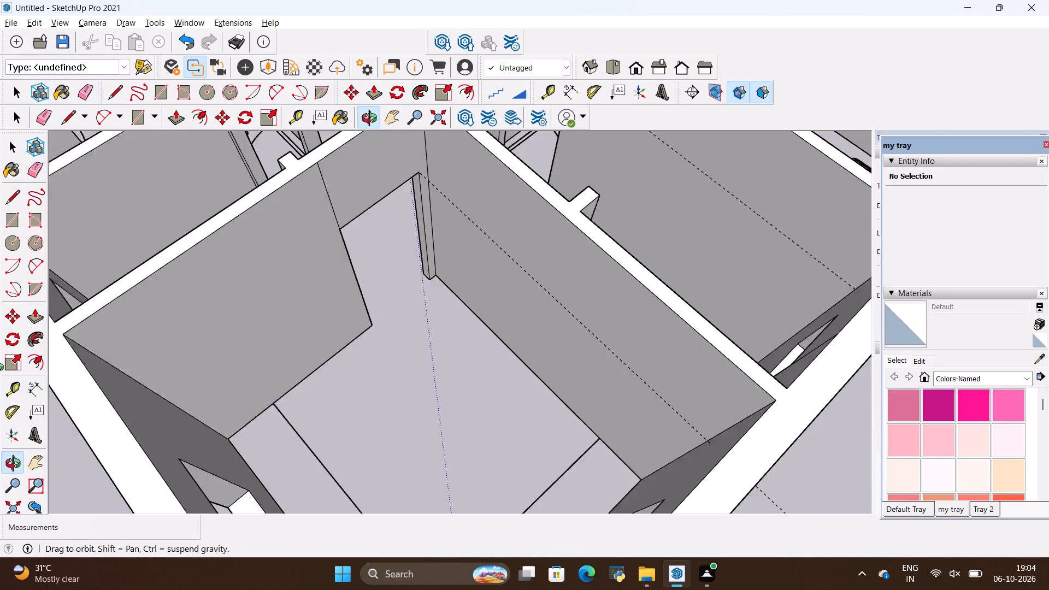
middle_drag(0, 369, 0, 368)
drag(353, 180, 333, 193)
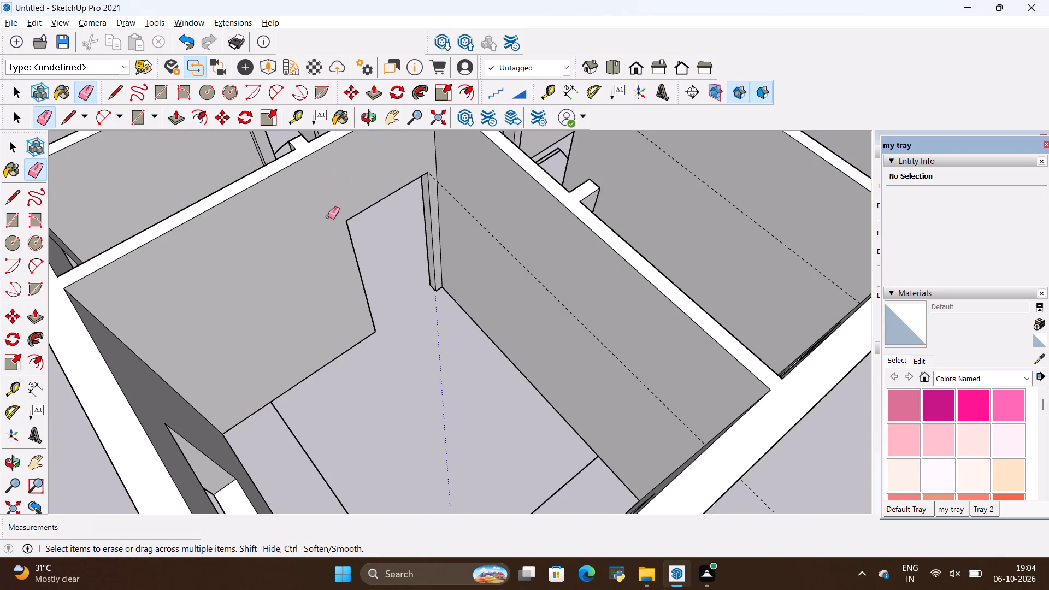
Place a horizontal guide 3' below the top edge of the short wall end beside the bathroom doorway.
middle_drag(257, 348, 563, 394)
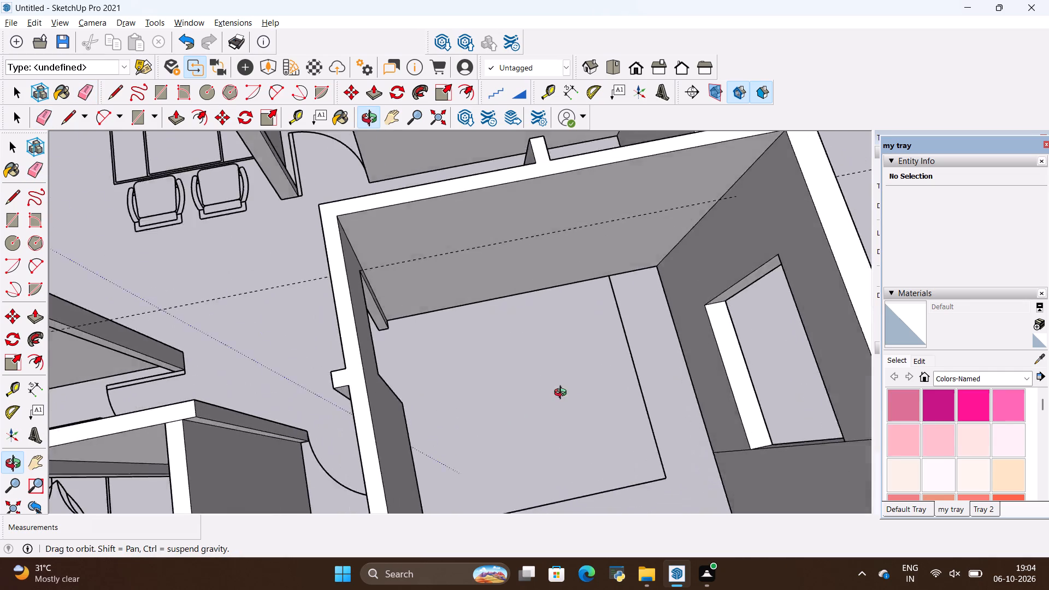
middle_drag(563, 394, 683, 278)
middle_drag(394, 325, 698, 342)
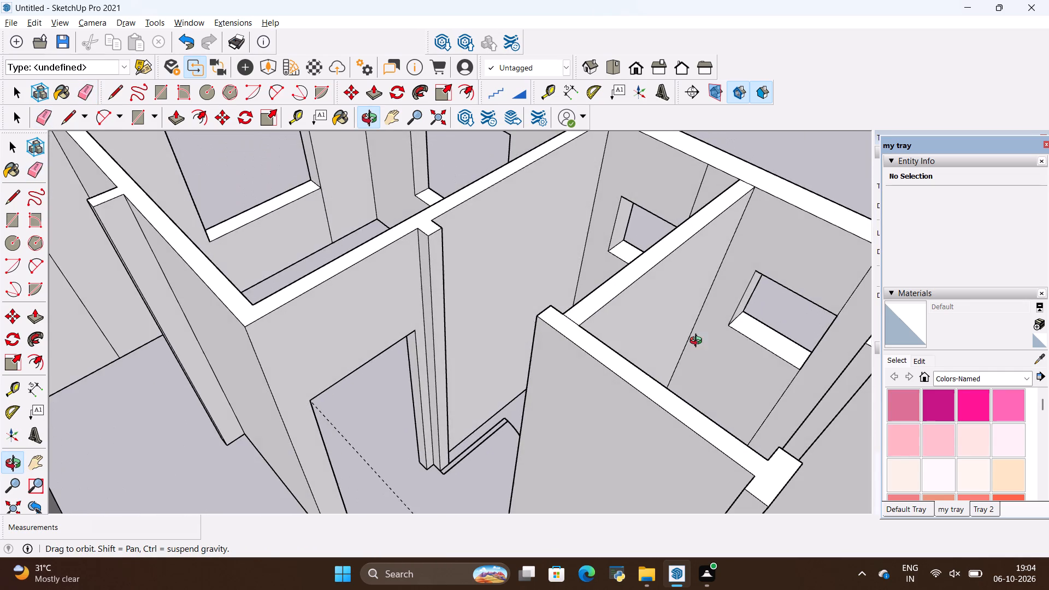
middle_drag(698, 342, 627, 343)
key(t)
scroll(469, 249, up, 3)
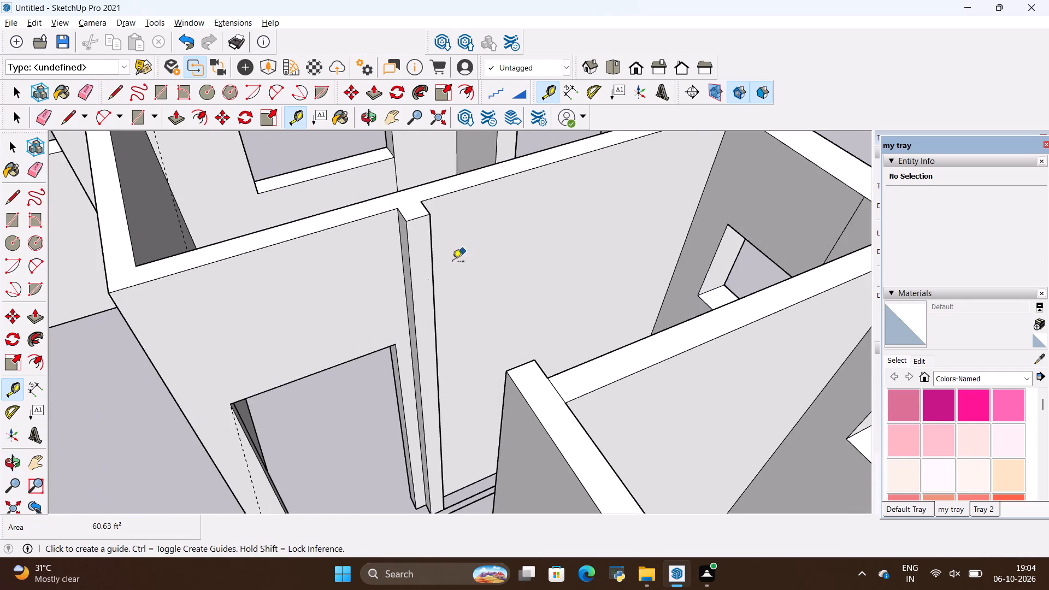
scroll(452, 262, up, 4)
click(411, 204)
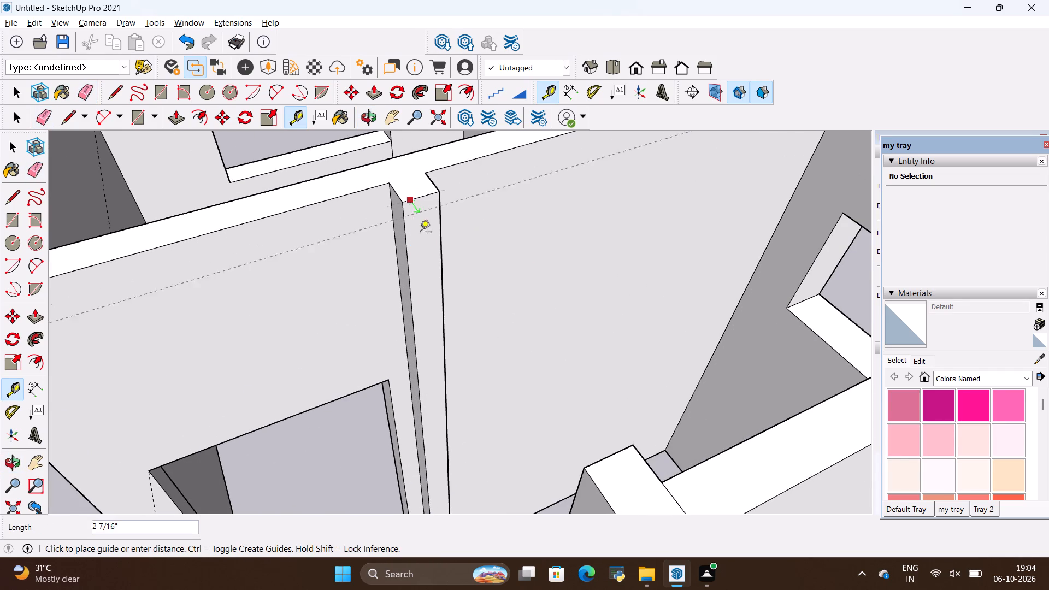
key(BackSpace)
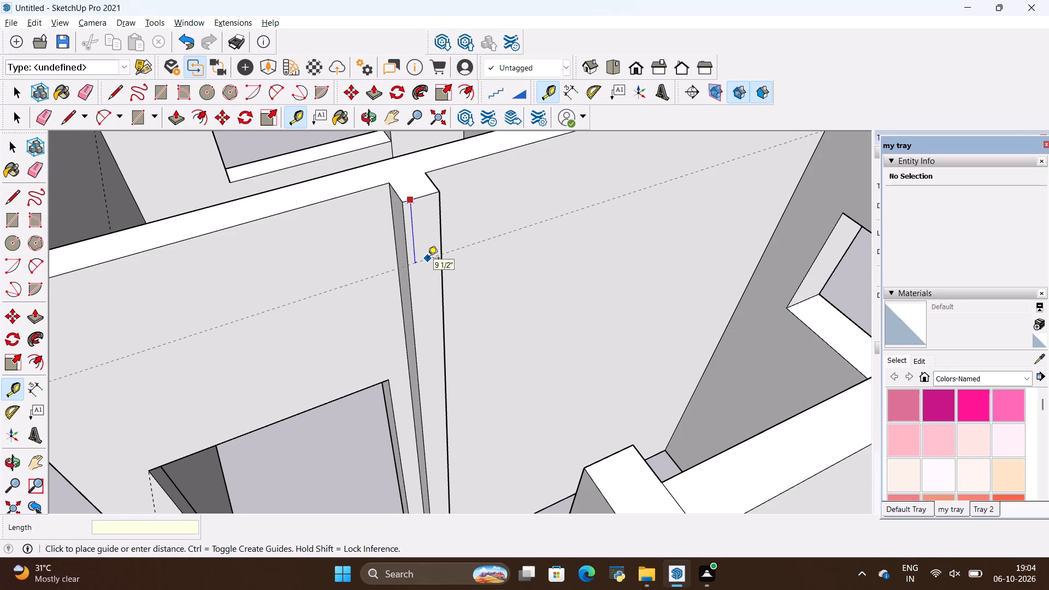
text(3')
key(Return)
Draw a line across the short wall end at the 3' guide and erase the piece extending past its edge.
key(l)
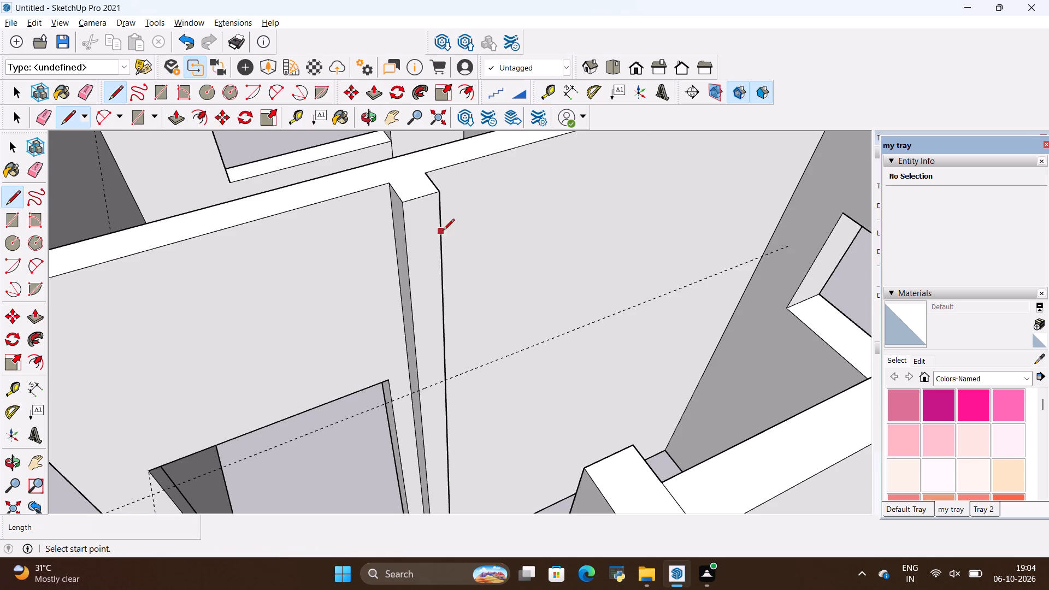
click(422, 388)
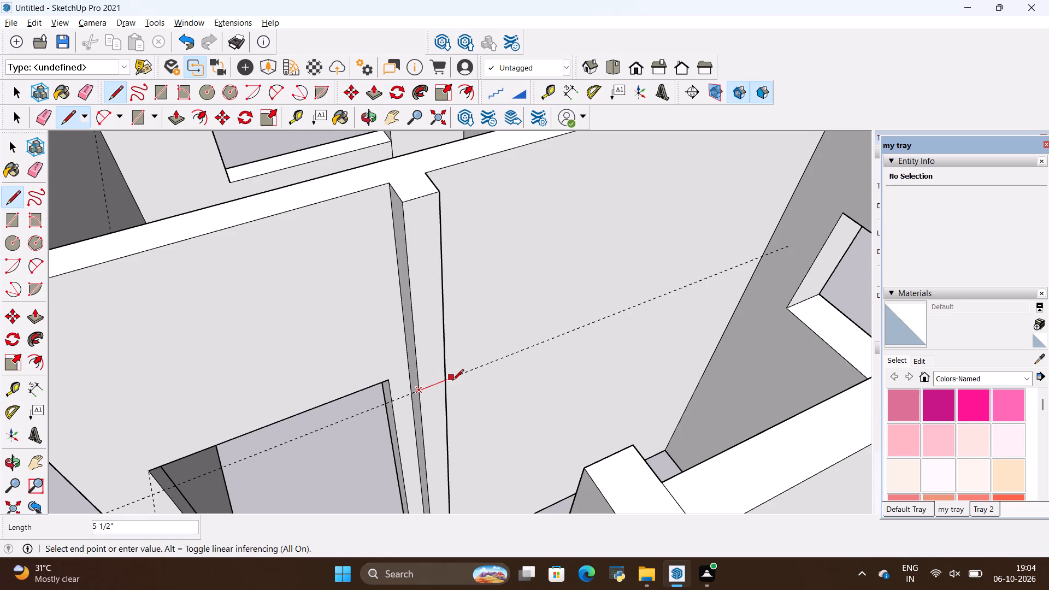
click(452, 381)
scroll(447, 394, up, 13)
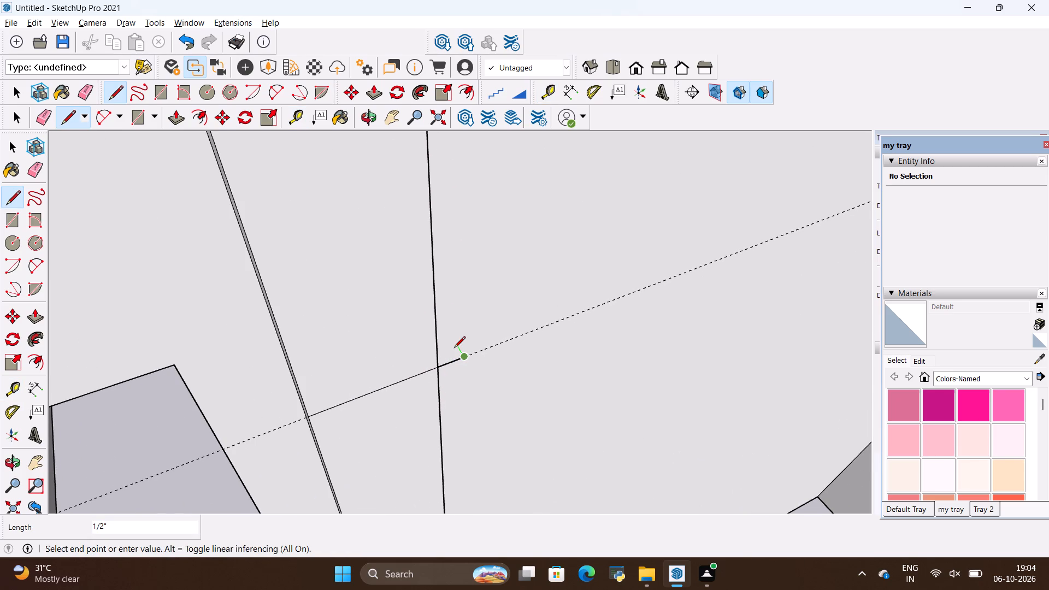
key(e)
drag(456, 345, 453, 373)
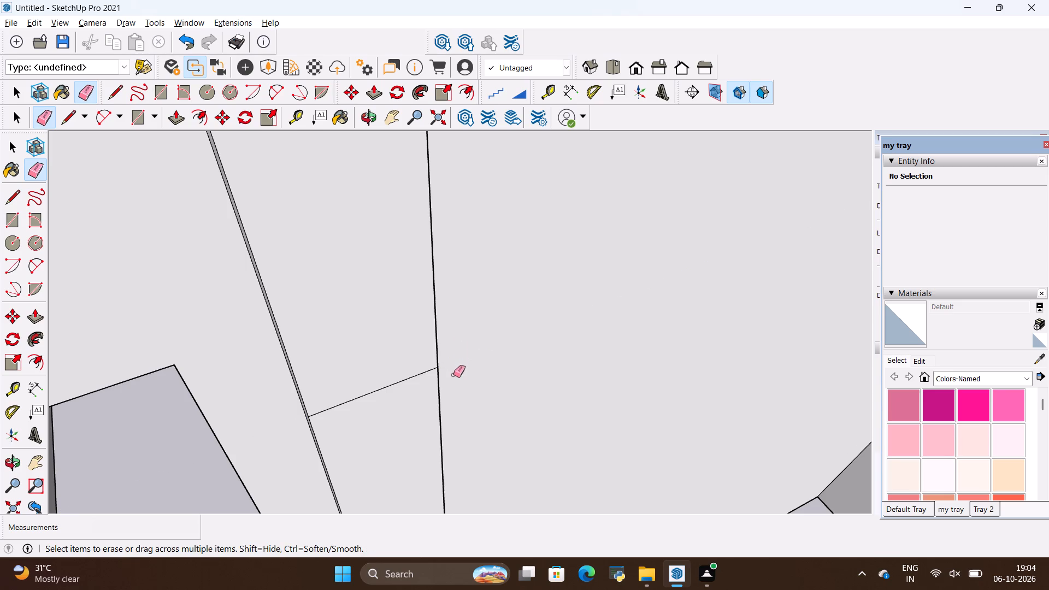
Pull the short wall end's face above the line out 3' across the bathroom doorway to the facing wall.
key(p)
click(370, 312)
scroll(387, 323, down, 8)
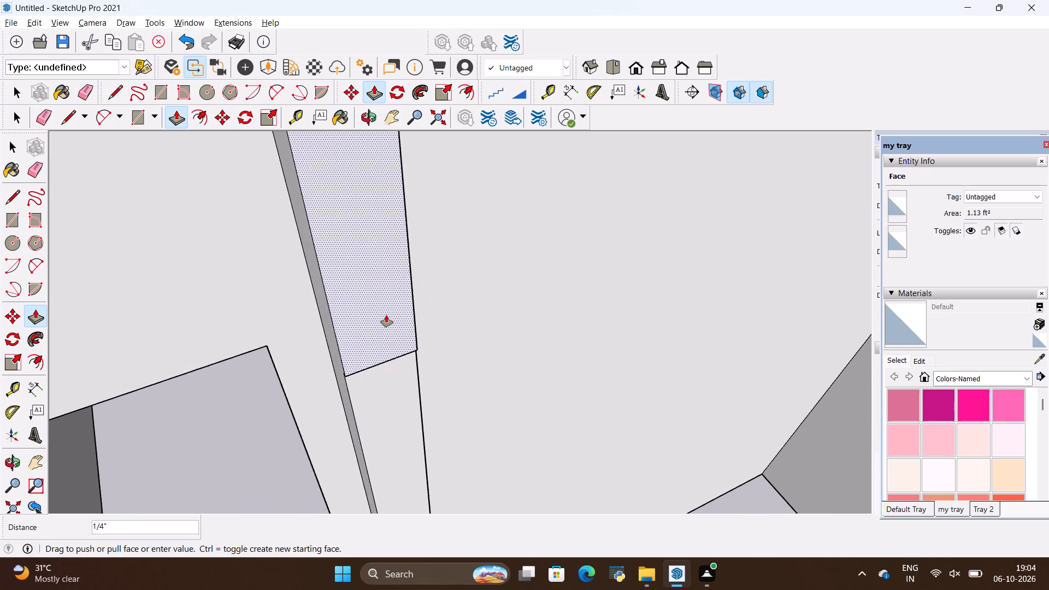
scroll(386, 315, down, 17)
click(449, 327)
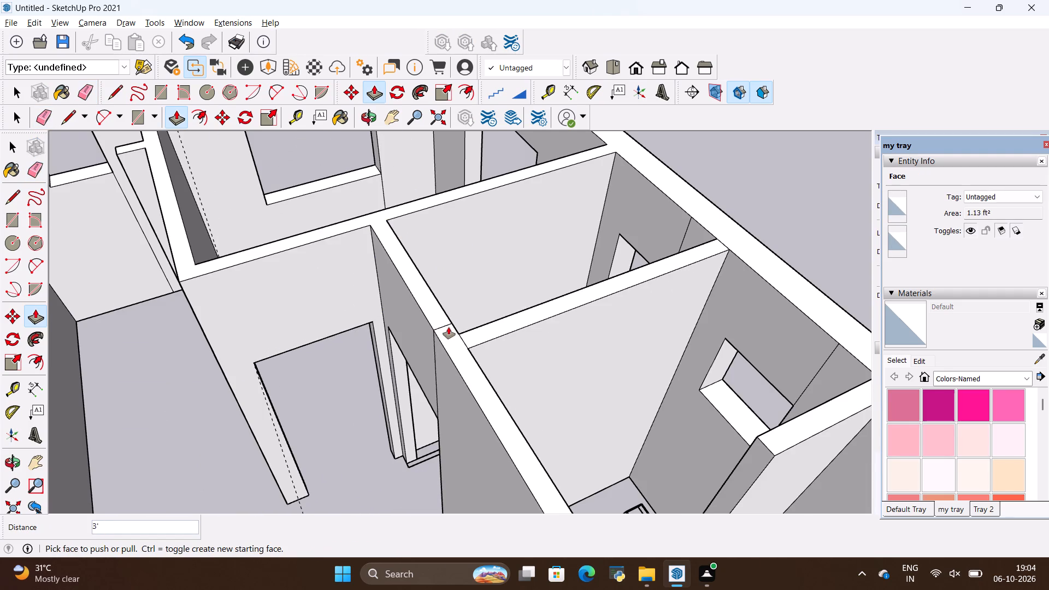
Erase the seam edges on the outer face and top of the wall section above the bathroom doorway.
middle_drag(427, 364, 575, 355)
scroll(567, 356, up, 4)
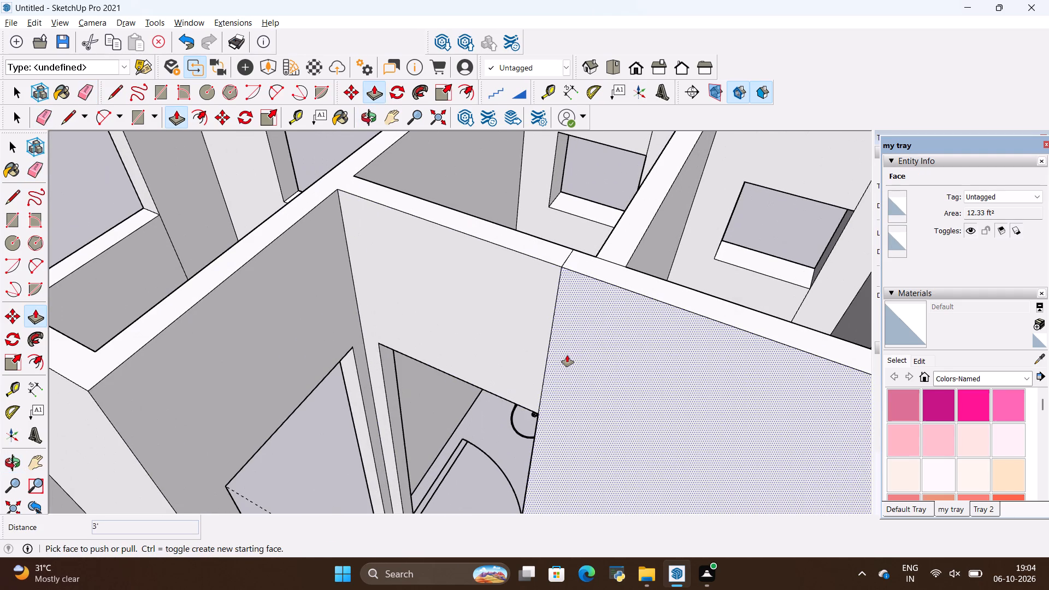
key(e)
drag(564, 351, 541, 344)
scroll(564, 271, up, 4)
drag(569, 263, 555, 257)
Erase the remaining seam edge on the bathroom-side face of the wall section above the doorway.
middle_drag(657, 250, 184, 385)
scroll(687, 347, down, 5)
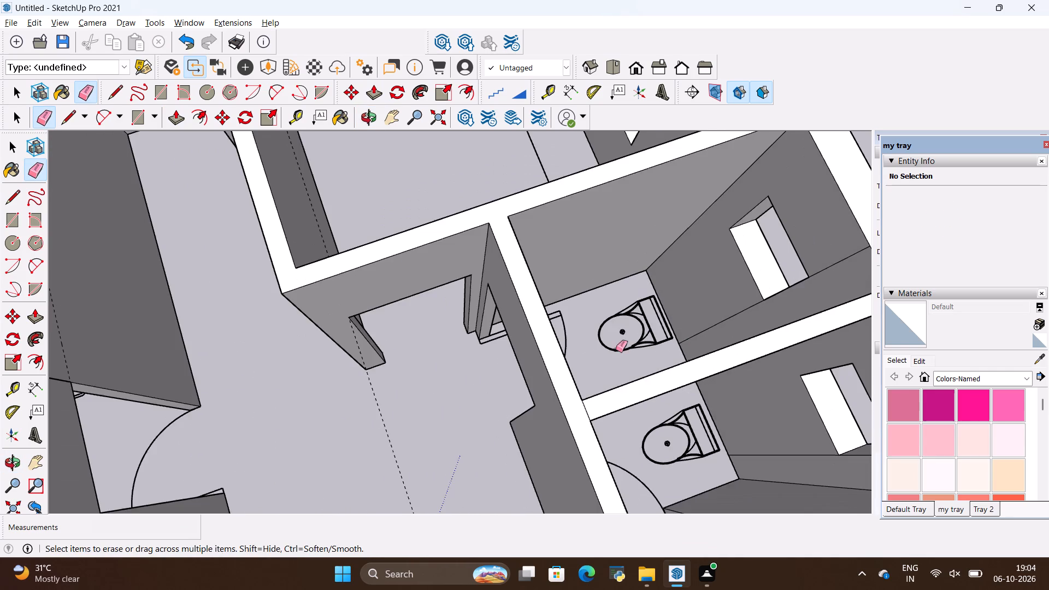
middle_drag(798, 369, 323, 311)
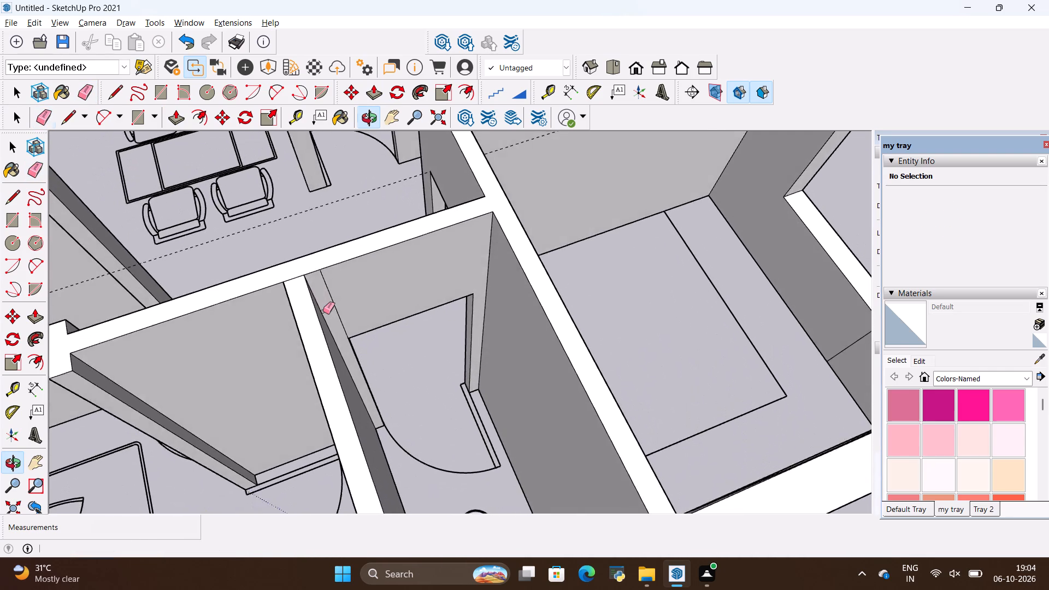
middle_drag(323, 311, 326, 312)
scroll(323, 310, up, 7)
drag(334, 279, 334, 286)
drag(360, 269, 339, 296)
Erase the dashed guide line running across the bedroom's partition wall.
scroll(339, 297, down, 18)
scroll(347, 291, down, 6)
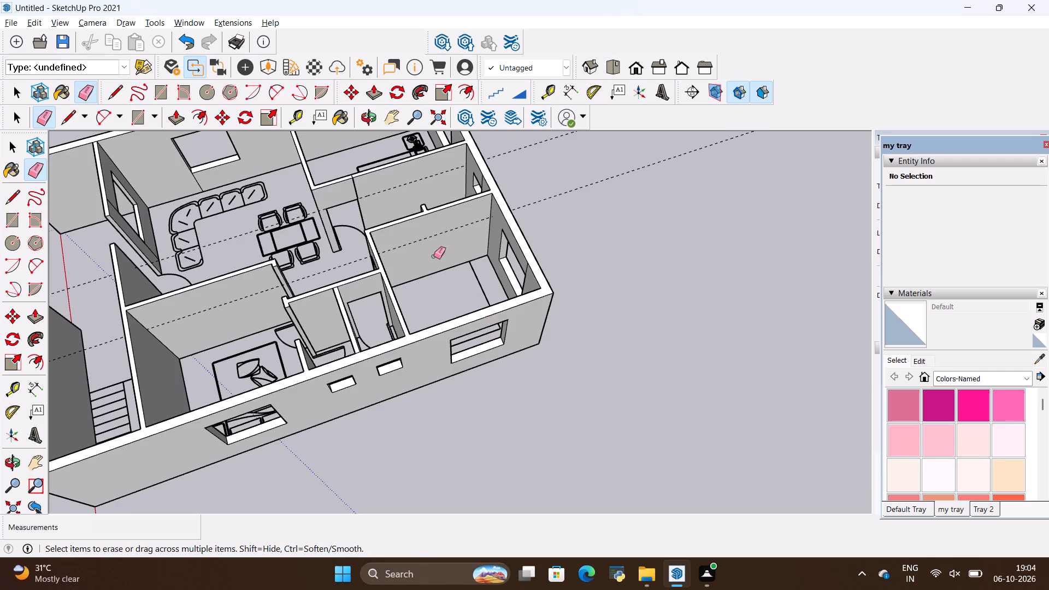
scroll(431, 249, up, 5)
drag(421, 228, 427, 236)
scroll(427, 243, down, 9)
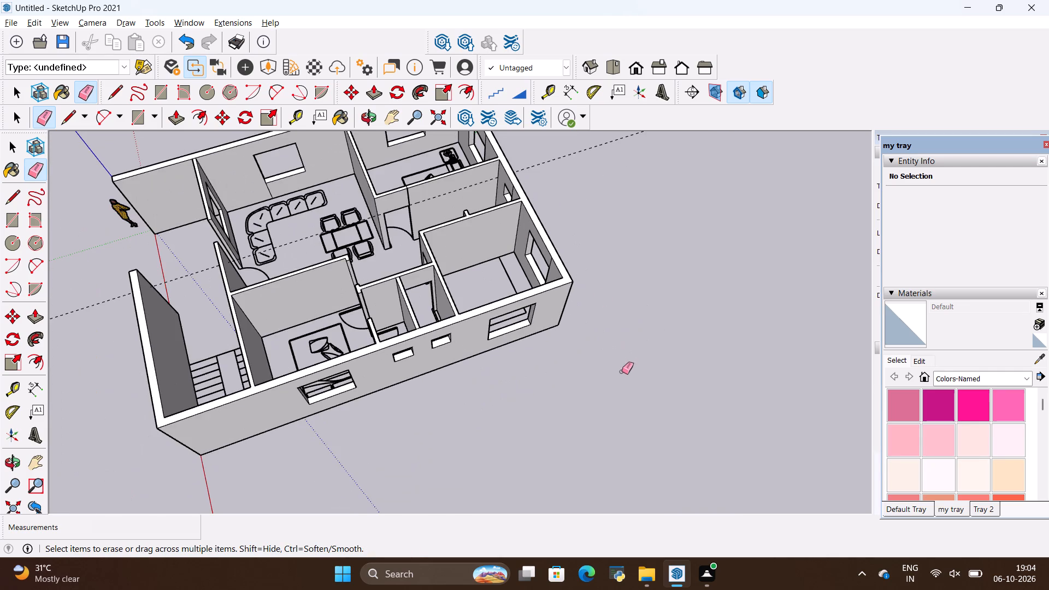
Erase the long dashed guide line running across the whole house.
middle_drag(622, 374, 602, 282)
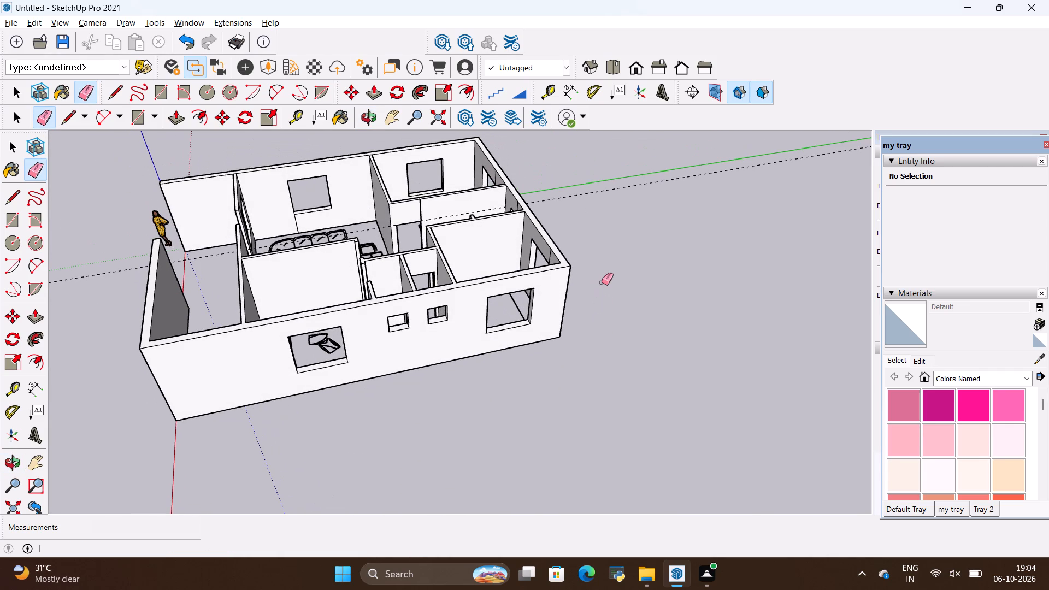
scroll(580, 296, down, 4)
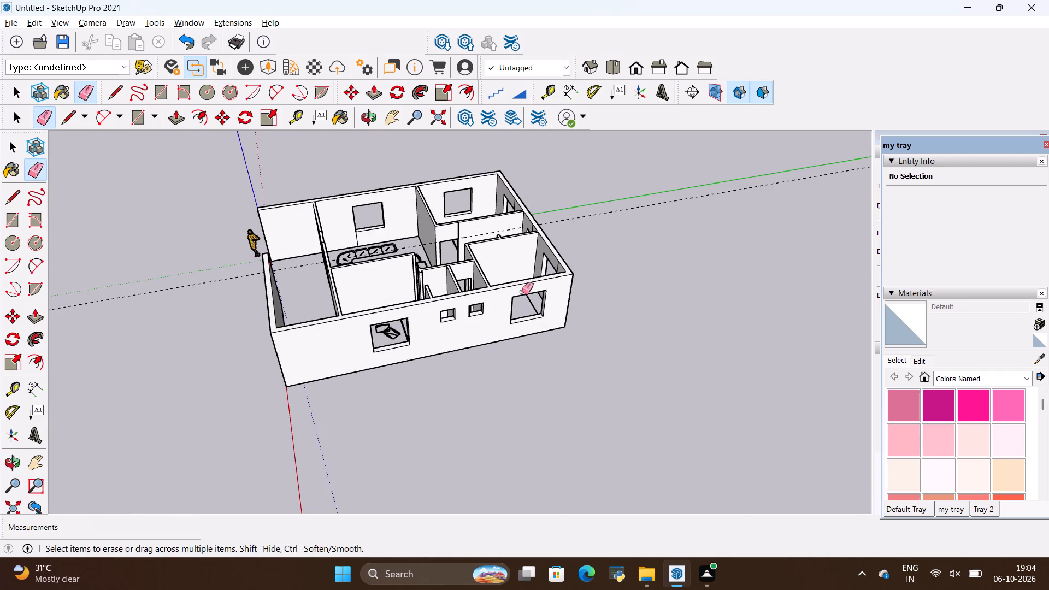
middle_drag(95, 313, 702, 337)
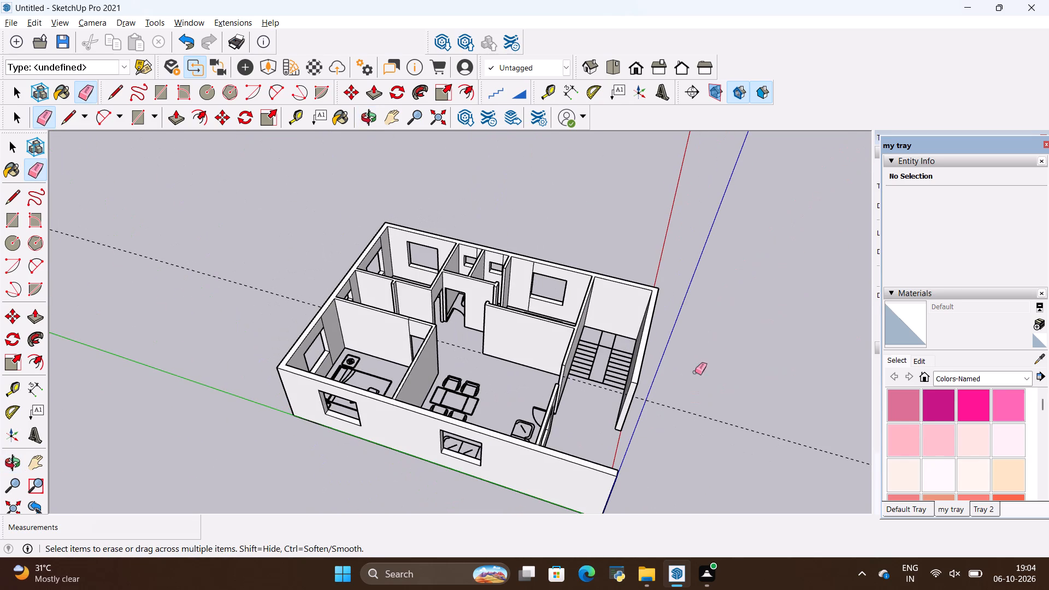
key(e)
drag(699, 403, 710, 429)
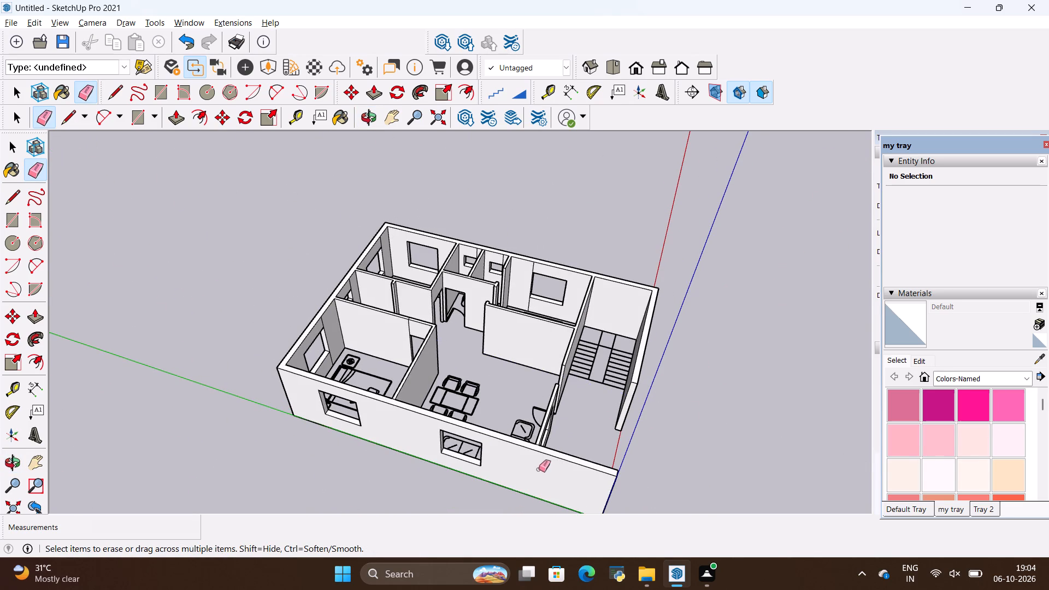
Erase the vertical seam edge above and beside the doorway on the corner room's partition wall.
middle_drag(539, 470, 651, 351)
scroll(361, 300, up, 2)
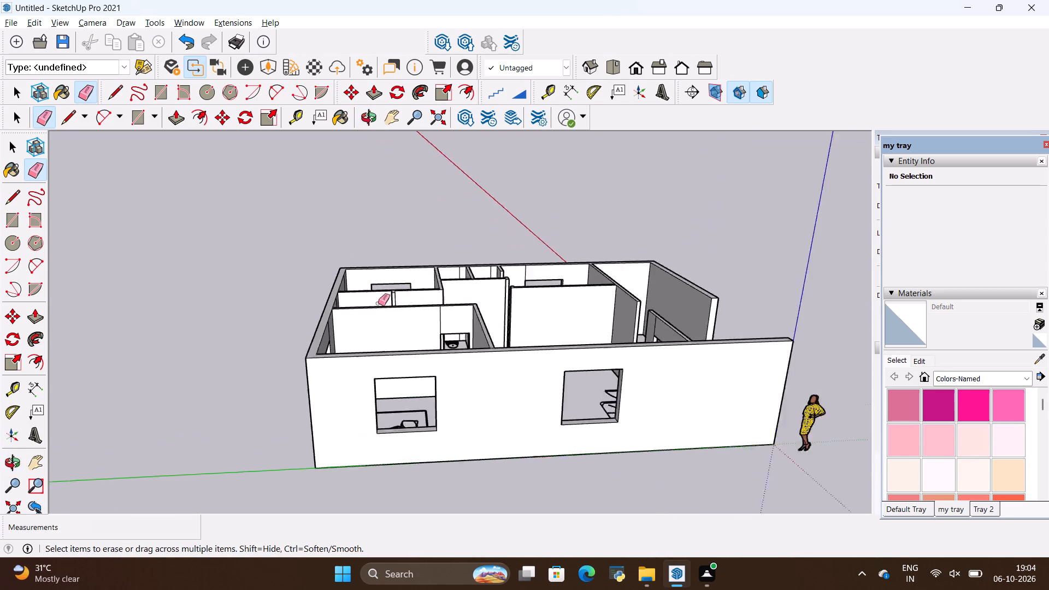
scroll(378, 303, up, 3)
scroll(495, 341, up, 4)
drag(449, 320, 429, 331)
drag(456, 309, 446, 318)
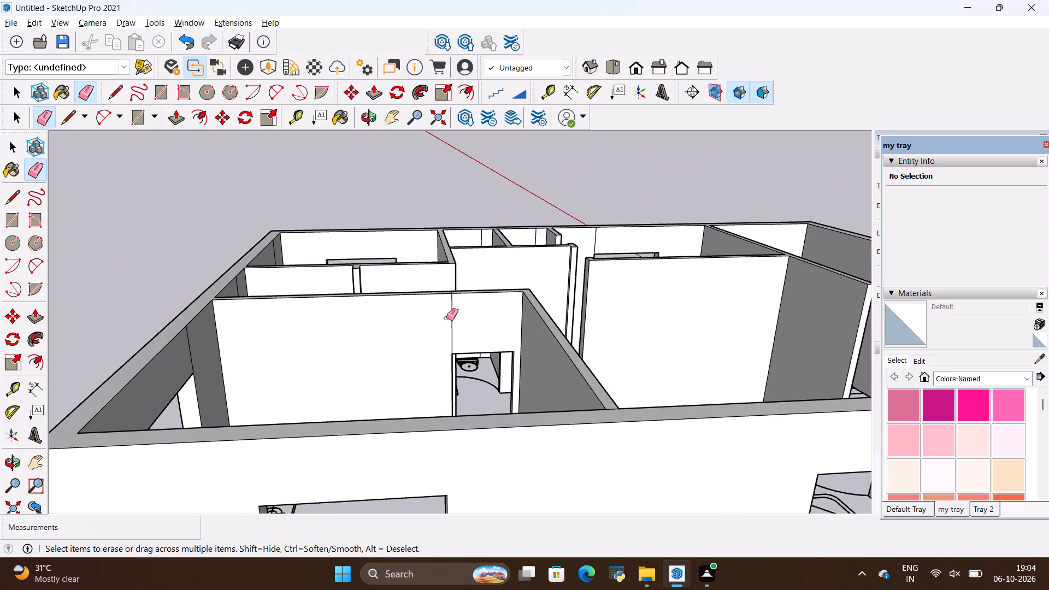
drag(446, 318, 445, 320)
scroll(353, 284, up, 3)
scroll(388, 299, down, 5)
scroll(583, 214, down, 1)
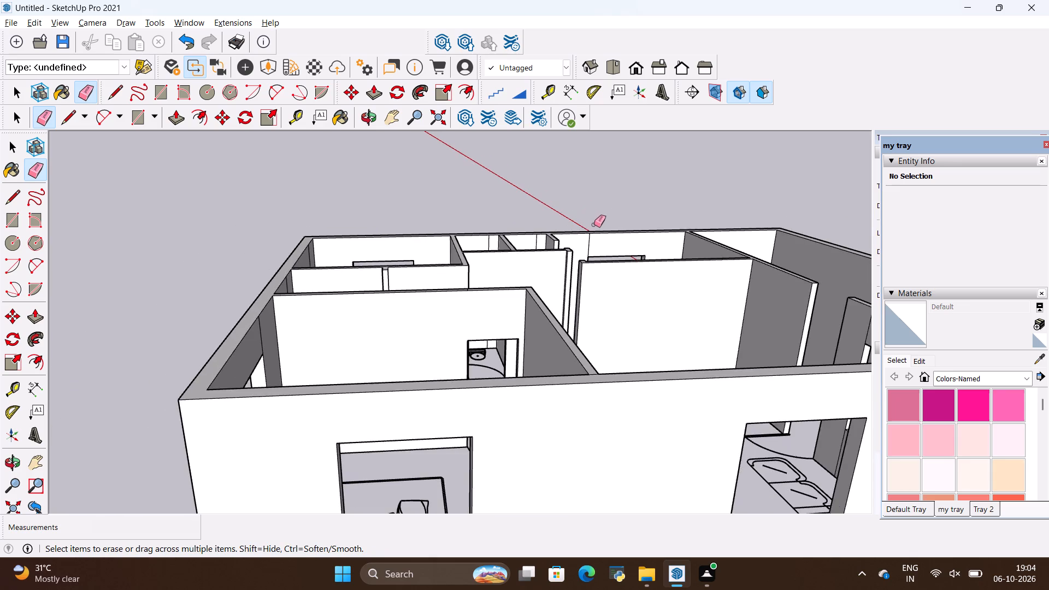
Erase the vertical seam edges above the windows on the inner faces of the bedroom's and two bathrooms' outer wall.
scroll(594, 225, up, 8)
drag(596, 250, 579, 259)
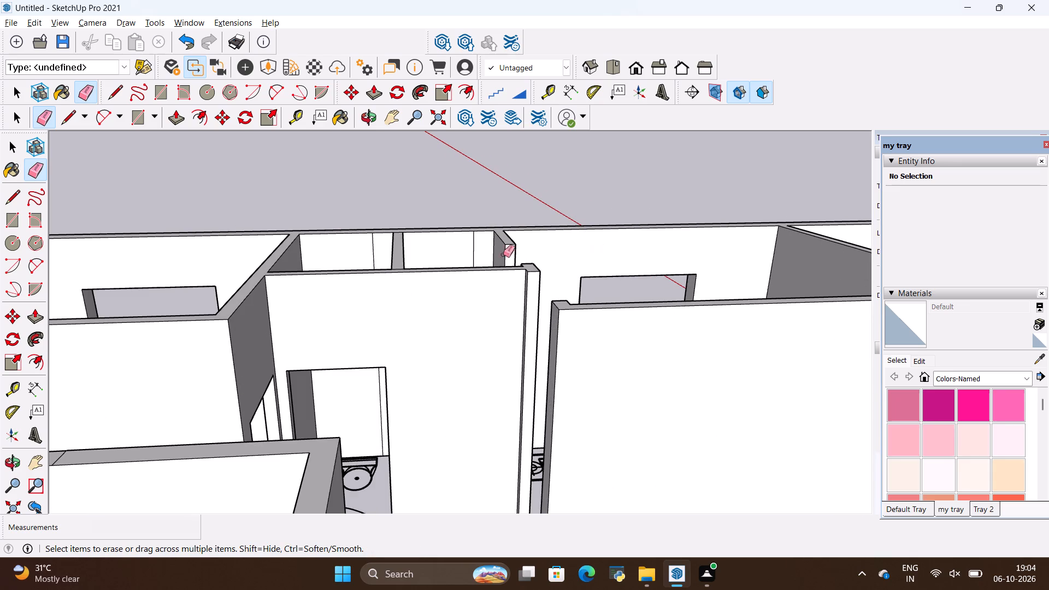
scroll(423, 253, up, 4)
drag(508, 237, 493, 245)
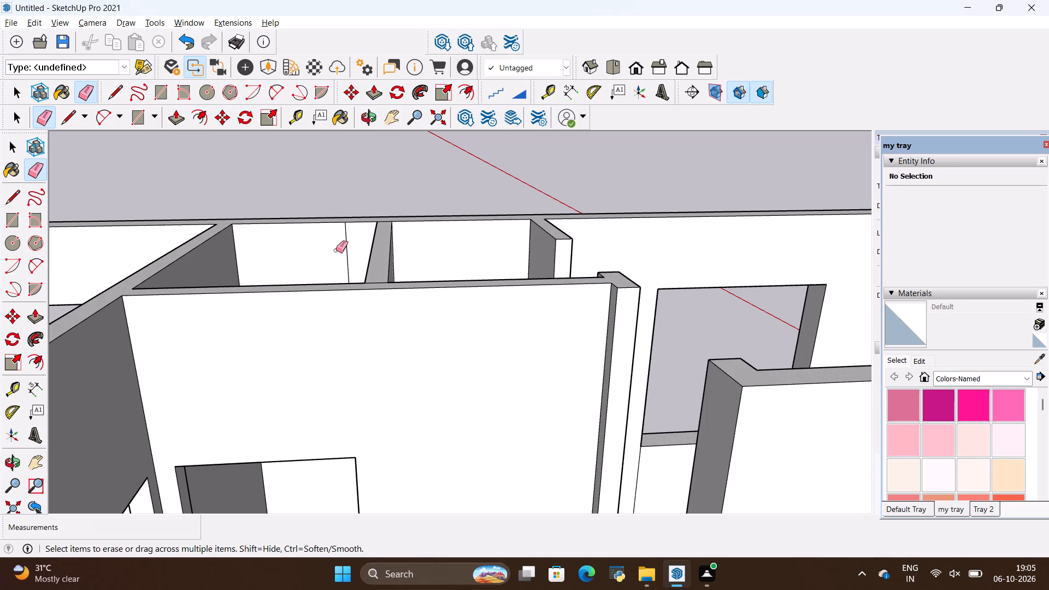
drag(363, 240, 339, 250)
scroll(338, 250, down, 5)
Erase the vertical seam edges below the two bathroom windows and the adjoining bedroom's window.
middle_drag(337, 250, 366, 376)
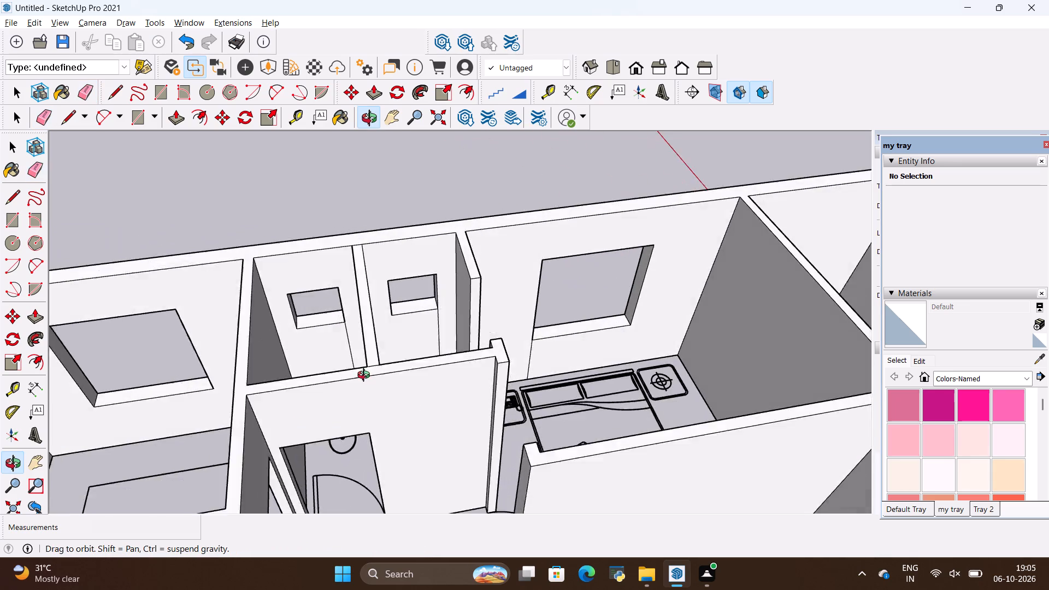
middle_drag(366, 376, 424, 404)
scroll(436, 346, up, 4)
drag(441, 339, 431, 353)
drag(304, 387, 300, 397)
scroll(316, 355, down, 5)
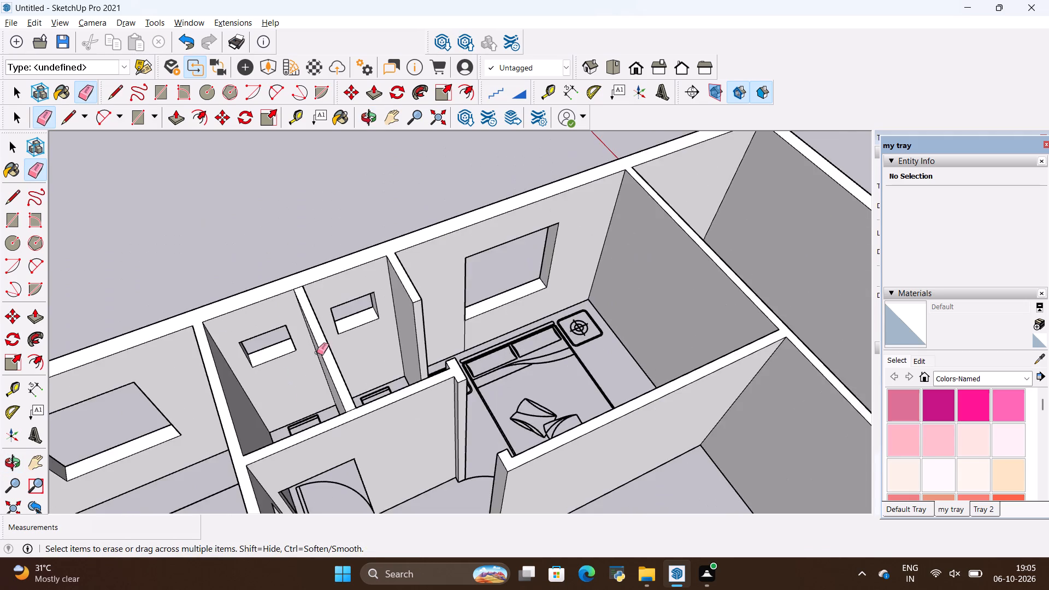
scroll(317, 352, down, 6)
scroll(427, 340, up, 3)
drag(428, 338, 420, 338)
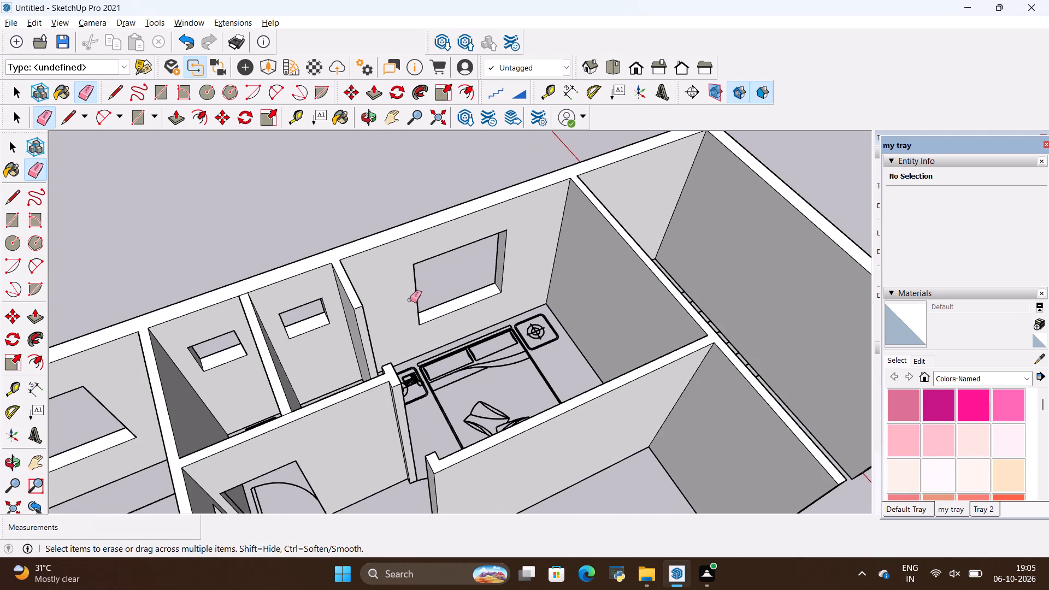
key(space)
click(299, 232)
scroll(300, 251, down, 5)
scroll(277, 382, down, 1)
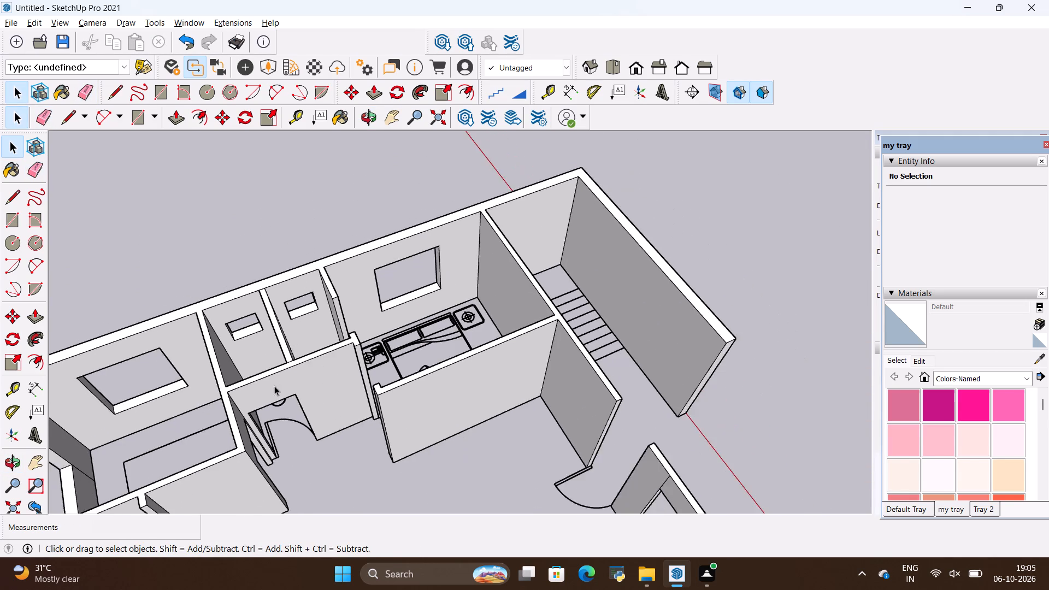
Place a guide 3' below the top of the corner wall end beside the bedroom's attached bathroom doorway.
middle_drag(278, 394, 720, 282)
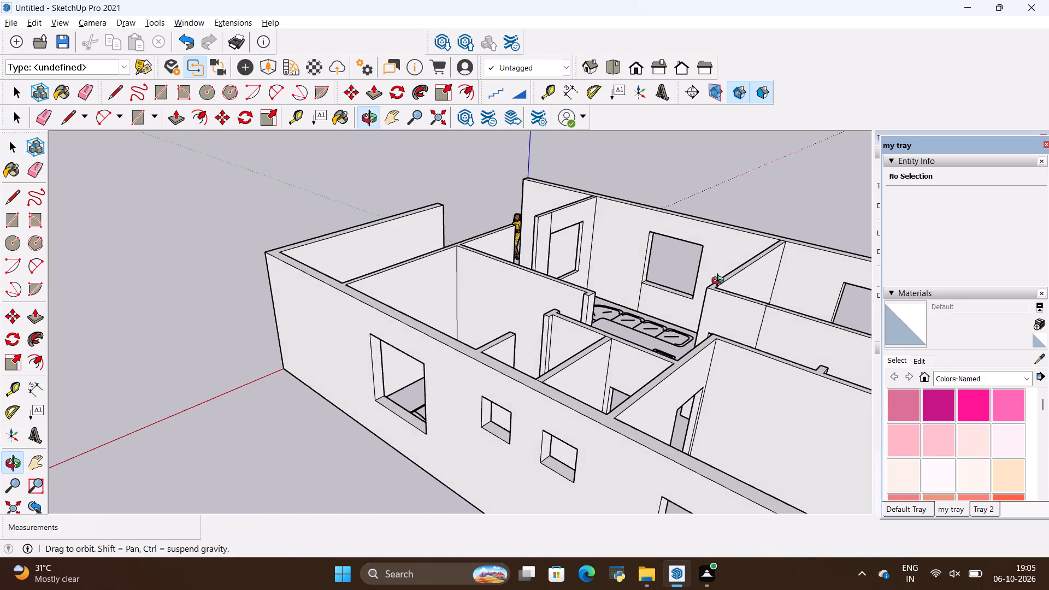
middle_drag(720, 282, 700, 309)
scroll(488, 338, up, 4)
scroll(551, 336, up, 6)
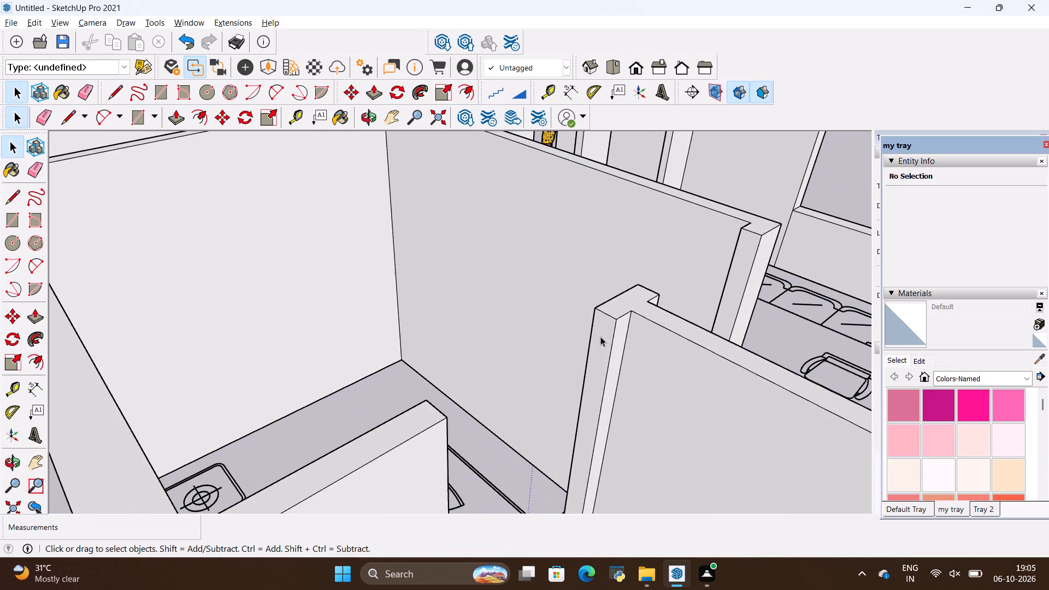
key(t)
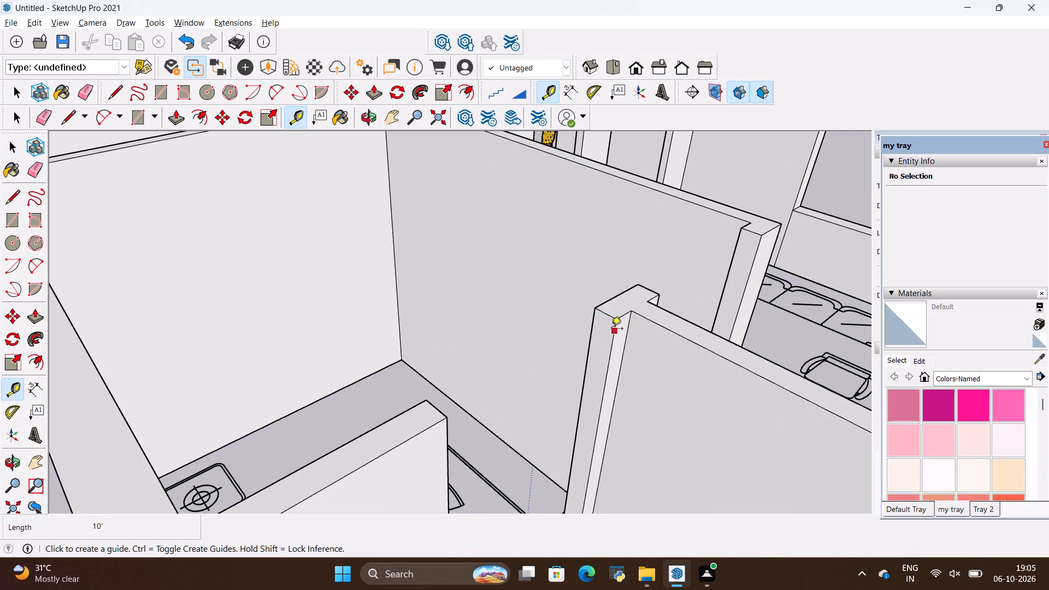
scroll(610, 329, up, 8)
click(615, 301)
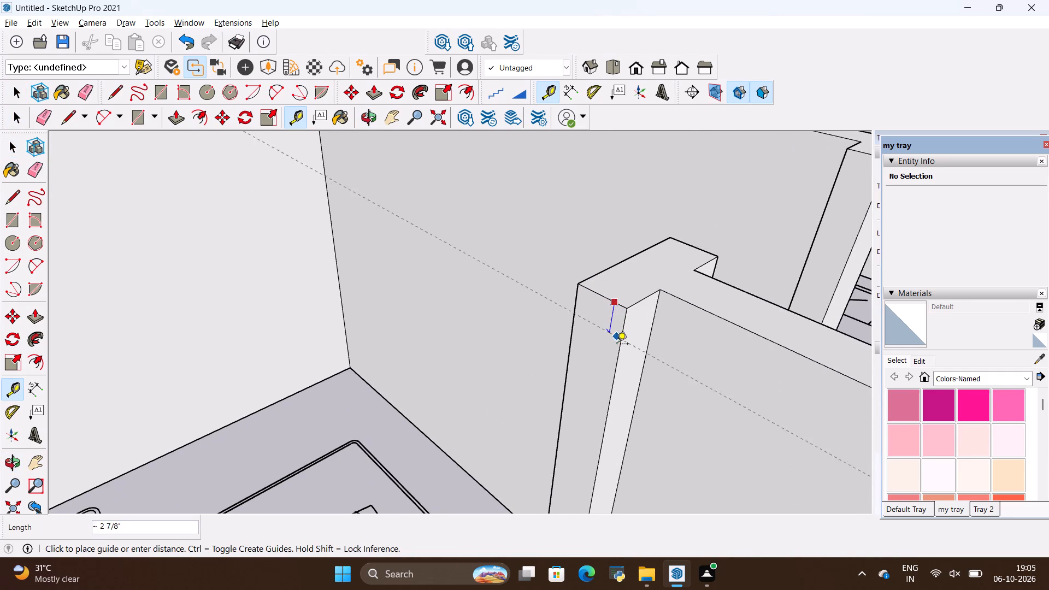
key(BackSpace)
text(3')
key(Return)
Place a guide 3' below the top of the wall end on the far side of the bedroom's entrance doorway.
scroll(599, 337, down, 9)
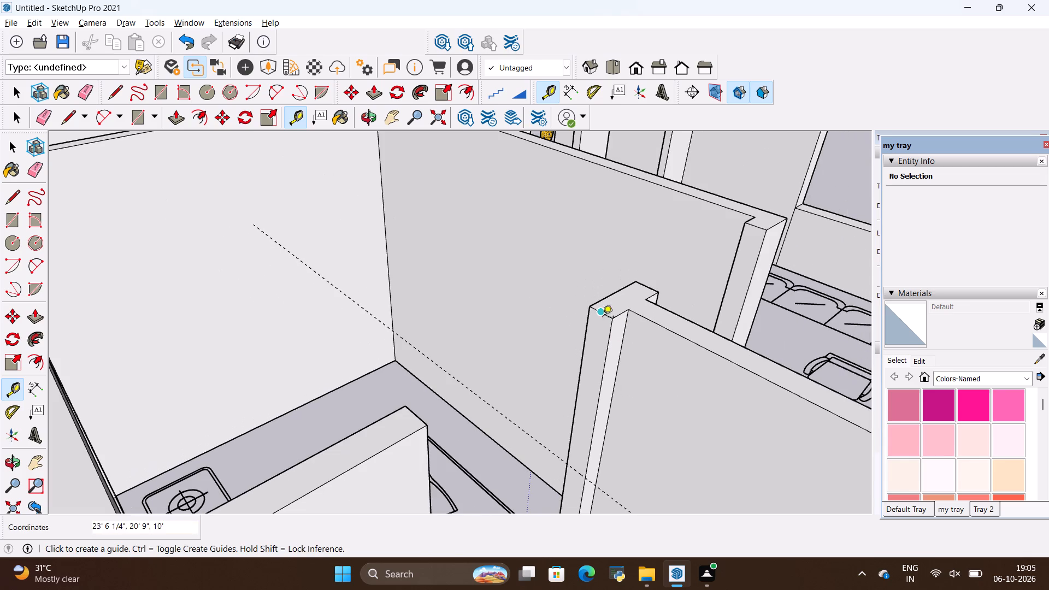
scroll(759, 235, up, 7)
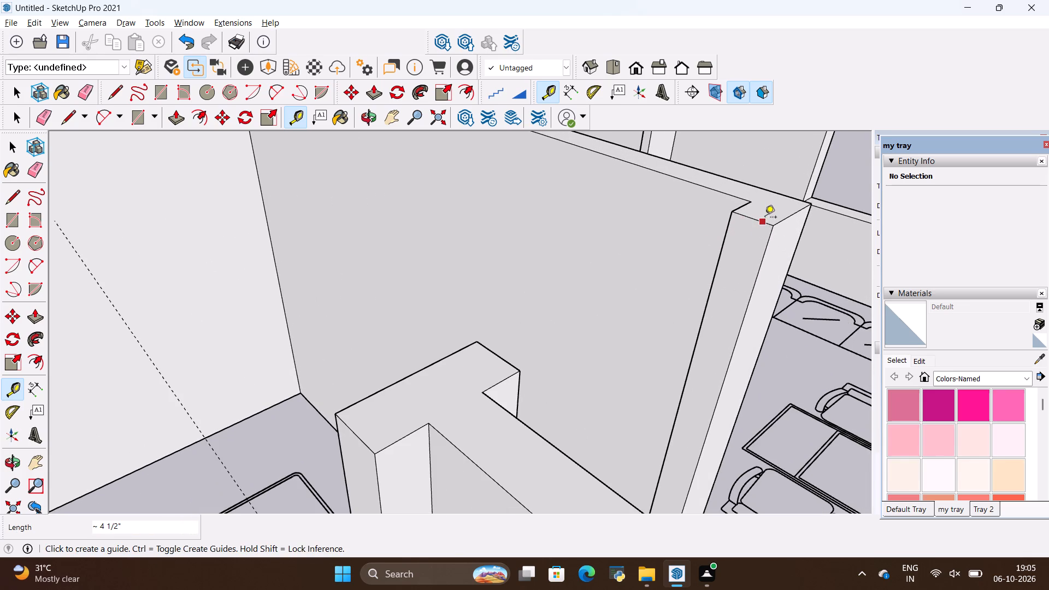
click(765, 219)
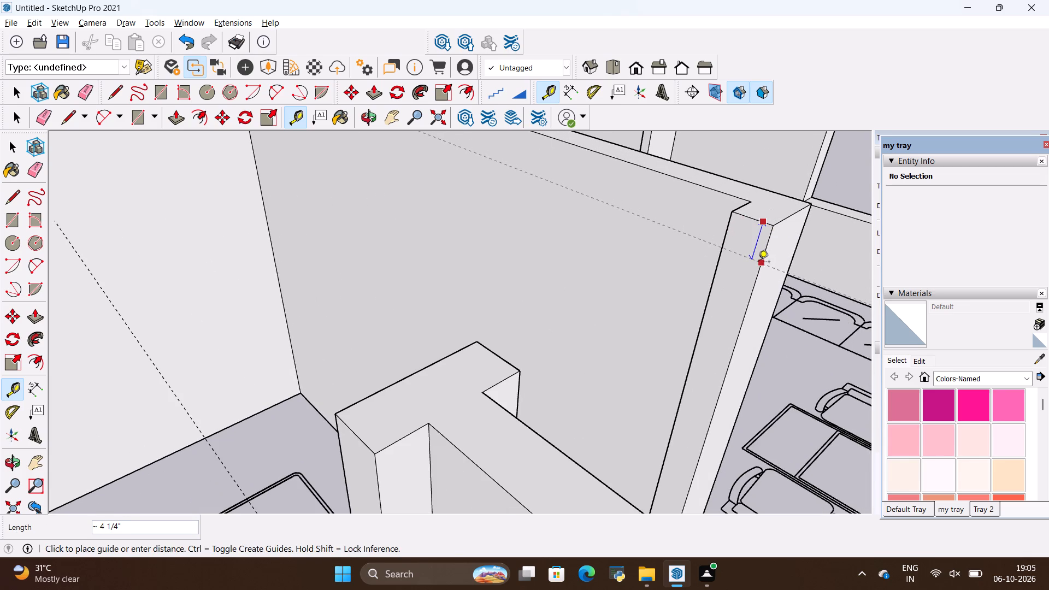
key(BackSpace)
text(3')
key(Return)
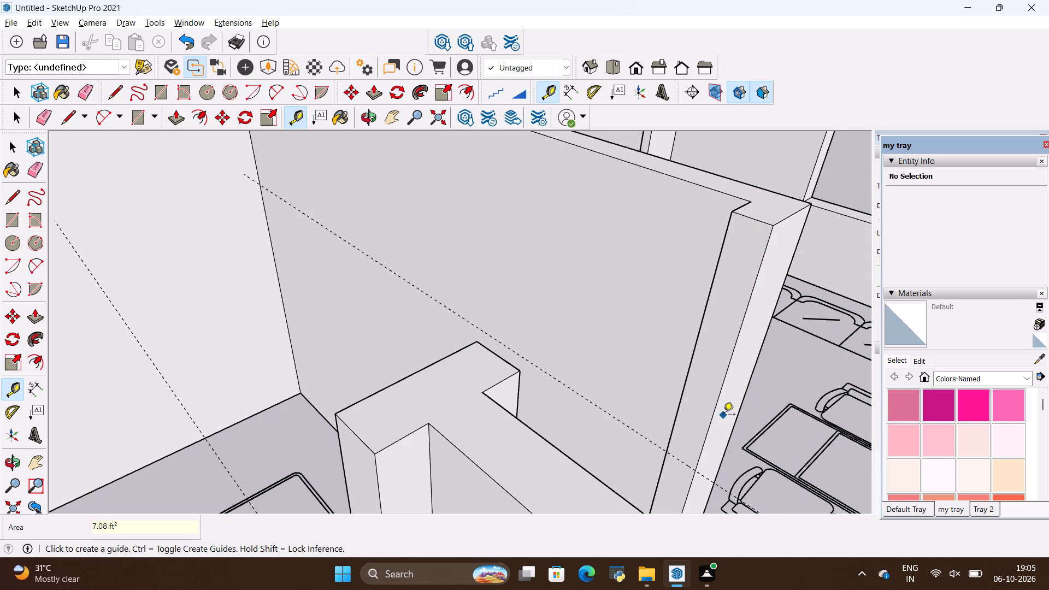
Draw a line along each guide across the two wall ends at the bedroom entrance and attached bathroom doorways.
key(l)
click(696, 469)
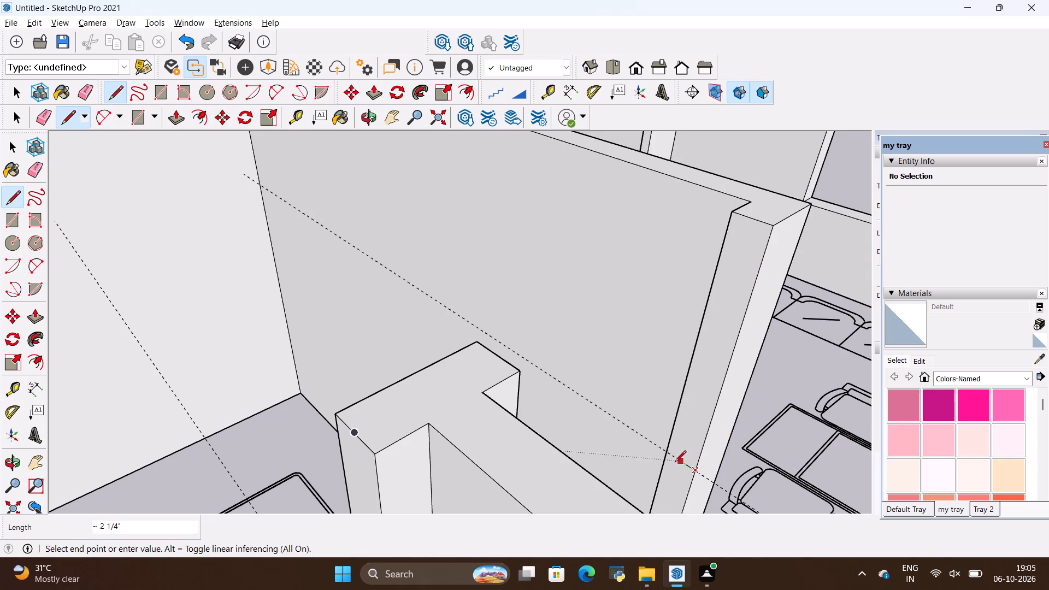
click(663, 451)
scroll(673, 377, down, 6)
scroll(730, 311, down, 6)
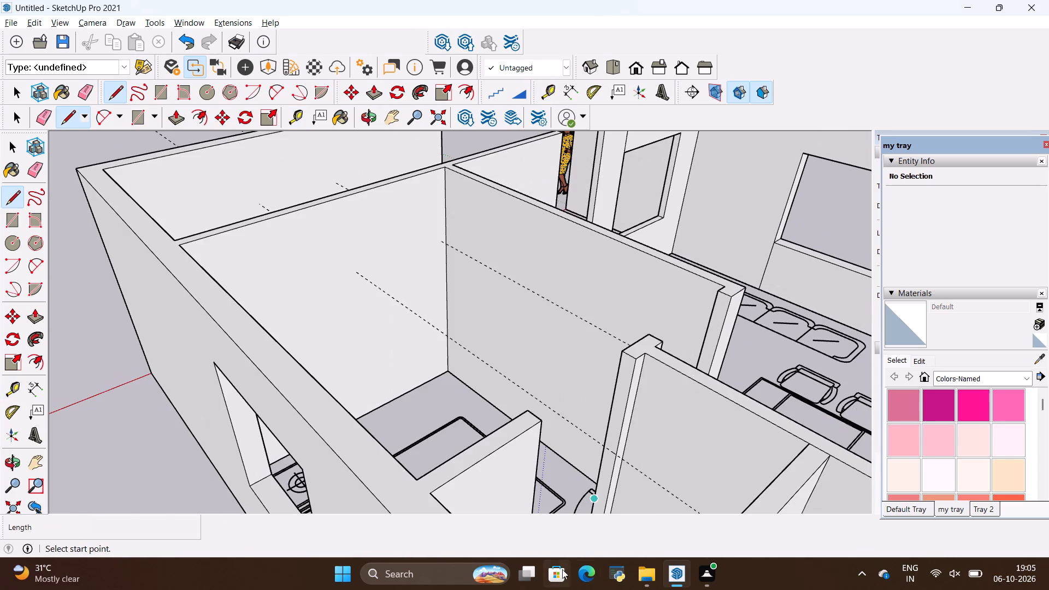
scroll(598, 482, up, 7)
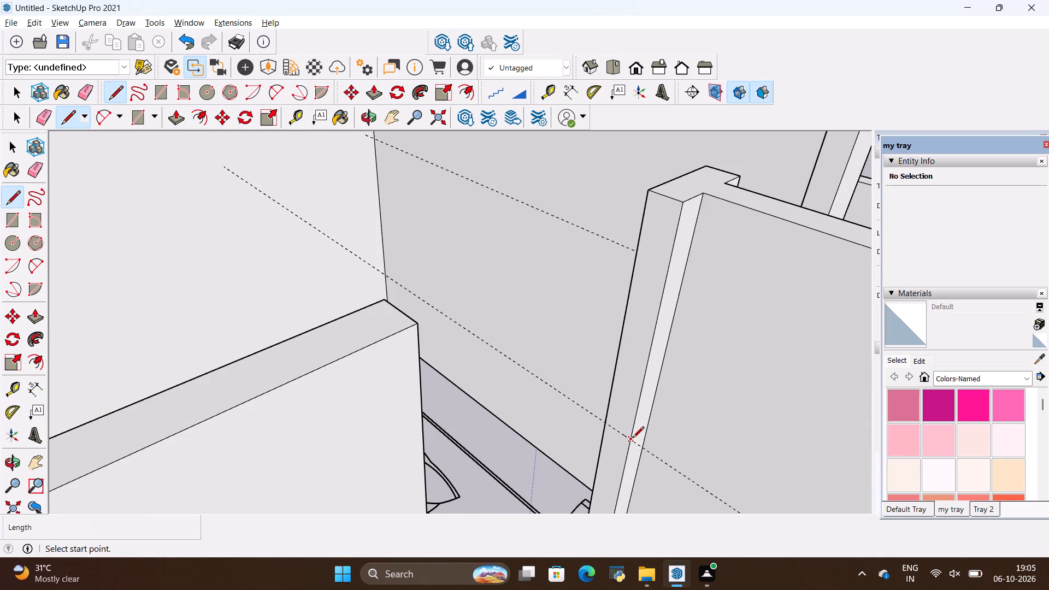
click(633, 439)
click(602, 426)
Pull both wall ends' faces above the lines out 3' to close the walls above the bathroom and bedroom entrance doorways.
key(p)
click(626, 385)
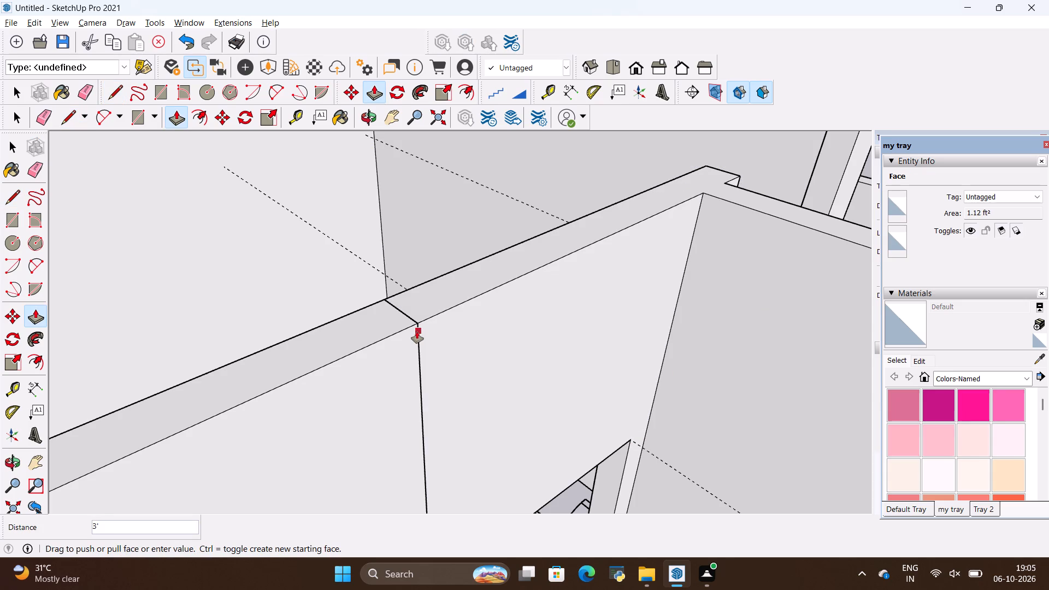
click(417, 331)
scroll(327, 380, down, 5)
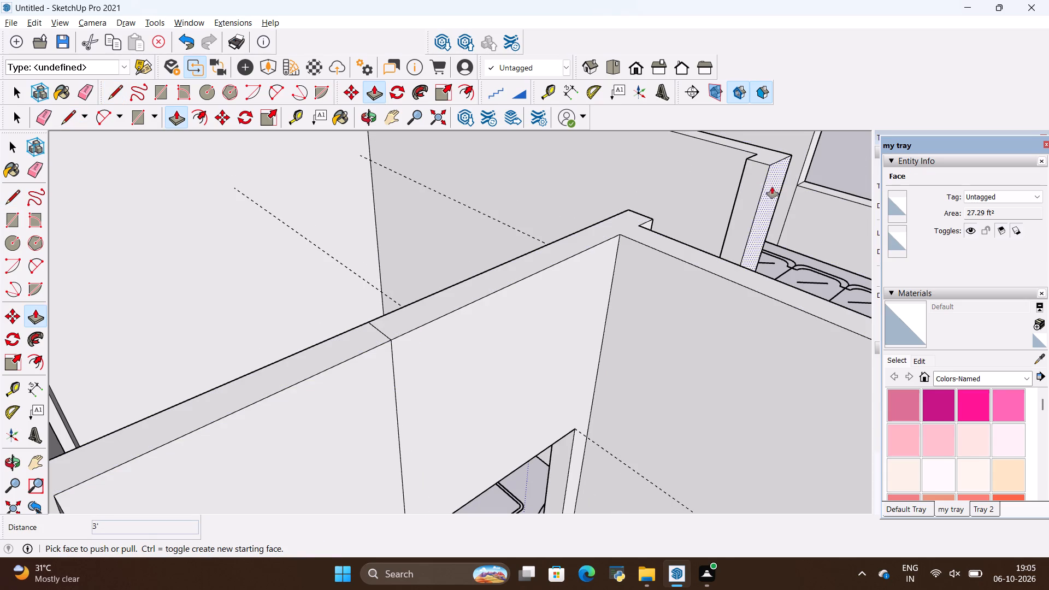
click(756, 186)
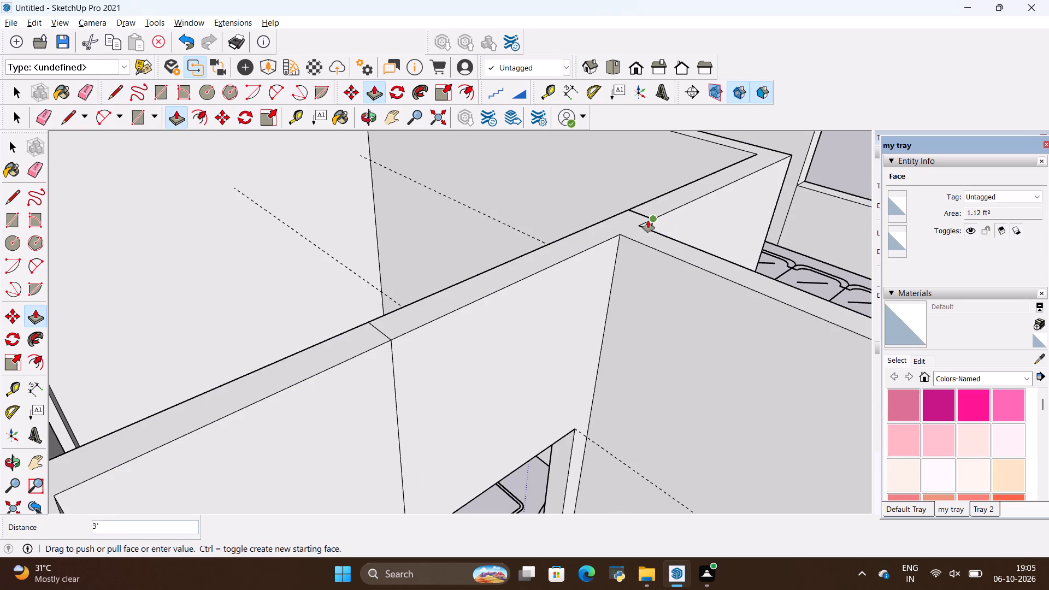
click(648, 221)
Erase the two dashed guide lines crossing the bedroom.
scroll(551, 296, down, 4)
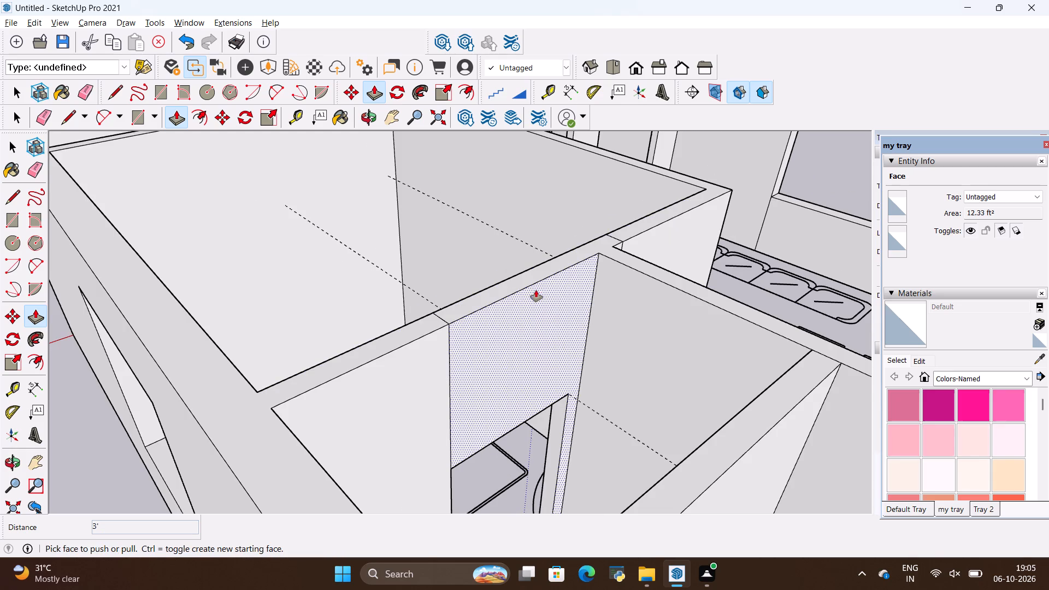
scroll(442, 302, down, 4)
middle_drag(398, 320, 616, 341)
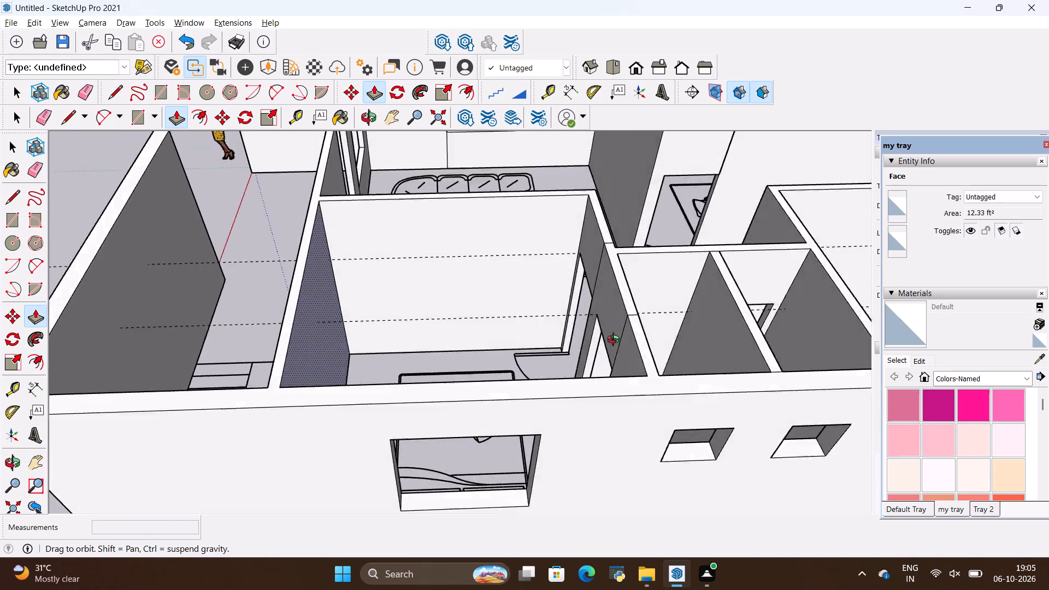
middle_drag(616, 341, 597, 334)
key(e)
drag(539, 292, 546, 316)
drag(541, 239, 545, 259)
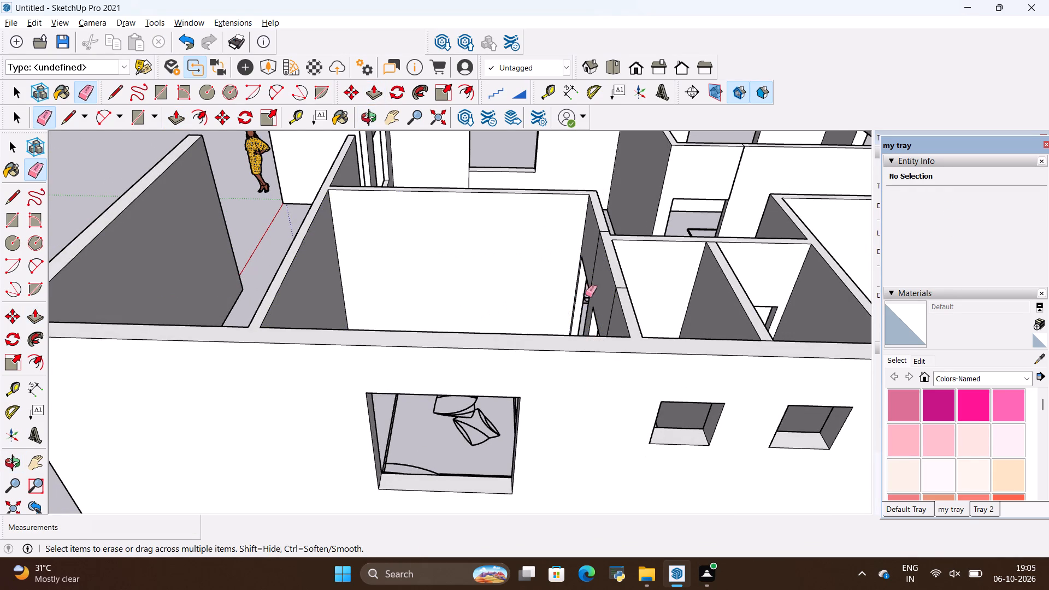
Erase the seam edges across the top of the bedroom wall above the two doorways.
scroll(606, 293, up, 11)
click(626, 281)
drag(626, 280, 630, 290)
middle_drag(629, 296, 623, 397)
scroll(622, 393, down, 6)
scroll(610, 210, up, 5)
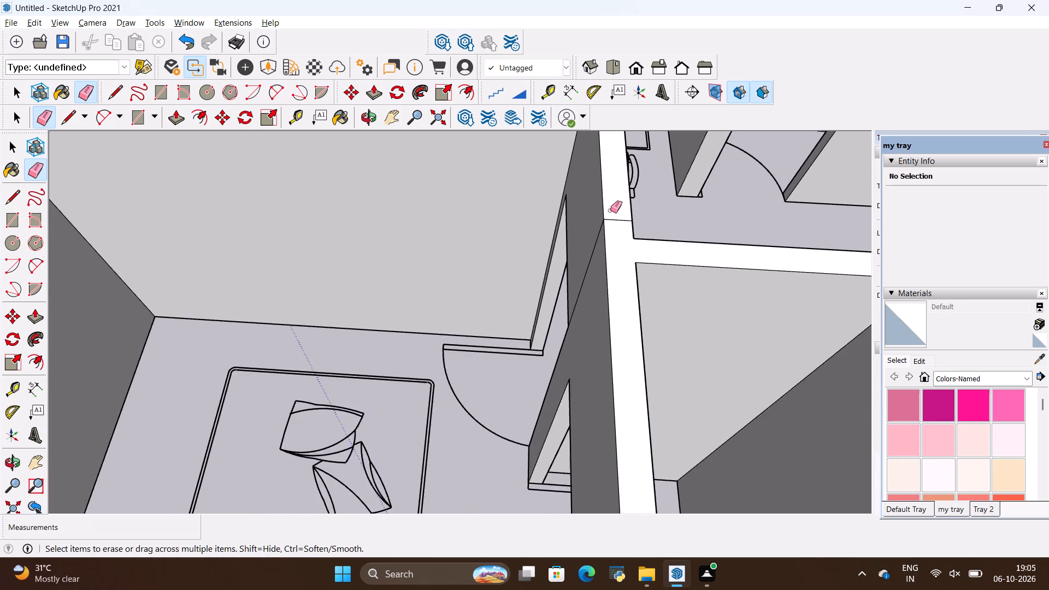
scroll(610, 210, up, 3)
drag(611, 211, 617, 254)
scroll(515, 292, down, 9)
Erase the vertical seam edges above the doorways on the bedroom-side face of that wall.
middle_drag(442, 373, 506, 463)
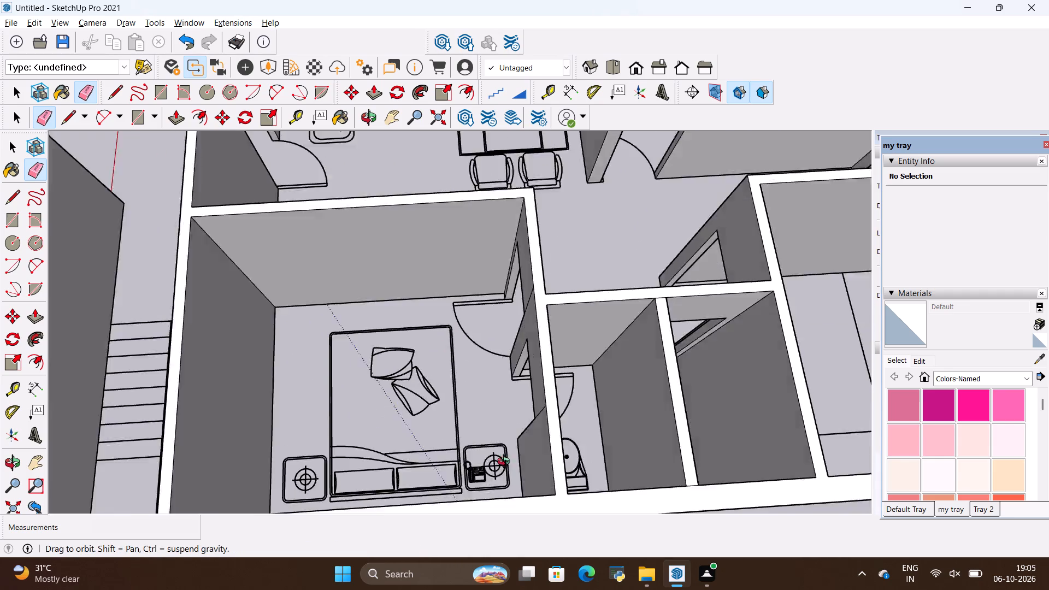
middle_drag(506, 463, 744, 200)
drag(581, 213, 597, 215)
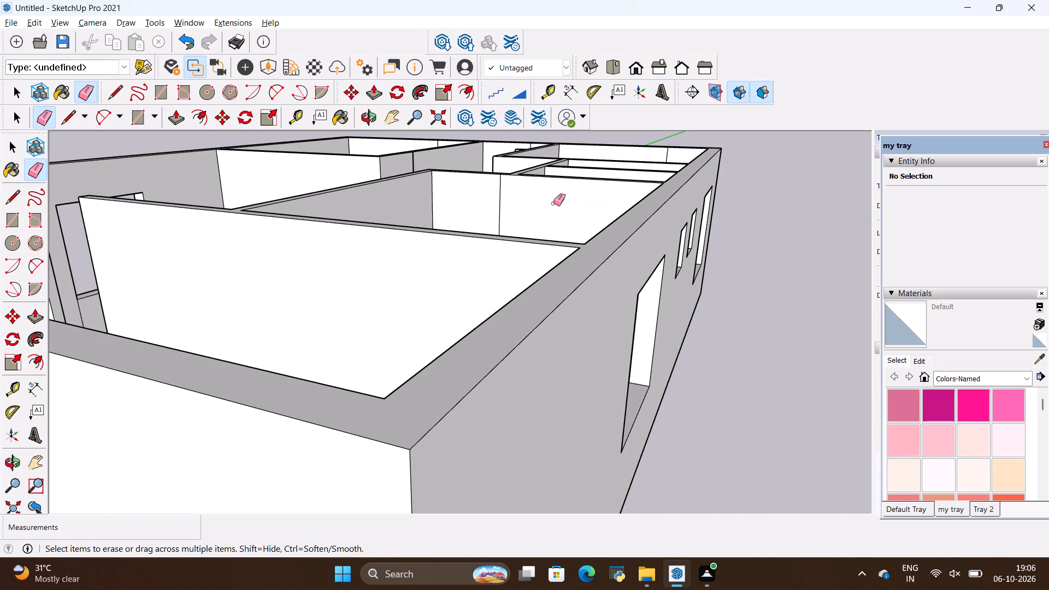
drag(484, 199, 505, 205)
Erase the vertical seam edge above the window on the inner face of the far corner room's end wall.
scroll(497, 225, down, 4)
scroll(585, 173, up, 8)
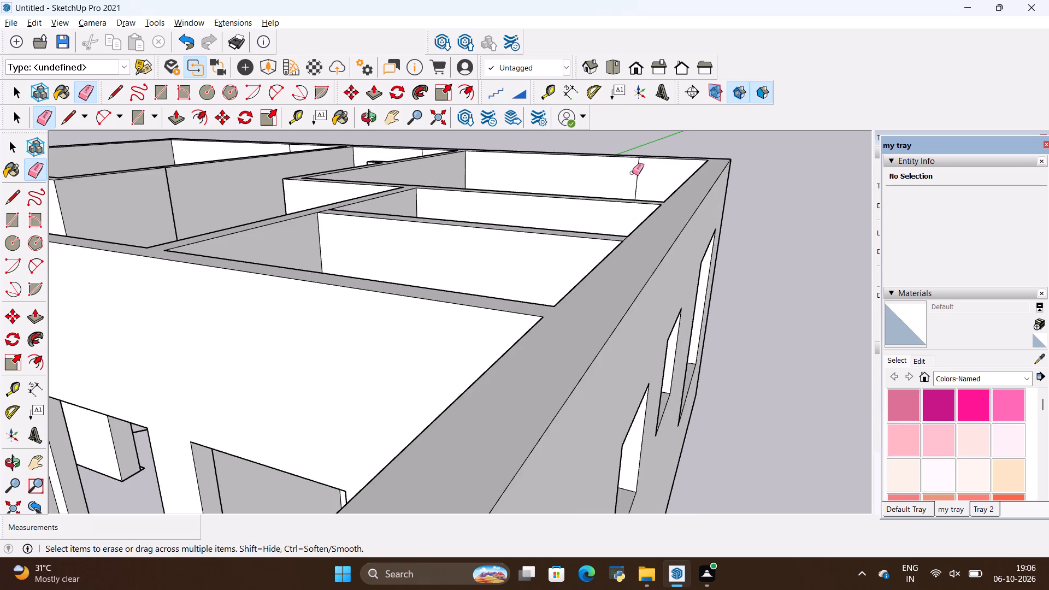
scroll(630, 176, up, 7)
drag(635, 182, 659, 194)
scroll(651, 225, down, 10)
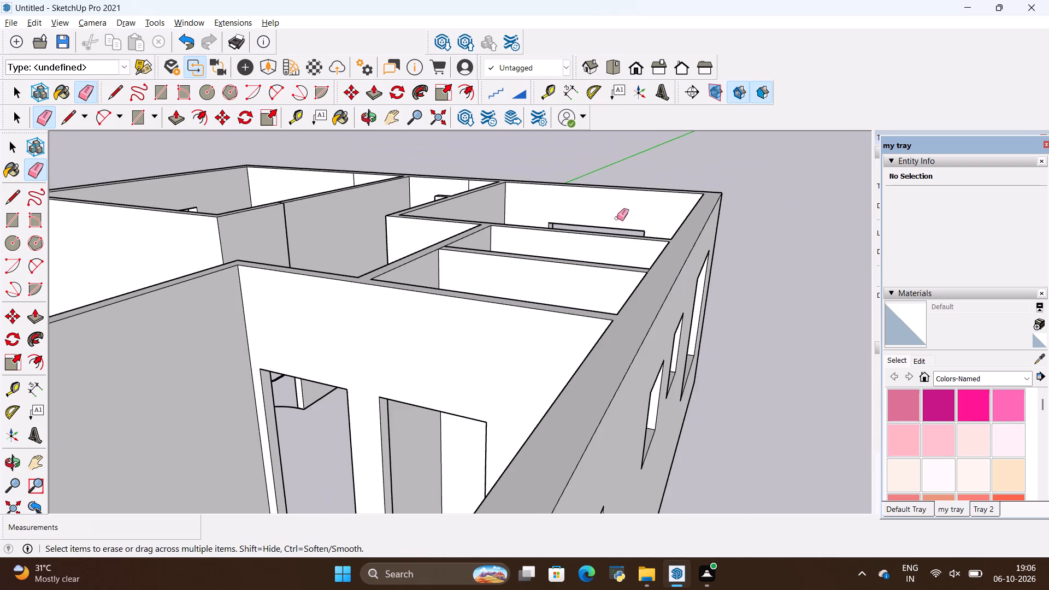
Erase the vertical seam edges above and below the windows in the small middle room and the furnished bedroom beside it.
middle_drag(603, 217, 665, 295)
middle_drag(349, 249, 502, 254)
scroll(353, 191, up, 5)
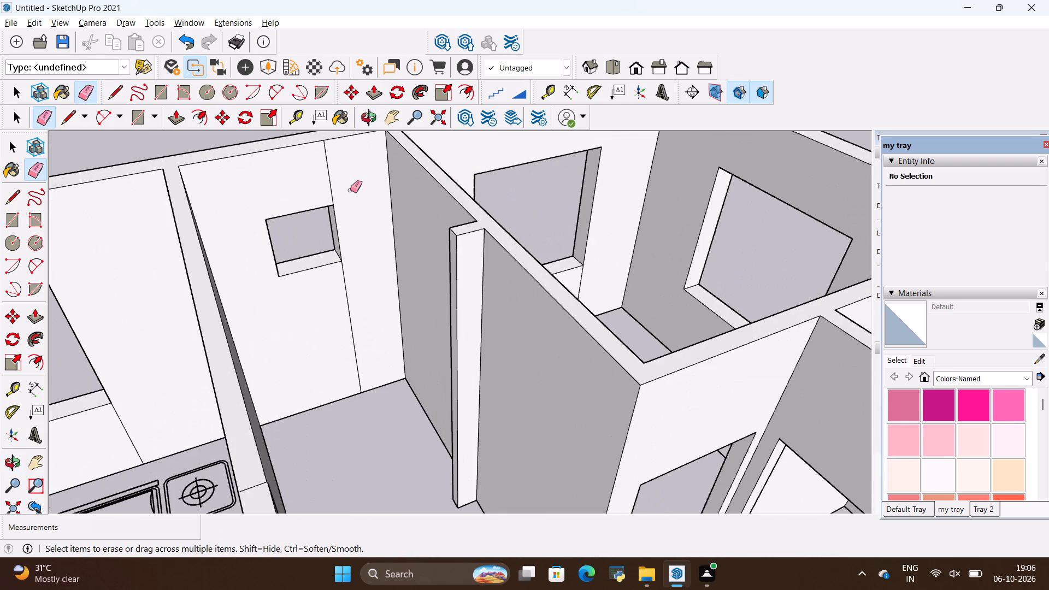
drag(343, 185, 315, 183)
drag(363, 273, 347, 294)
scroll(438, 300, down, 5)
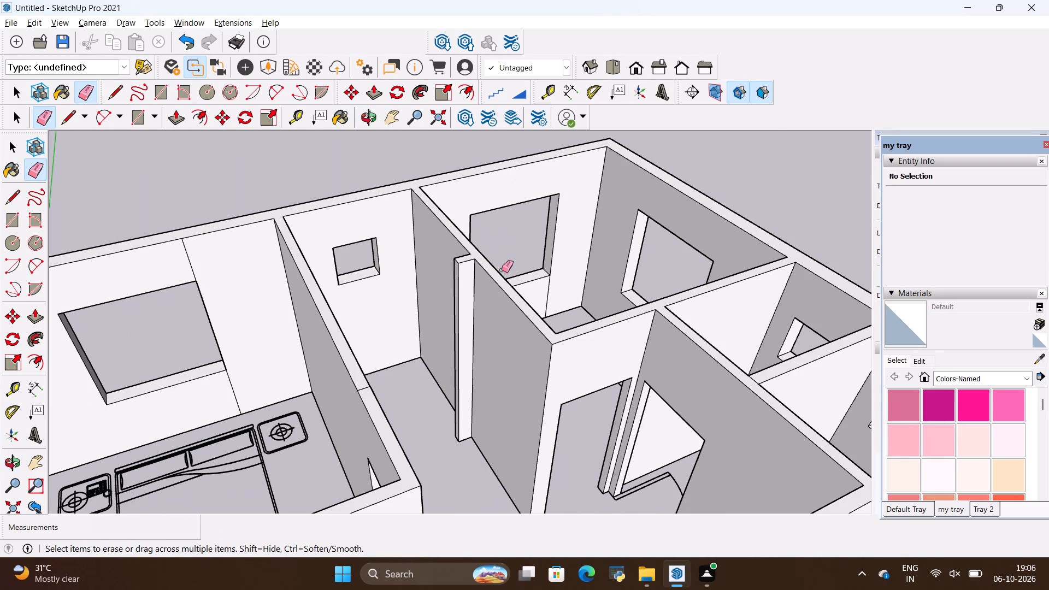
drag(168, 270, 186, 262)
drag(188, 258, 179, 261)
drag(234, 380, 224, 394)
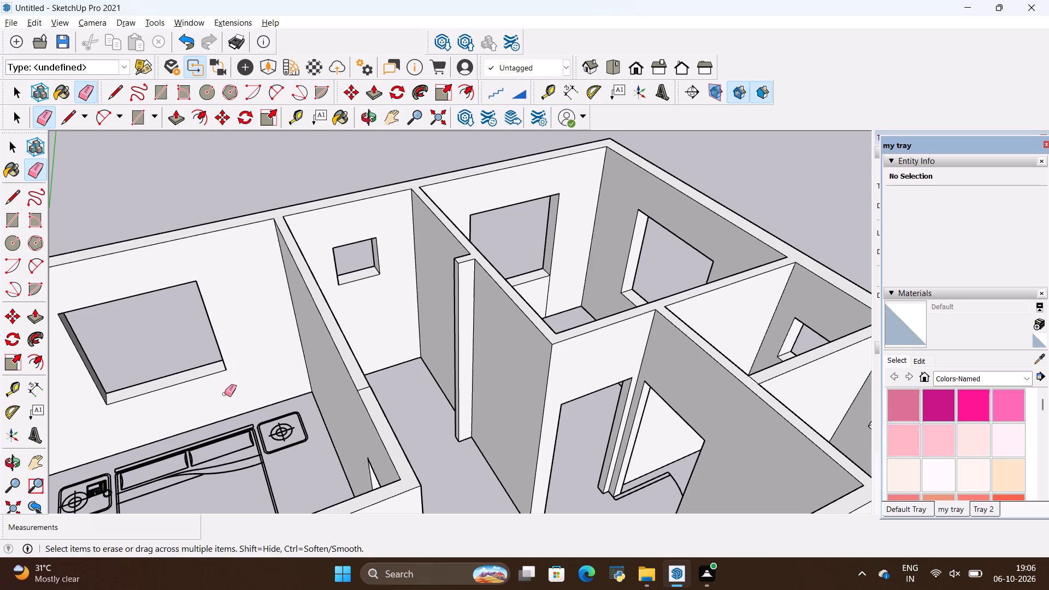
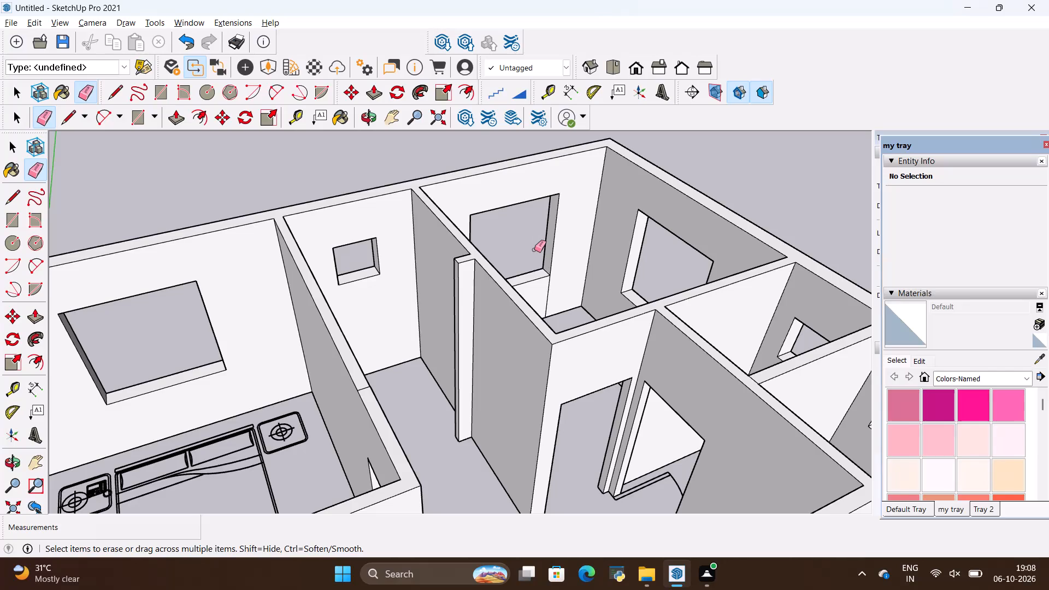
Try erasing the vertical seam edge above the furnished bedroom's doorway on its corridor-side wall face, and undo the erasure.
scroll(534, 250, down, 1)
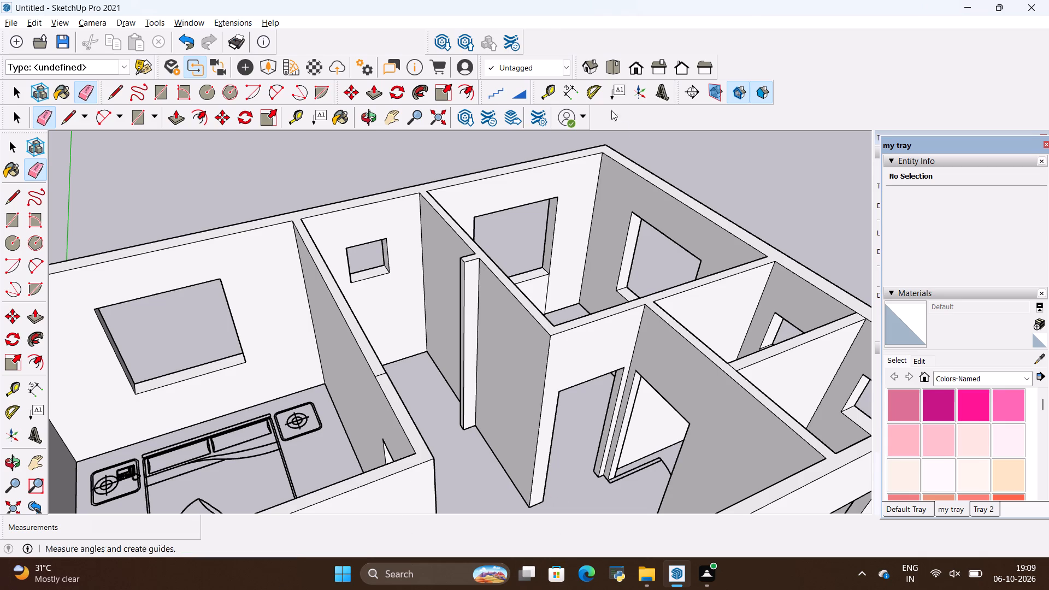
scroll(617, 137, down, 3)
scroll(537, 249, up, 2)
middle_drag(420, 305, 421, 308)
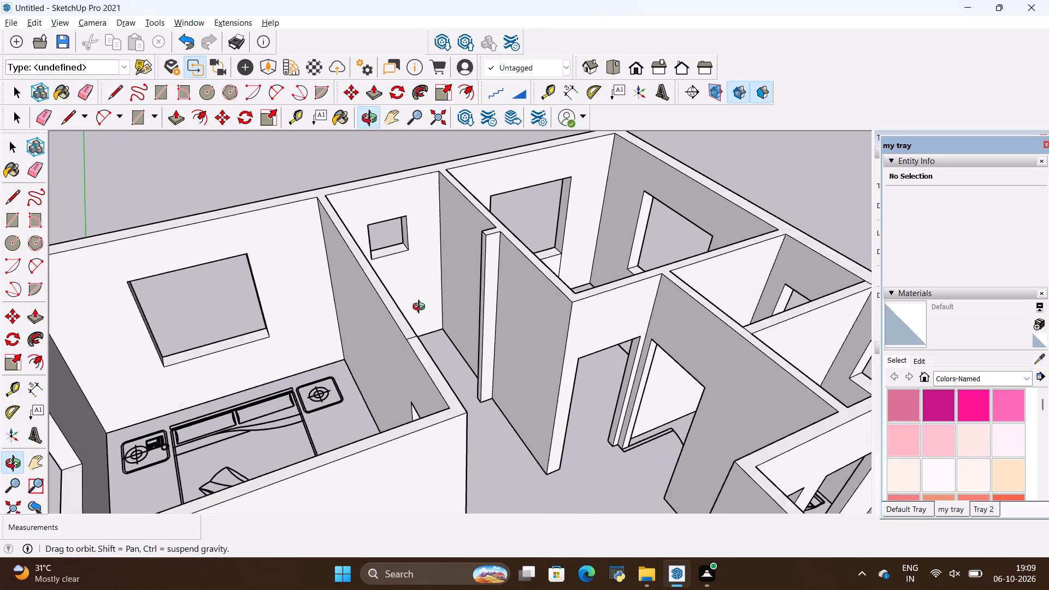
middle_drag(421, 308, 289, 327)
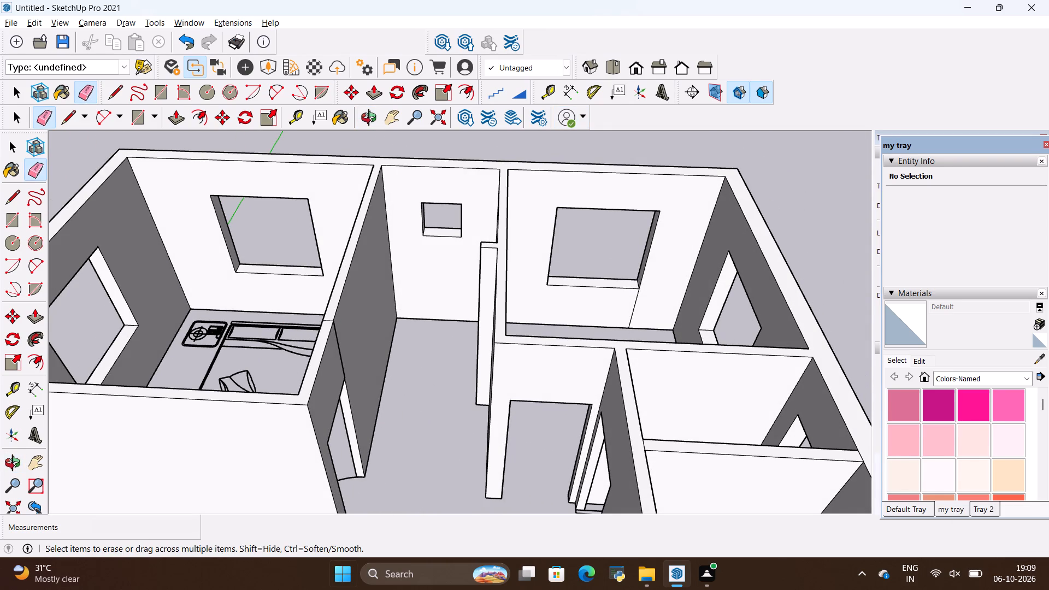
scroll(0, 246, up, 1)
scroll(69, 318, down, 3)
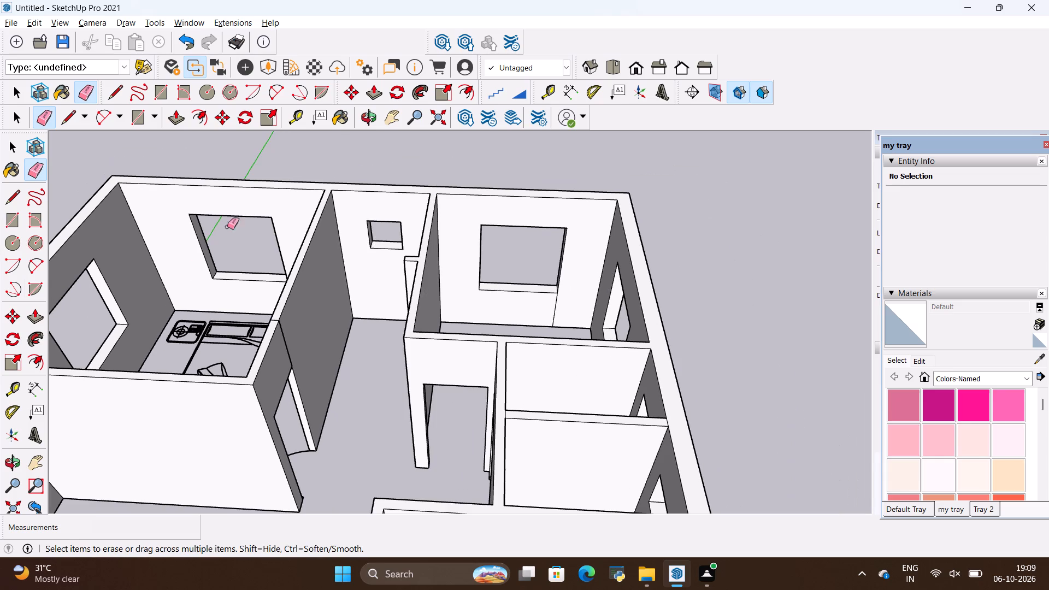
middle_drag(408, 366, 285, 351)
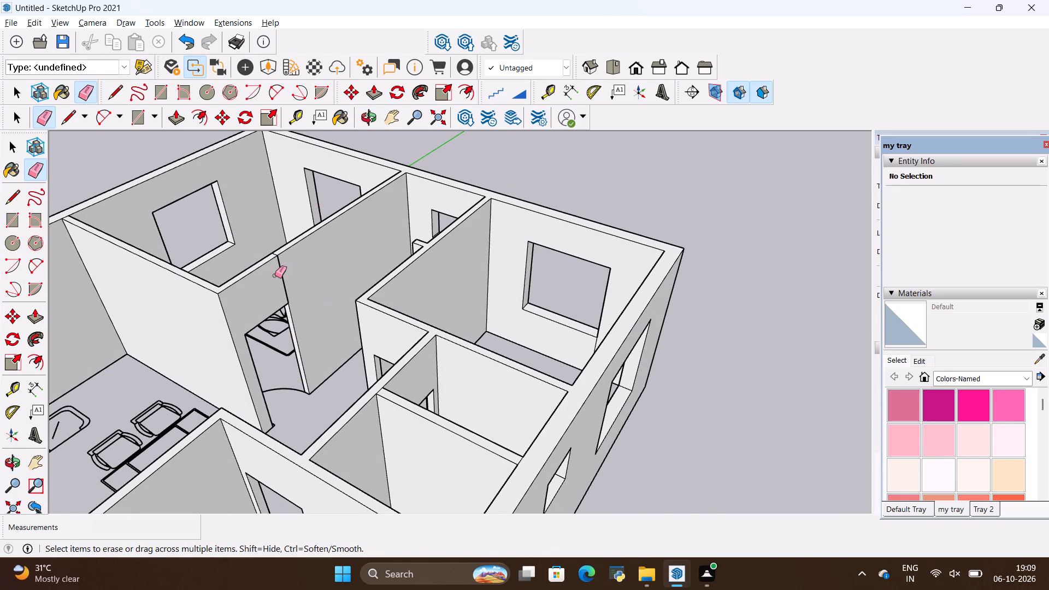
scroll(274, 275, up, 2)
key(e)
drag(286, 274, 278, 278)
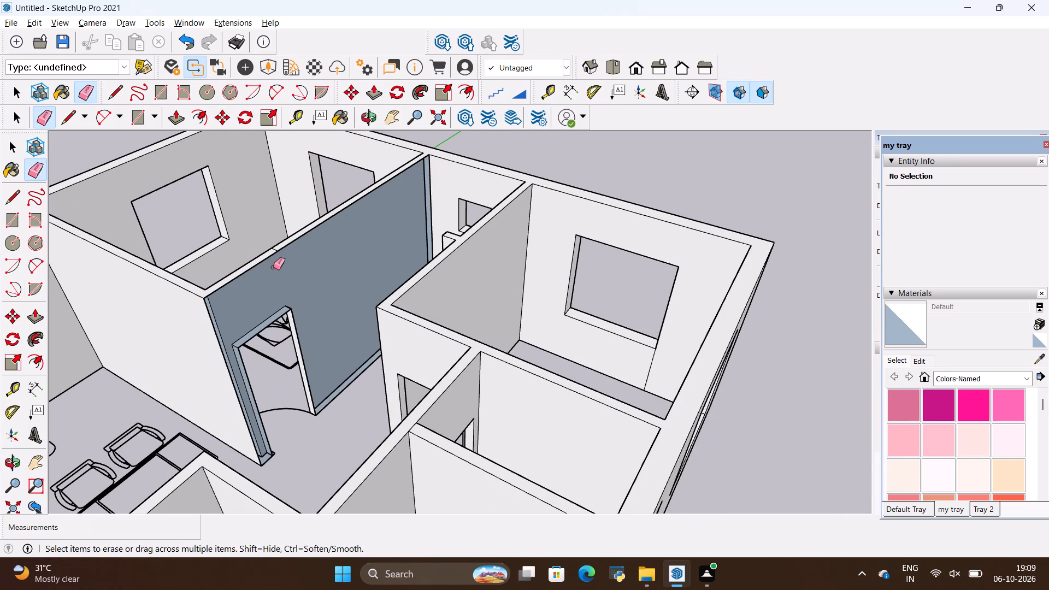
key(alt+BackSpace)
Erase the short seam edge across the top of the furnished bedroom's corridor wall, above its doorway.
scroll(269, 240, up, 5)
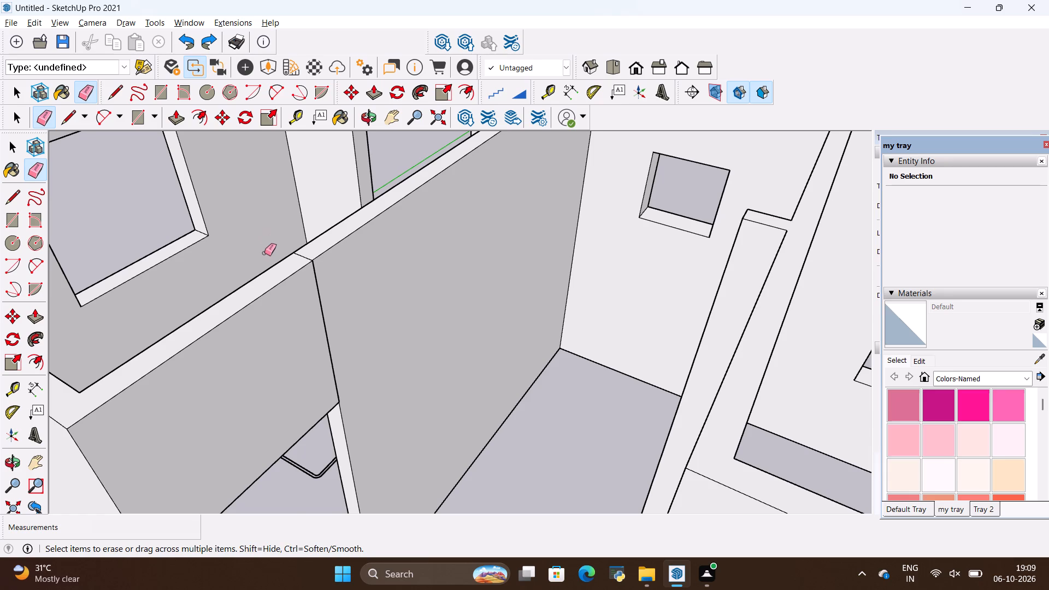
scroll(269, 257, up, 5)
middle_drag(365, 259, 282, 299)
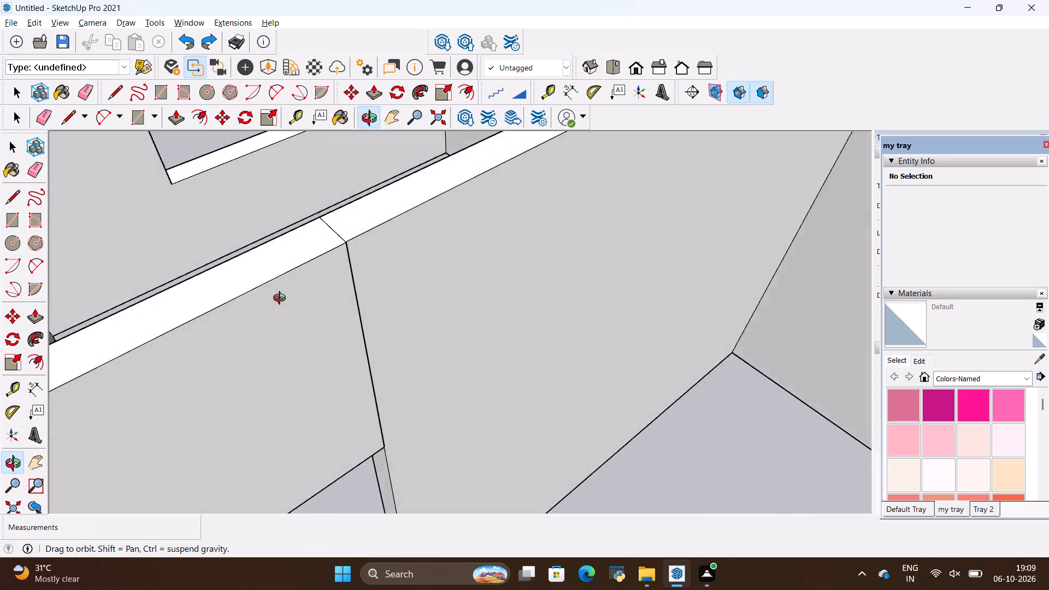
middle_drag(282, 299, 173, 300)
drag(357, 194, 349, 197)
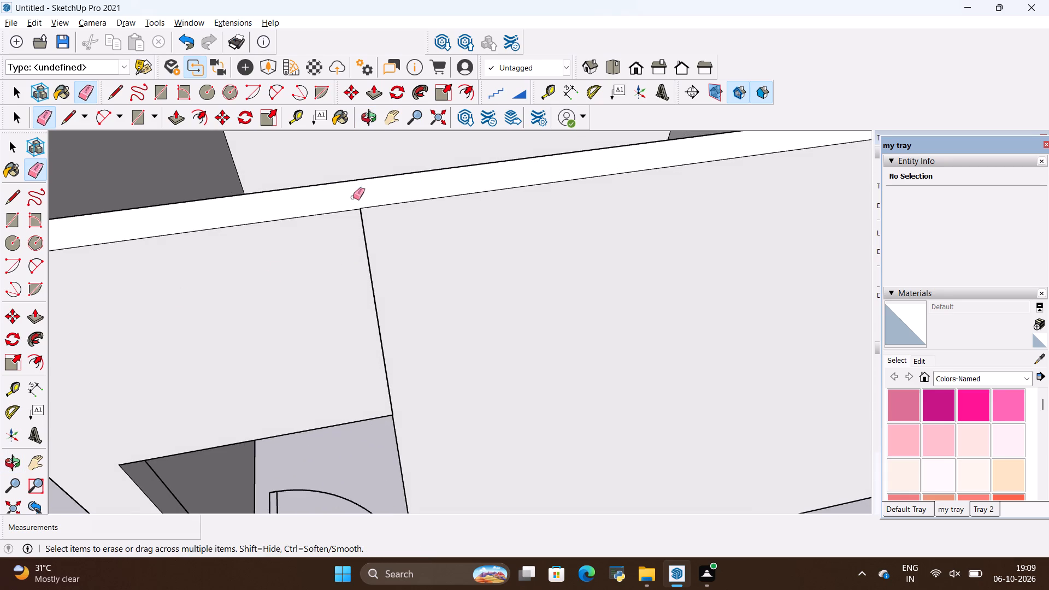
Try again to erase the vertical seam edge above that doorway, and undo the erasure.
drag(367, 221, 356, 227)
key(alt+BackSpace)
Examine the doorway seam and the rest of the house walls from several angles for leftover seam edges.
scroll(372, 338, up, 11)
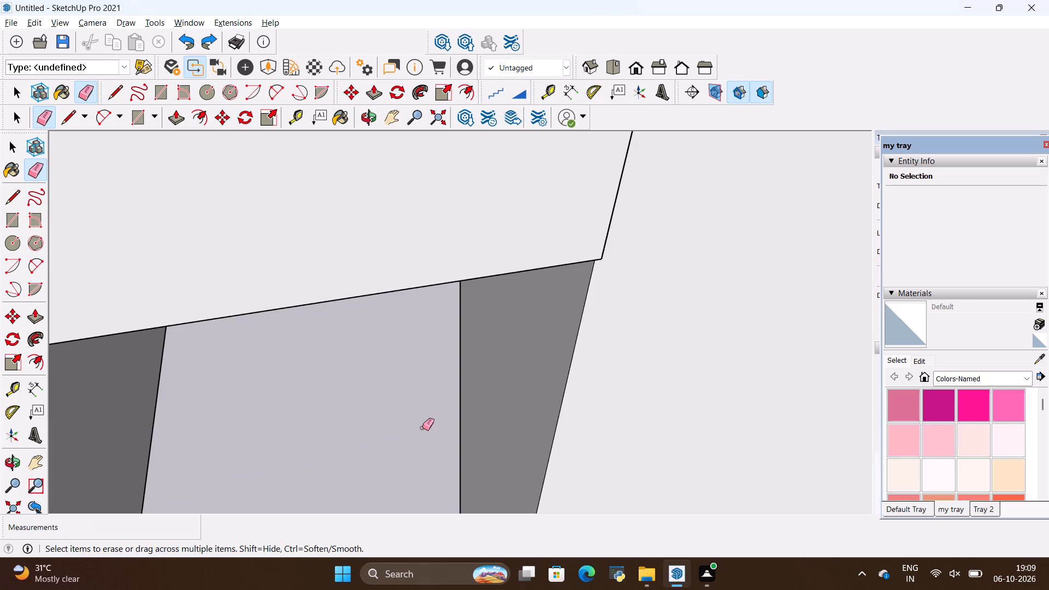
scroll(397, 400, down, 5)
middle_drag(431, 343, 257, 389)
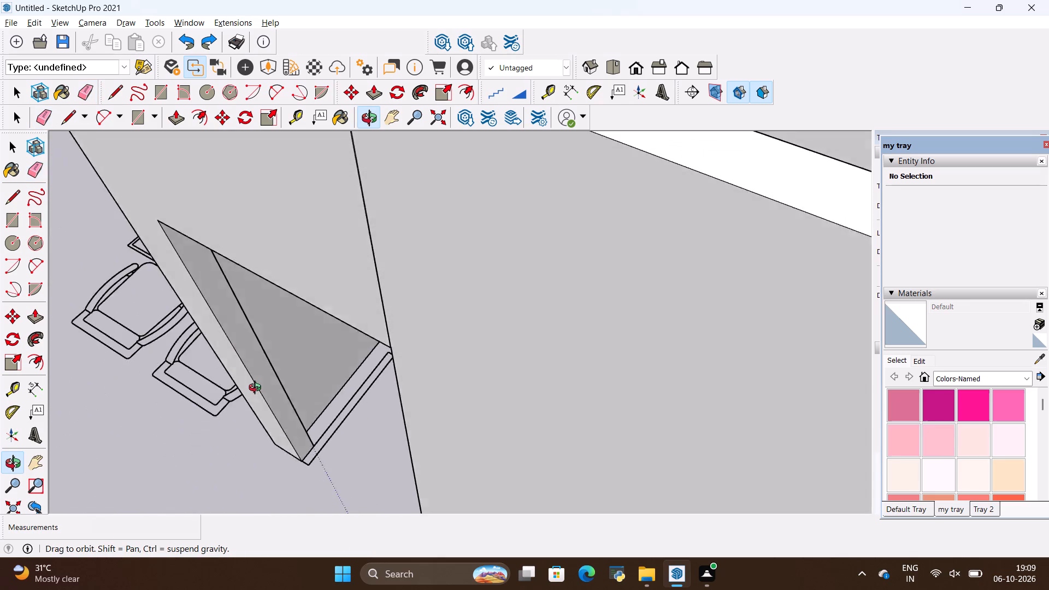
middle_drag(257, 389, 496, 361)
scroll(433, 310, down, 17)
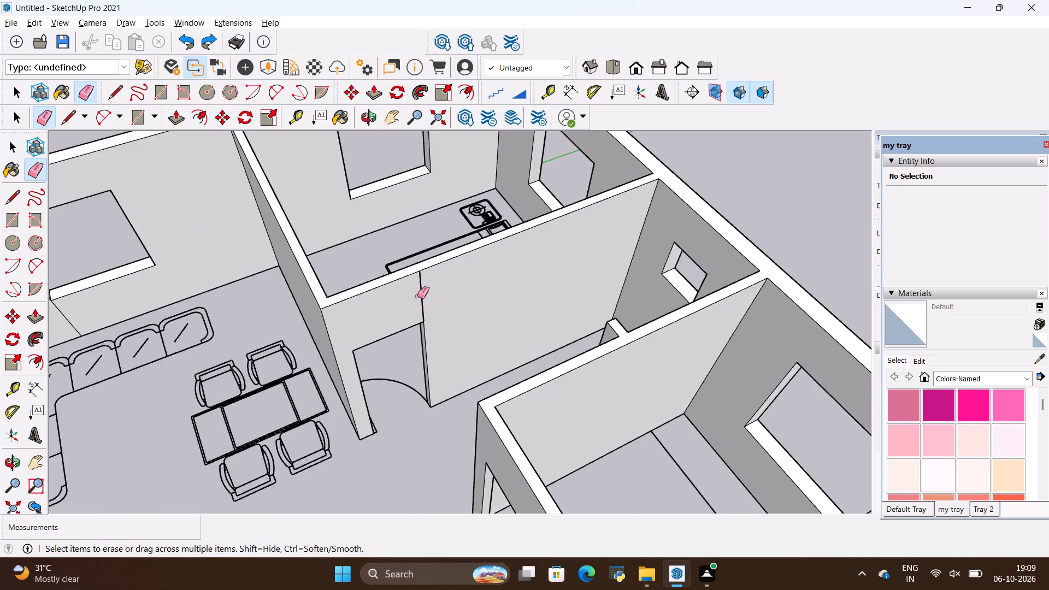
scroll(417, 296, down, 16)
middle_drag(363, 394, 568, 498)
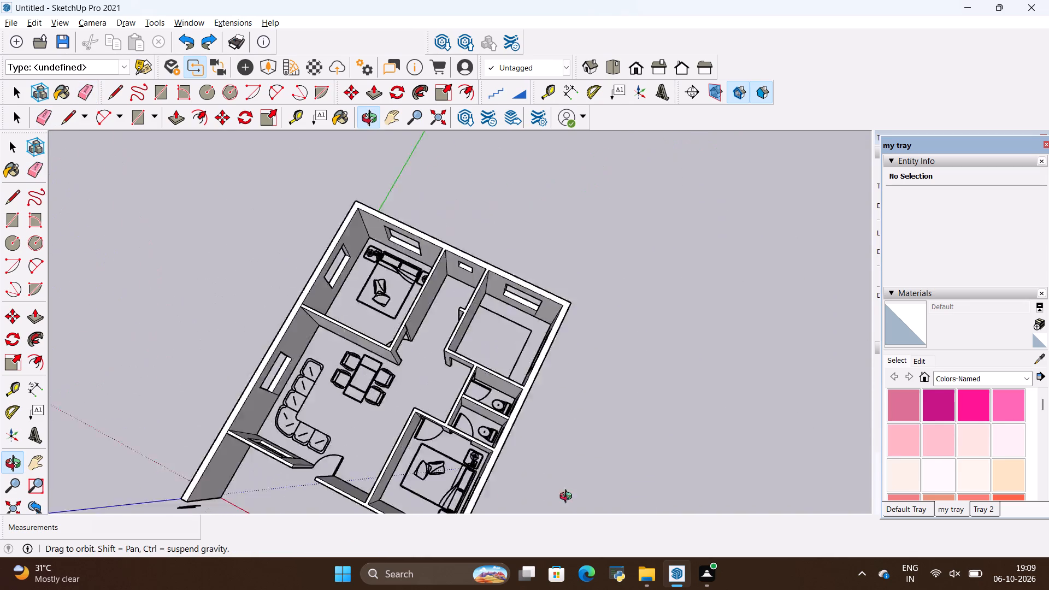
middle_drag(568, 498, 670, 328)
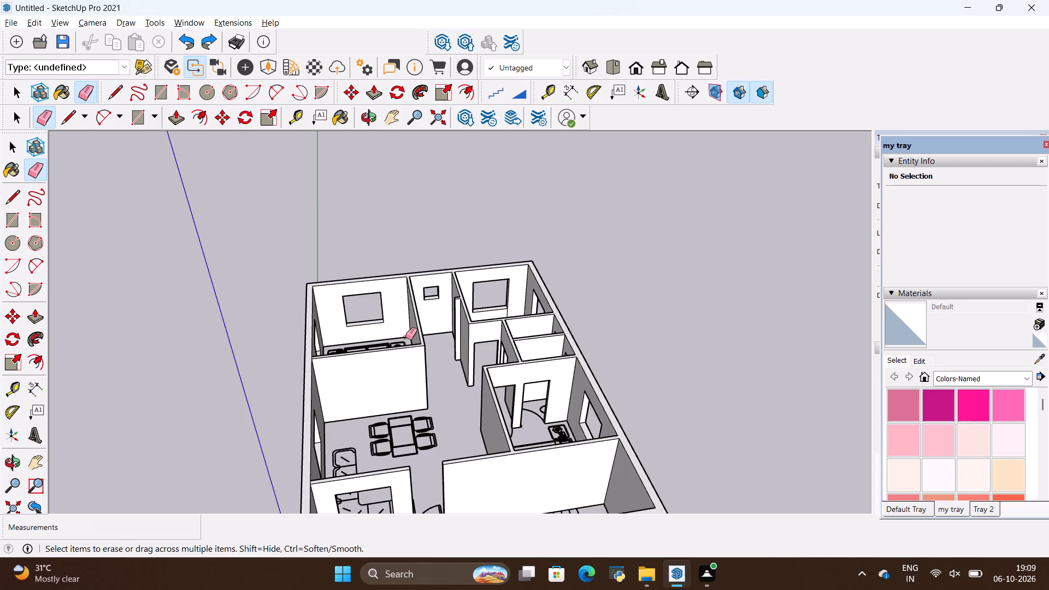
middle_drag(405, 337, 275, 381)
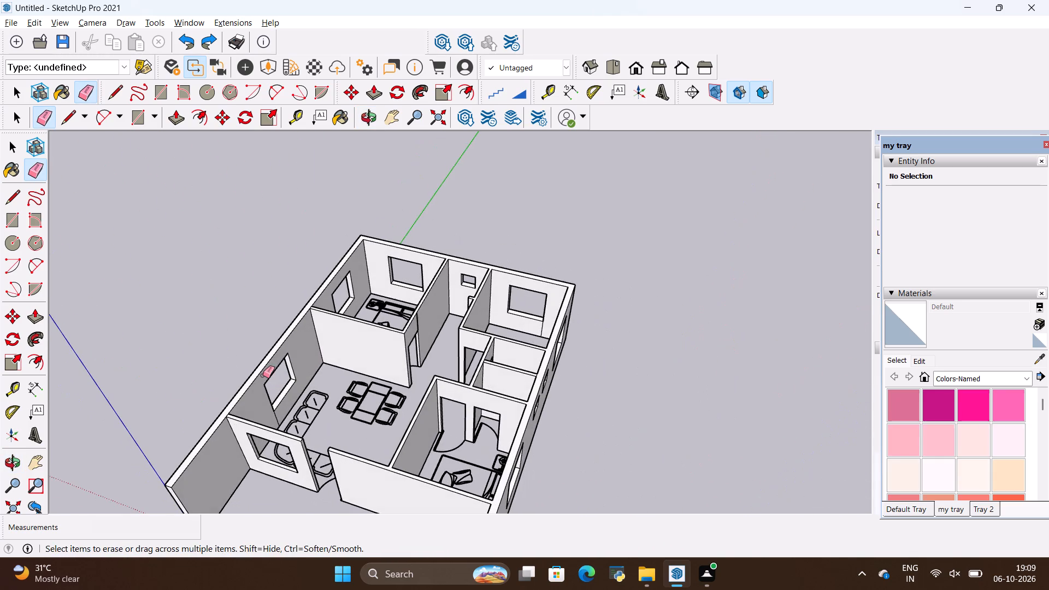
scroll(452, 274, up, 9)
scroll(360, 315, up, 4)
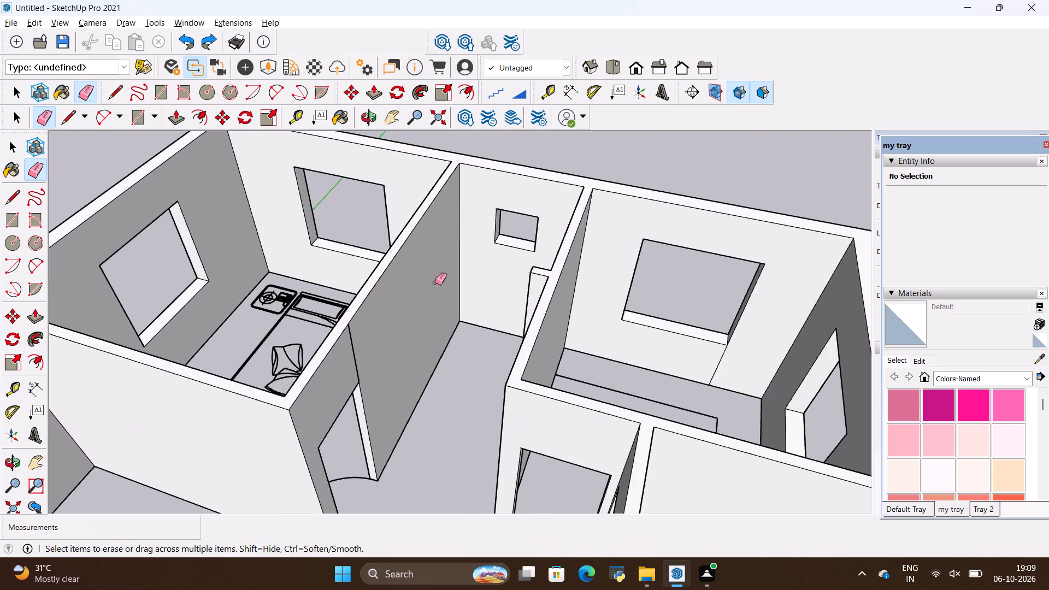
scroll(435, 282, up, 2)
scroll(427, 281, down, 11)
scroll(350, 317, up, 1)
middle_drag(350, 317, 482, 421)
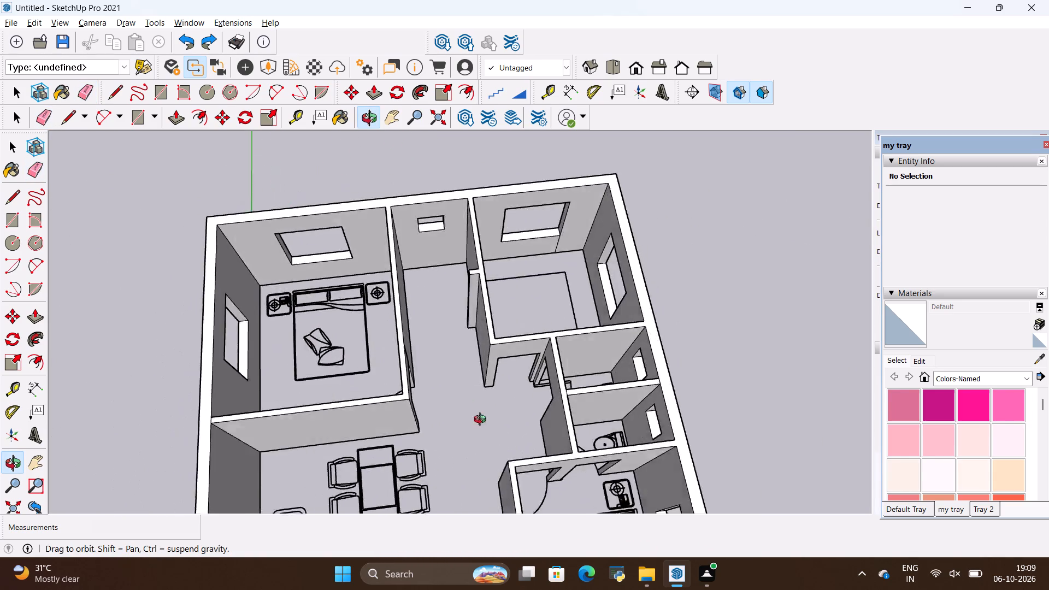
middle_drag(482, 421, 257, 290)
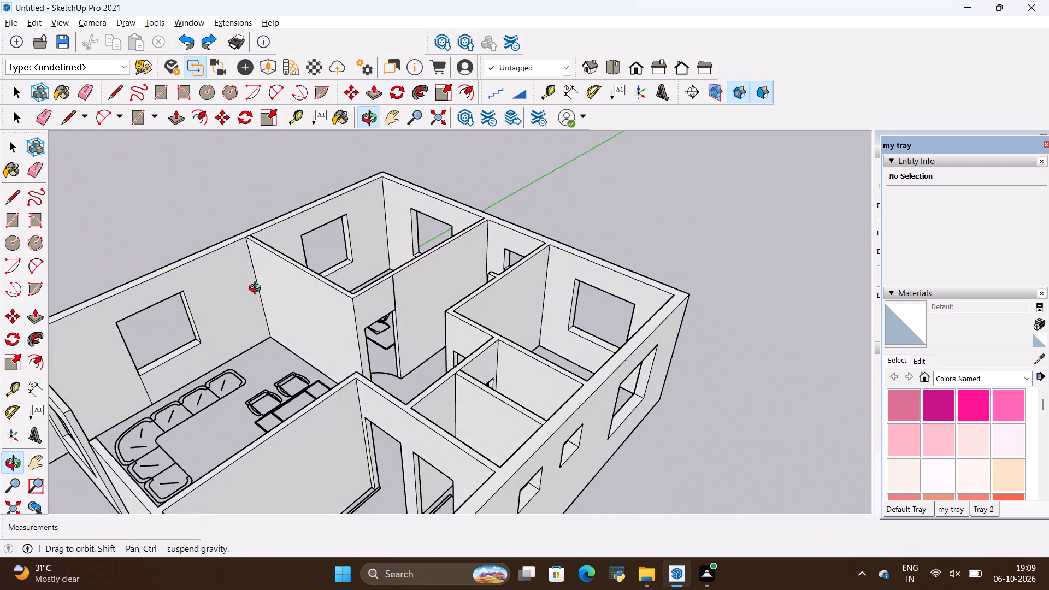
middle_drag(257, 290, 261, 264)
middle_drag(270, 234, 542, 268)
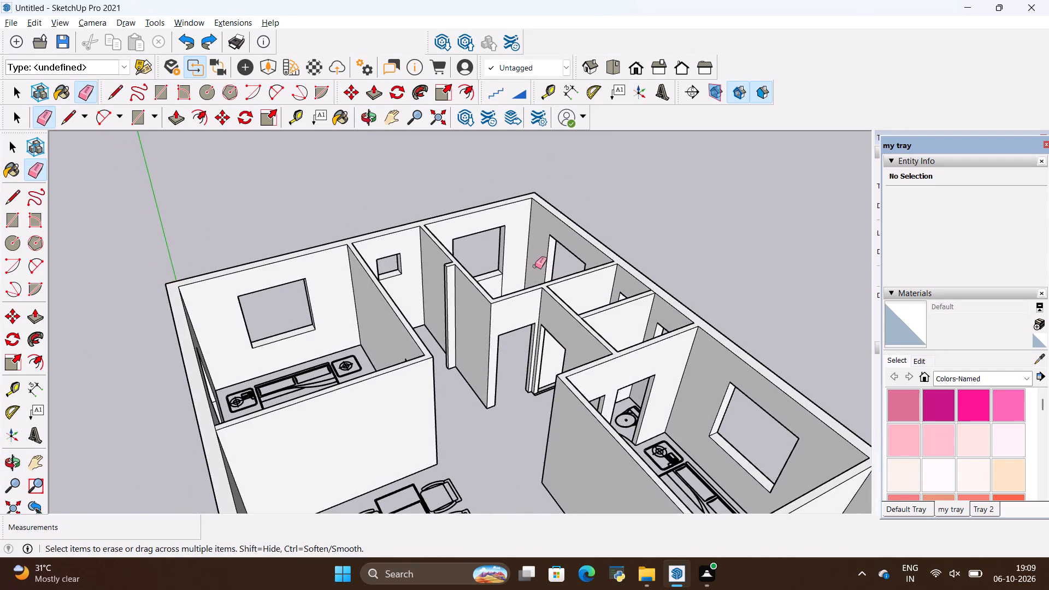
scroll(535, 266, down, 10)
scroll(543, 380, up, 15)
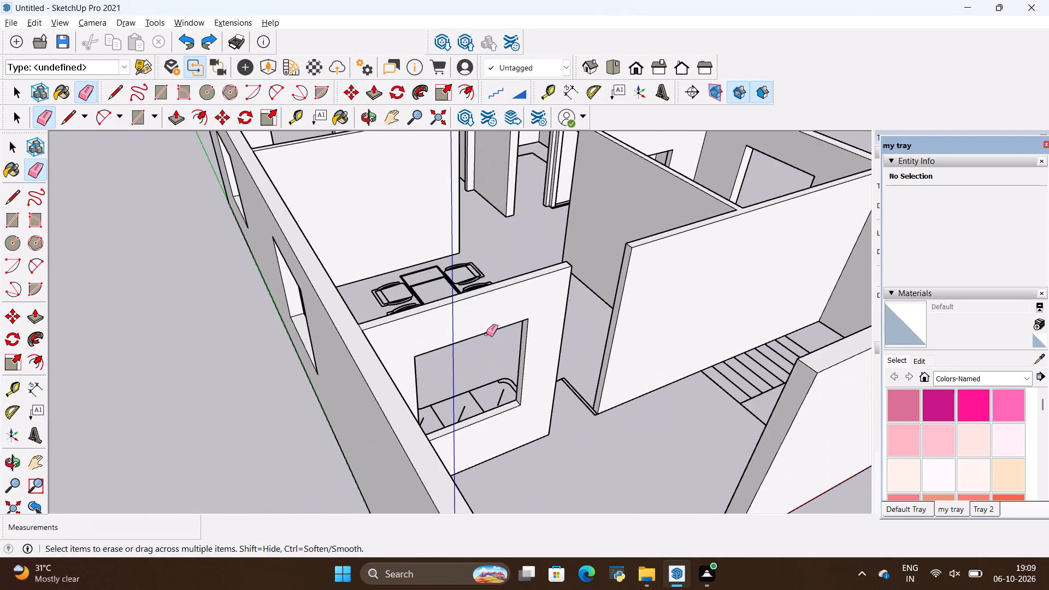
middle_drag(671, 353, 409, 372)
scroll(409, 365, down, 6)
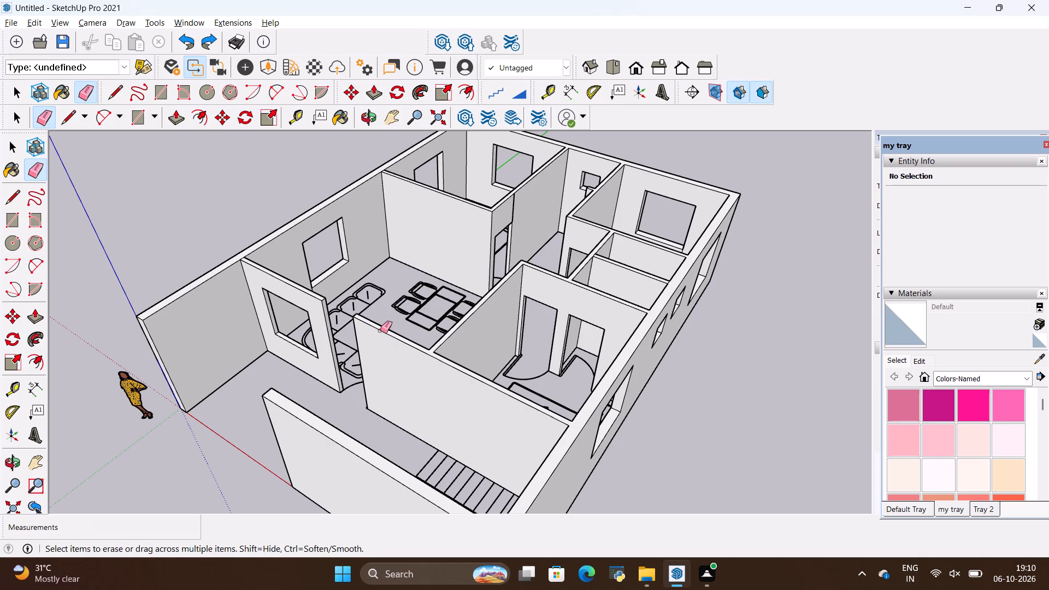
Import the Janela window model from the ALL 3D WAREHOUSE ITEMS folder in internship files and place it beside the house.
click(17, 17)
click(52, 241)
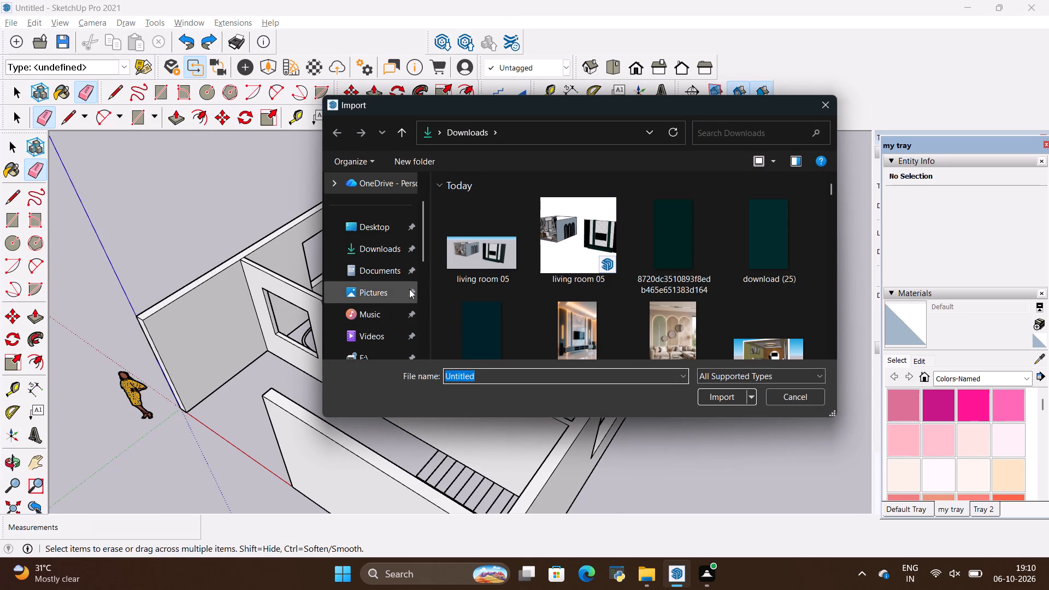
click(374, 255)
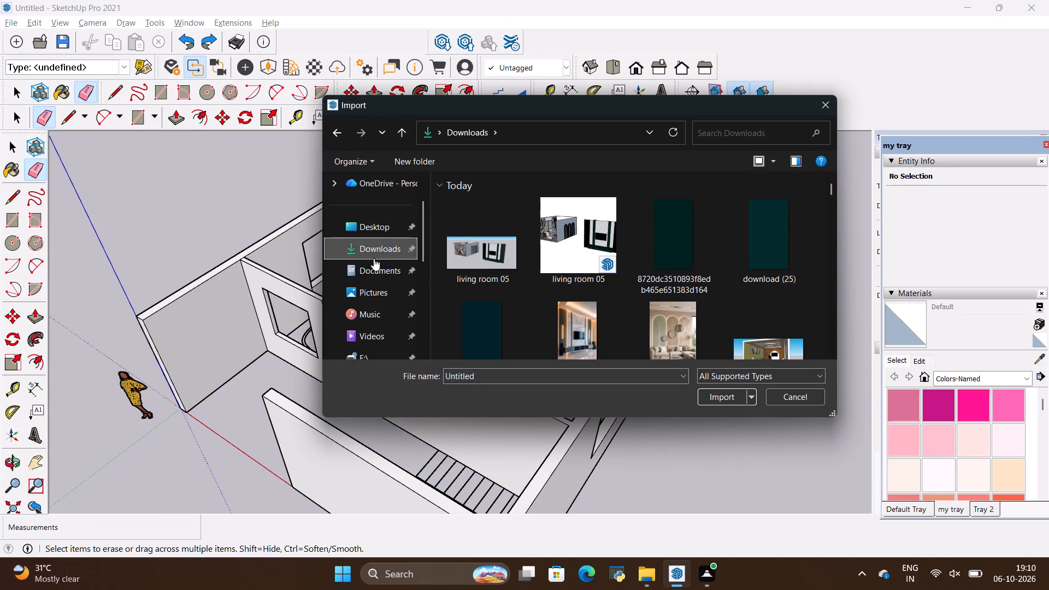
scroll(376, 311, down, 3)
click(379, 204)
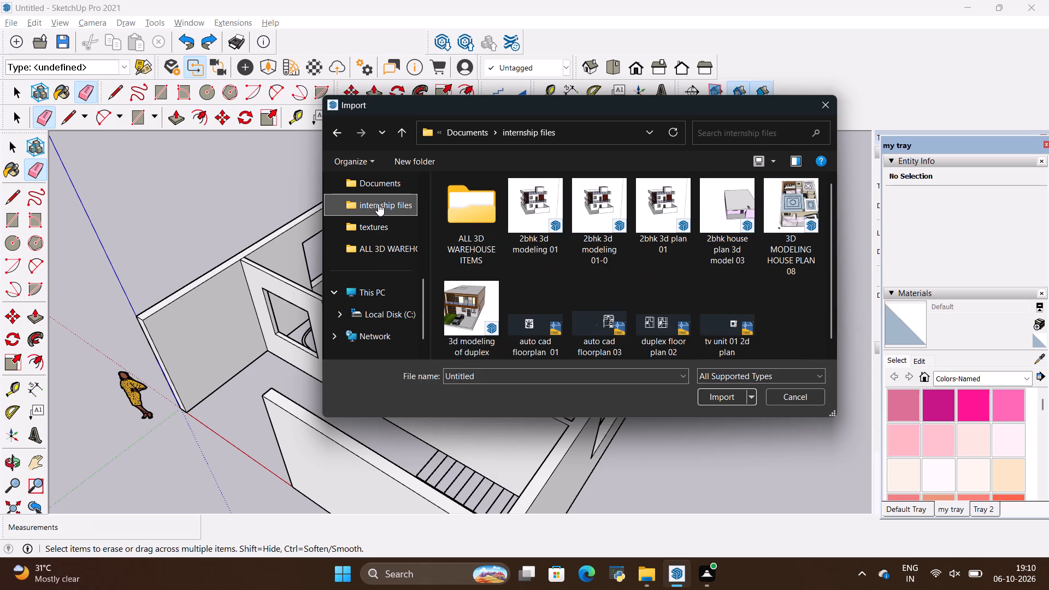
double_click(476, 223)
scroll(558, 292, down, 6)
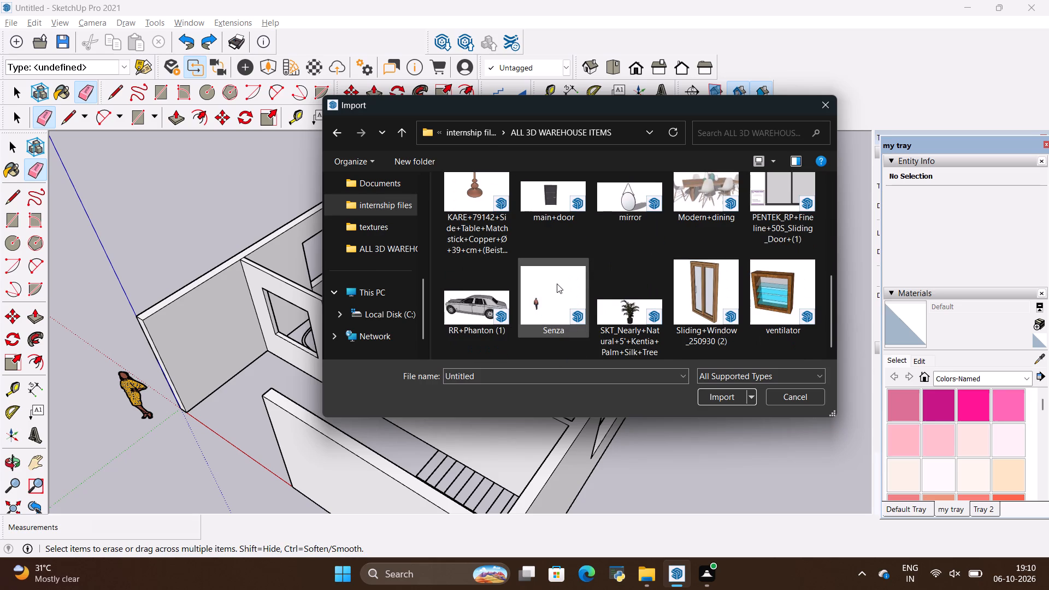
scroll(795, 260, up, 2)
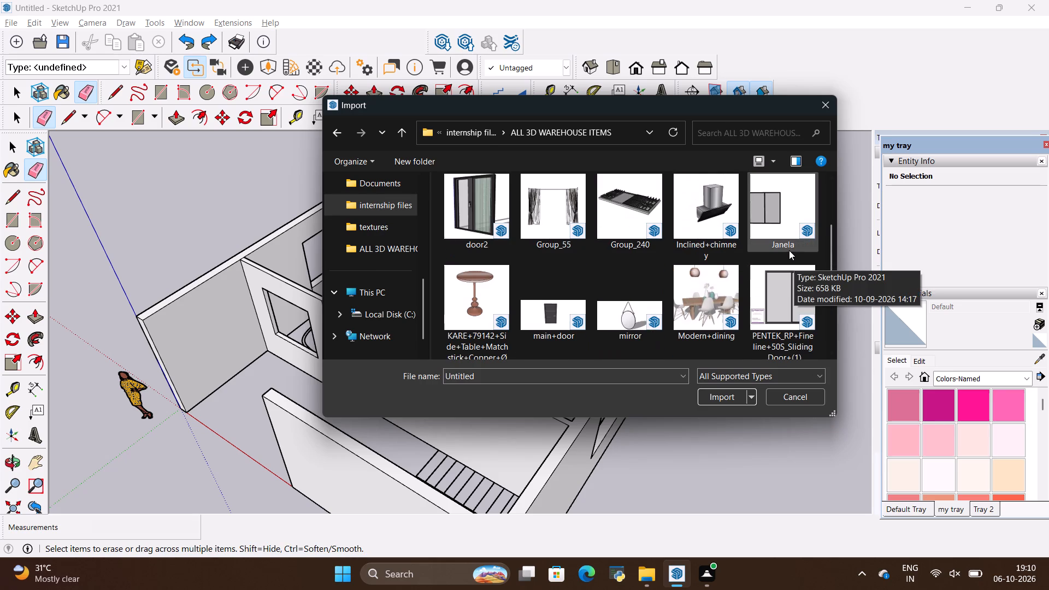
click(777, 228)
click(738, 400)
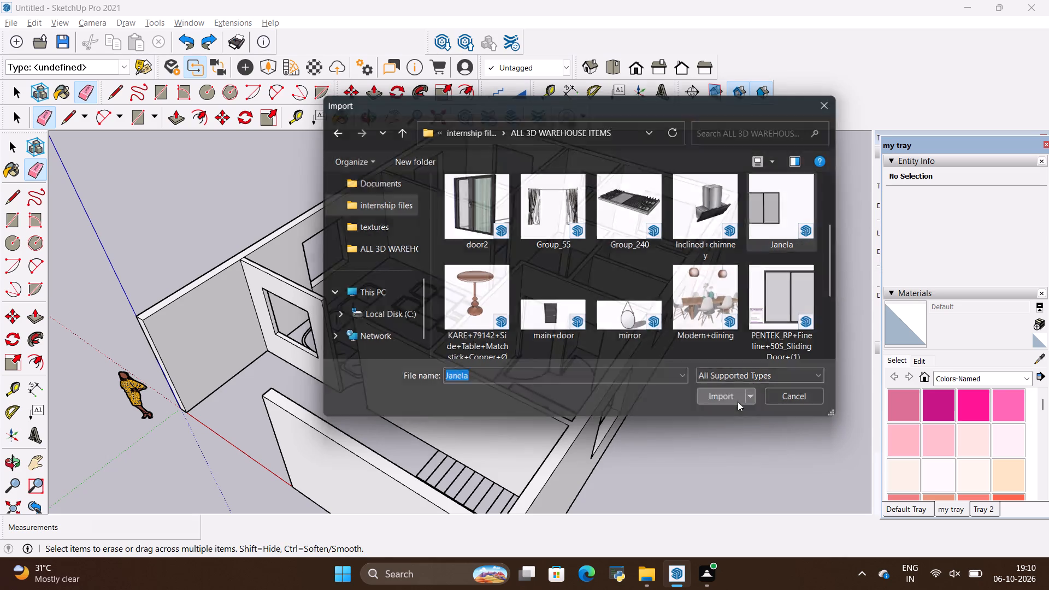
scroll(395, 321, down, 3)
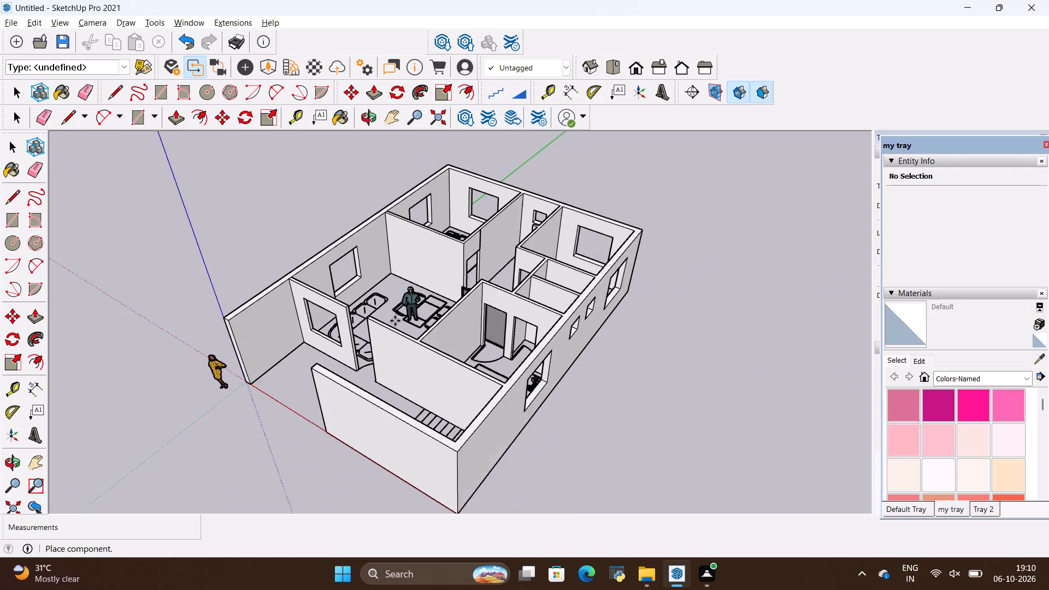
scroll(395, 321, down, 2)
click(647, 288)
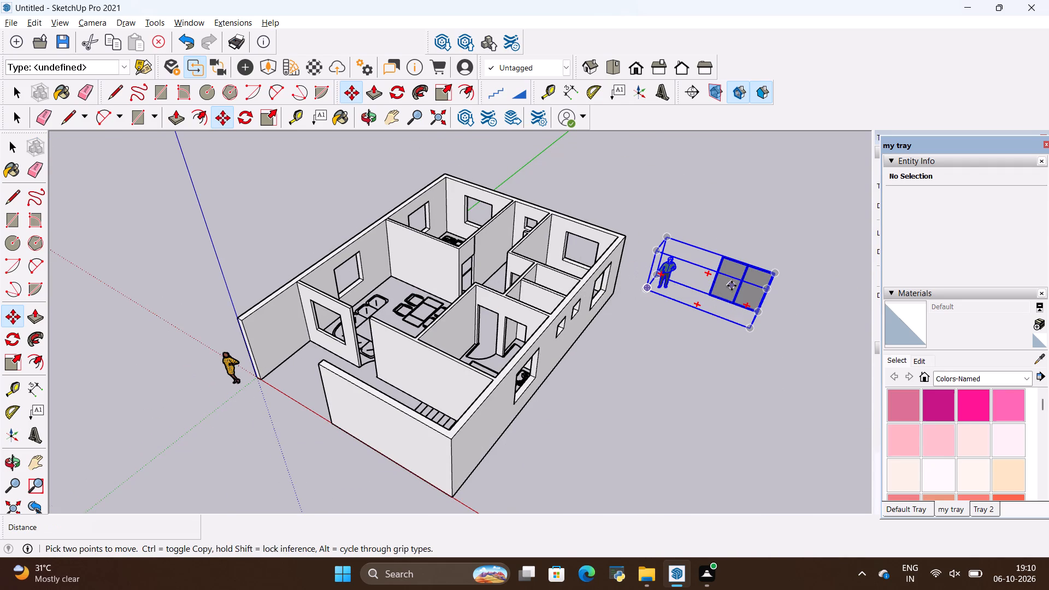
Explode the imported Janela component to separate the window from the human figure.
right_click(732, 286)
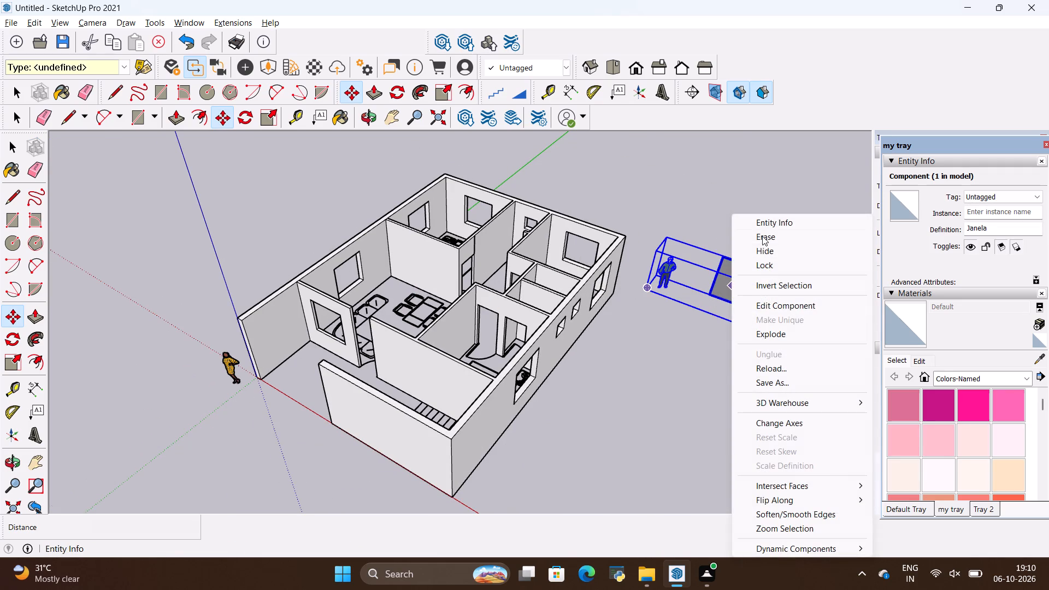
click(688, 216)
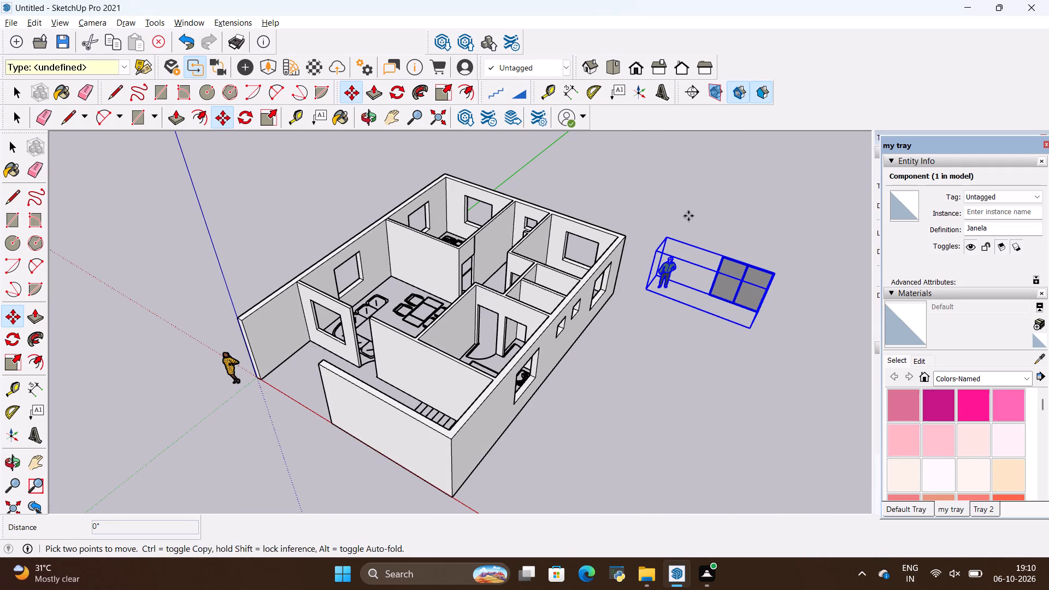
key(space)
click(692, 210)
click(728, 262)
right_click(728, 263)
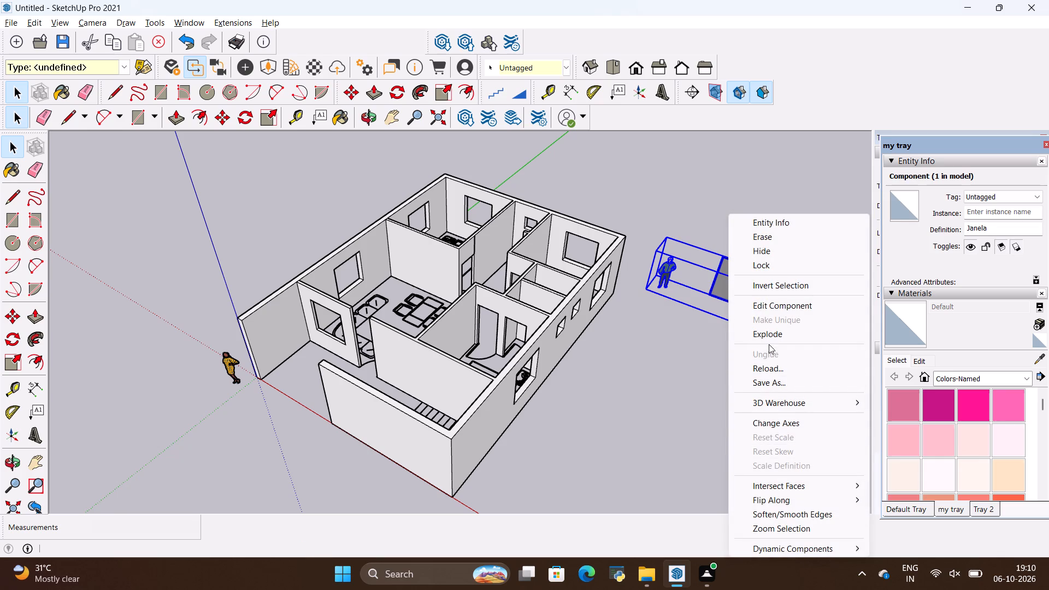
click(768, 337)
key(space)
click(698, 340)
click(721, 286)
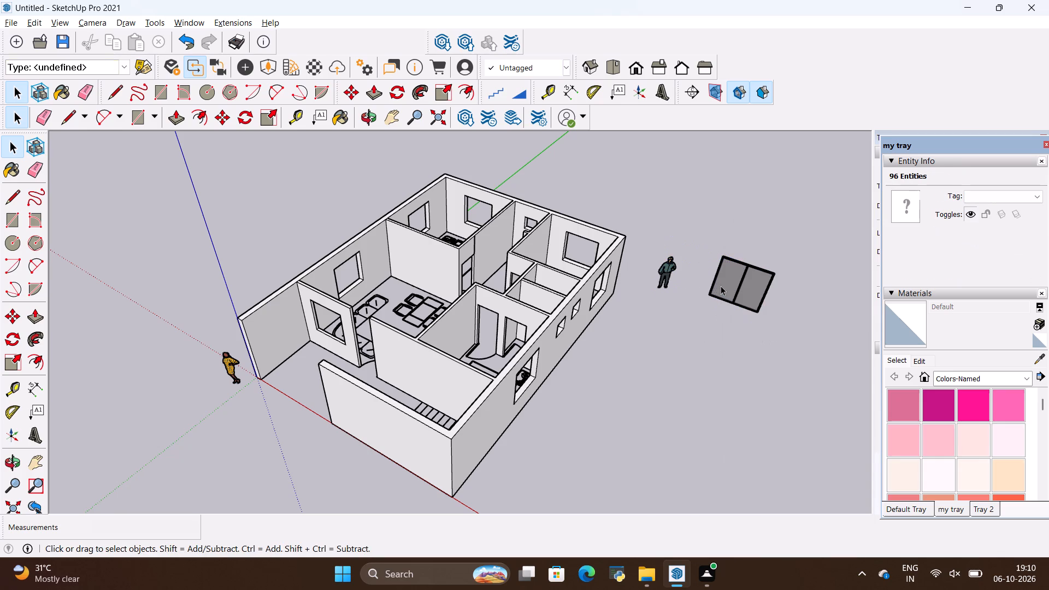
Erase the human figure component that came with the imported window.
triple_click(667, 270)
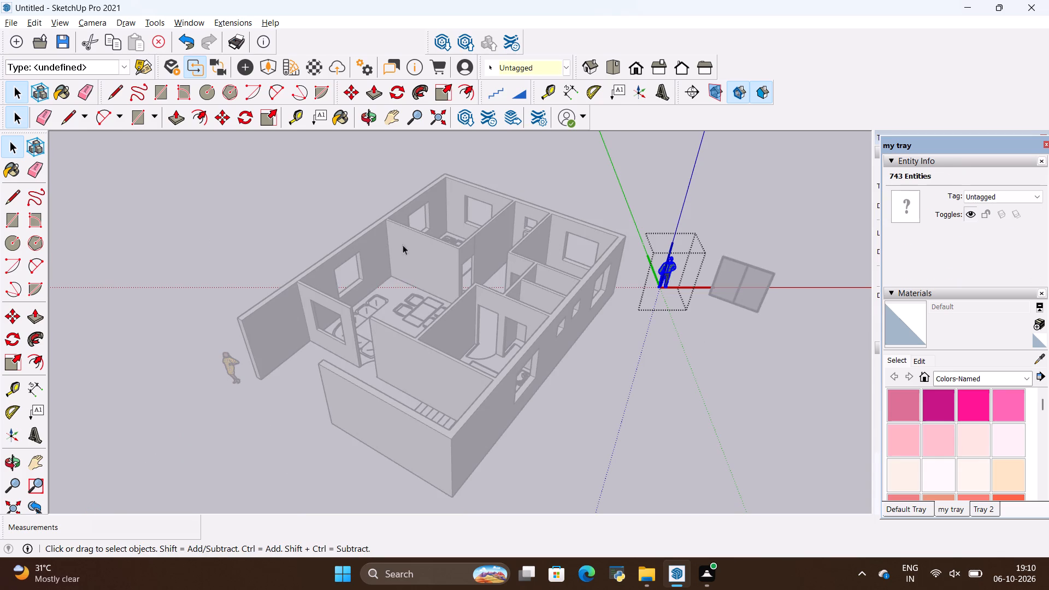
key(space)
click(217, 244)
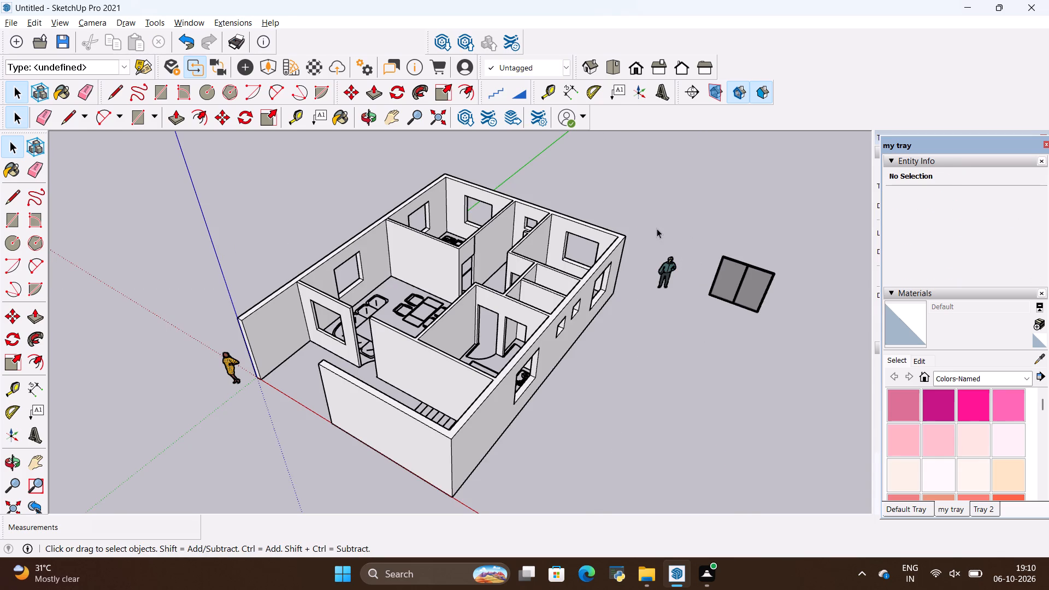
click(666, 270)
right_click(666, 270)
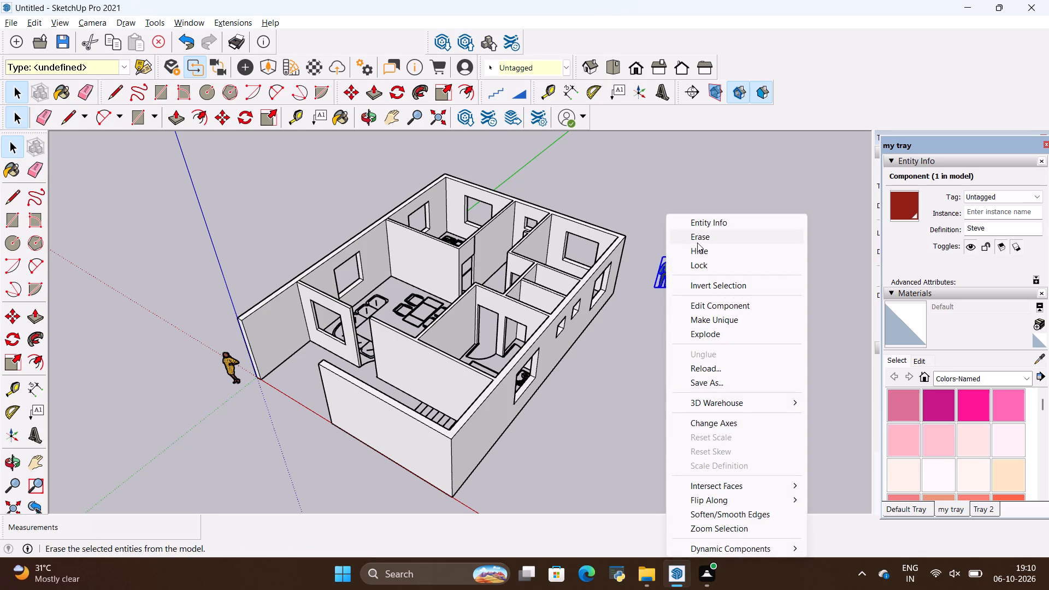
click(697, 243)
Select all the loose geometry of the imported two-pane window and make it a group.
triple_click(730, 283)
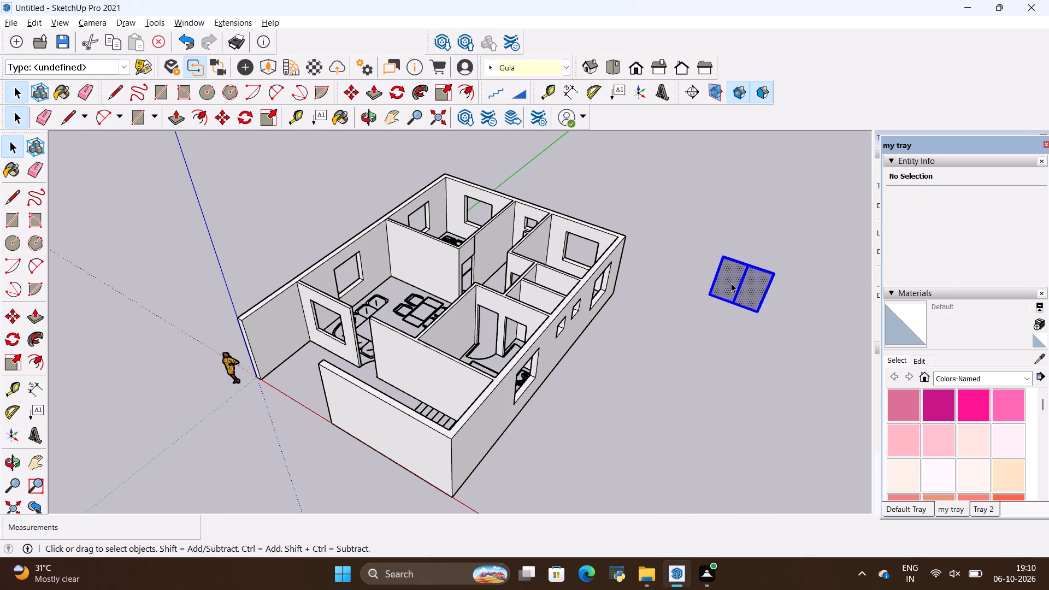
triple_click(731, 283)
click(730, 282)
right_click(729, 282)
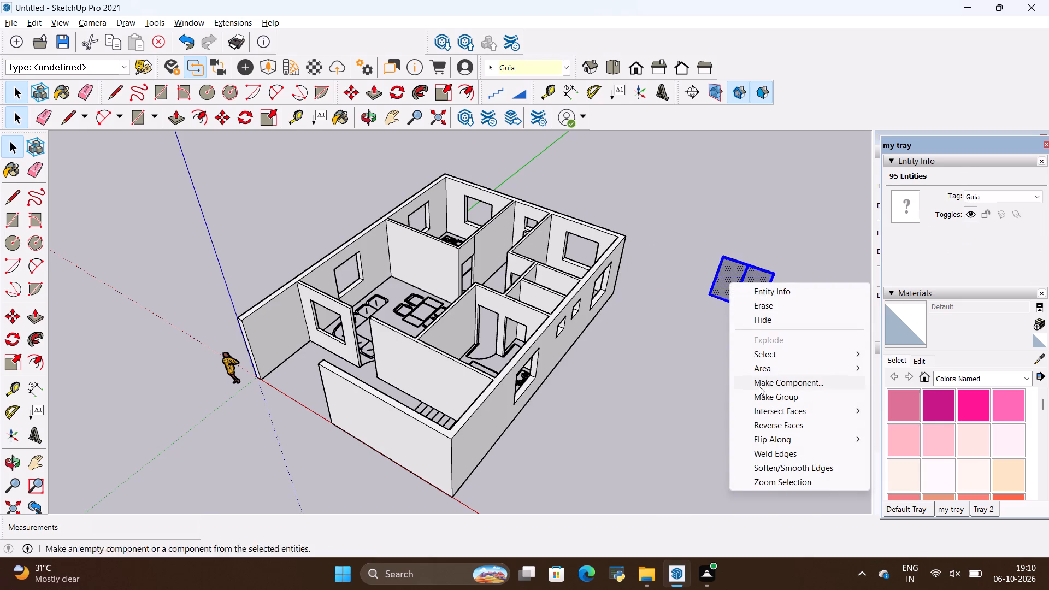
click(766, 396)
Scale the window group along the green axis by about 2.65 to thicken its frame.
scroll(673, 379, down, 3)
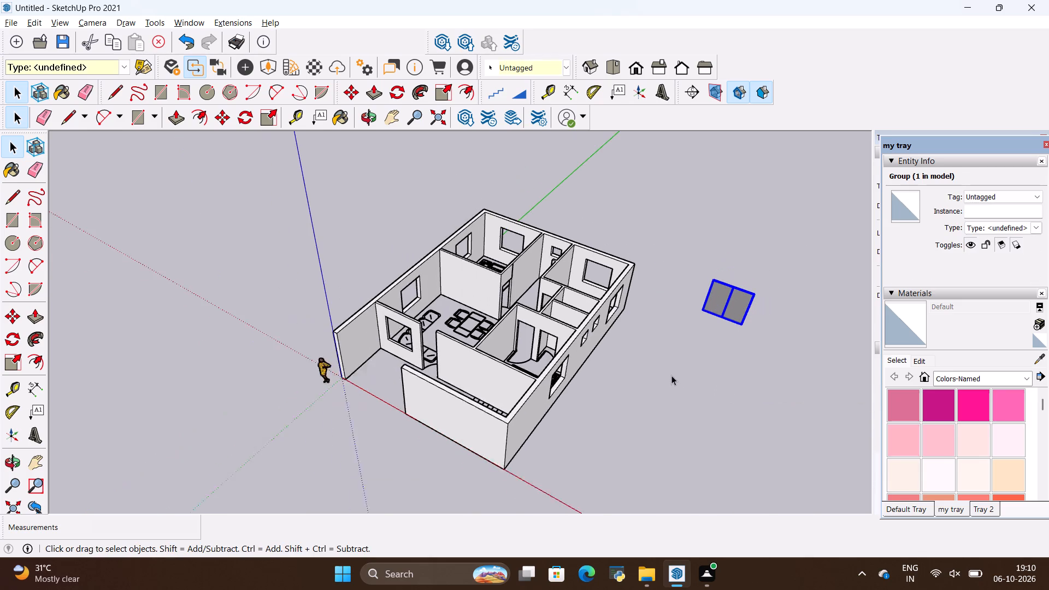
scroll(671, 375, down, 1)
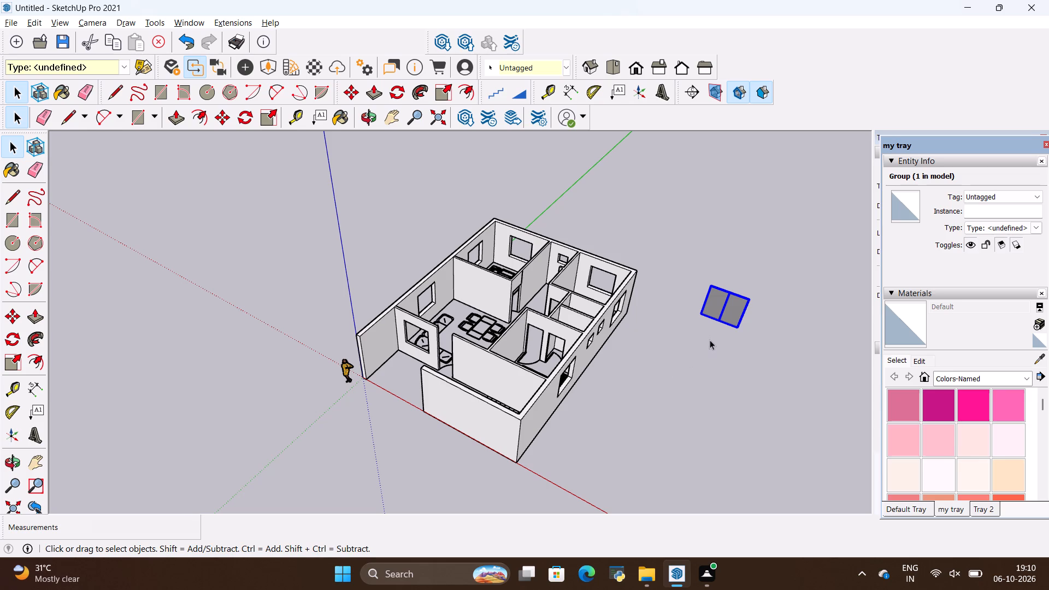
scroll(718, 321, up, 7)
middle_drag(777, 311, 759, 314)
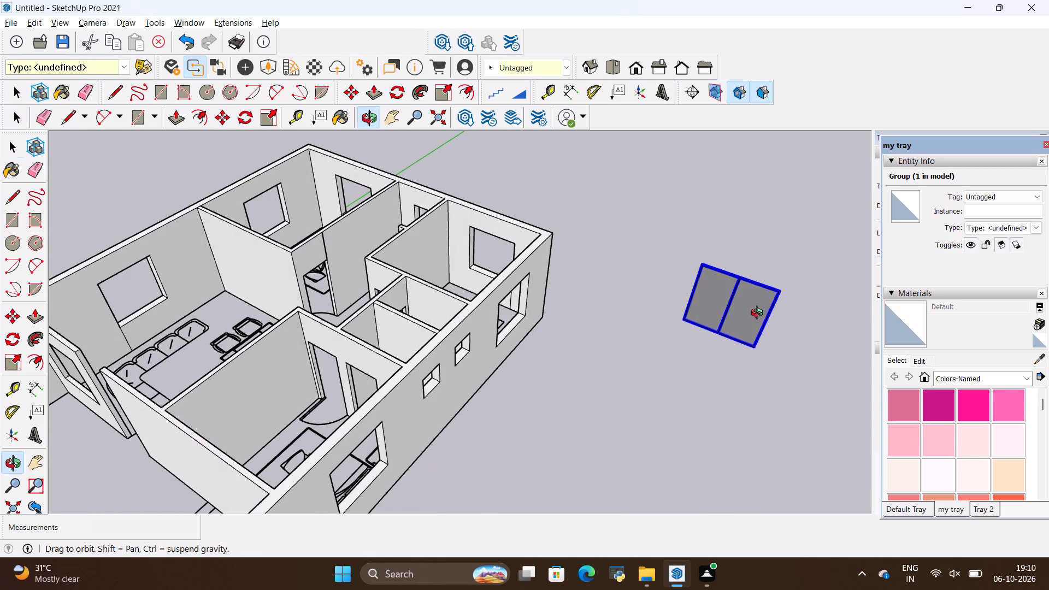
middle_drag(759, 314, 643, 311)
scroll(643, 311, down, 3)
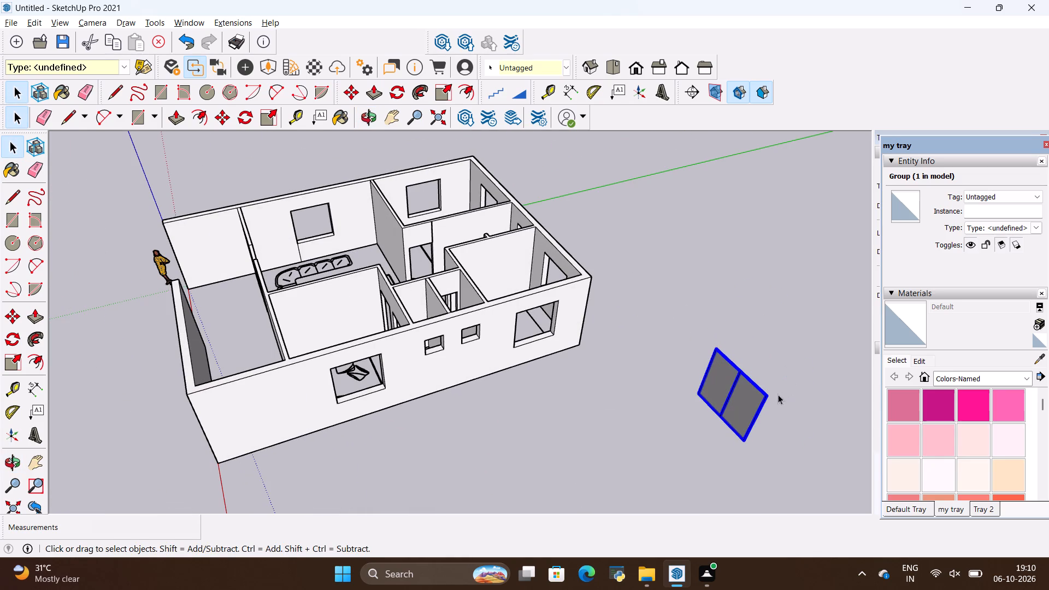
key(s)
scroll(738, 402, up, 11)
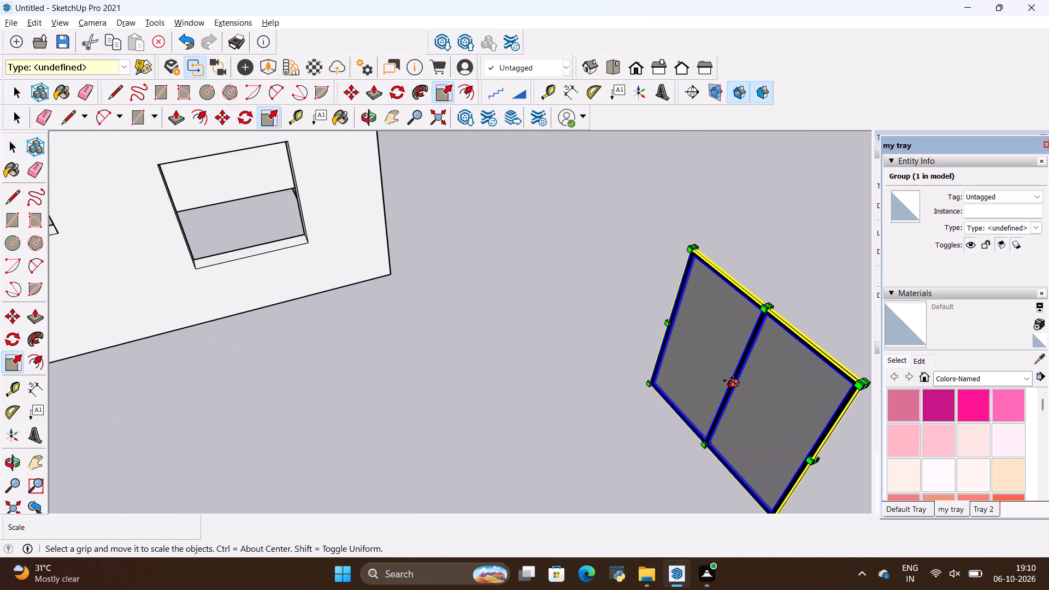
click(728, 380)
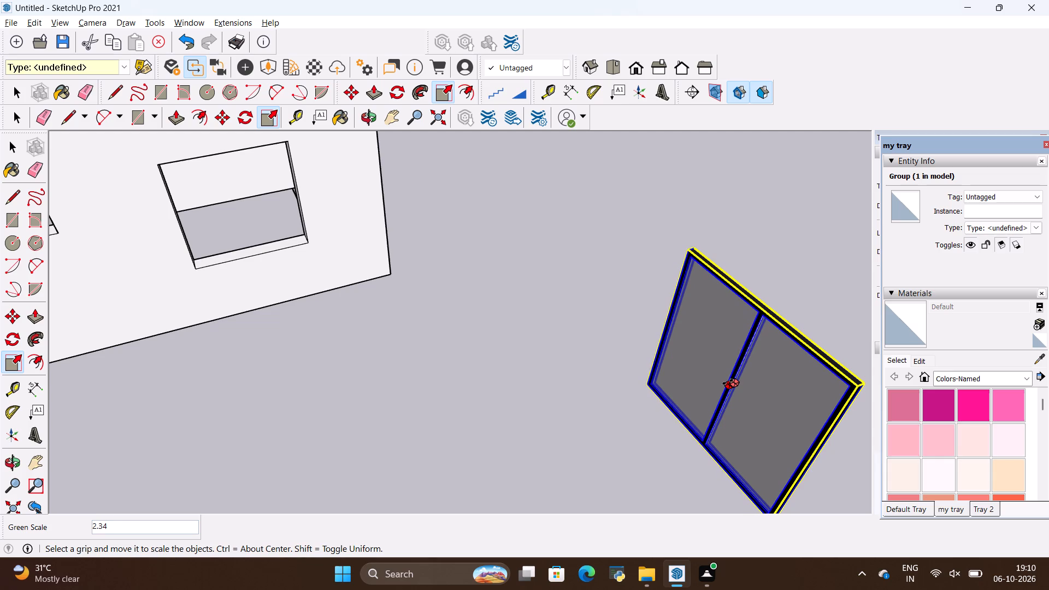
click(727, 381)
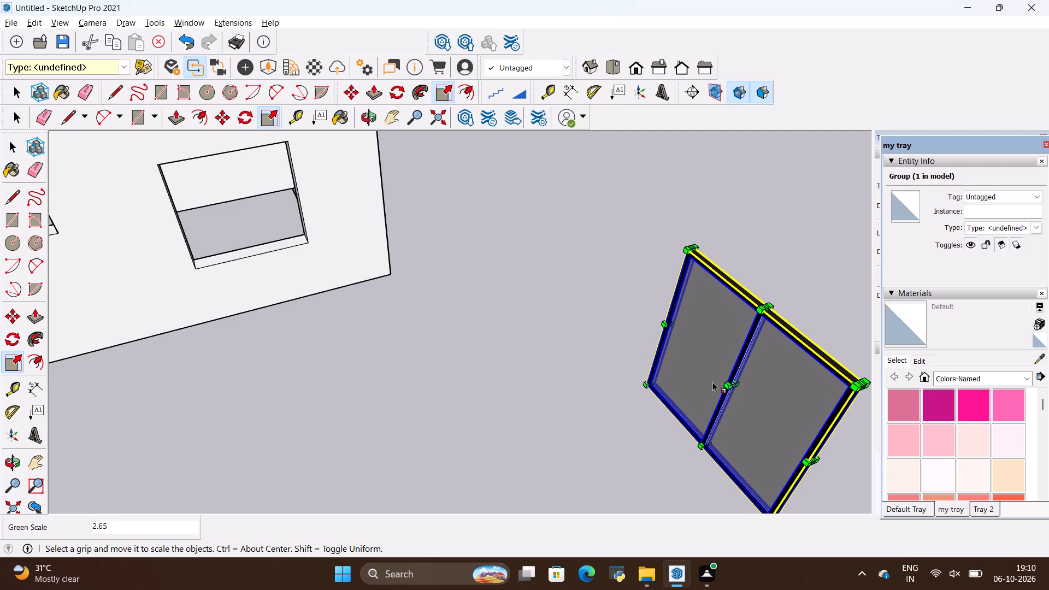
key(space)
click(620, 382)
Examine the thickened window frame's depth and profile from several angles.
middle_drag(742, 388, 602, 322)
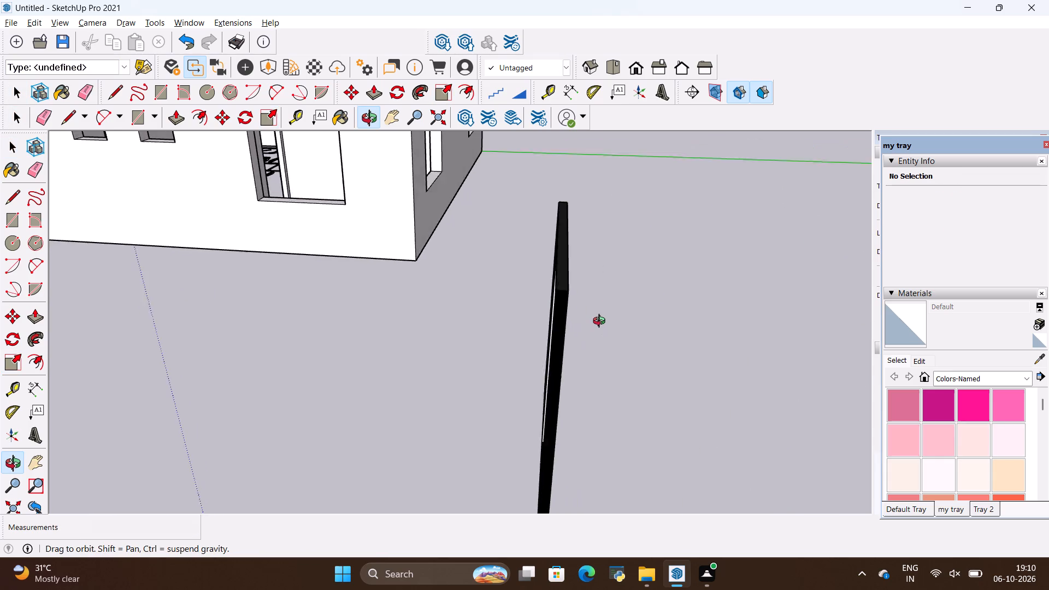
middle_drag(602, 322, 673, 343)
scroll(673, 346, down, 2)
scroll(748, 306, up, 6)
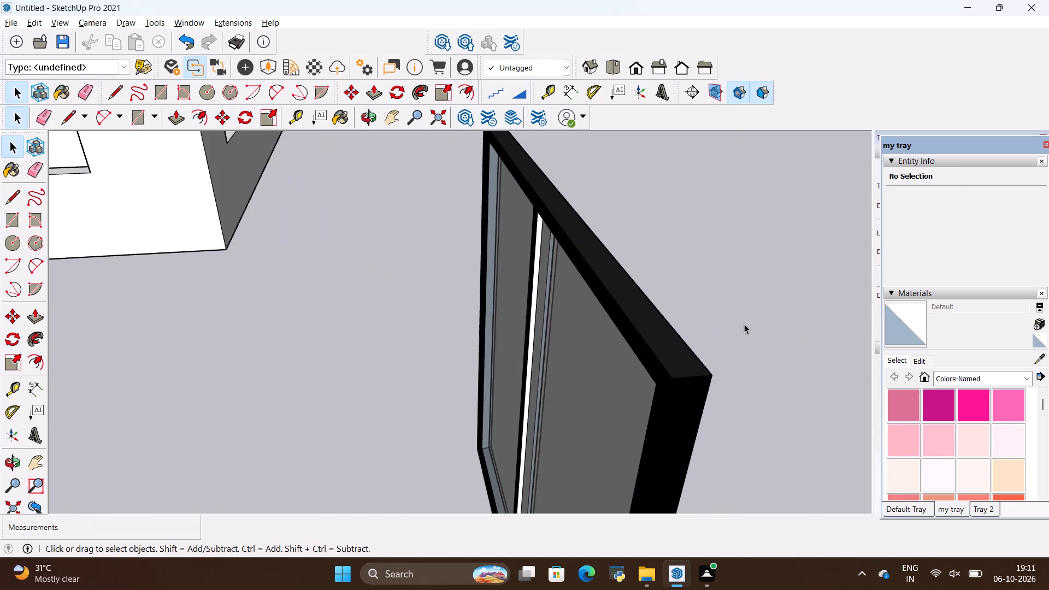
scroll(709, 362, up, 3)
scroll(709, 362, down, 4)
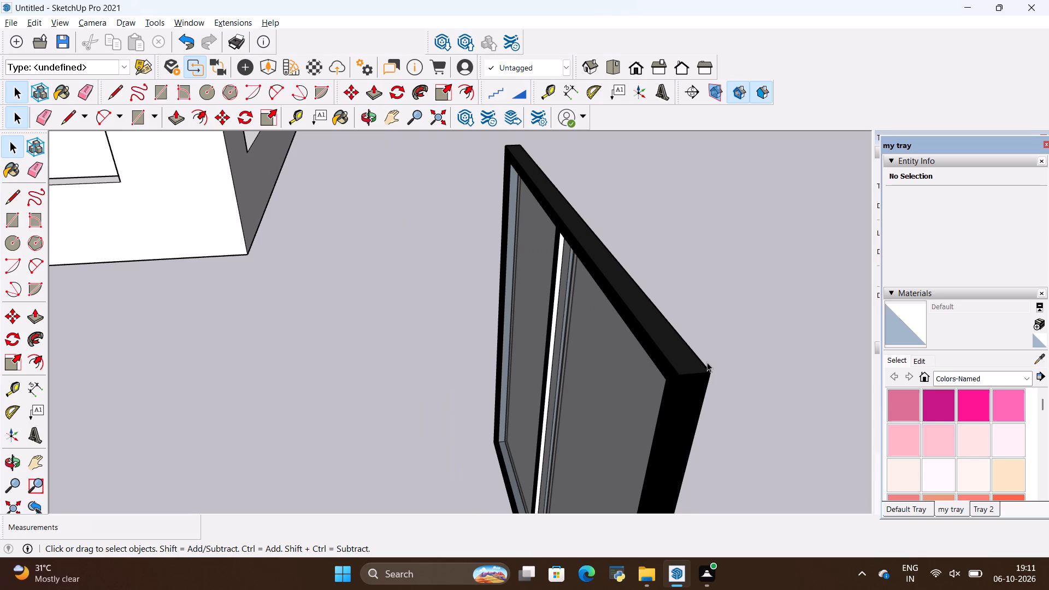
middle_drag(594, 380, 163, 363)
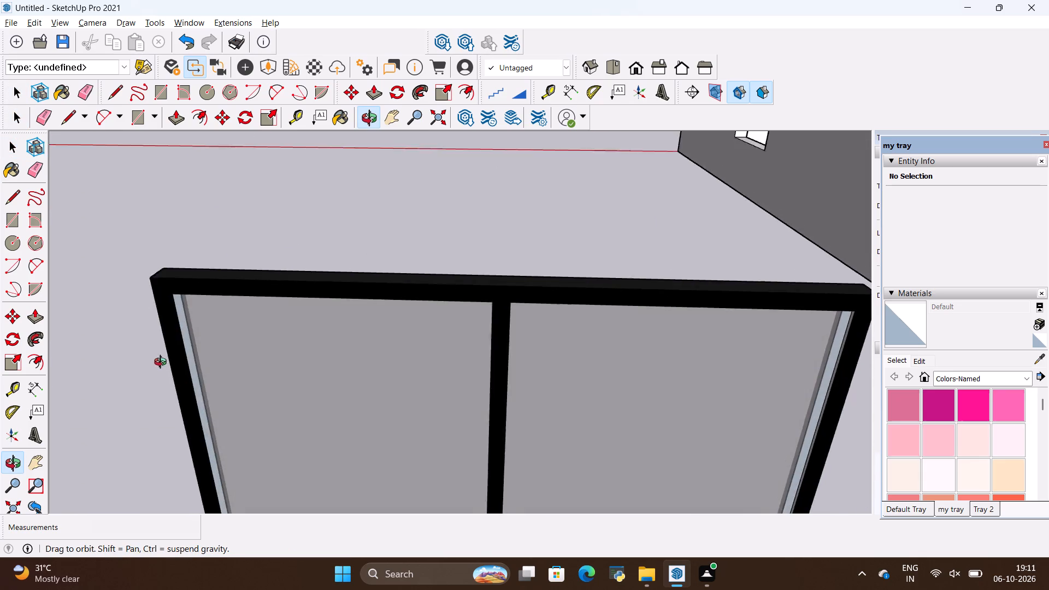
middle_drag(163, 363, 644, 386)
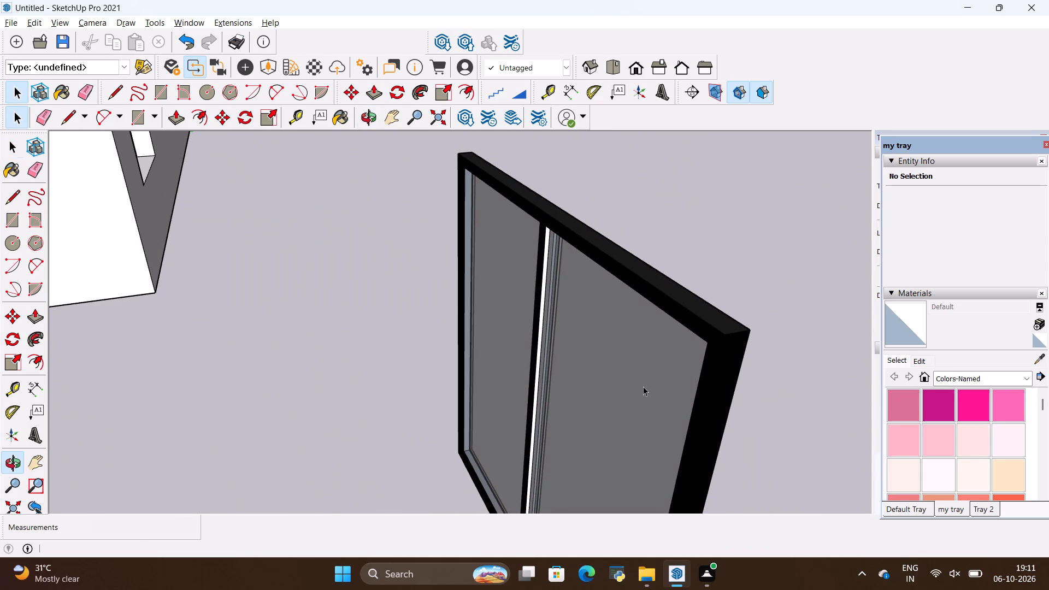
middle_drag(508, 398, 639, 426)
Scale the window group down from its upper corner by about 0.65 in width and 0.59 in height.
key(s)
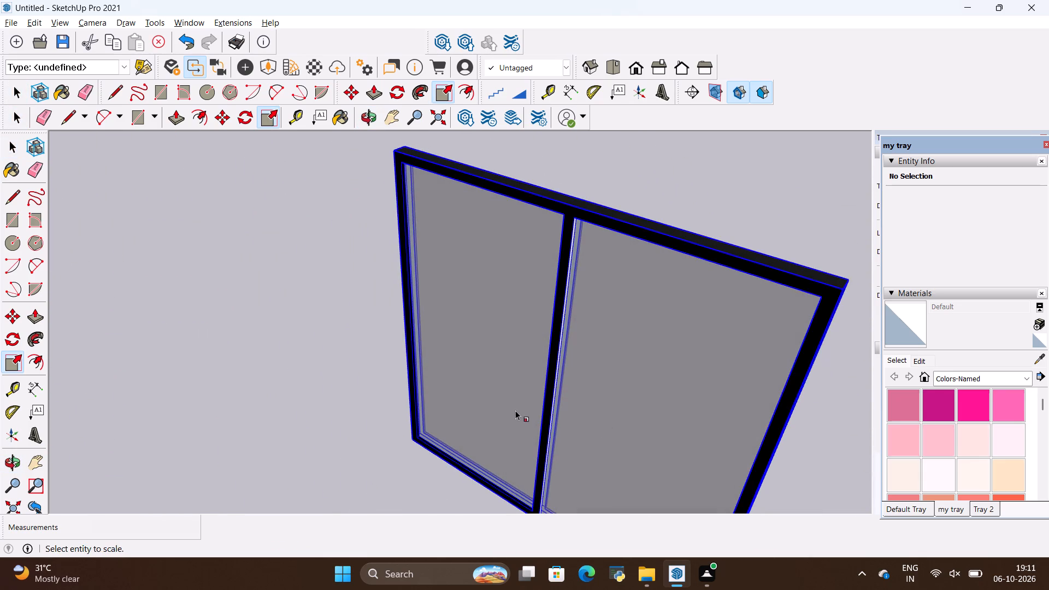
click(516, 393)
scroll(333, 358, down, 5)
scroll(606, 288, up, 5)
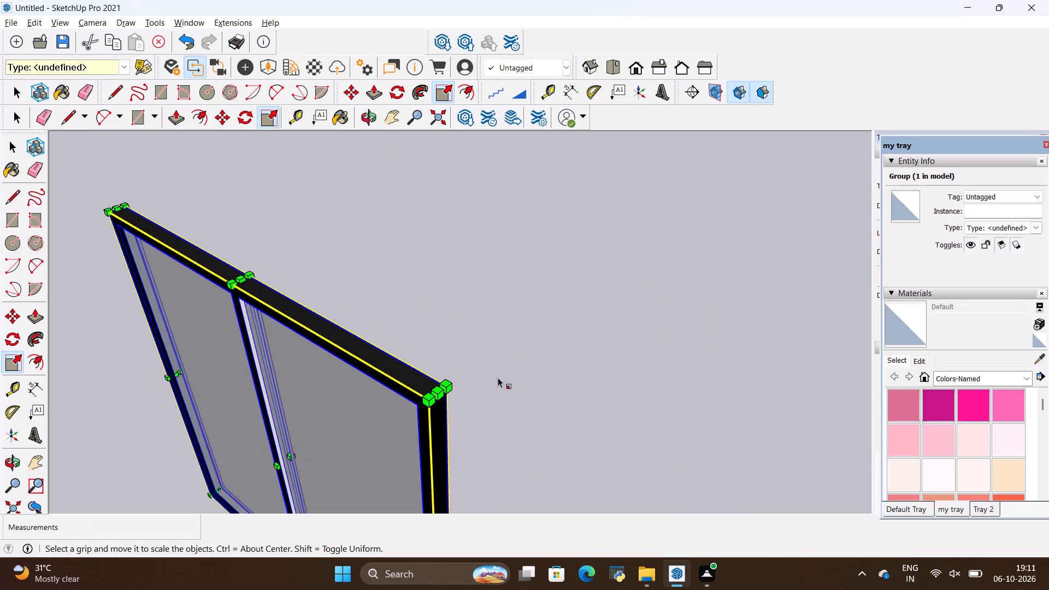
scroll(466, 384, up, 4)
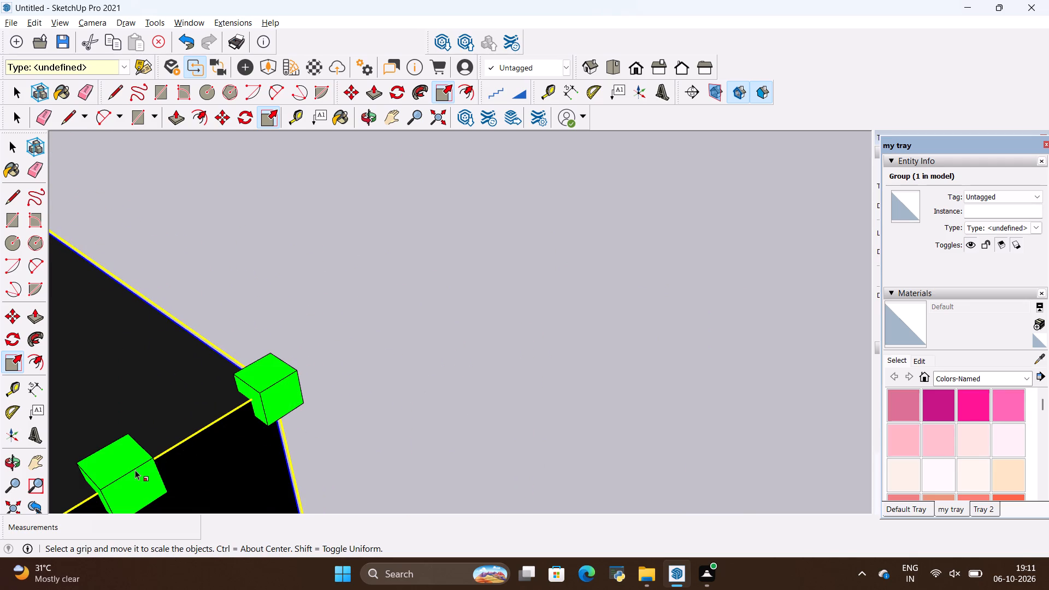
scroll(184, 398, down, 6)
scroll(396, 333, down, 6)
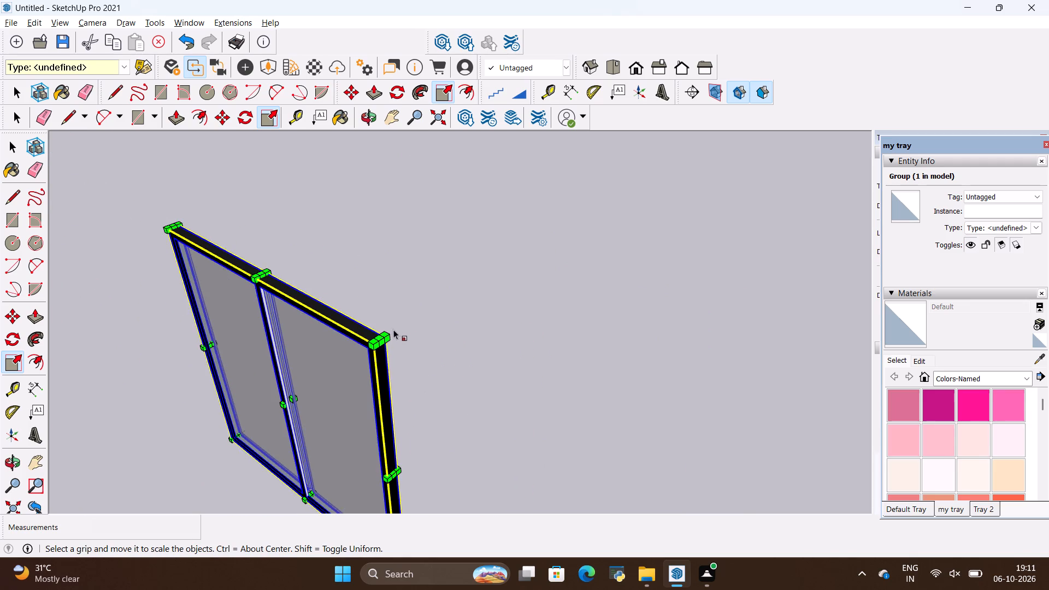
scroll(372, 352, up, 4)
click(386, 334)
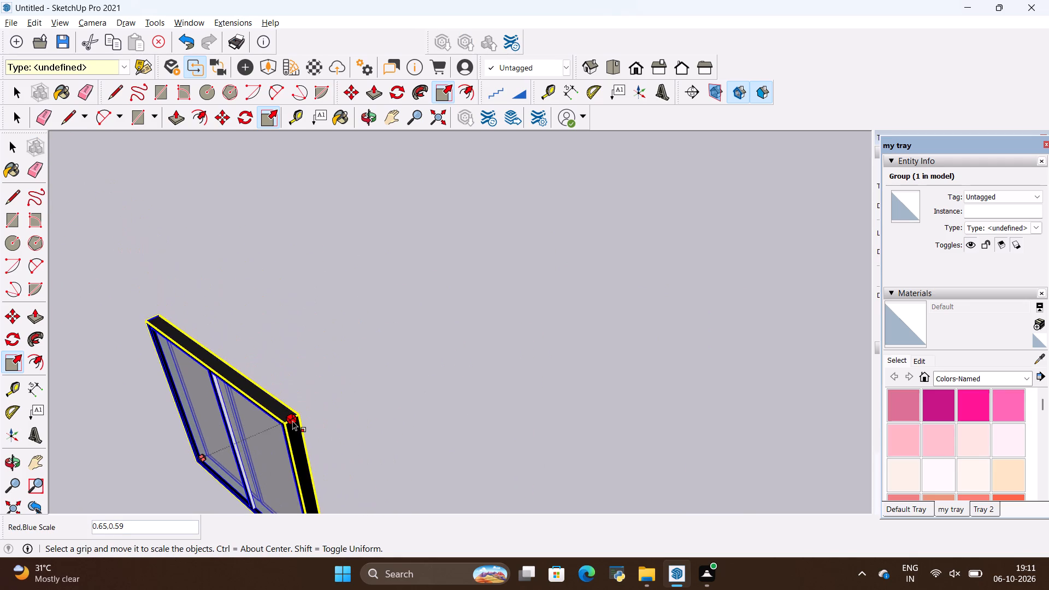
click(292, 421)
scroll(495, 332, down, 6)
key(space)
click(505, 313)
Move the window group by its lower corner to the lower corner of the opening in the far corner room's back wall.
middle_drag(357, 427, 587, 348)
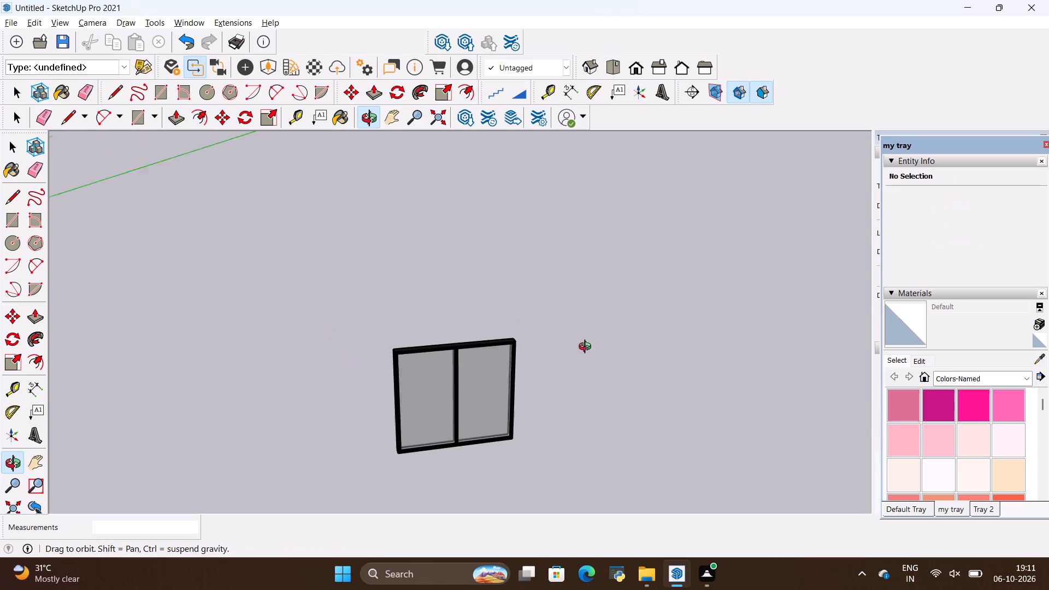
middle_drag(587, 348, 587, 345)
click(513, 377)
scroll(621, 299, down, 14)
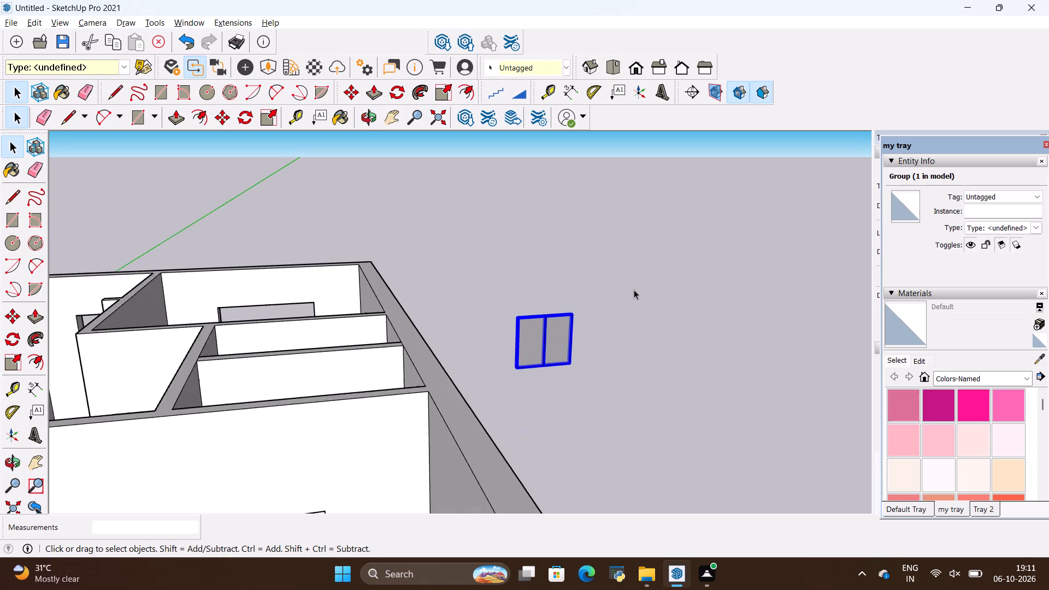
scroll(605, 360, up, 3)
middle_drag(640, 335, 535, 368)
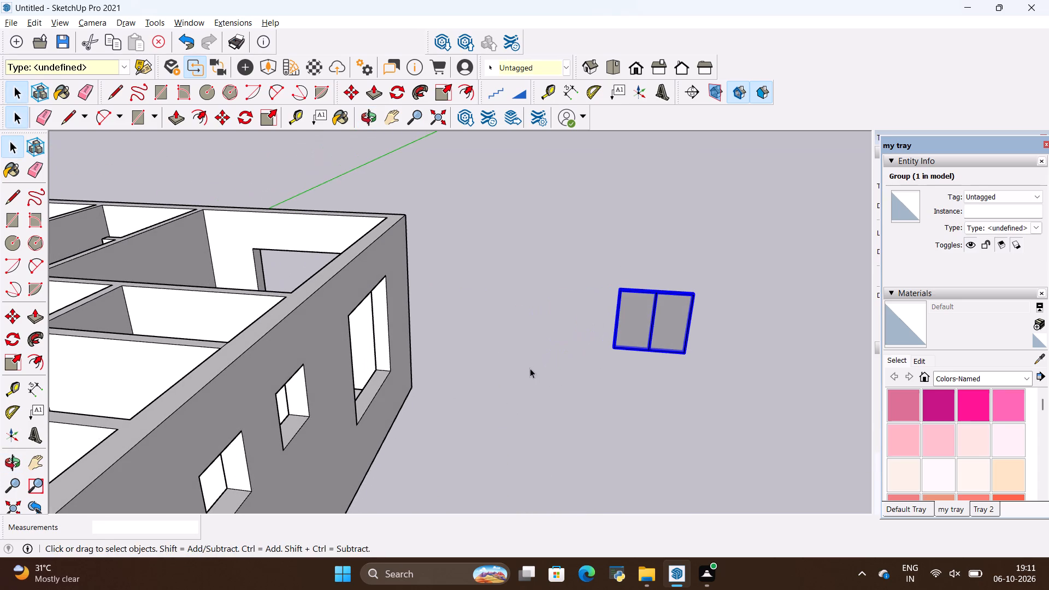
key(m)
scroll(657, 335, up, 3)
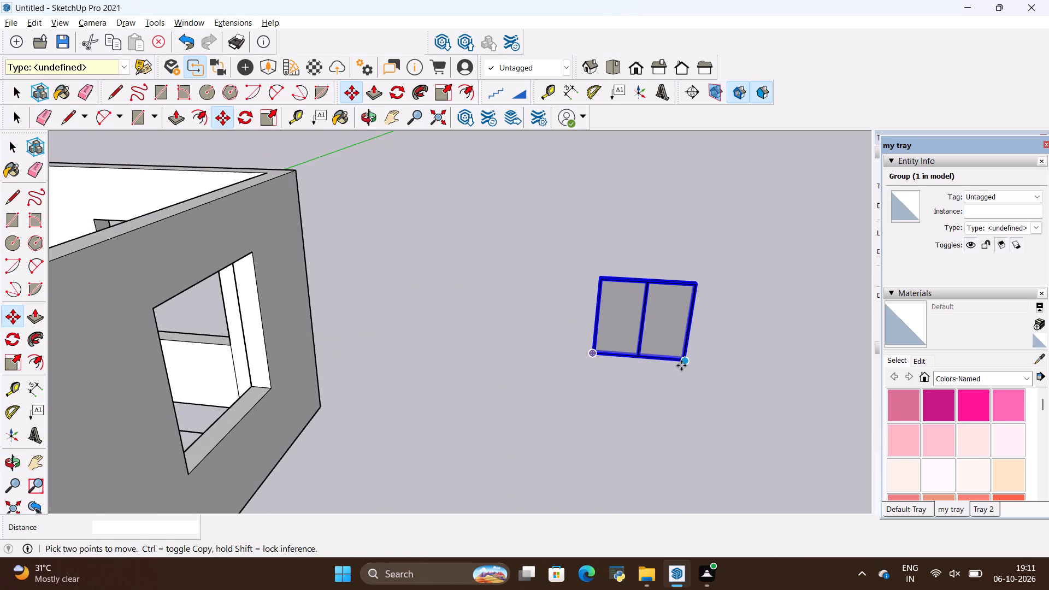
click(681, 365)
scroll(581, 337, down, 11)
scroll(213, 273, up, 8)
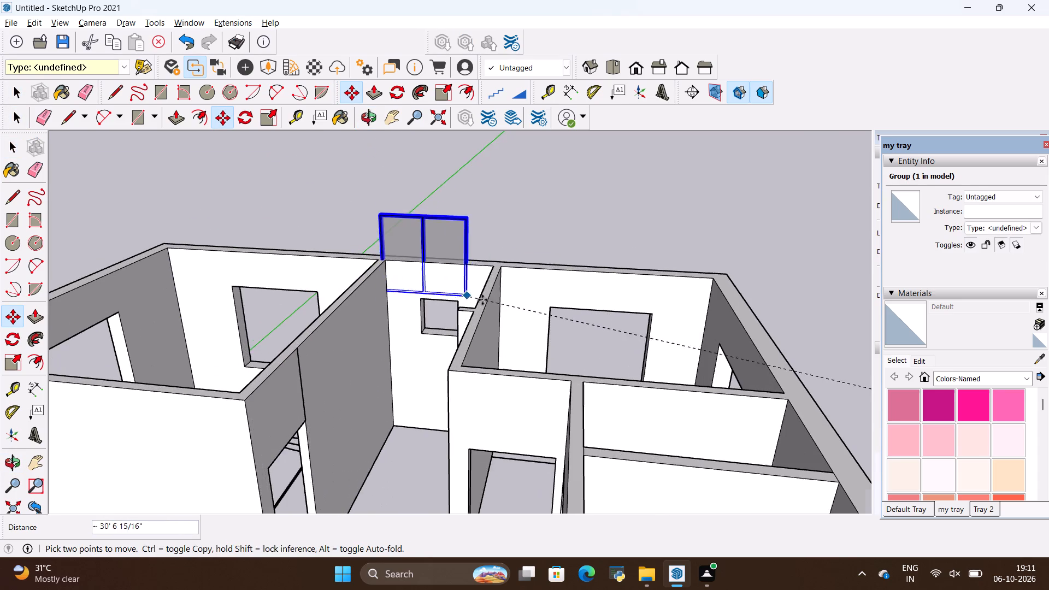
middle_drag(588, 342, 570, 397)
scroll(607, 393, up, 13)
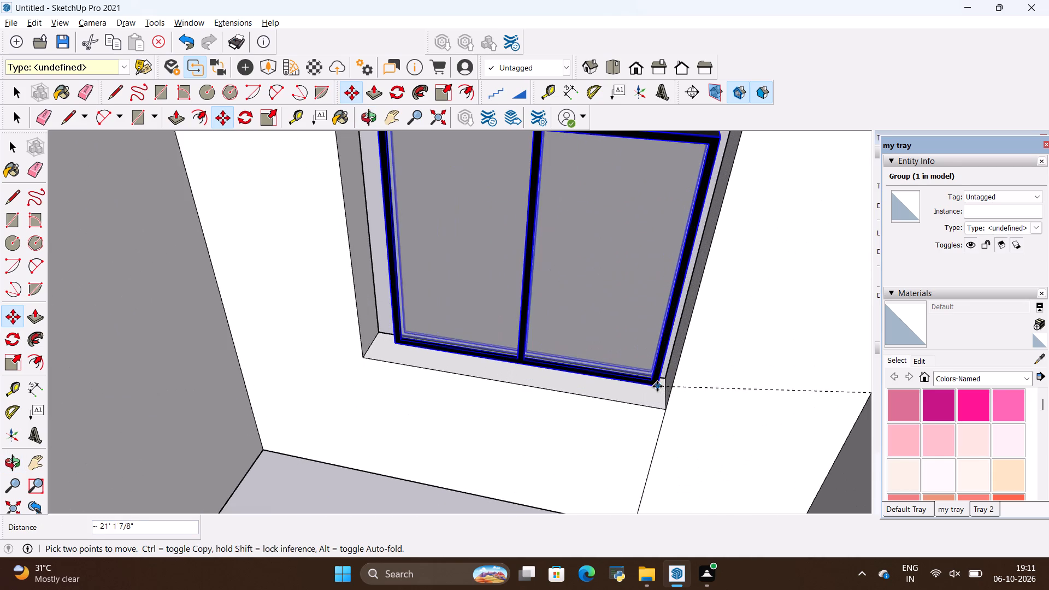
click(669, 396)
Scale the window group's width and height from its upper corner to the upper corner of the wall opening.
scroll(664, 427, down, 6)
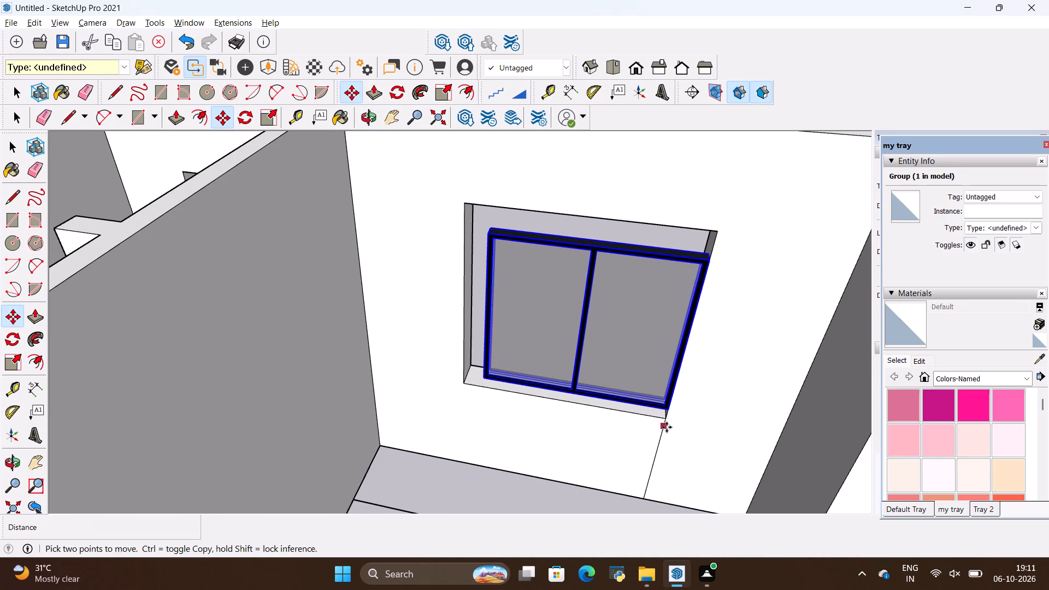
scroll(476, 196, up, 9)
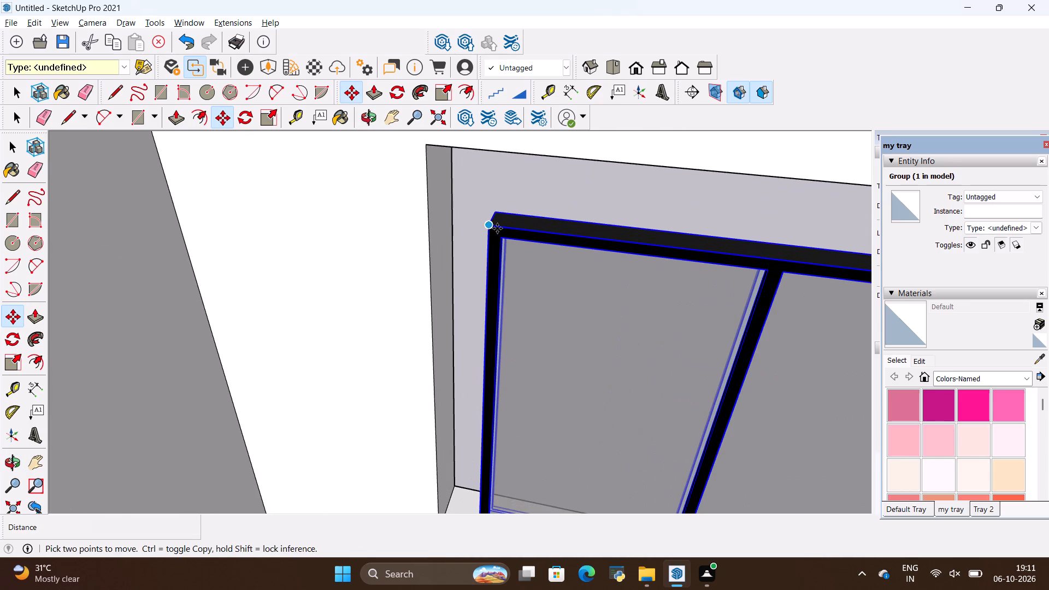
key(s)
scroll(493, 220, up, 3)
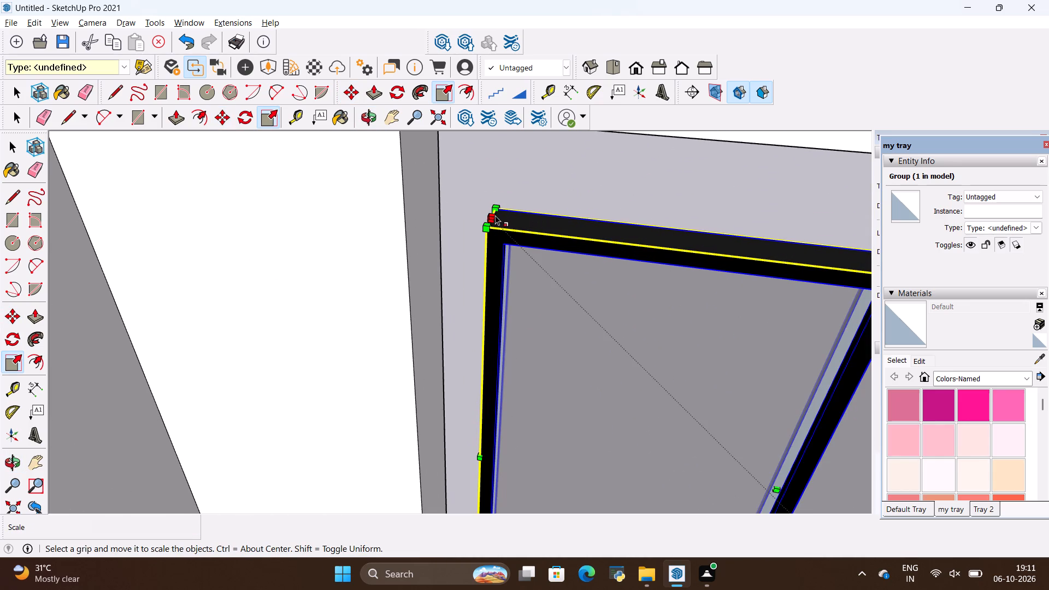
click(494, 215)
scroll(416, 245, down, 9)
scroll(452, 300, down, 5)
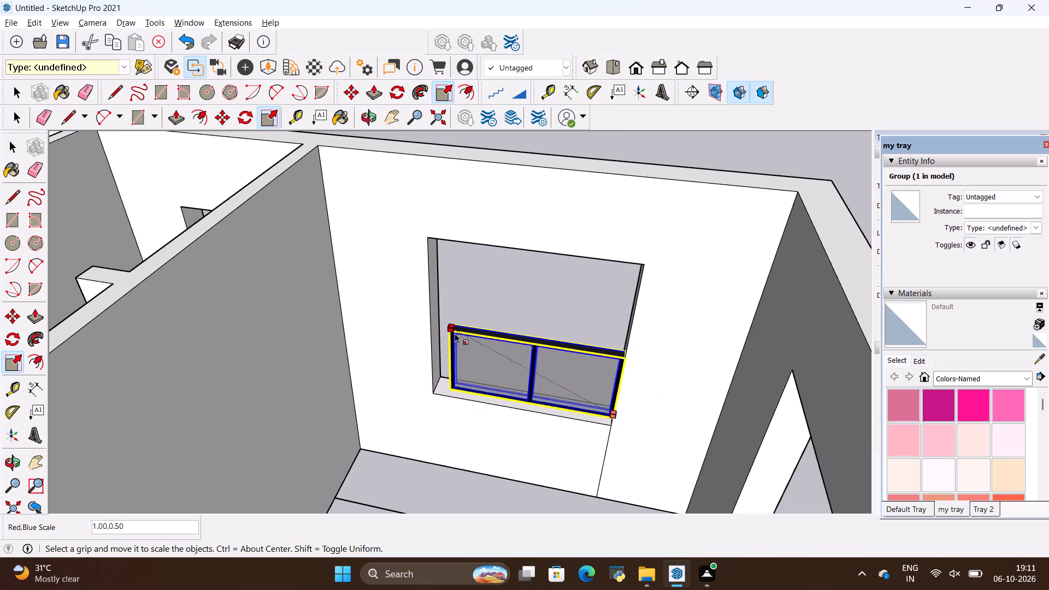
middle_drag(455, 333, 447, 290)
scroll(432, 223, up, 6)
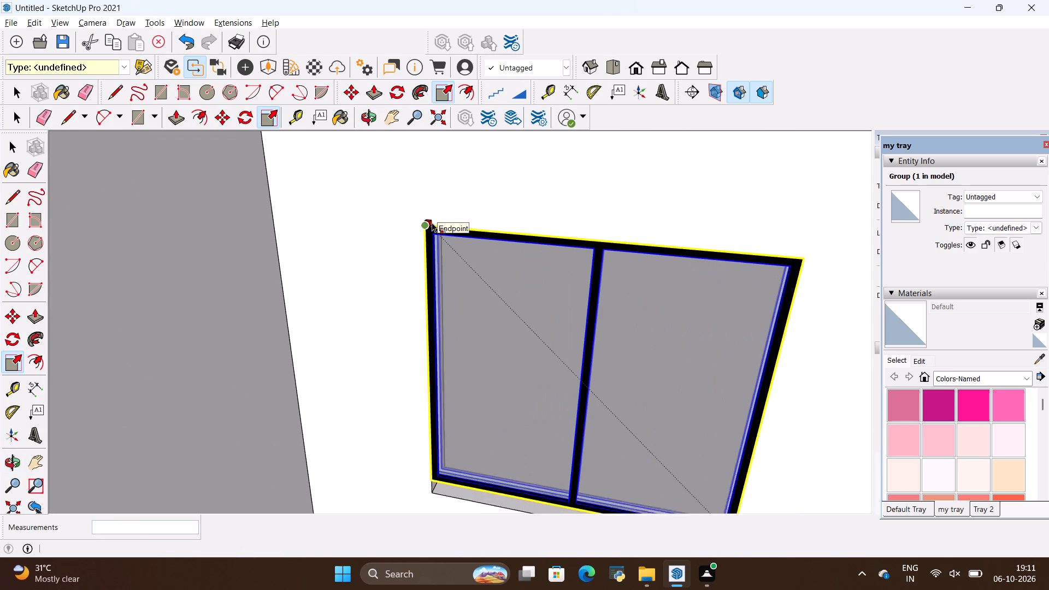
click(432, 222)
scroll(420, 244, down, 5)
Copy the fitted window group by its lower corner into the opening in the bedroom's back wall, above the bed.
scroll(526, 390, up, 3)
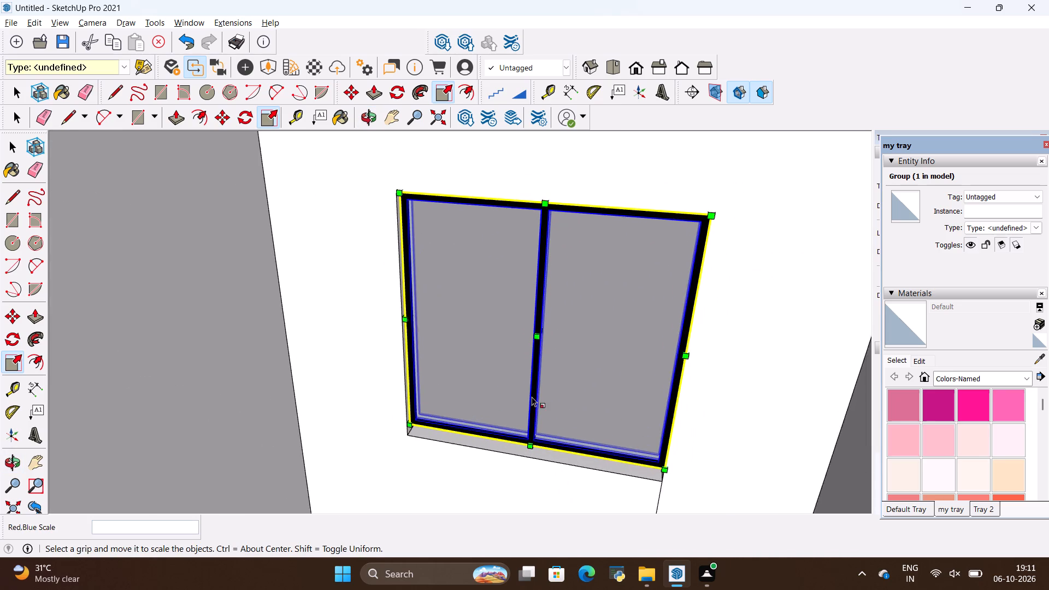
scroll(642, 430, up, 3)
key(m)
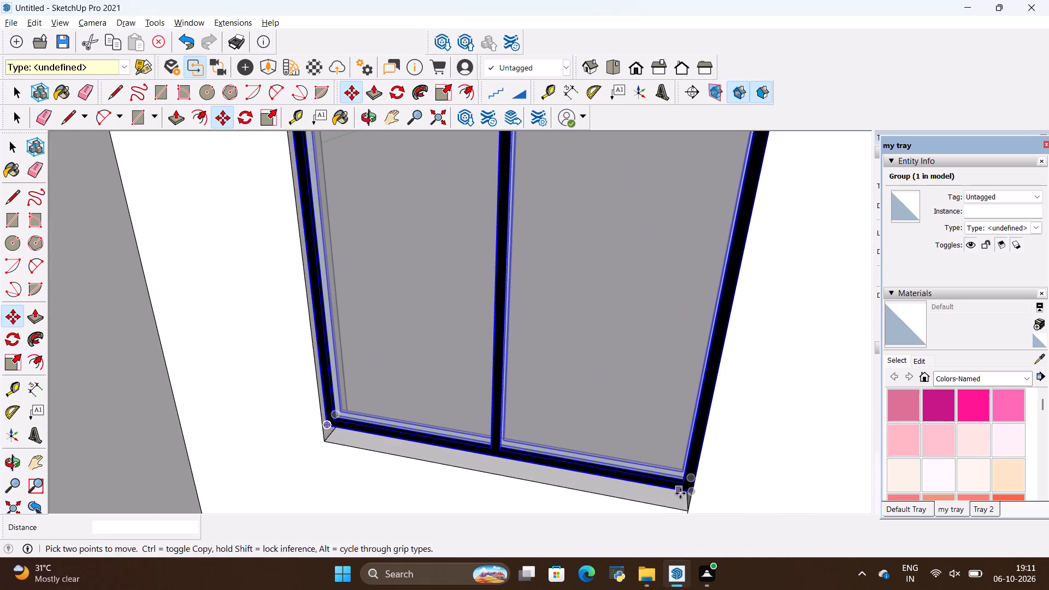
ctrl+click(690, 497)
scroll(687, 470, down, 14)
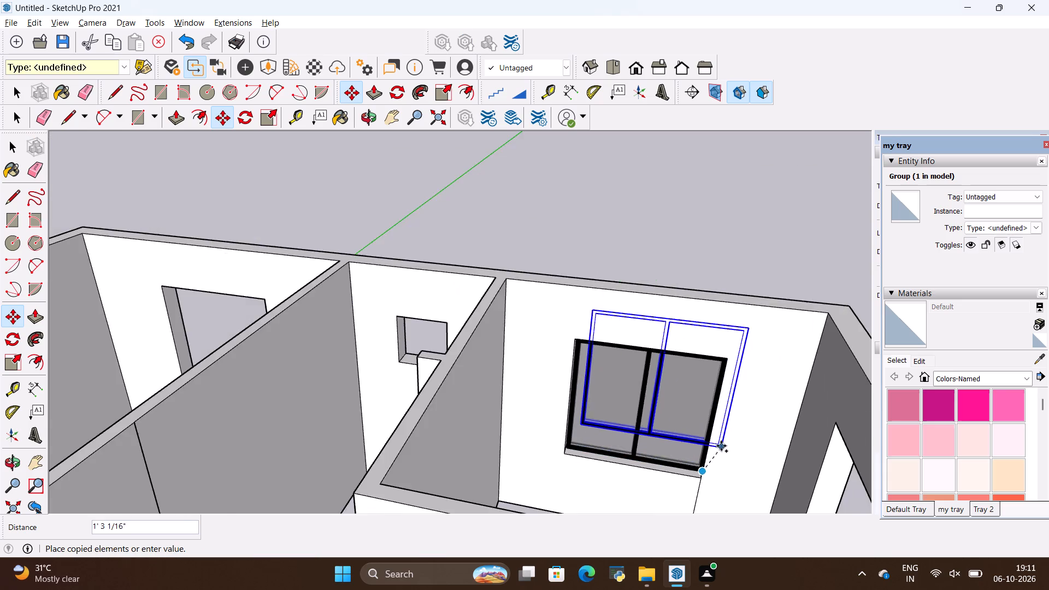
scroll(721, 446, down, 7)
middle_drag(376, 422, 521, 461)
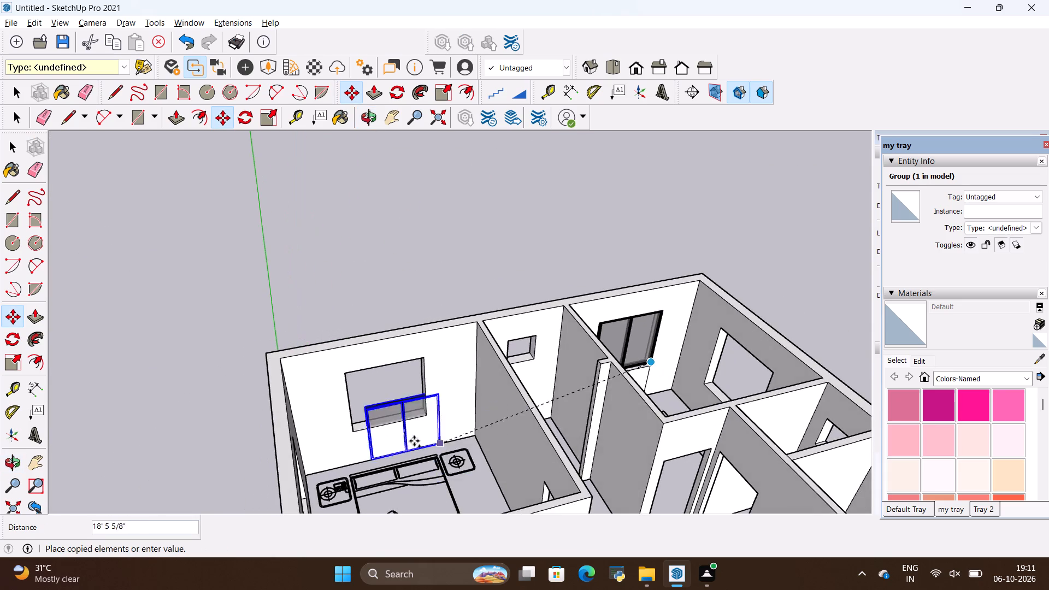
scroll(412, 424, up, 12)
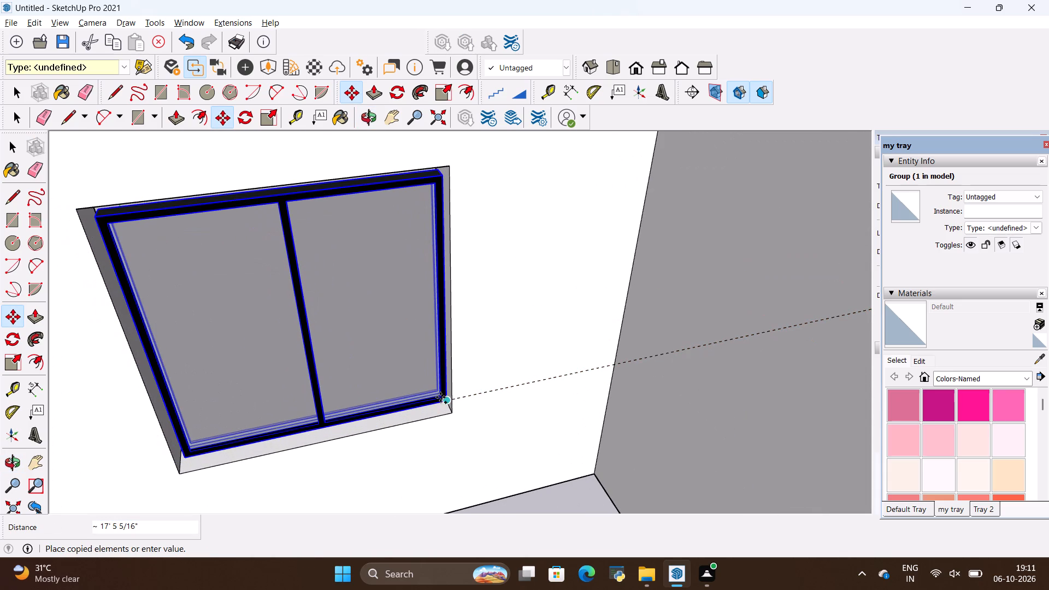
click(440, 397)
Copy the bedroom window by its lower corner into the opening in the front wall of the dining and sitting area.
ctrl+click(443, 402)
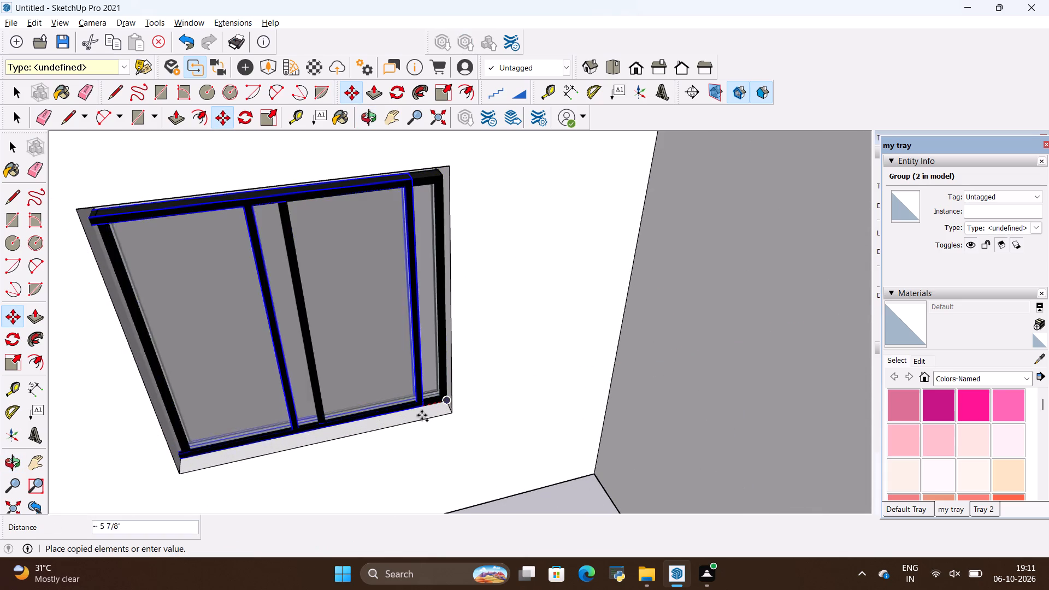
scroll(391, 383, down, 20)
scroll(391, 383, down, 6)
scroll(371, 302, down, 4)
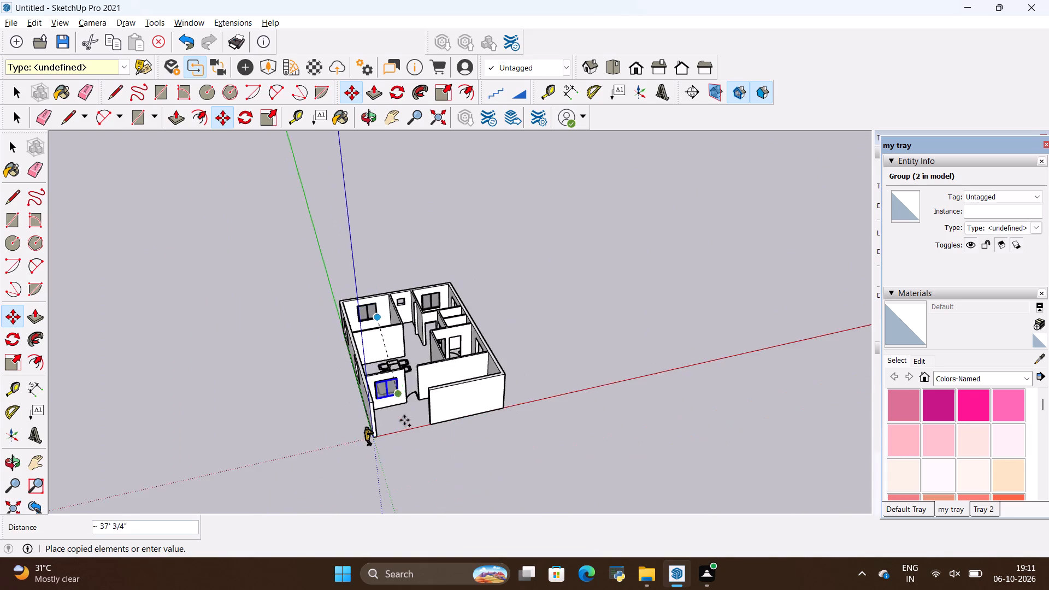
scroll(404, 421, up, 20)
scroll(404, 421, up, 4)
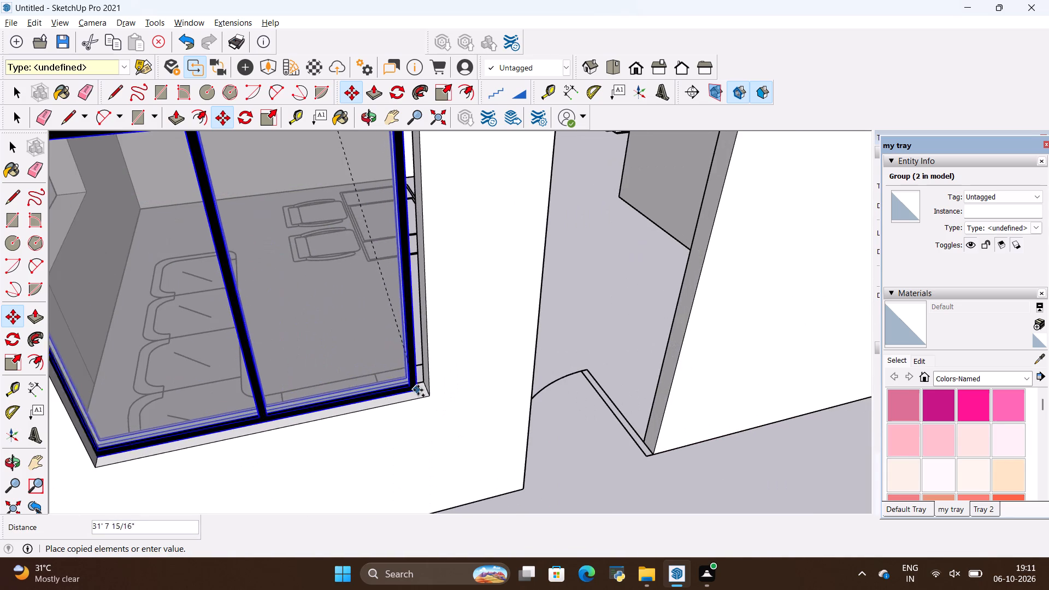
click(426, 388)
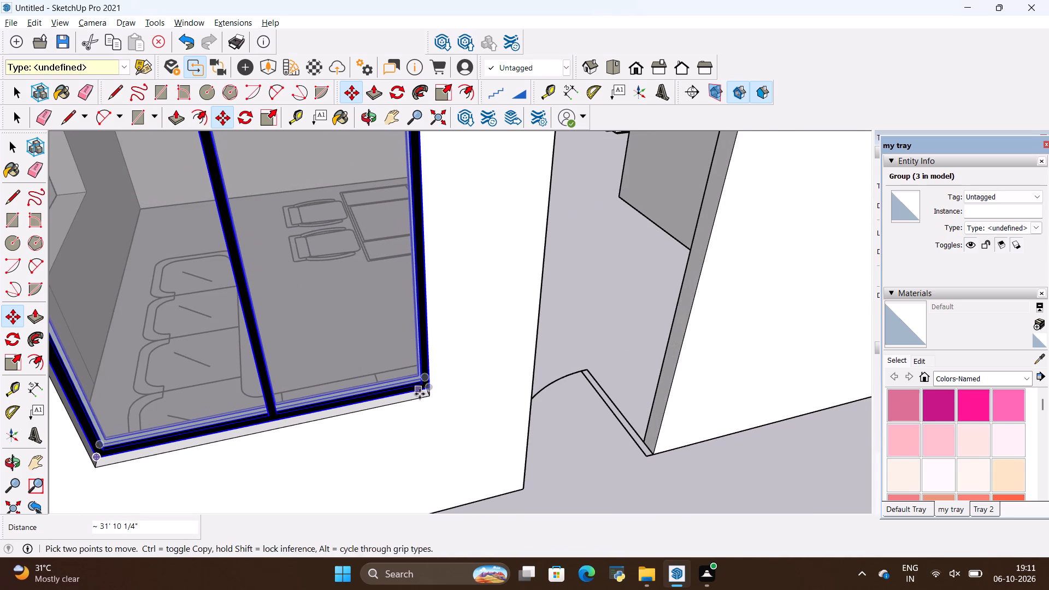
Copy the front window to the empty ground outside the house, about 20' away, beside the long side wall.
drag(426, 390, 422, 398)
scroll(403, 465, down, 11)
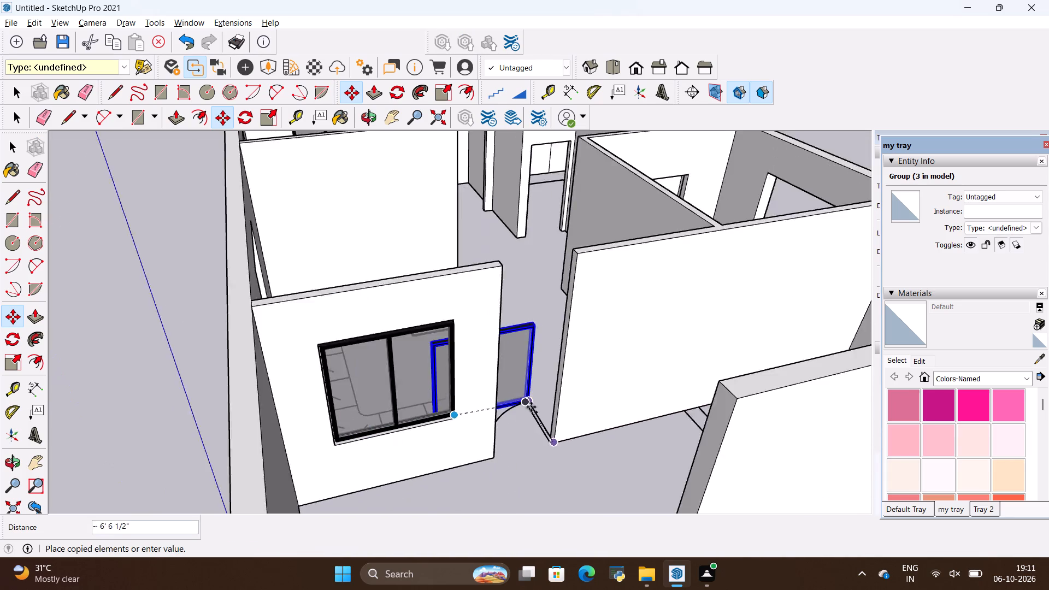
scroll(531, 407, down, 8)
click(332, 383)
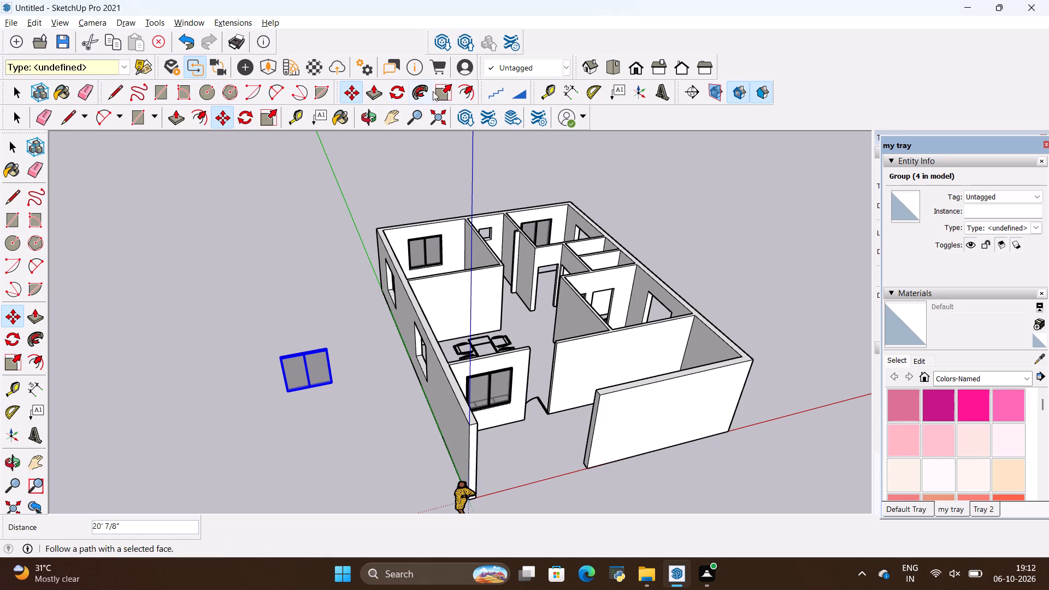
Rotate the loose window copy 90 degrees about the vertical axis, parallel to the long side wall.
click(398, 91)
click(313, 400)
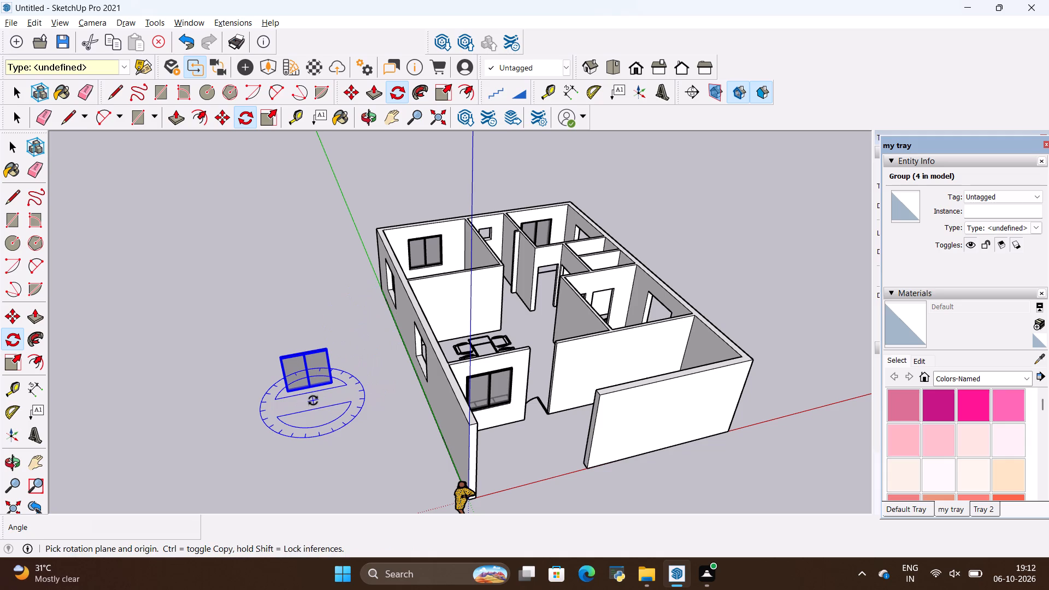
click(334, 395)
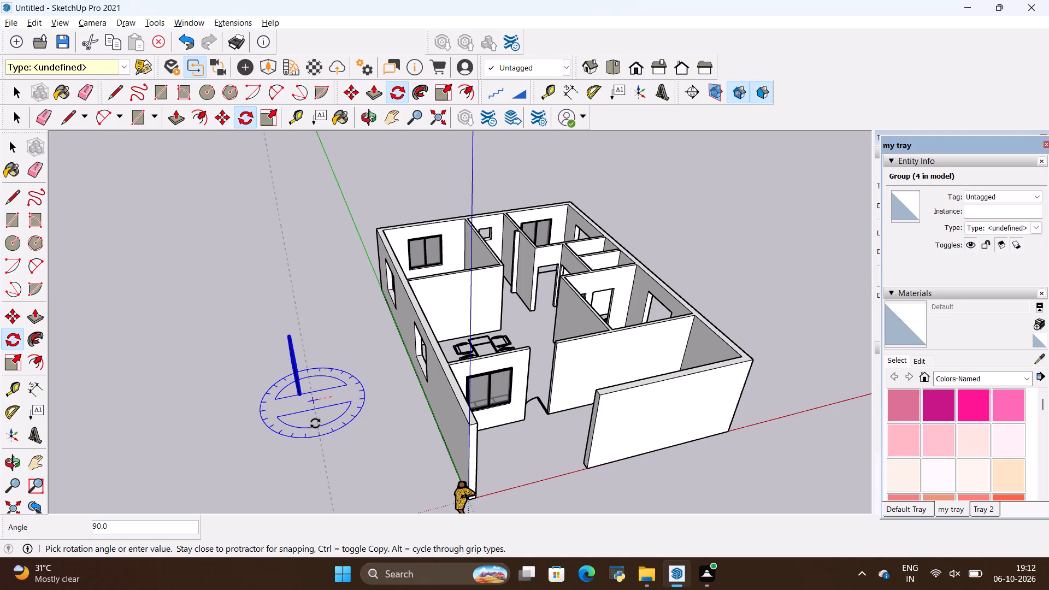
click(315, 424)
key(space)
click(255, 372)
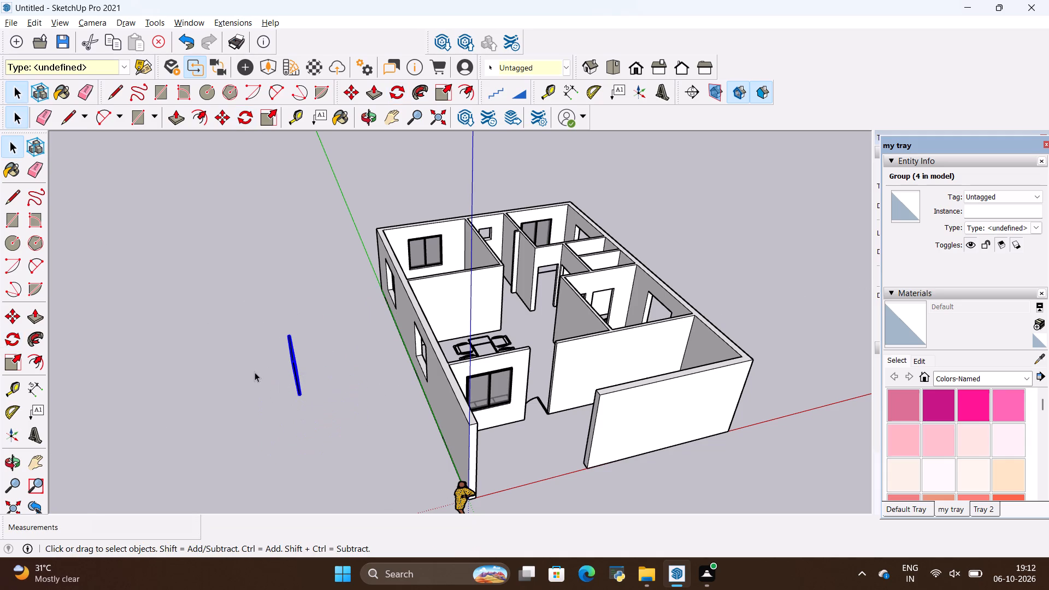
Move the rotated window by its lower corner into the dining area's side wall opening, partway into the wall's depth.
scroll(251, 400, down, 5)
middle_drag(249, 410, 567, 340)
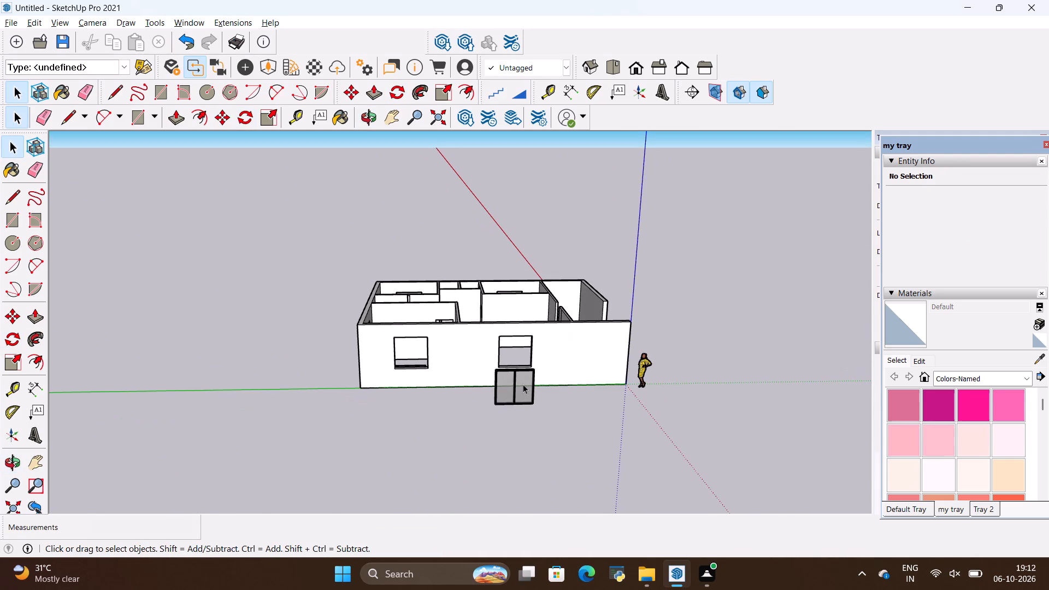
click(522, 385)
key(m)
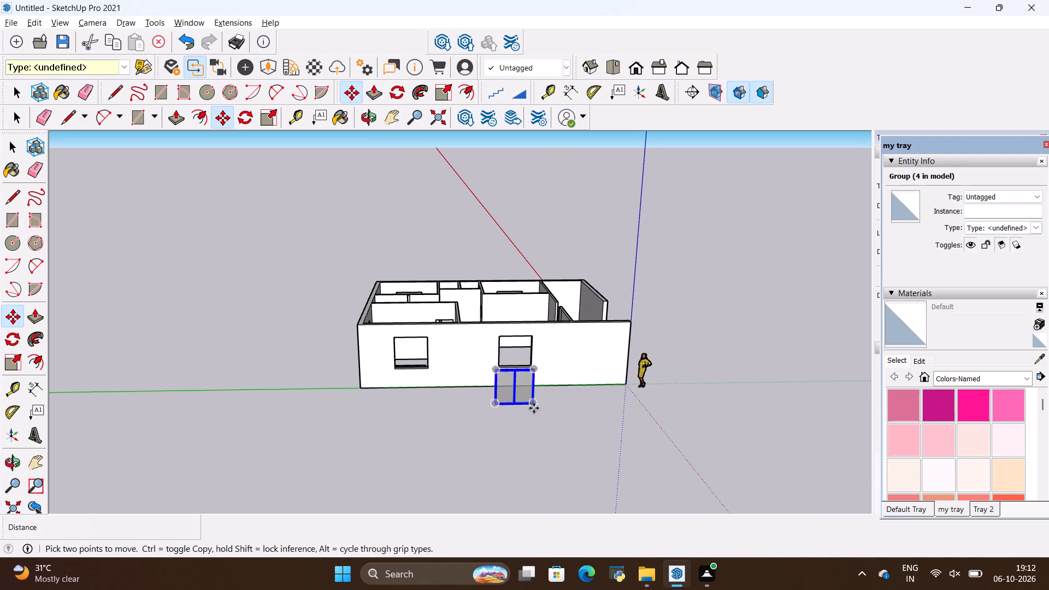
click(533, 405)
scroll(523, 360, up, 5)
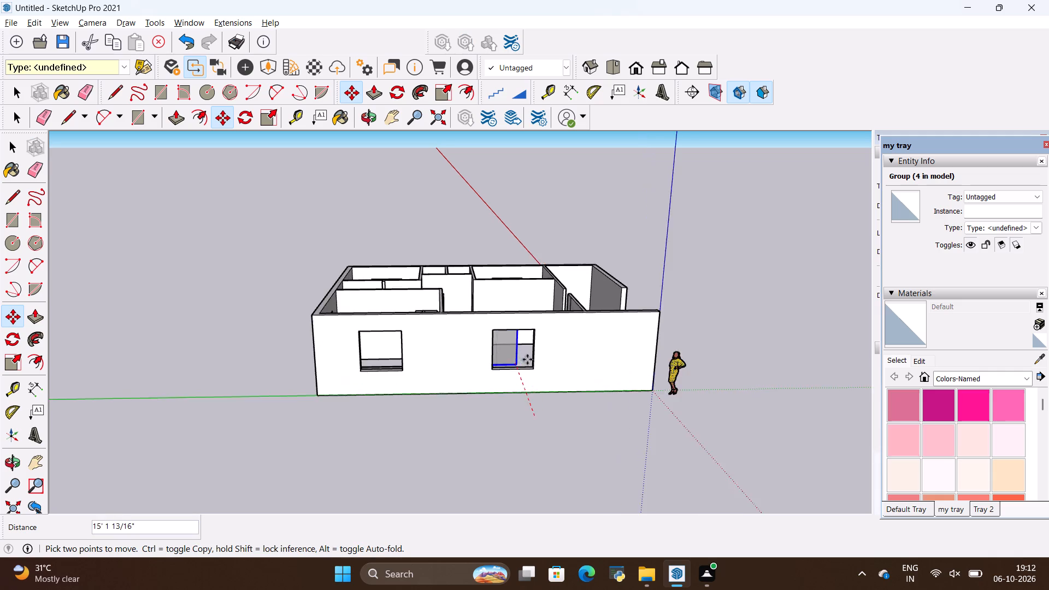
scroll(527, 359, up, 14)
middle_drag(526, 394, 549, 465)
scroll(543, 468, up, 4)
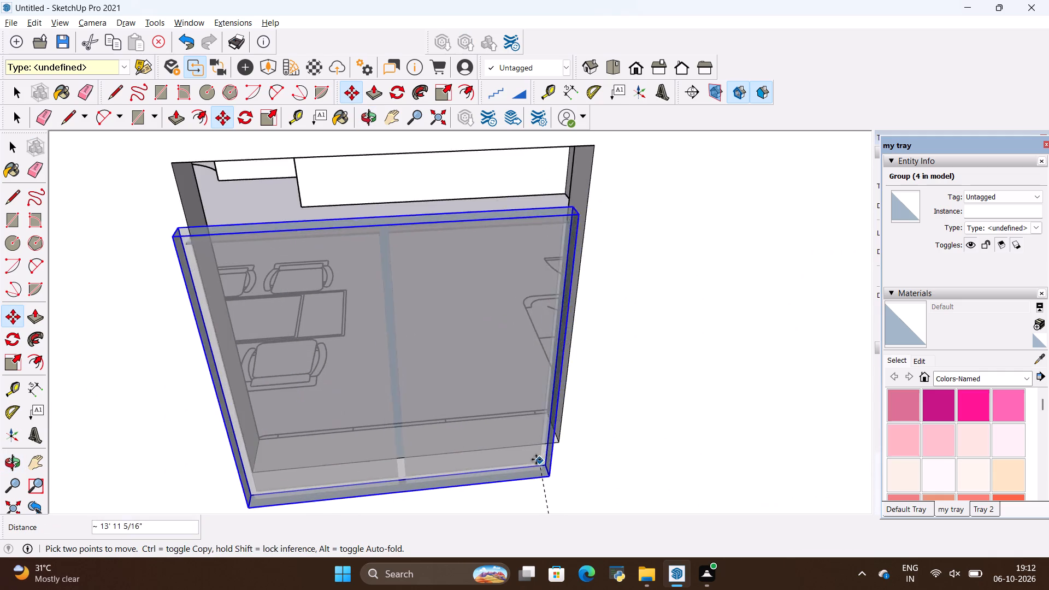
scroll(526, 441, up, 3)
scroll(558, 411, up, 2)
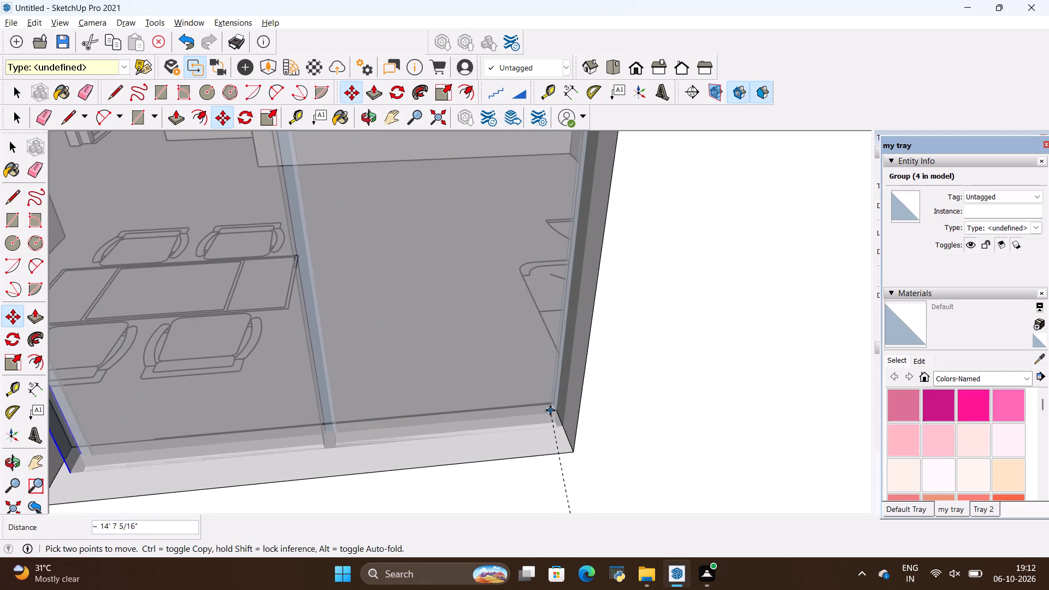
click(550, 410)
click(563, 426)
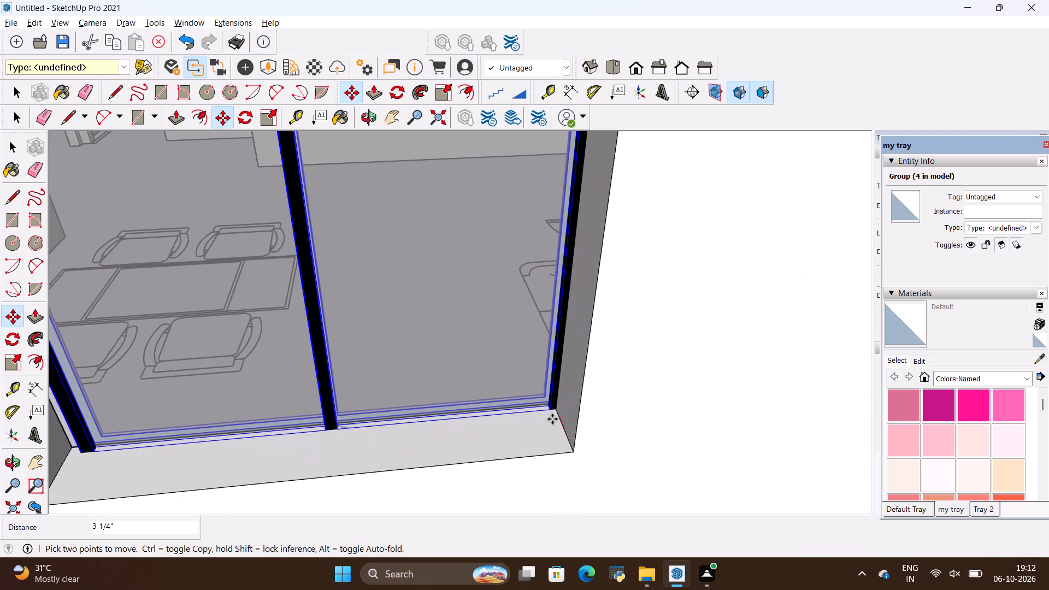
click(564, 424)
Copy the side wall window by its lower corner into the bedroom's opening in the same wall.
ctrl+click(563, 428)
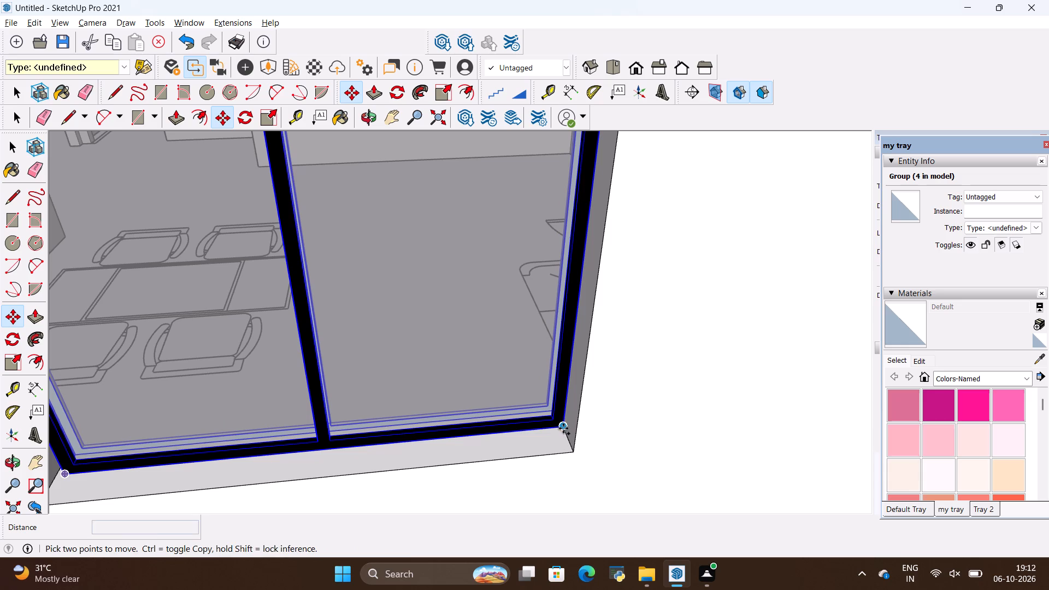
scroll(643, 374, down, 14)
scroll(773, 340, down, 4)
scroll(82, 449, up, 5)
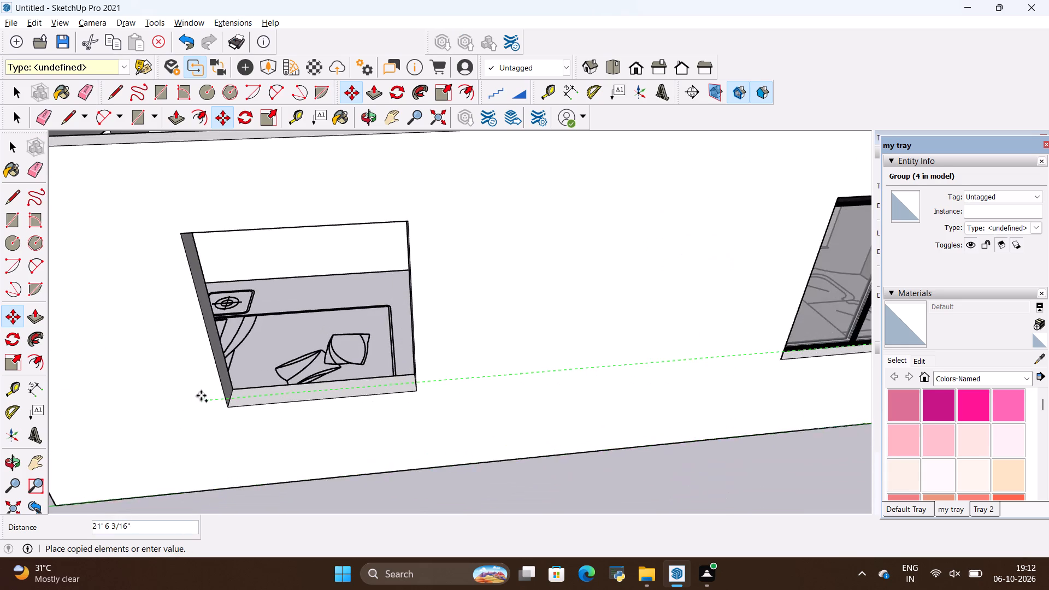
scroll(201, 396, up, 3)
middle_drag(315, 365, 367, 415)
scroll(394, 396, down, 5)
middle_drag(423, 401, 391, 319)
scroll(391, 319, down, 1)
scroll(537, 462, up, 7)
click(559, 471)
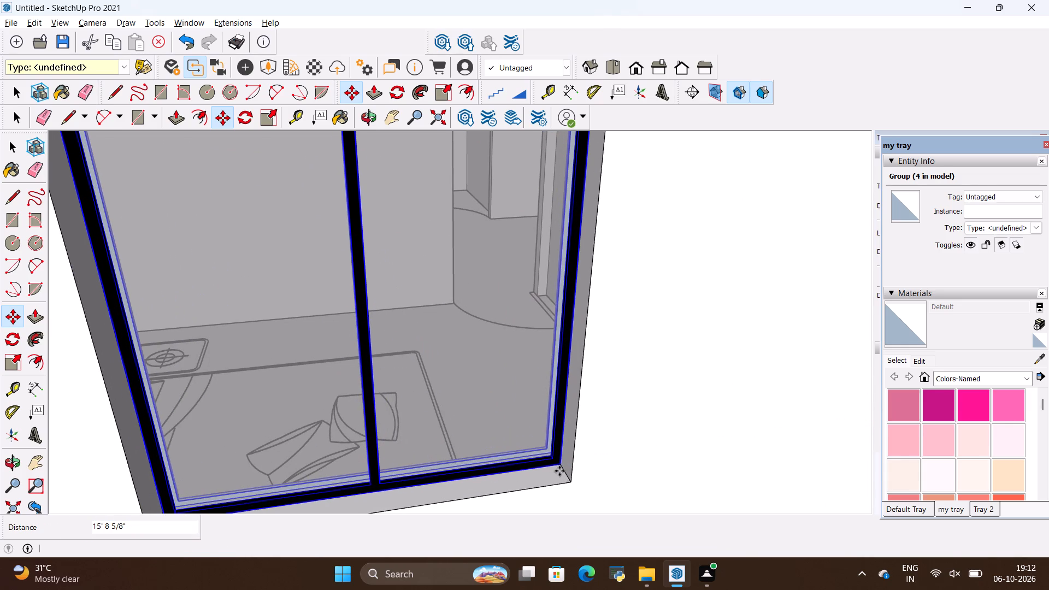
Copy the bedroom's side window across the house into the far corner room's opening in the opposite side wall.
ctrl+click(565, 467)
scroll(406, 486, down, 3)
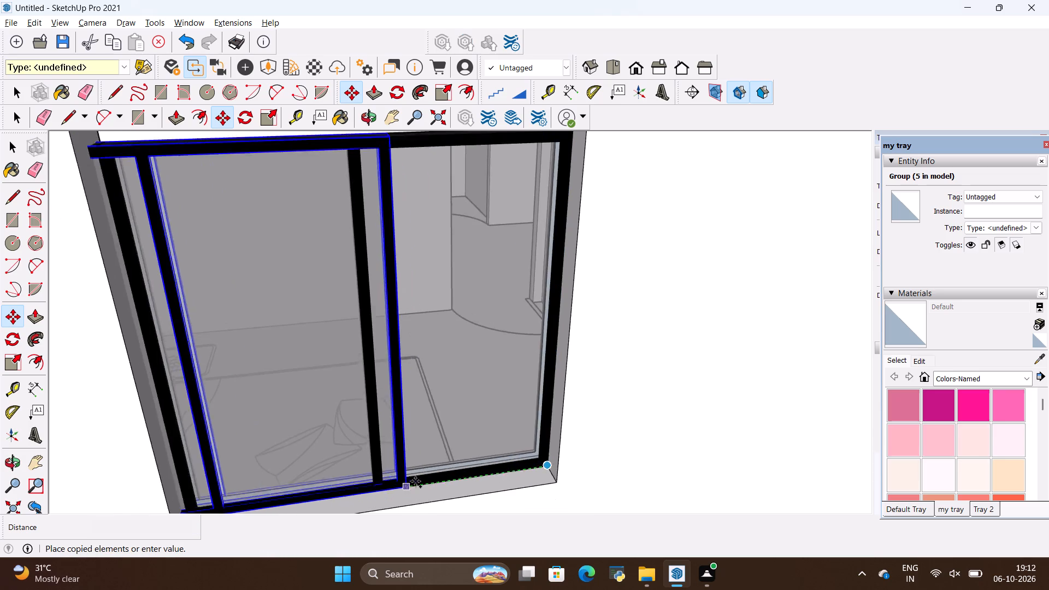
scroll(415, 481, down, 20)
scroll(415, 481, down, 1)
scroll(364, 251, up, 3)
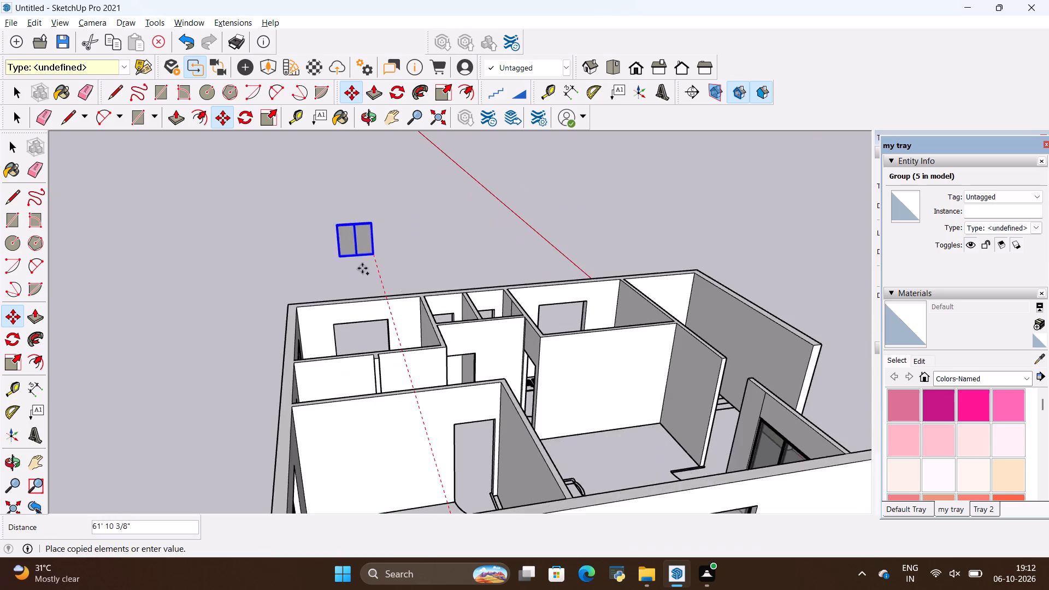
scroll(362, 268, up, 13)
middle_drag(412, 371, 433, 464)
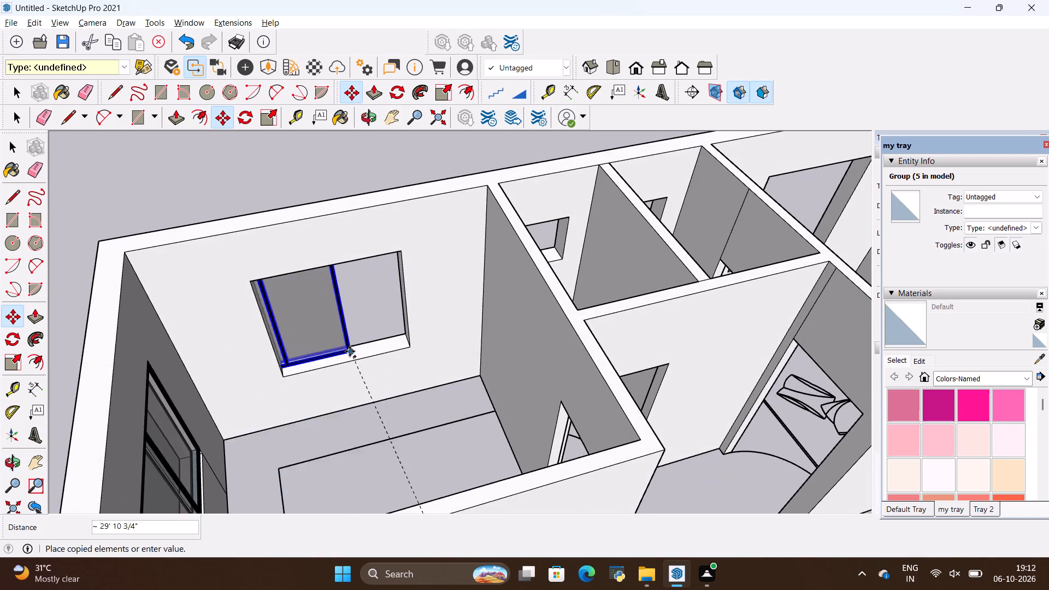
scroll(350, 350, up, 5)
scroll(410, 354, up, 6)
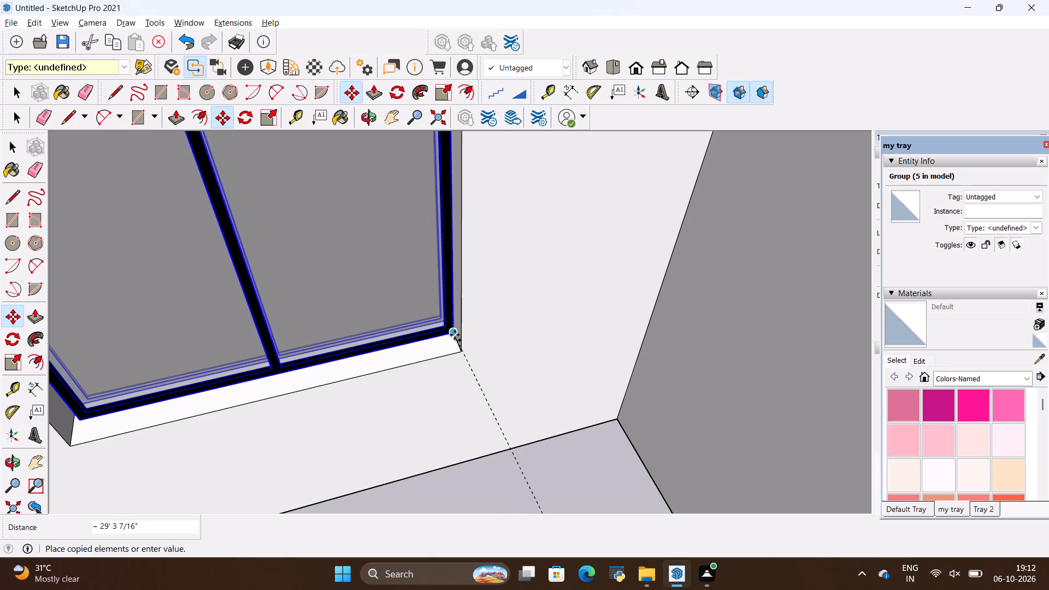
click(450, 335)
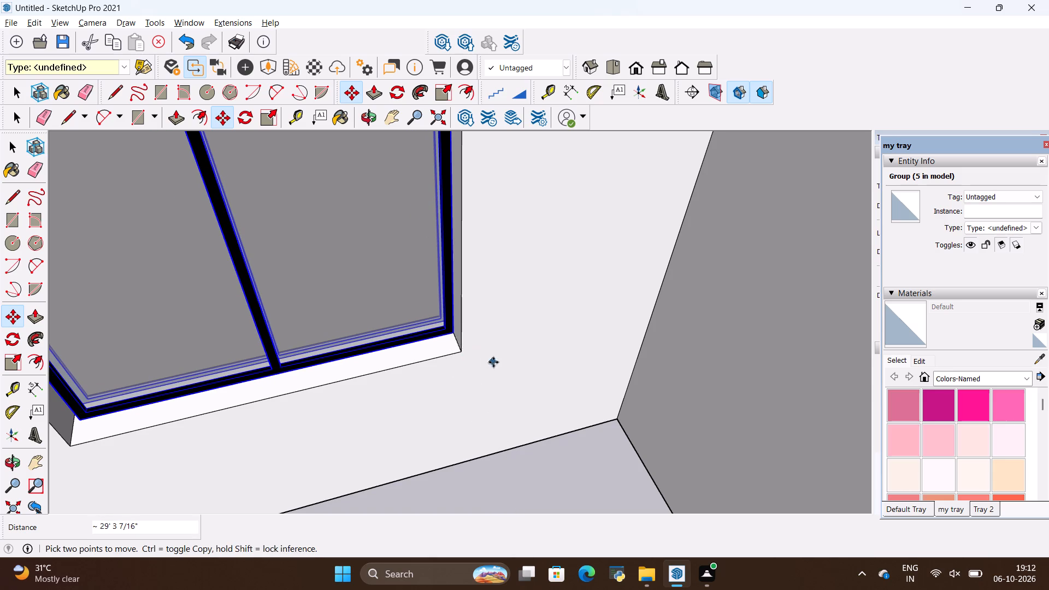
Scale the new corner-room window by about 1.01 in width and 1.06 in height to the opening's upper corner.
scroll(493, 362, down, 6)
middle_drag(453, 377, 440, 357)
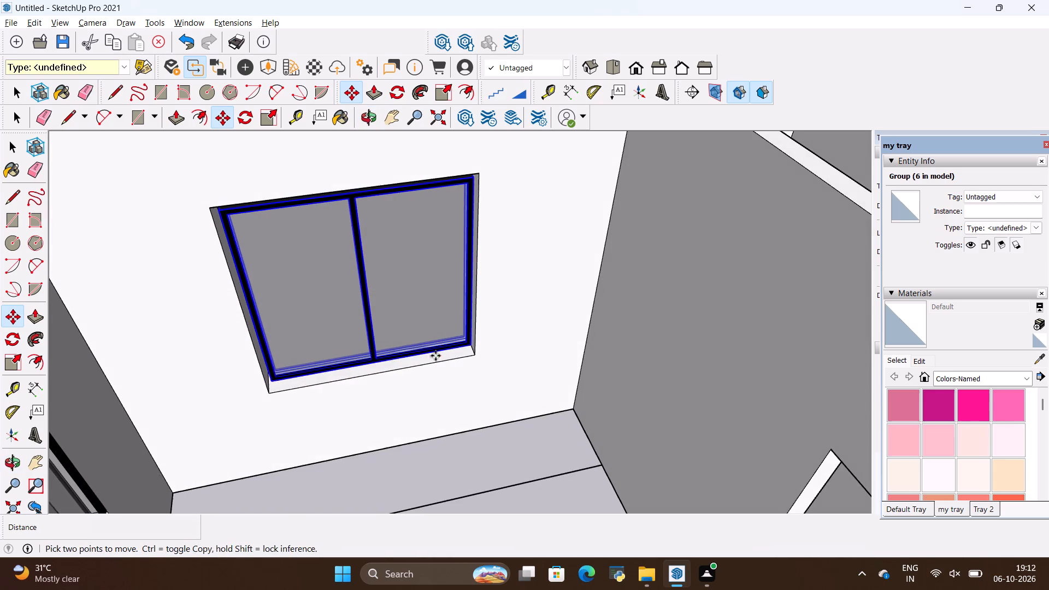
scroll(232, 180, up, 20)
scroll(232, 180, up, 2)
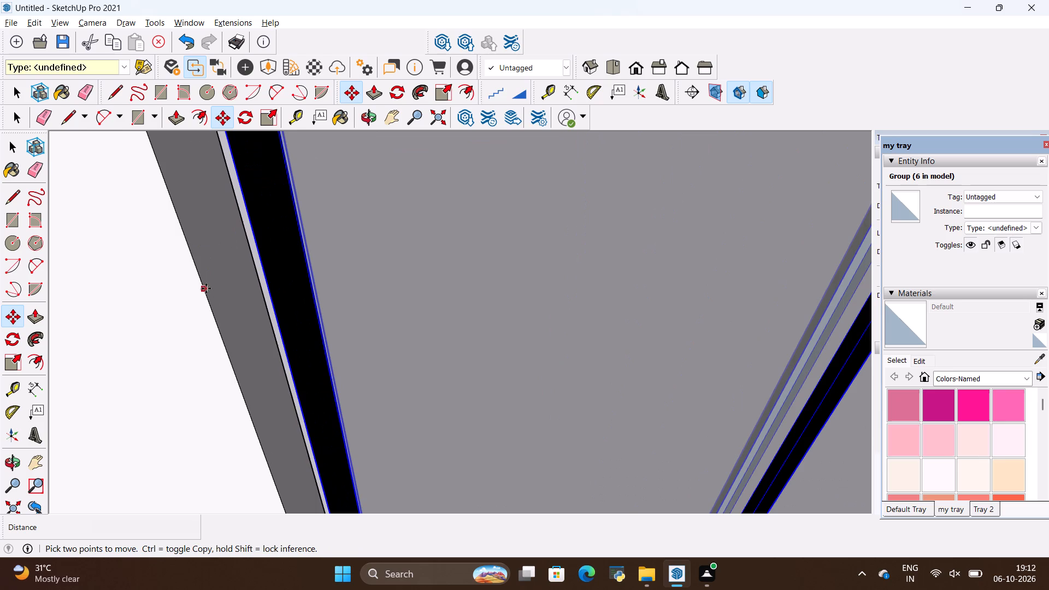
scroll(206, 288, down, 12)
scroll(198, 223, up, 10)
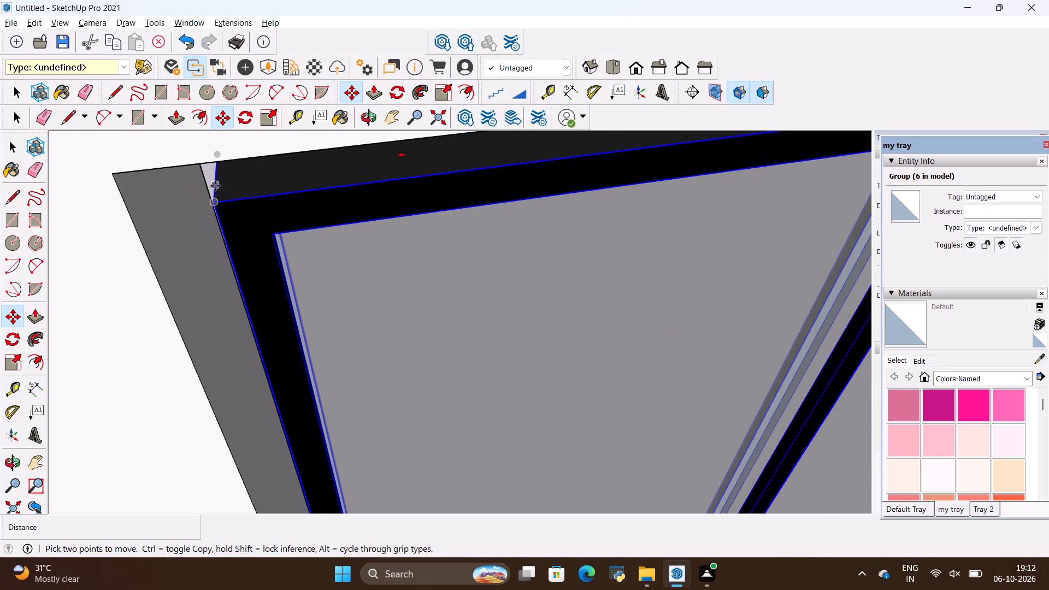
scroll(215, 186, up, 3)
key(s)
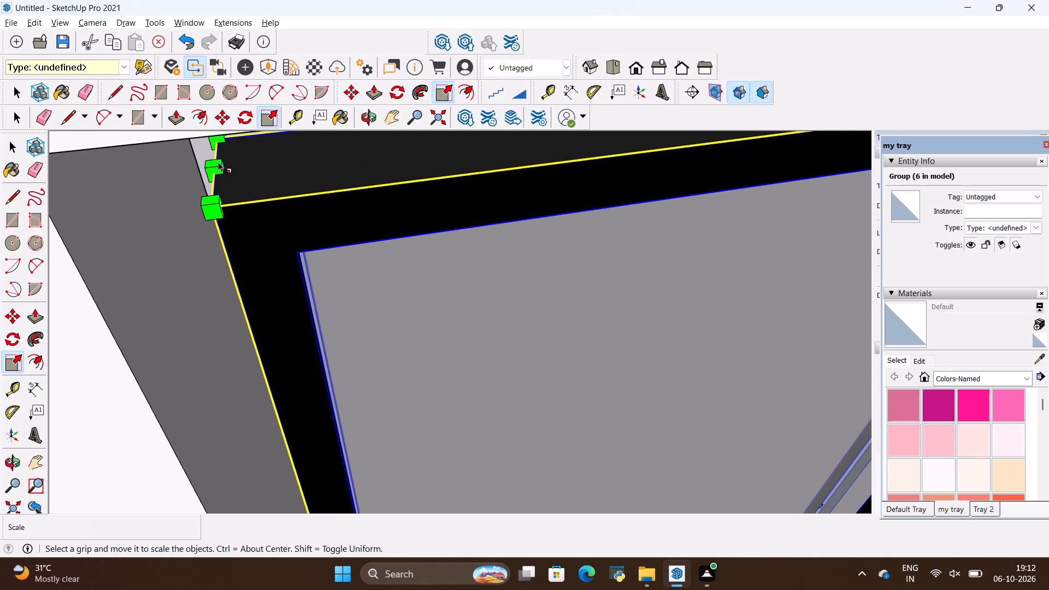
click(218, 162)
click(213, 167)
scroll(182, 155, down, 11)
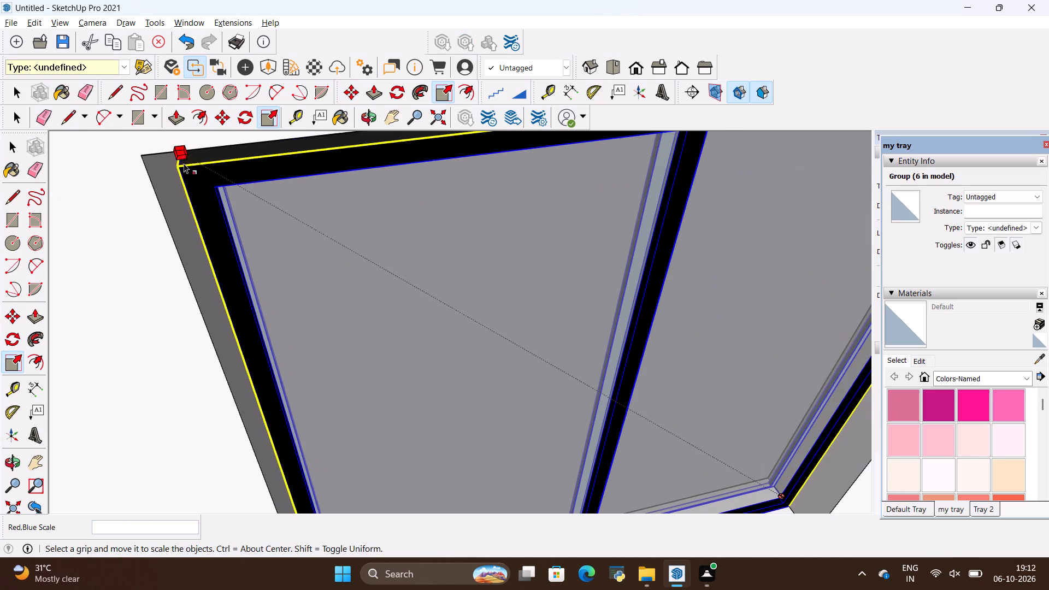
click(139, 161)
scroll(179, 270, down, 11)
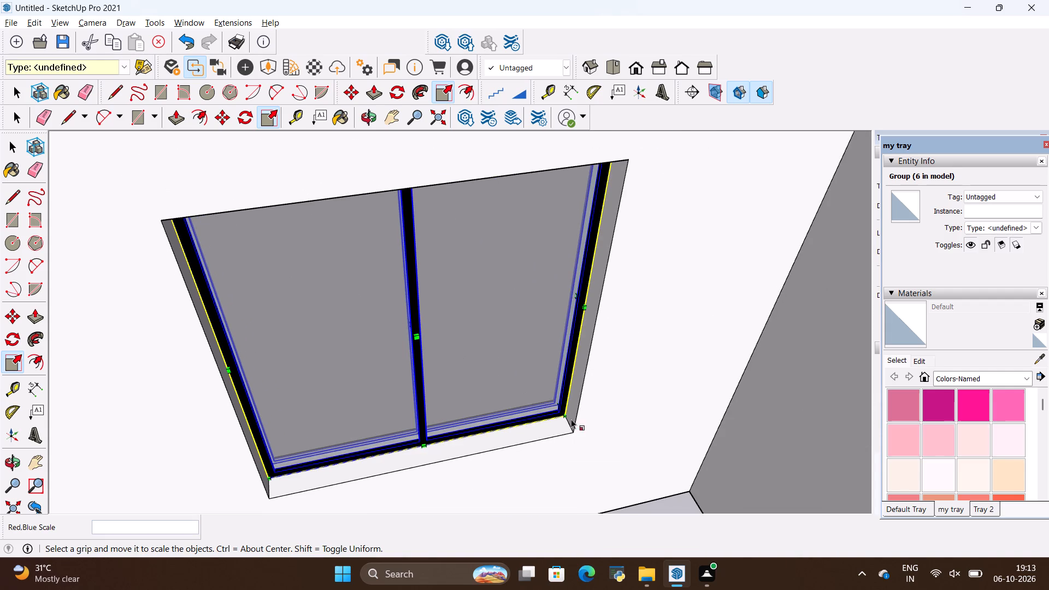
scroll(233, 302, down, 12)
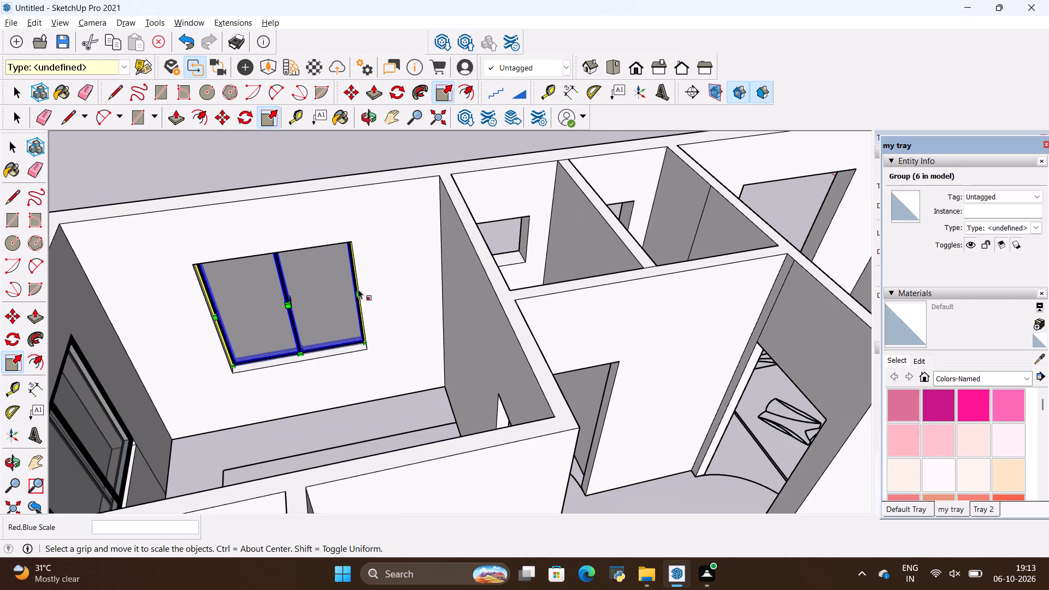
Copy the corner room's scaled window by its lower corner about 20' along the same wall into the other bedroom's opening.
scroll(345, 321, up, 6)
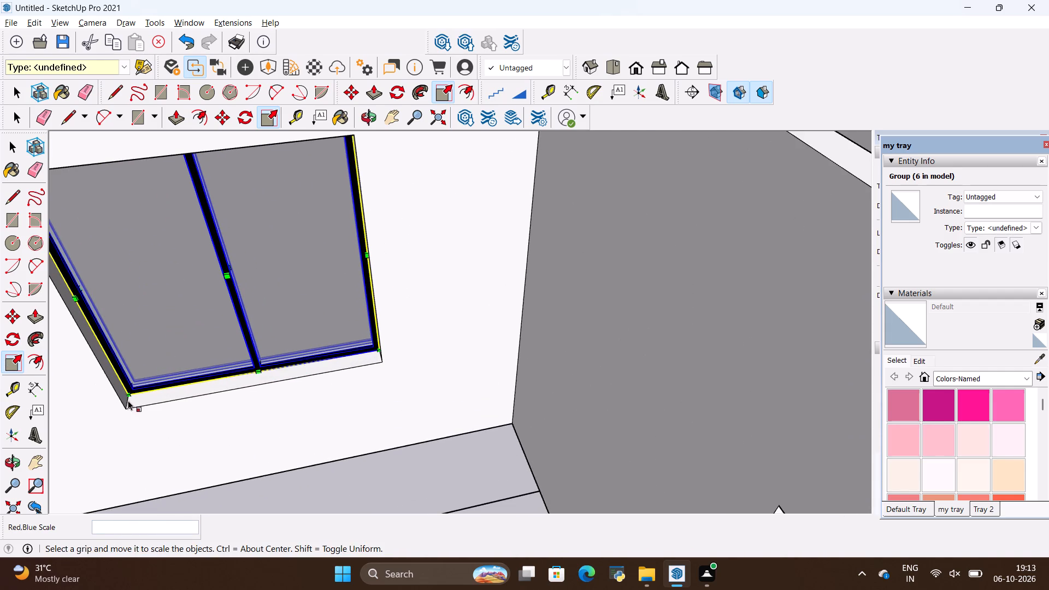
key(m)
ctrl+click(128, 396)
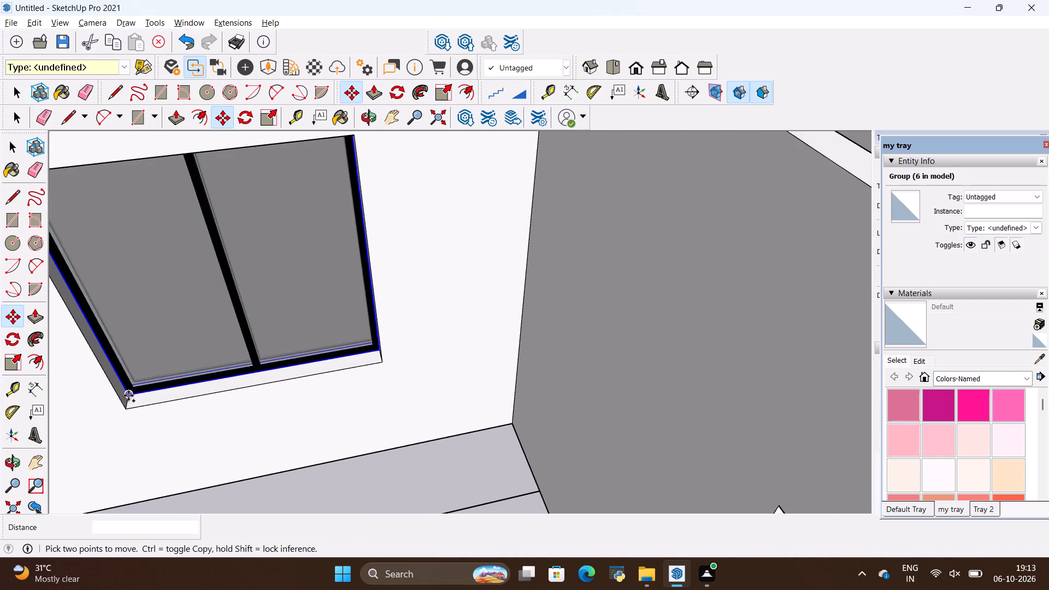
scroll(51, 438, down, 19)
middle_drag(355, 374, 309, 391)
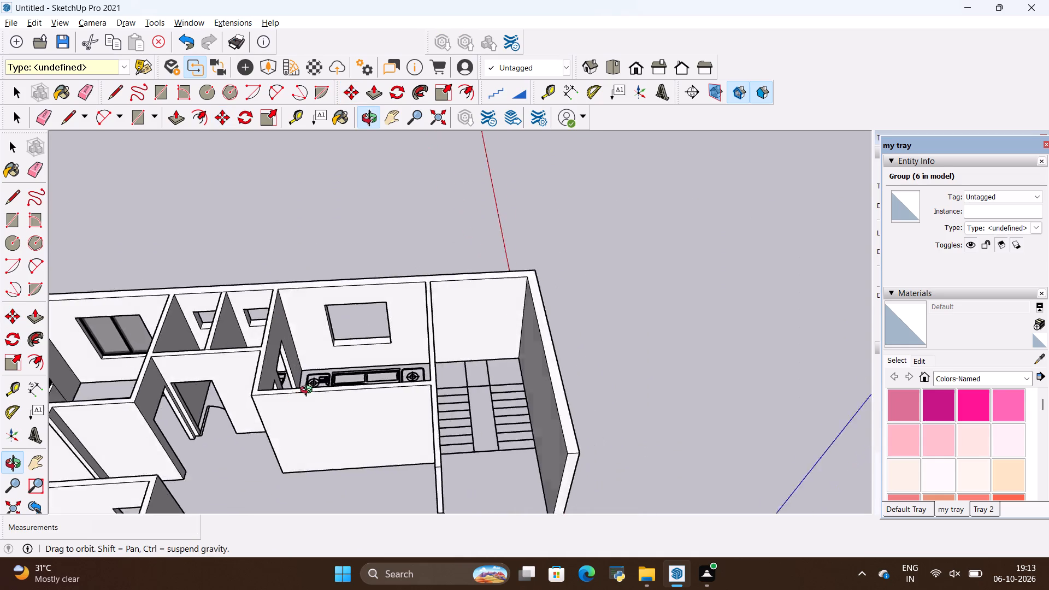
middle_drag(309, 391, 250, 397)
scroll(351, 321, up, 16)
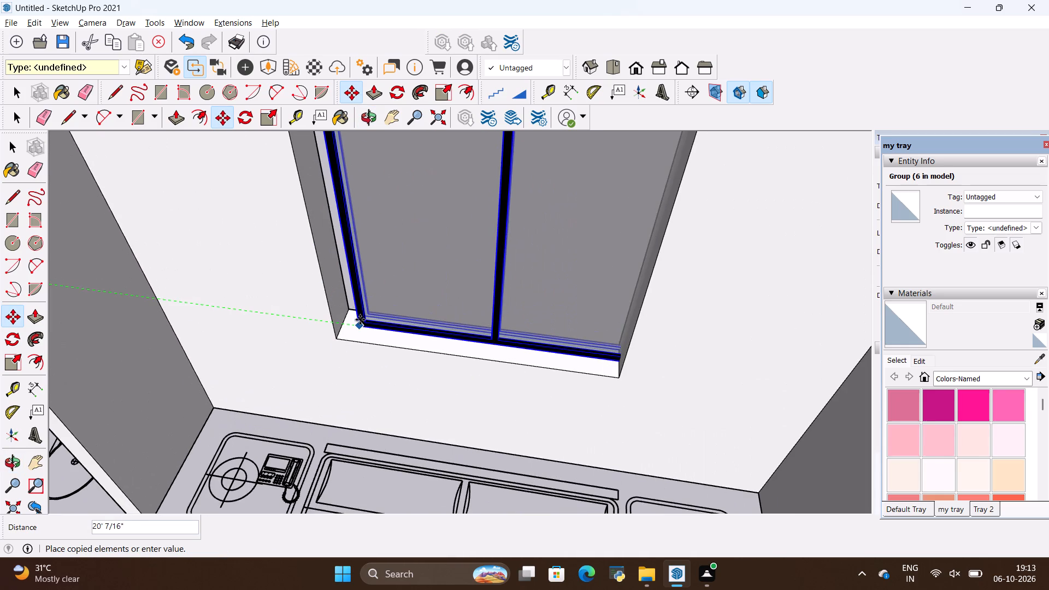
click(349, 318)
scroll(330, 418, down, 12)
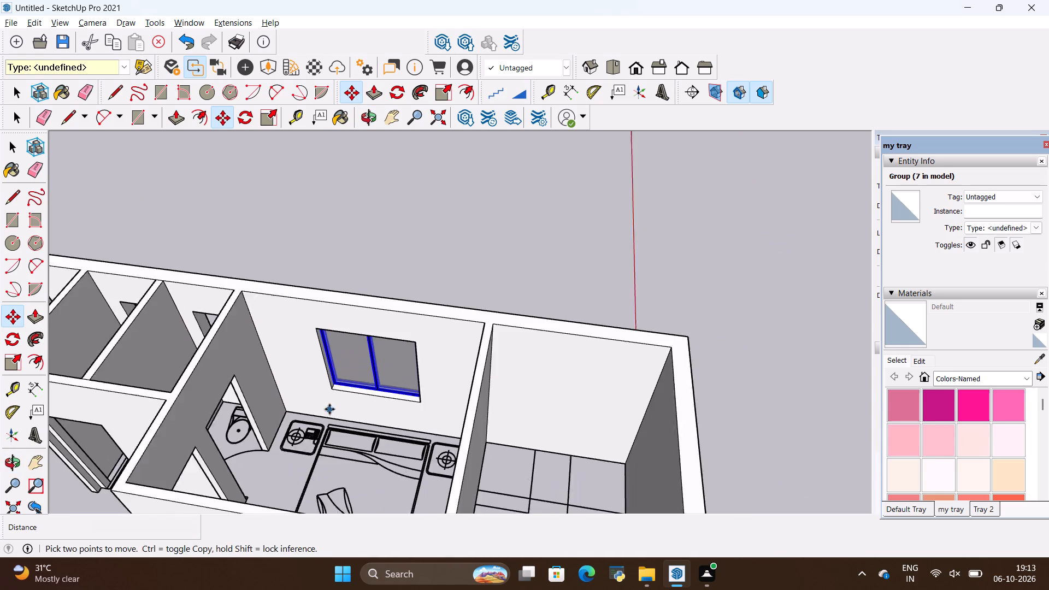
key(space)
click(489, 221)
Scale the dining area's side wall window by about 1.01 in width and 1.06 in height to the opening's upper corner.
scroll(451, 247, down, 6)
scroll(399, 305, down, 4)
scroll(399, 305, up, 1)
scroll(399, 303, down, 1)
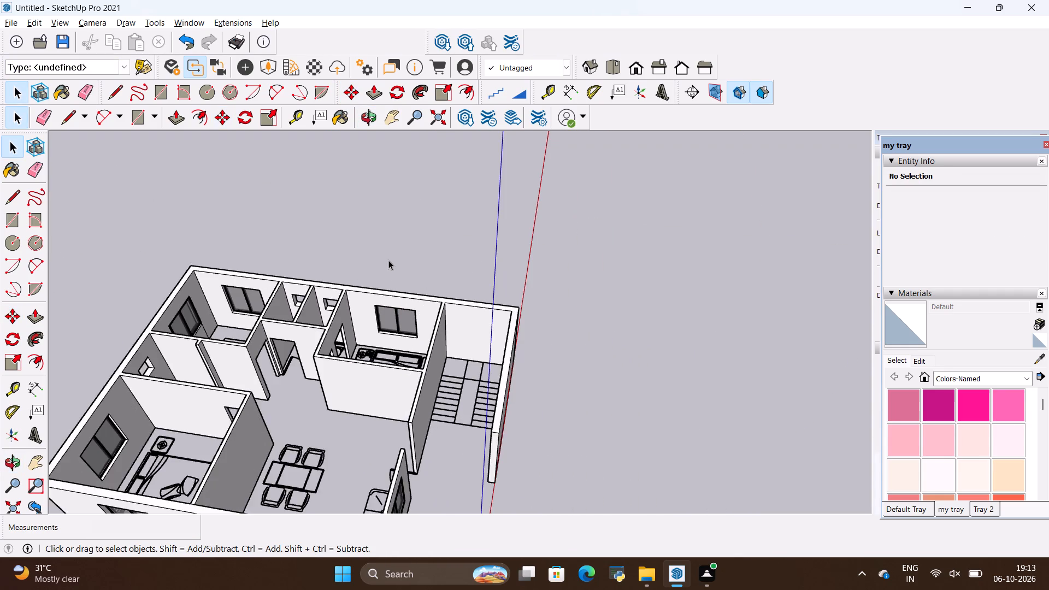
scroll(388, 260, down, 6)
middle_drag(343, 494, 353, 346)
scroll(353, 345, down, 1)
scroll(329, 355, up, 7)
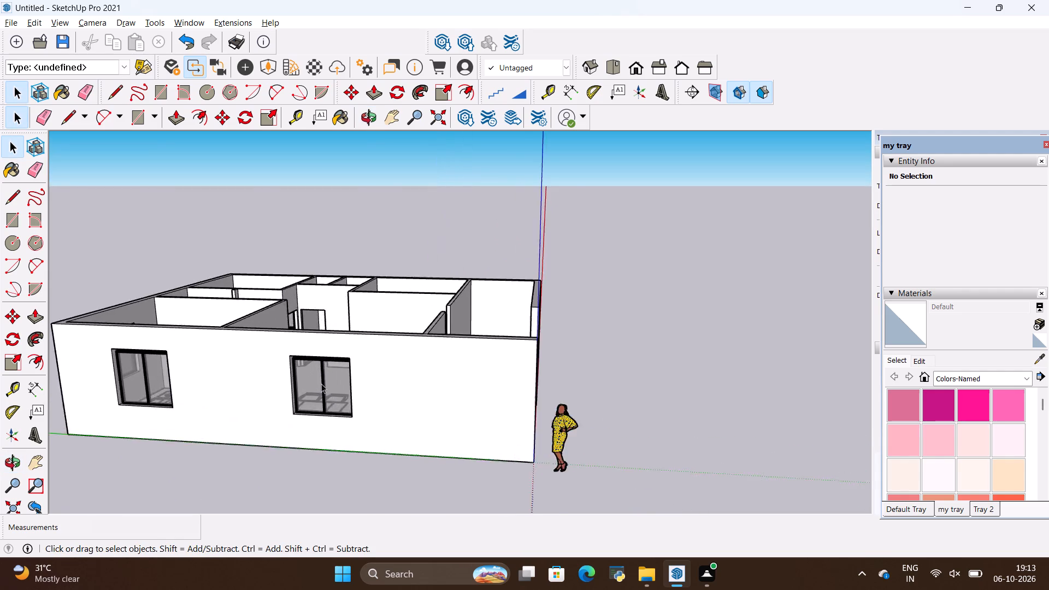
scroll(321, 383, up, 19)
scroll(364, 324, up, 1)
middle_drag(379, 326, 685, 370)
middle_drag(677, 369, 617, 376)
scroll(624, 363, down, 6)
scroll(465, 398, up, 6)
middle_drag(486, 433, 366, 439)
scroll(239, 255, up, 12)
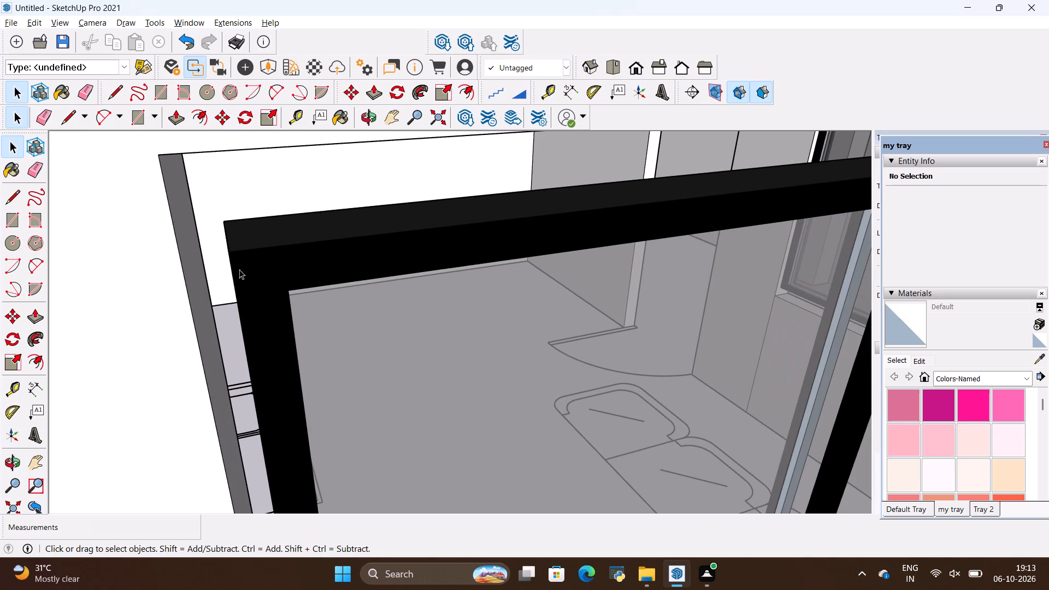
key(s)
middle_drag(224, 226, 273, 278)
scroll(179, 228, up, 1)
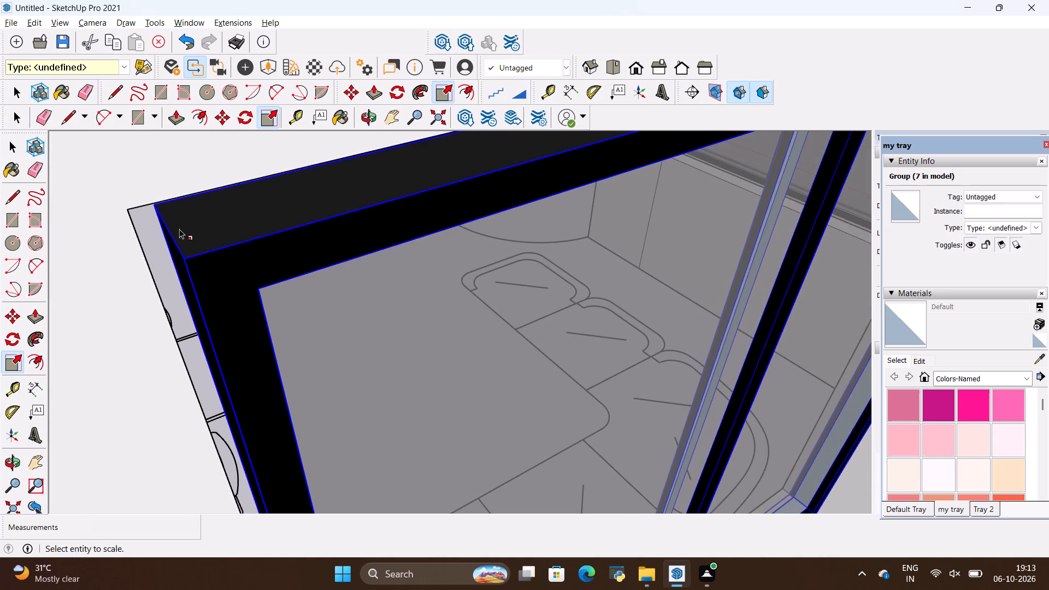
key(s)
click(167, 227)
click(134, 220)
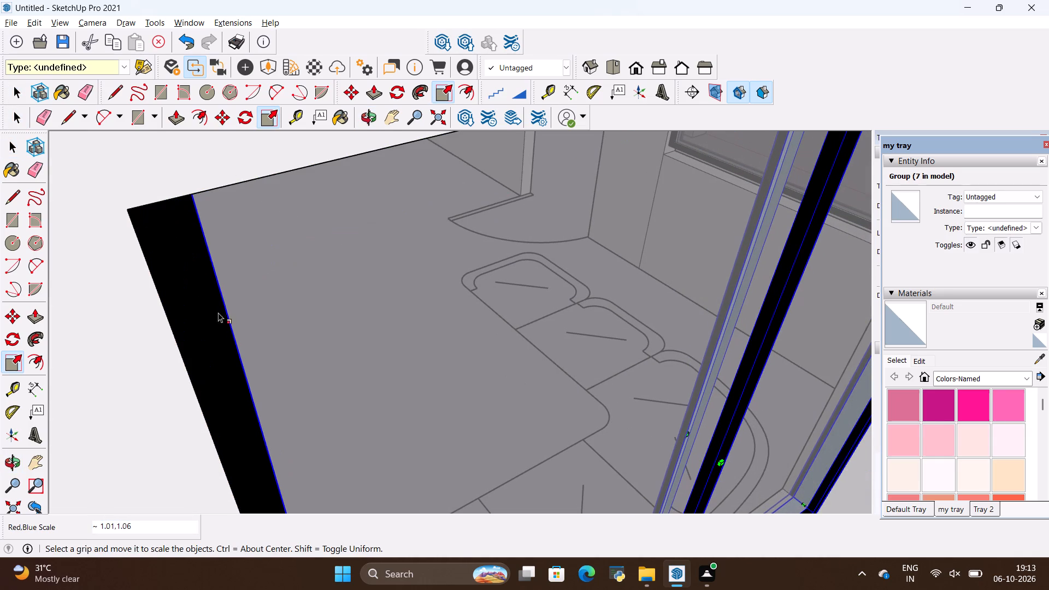
Scale the bedroom's window in the same side wall by 1.01 in width and 1.03 in height to the opening's upper corner.
scroll(234, 321, down, 19)
middle_drag(231, 400, 133, 290)
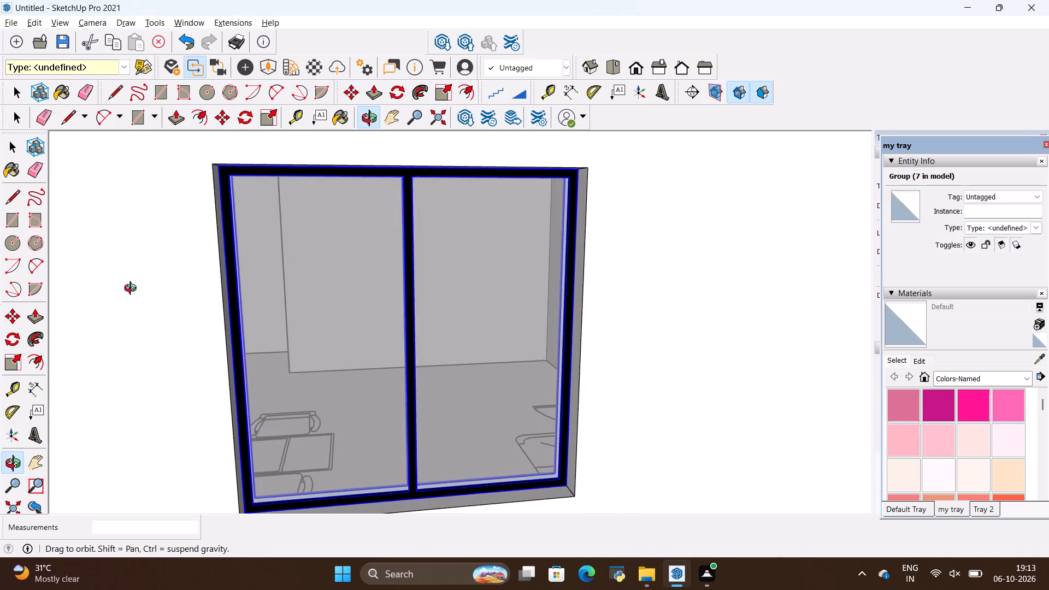
middle_drag(133, 290, 309, 323)
scroll(340, 311, down, 12)
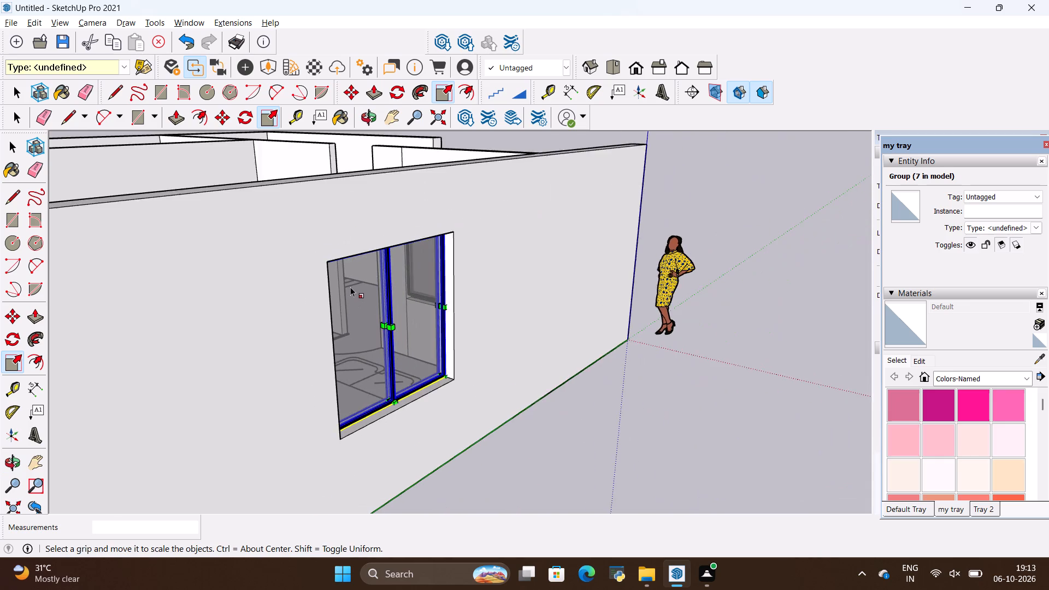
scroll(351, 286, down, 12)
scroll(181, 324, up, 5)
middle_drag(370, 359, 255, 377)
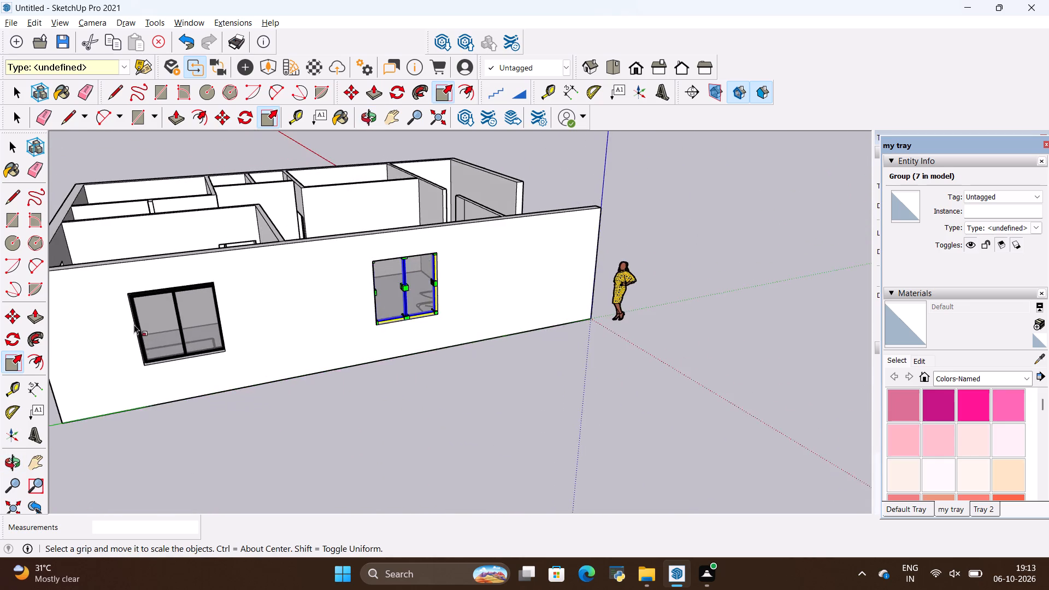
scroll(130, 309, up, 11)
click(146, 289)
key(space)
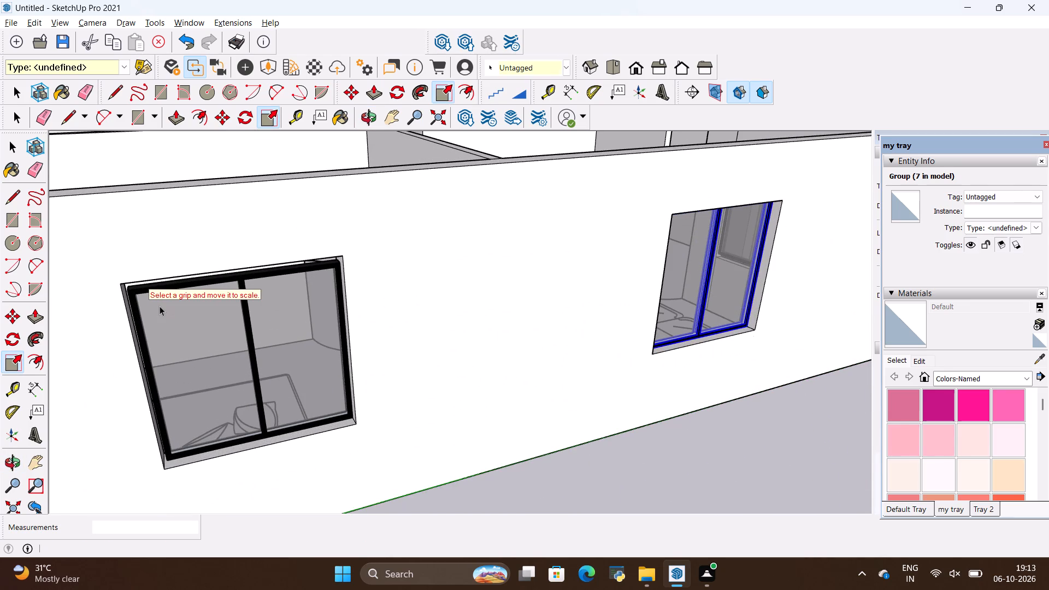
click(158, 313)
scroll(127, 287, up, 13)
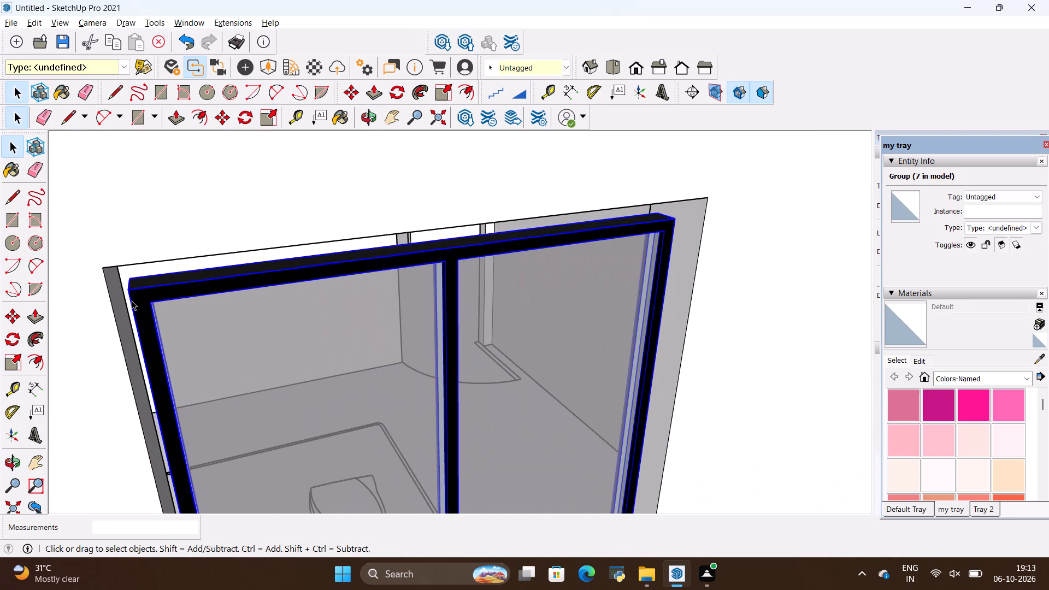
key(s)
scroll(125, 297, up, 5)
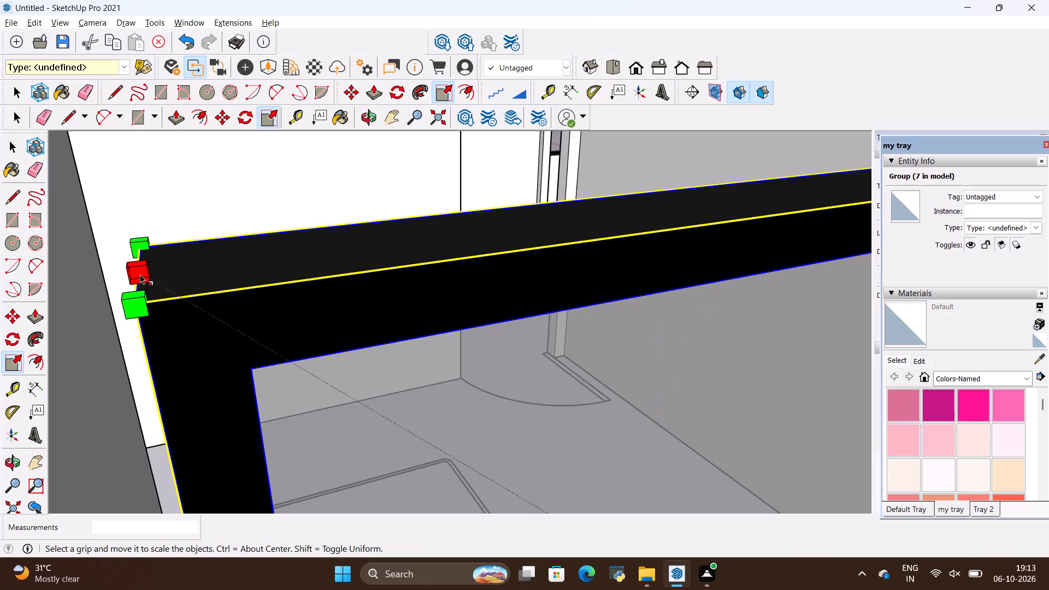
click(140, 271)
scroll(122, 245, down, 9)
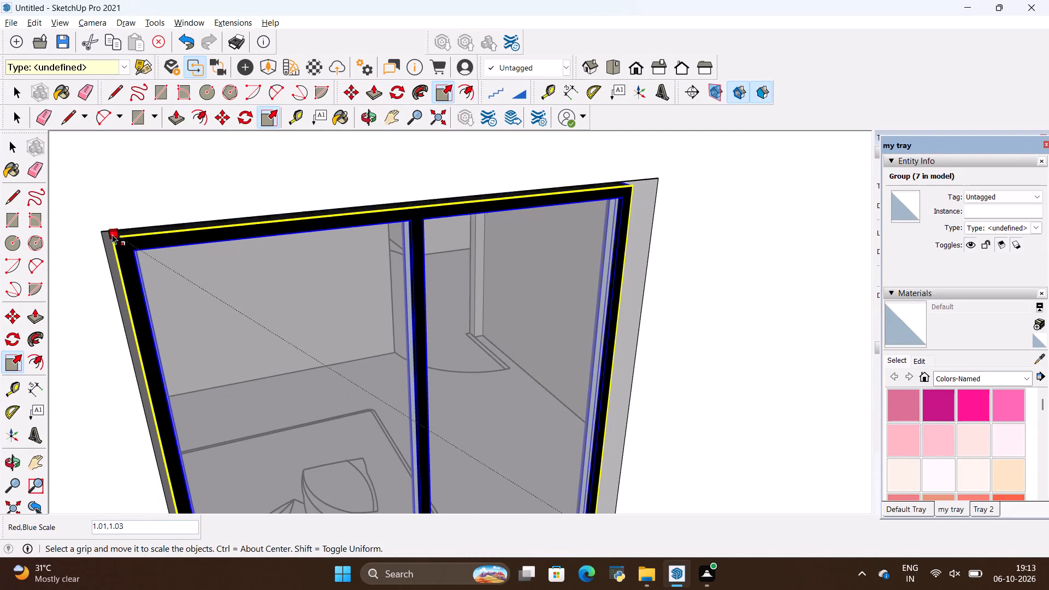
click(111, 231)
scroll(128, 294, down, 6)
middle_drag(296, 356, 217, 300)
scroll(417, 322, down, 11)
key(space)
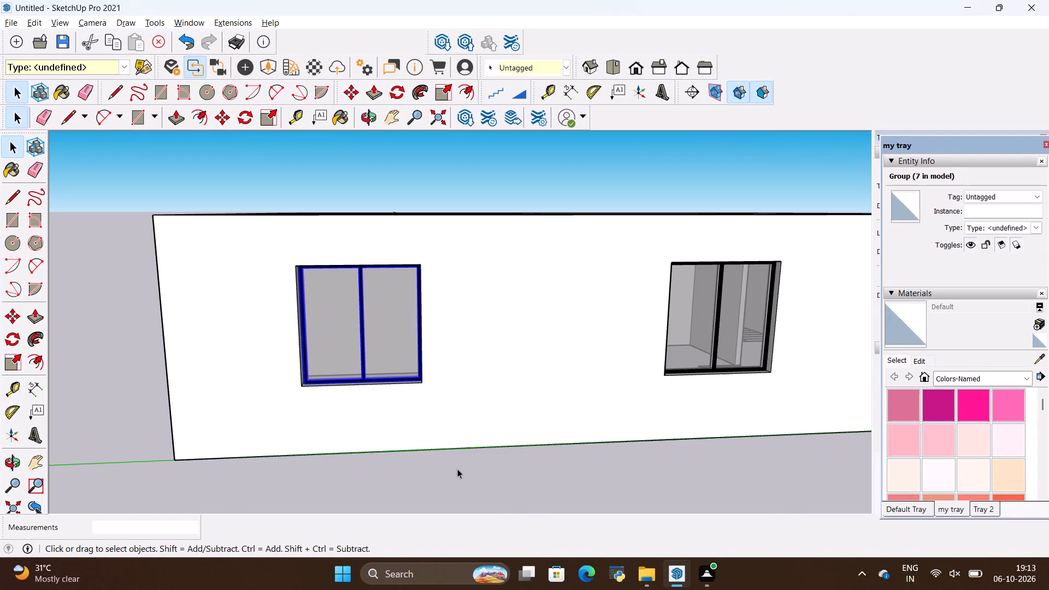
click(457, 469)
Move the window in the front wall beside the entrance down about 2 1/8" by its lower corner to the opening's corner.
scroll(421, 351, down, 13)
middle_drag(573, 329, 188, 355)
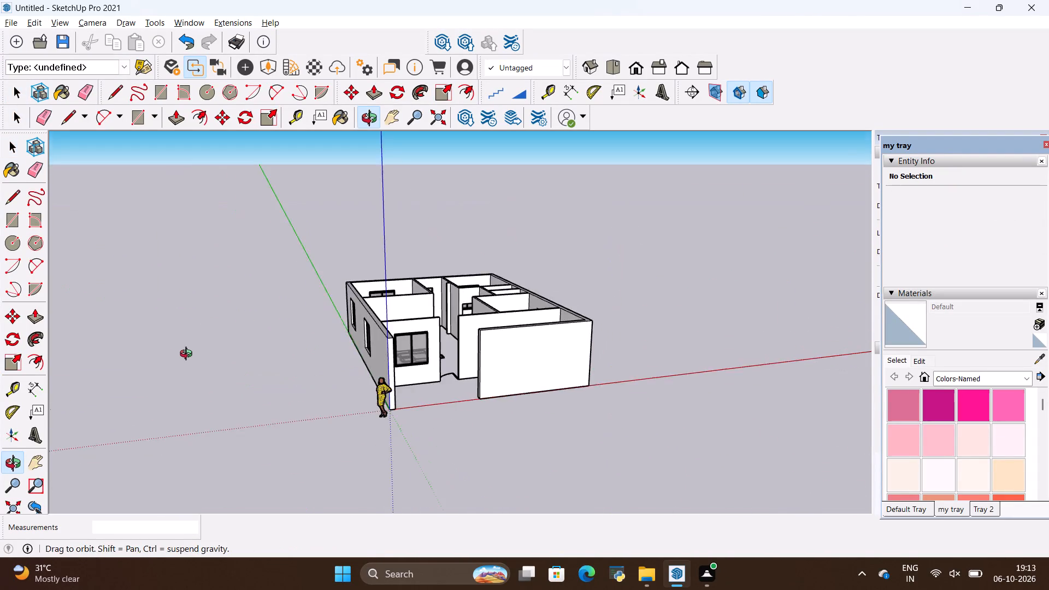
middle_drag(188, 355, 179, 356)
scroll(363, 345, up, 8)
scroll(440, 362, up, 5)
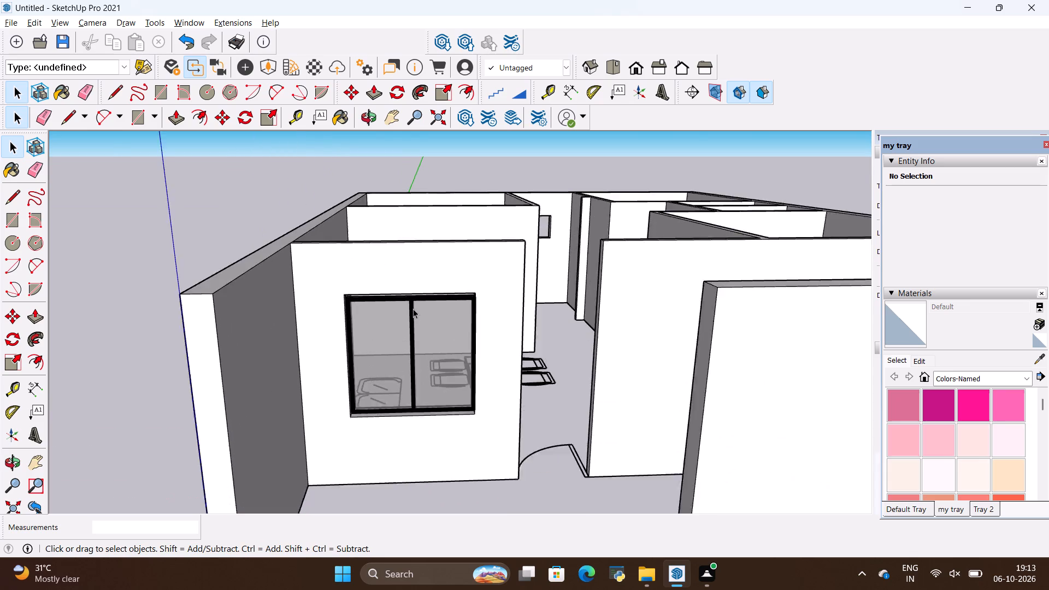
scroll(413, 309, up, 17)
scroll(176, 266, up, 7)
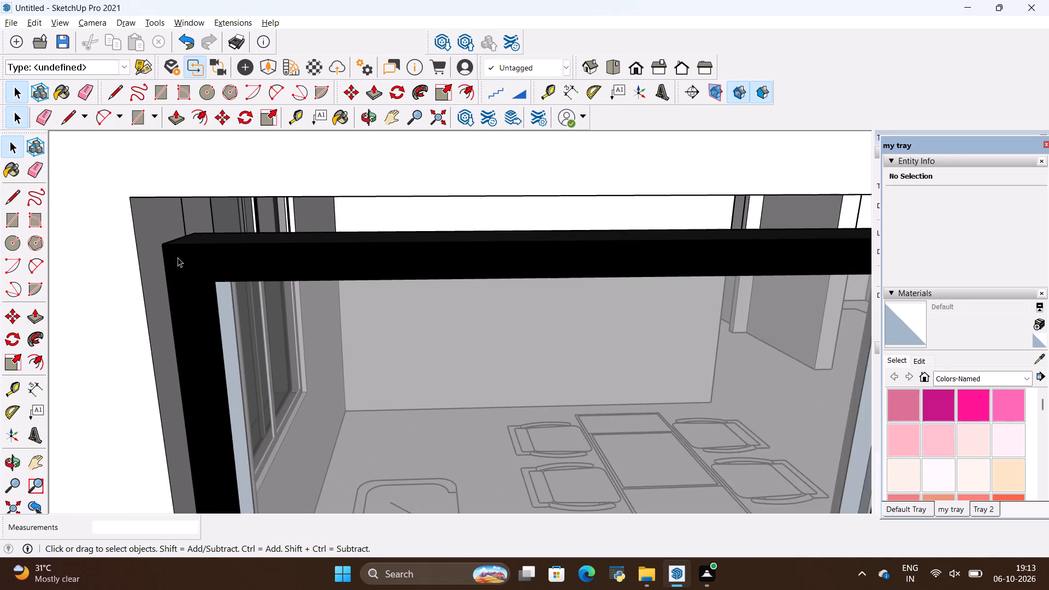
scroll(178, 257, up, 4)
key(s)
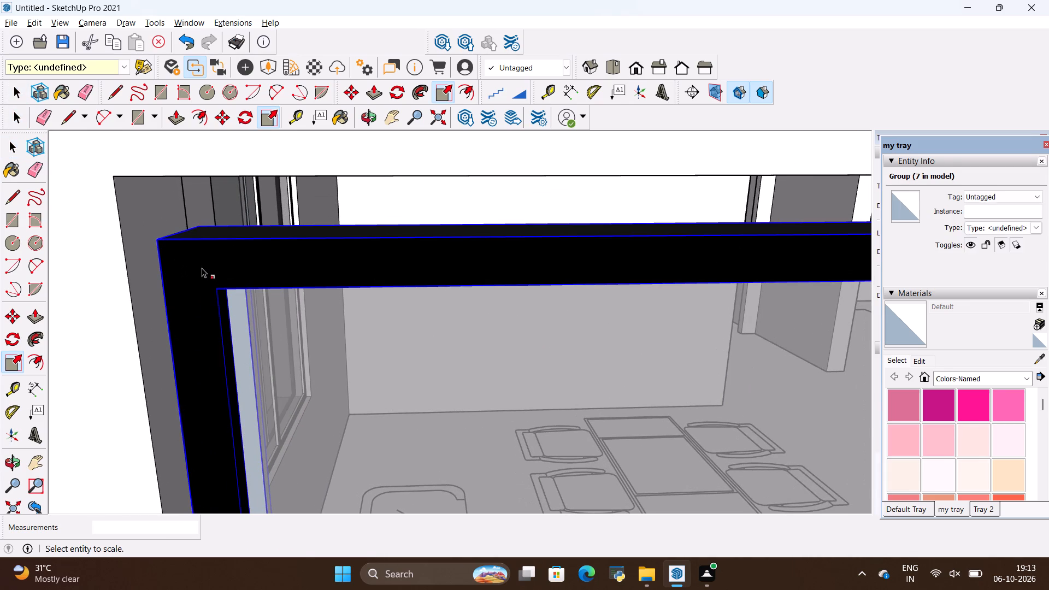
key(s)
click(178, 227)
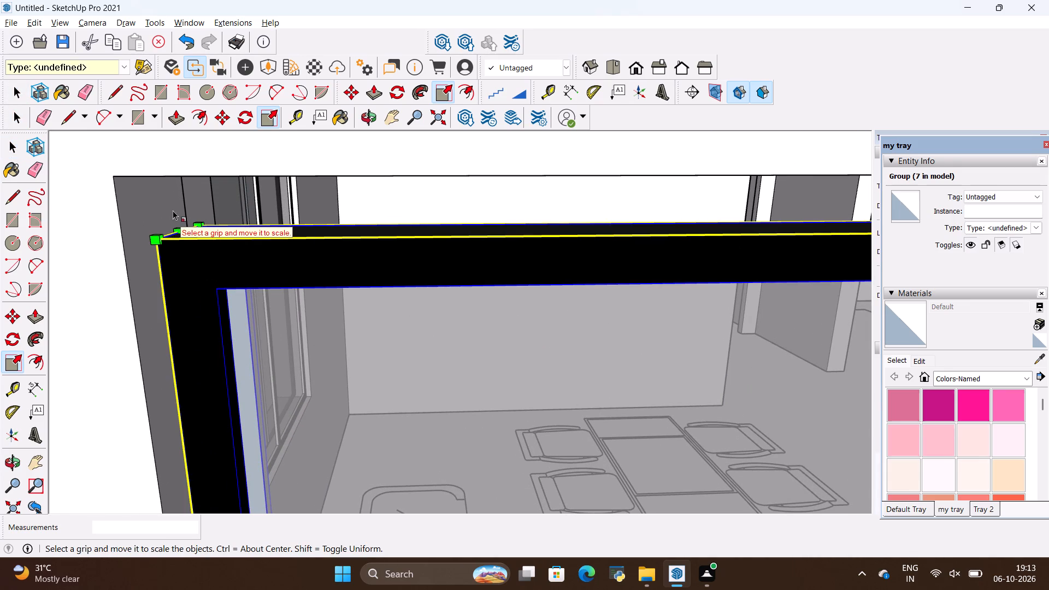
click(126, 170)
scroll(134, 257, down, 1)
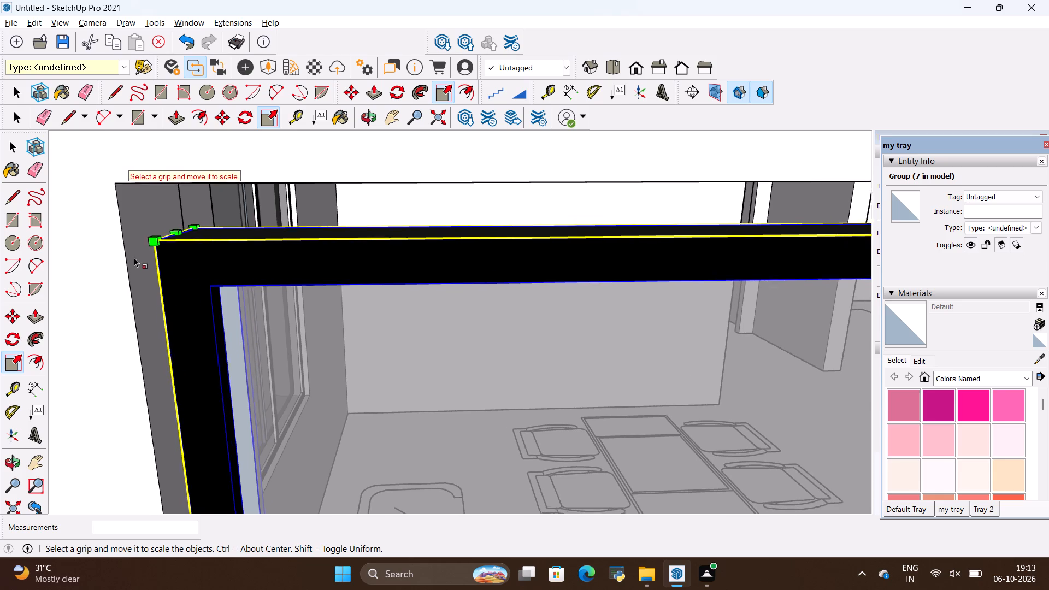
scroll(134, 257, down, 16)
scroll(686, 226, up, 3)
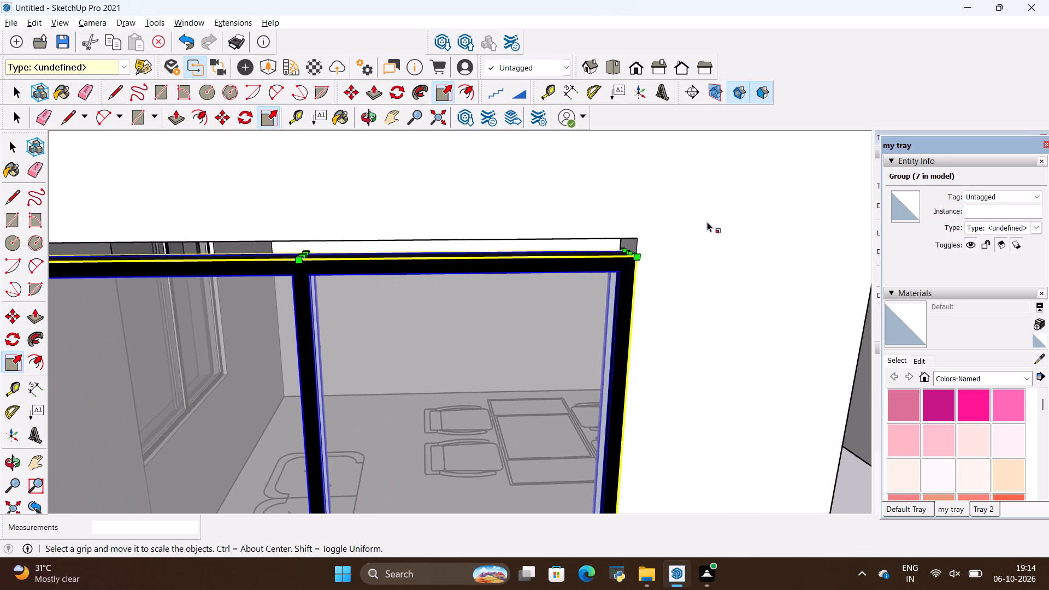
scroll(707, 222, up, 11)
scroll(611, 259, down, 3)
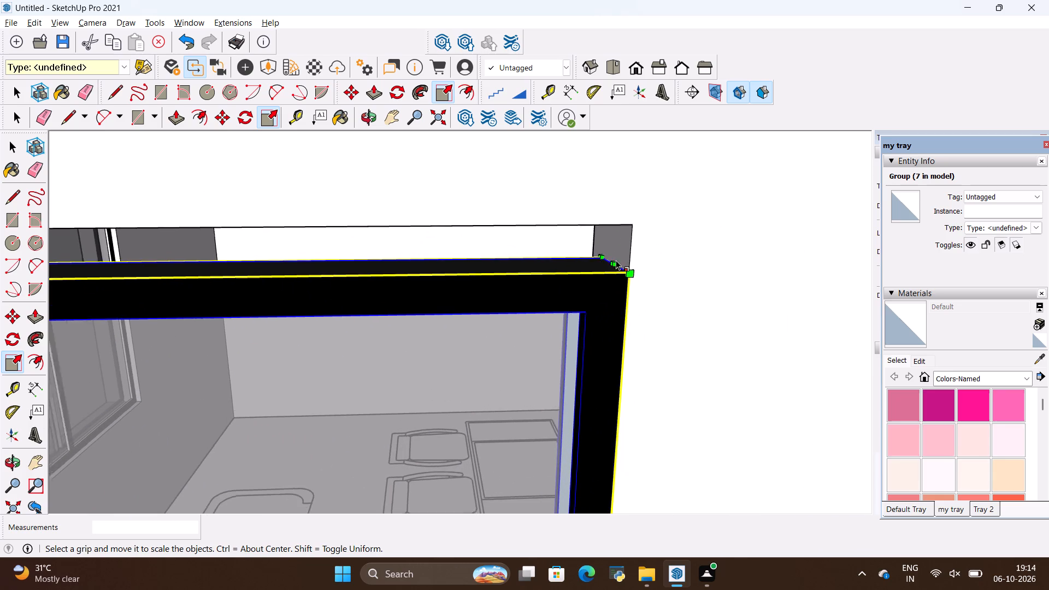
scroll(616, 260, down, 19)
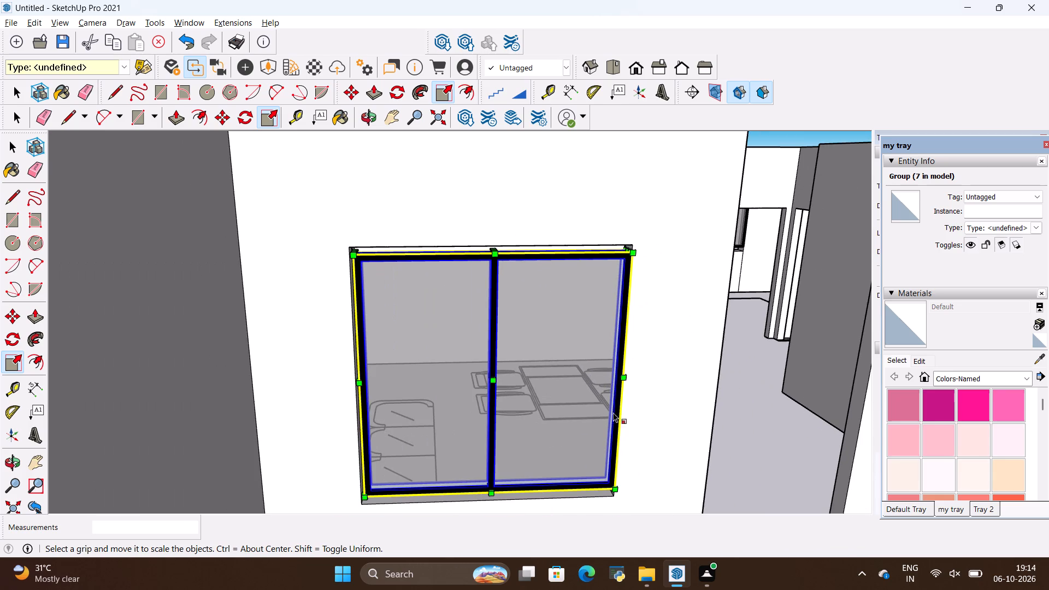
scroll(587, 507, up, 11)
middle_drag(577, 494, 551, 413)
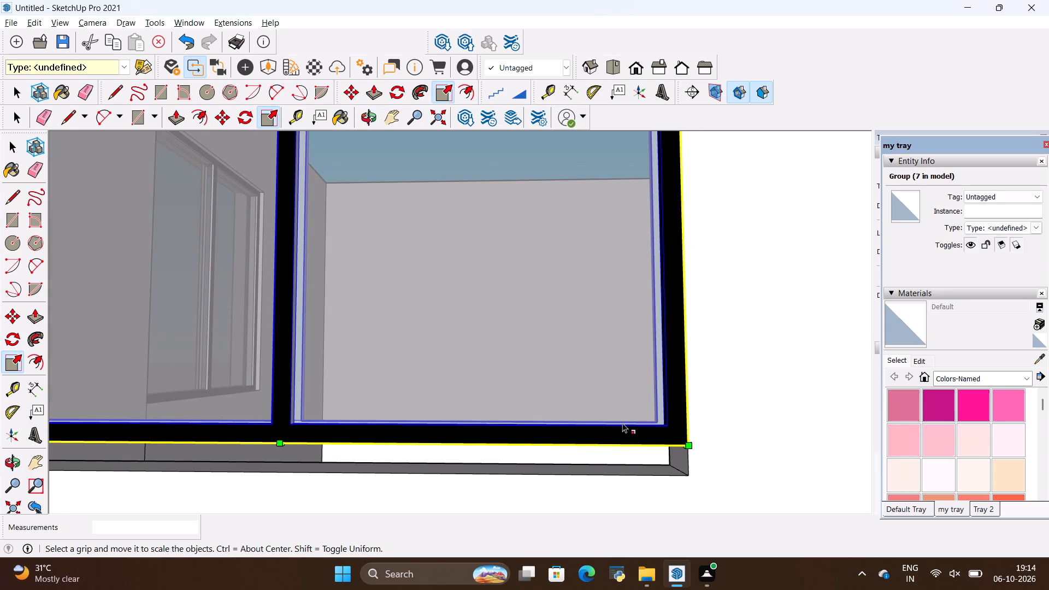
key(m)
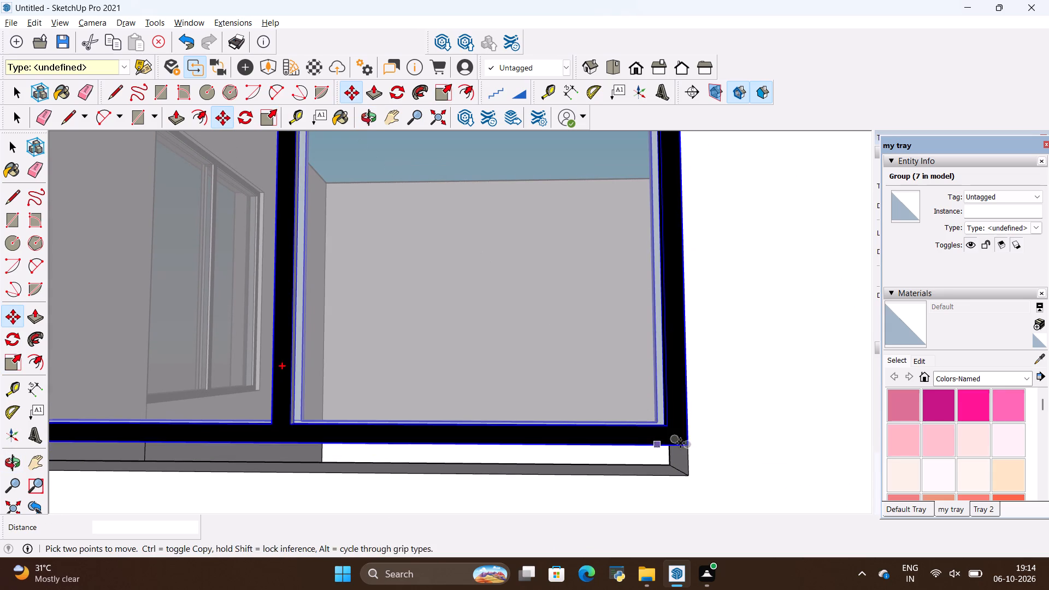
click(689, 444)
click(685, 470)
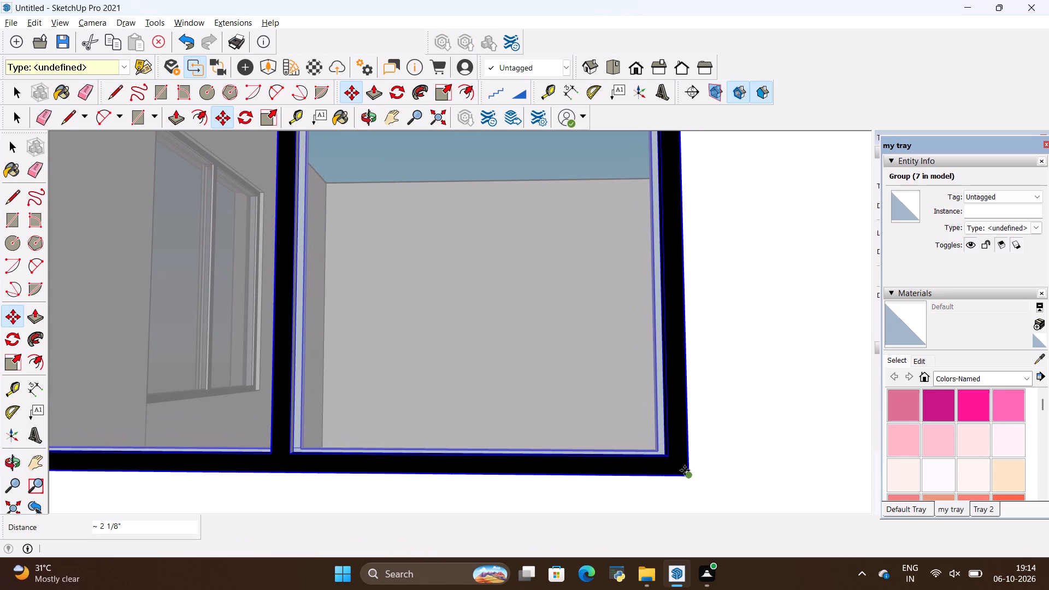
Scale the front wall window by 1.02 in width and 1.07 in height to the opening's opposite upper corner.
scroll(716, 405, down, 5)
middle_drag(705, 327, 724, 456)
scroll(724, 456, down, 7)
scroll(494, 231, up, 12)
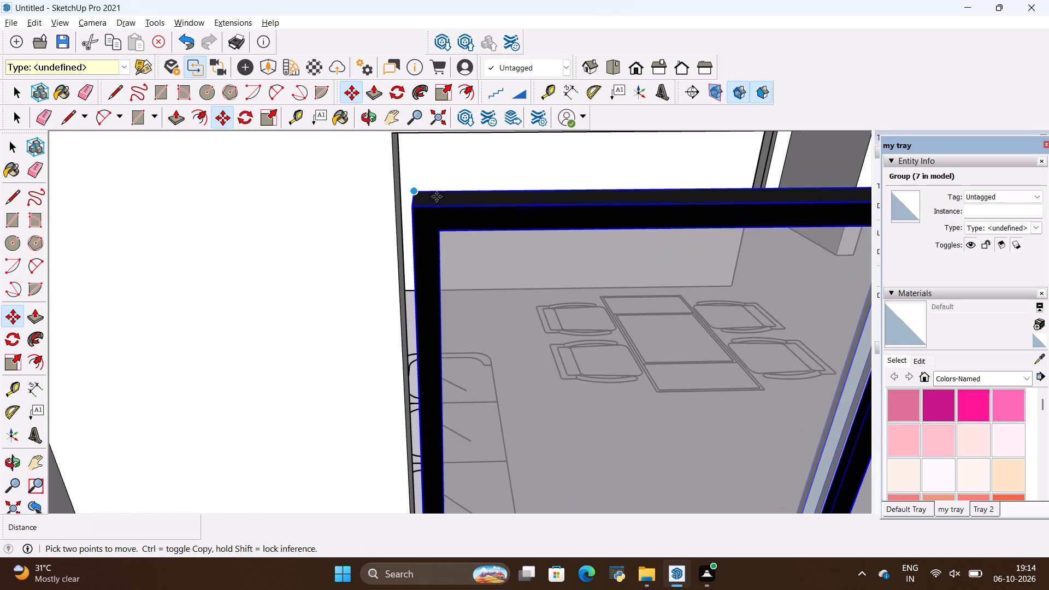
scroll(425, 196, up, 4)
key(s)
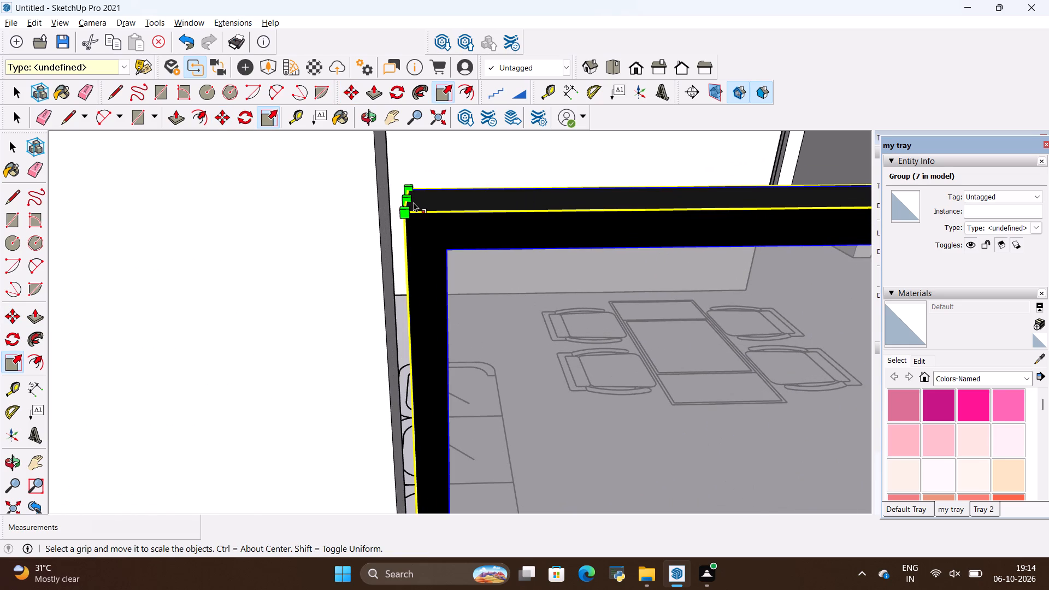
click(410, 203)
scroll(410, 203, down, 10)
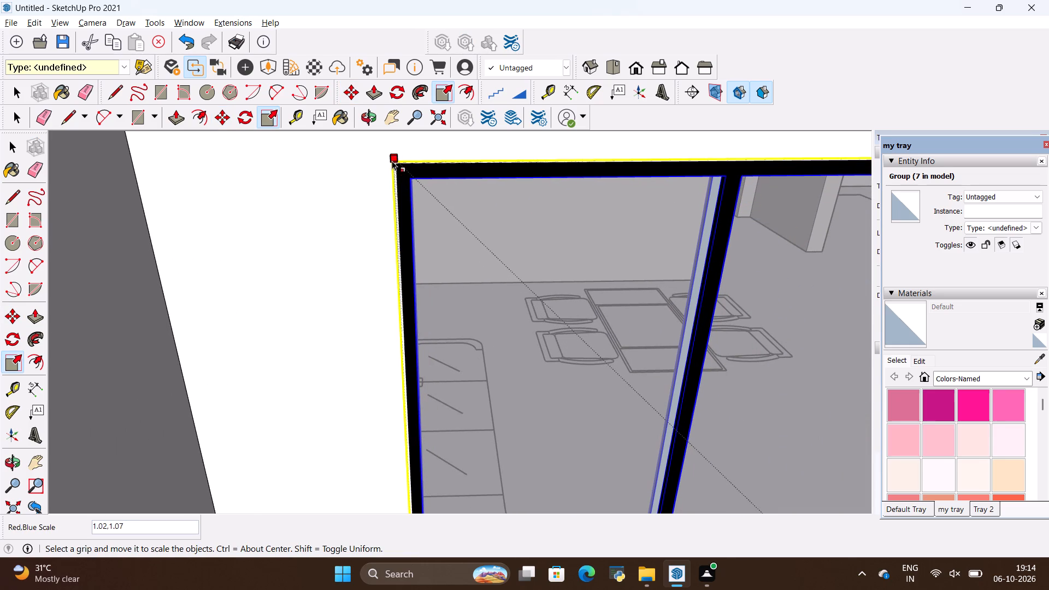
click(392, 158)
scroll(350, 248, down, 4)
key(space)
click(350, 248)
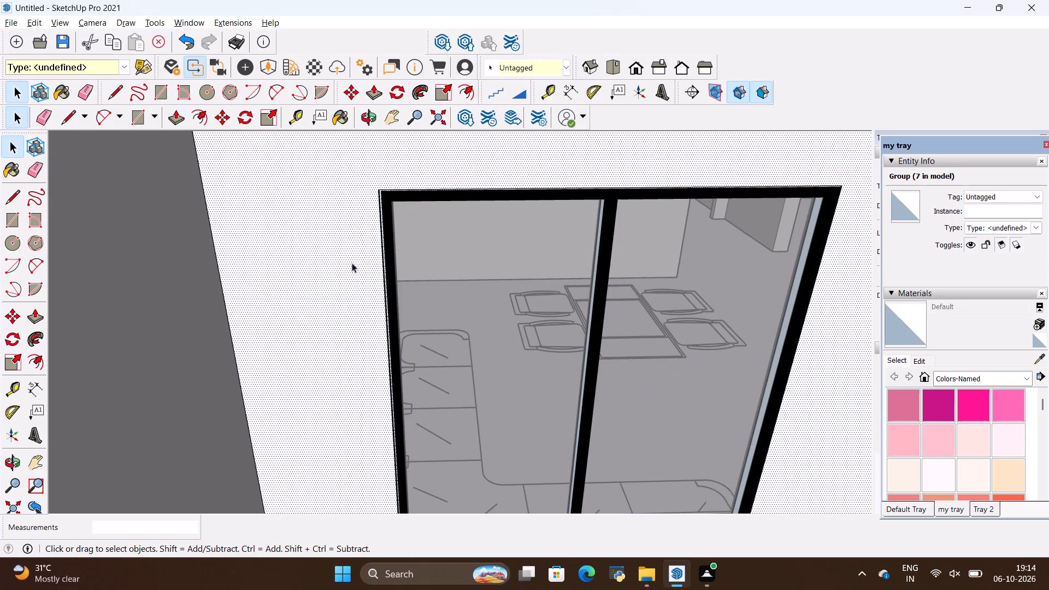
middle_drag(384, 387, 353, 292)
scroll(353, 302, down, 5)
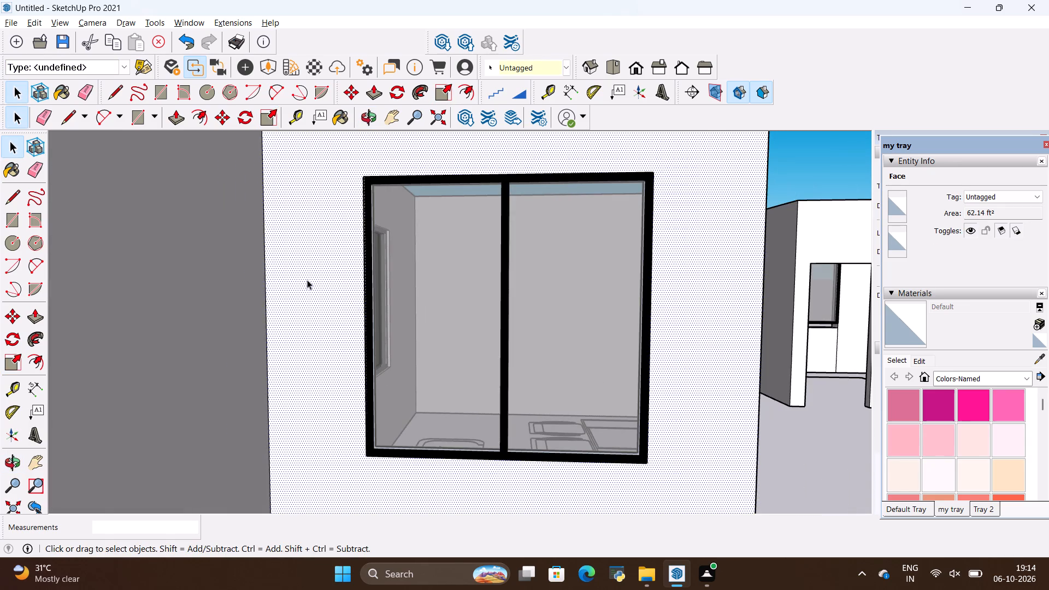
Examine the walls, fitted windows and door openings around the house from inside, outside and above.
scroll(305, 279, up, 1)
scroll(305, 279, down, 18)
middle_drag(440, 262, 512, 441)
scroll(581, 285, up, 8)
scroll(586, 375, up, 1)
middle_drag(582, 375, 387, 341)
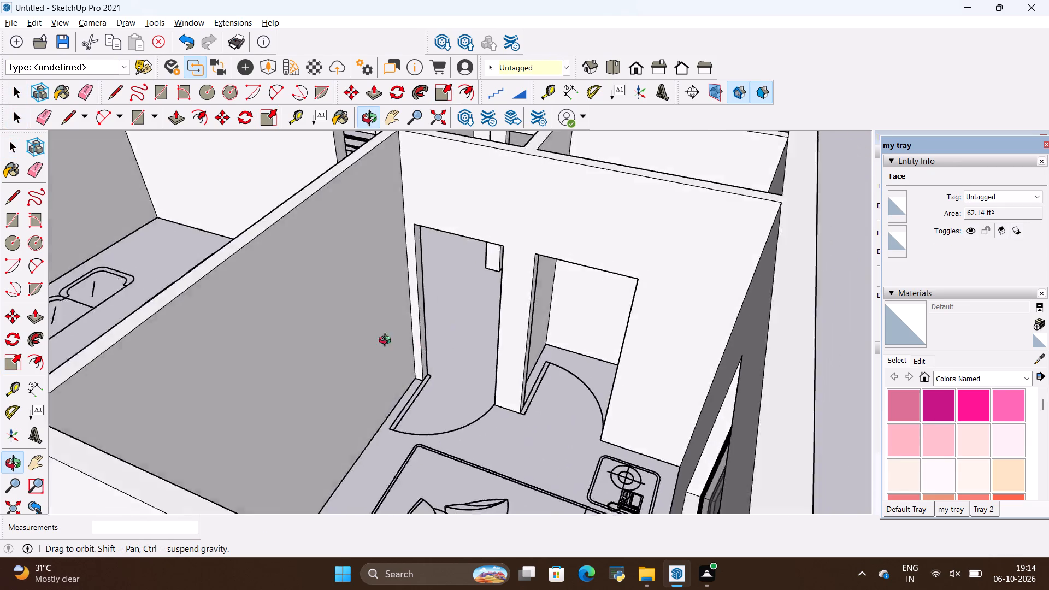
middle_drag(387, 341, 651, 428)
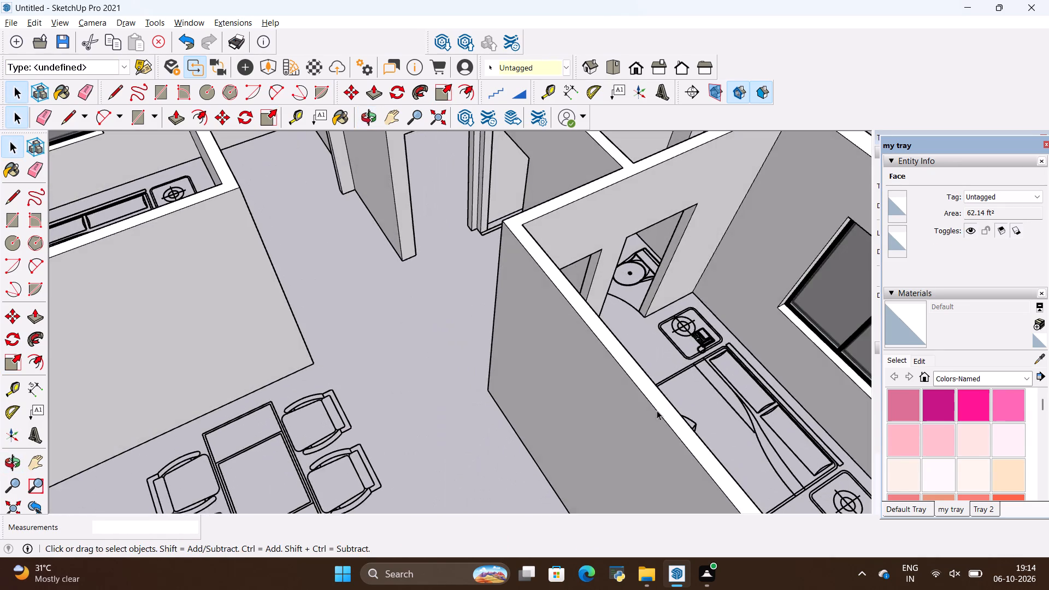
scroll(333, 378, down, 9)
middle_drag(263, 394, 501, 292)
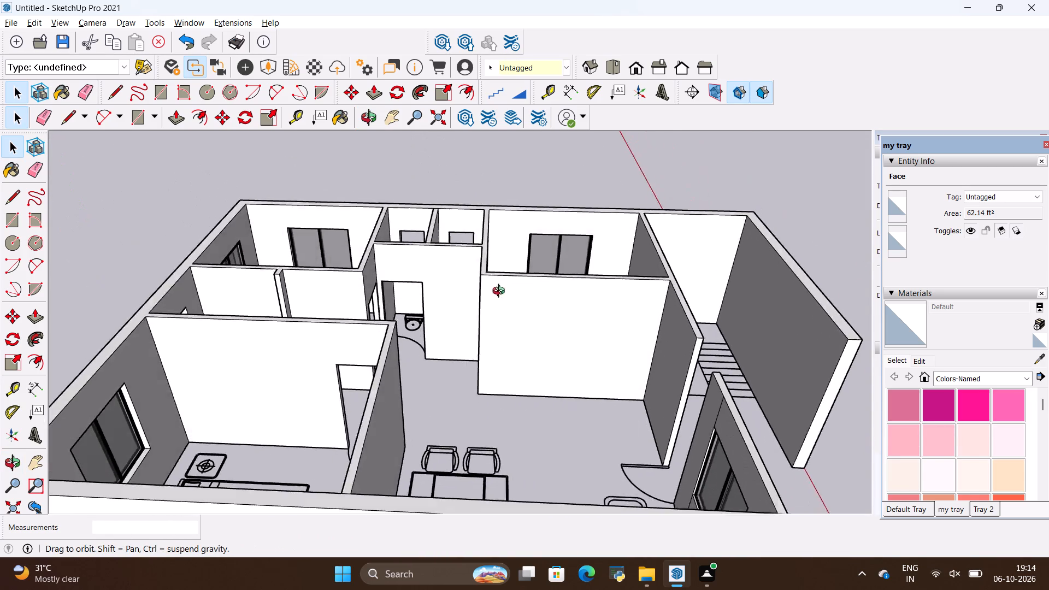
middle_drag(501, 292, 497, 272)
middle_drag(322, 432, 390, 337)
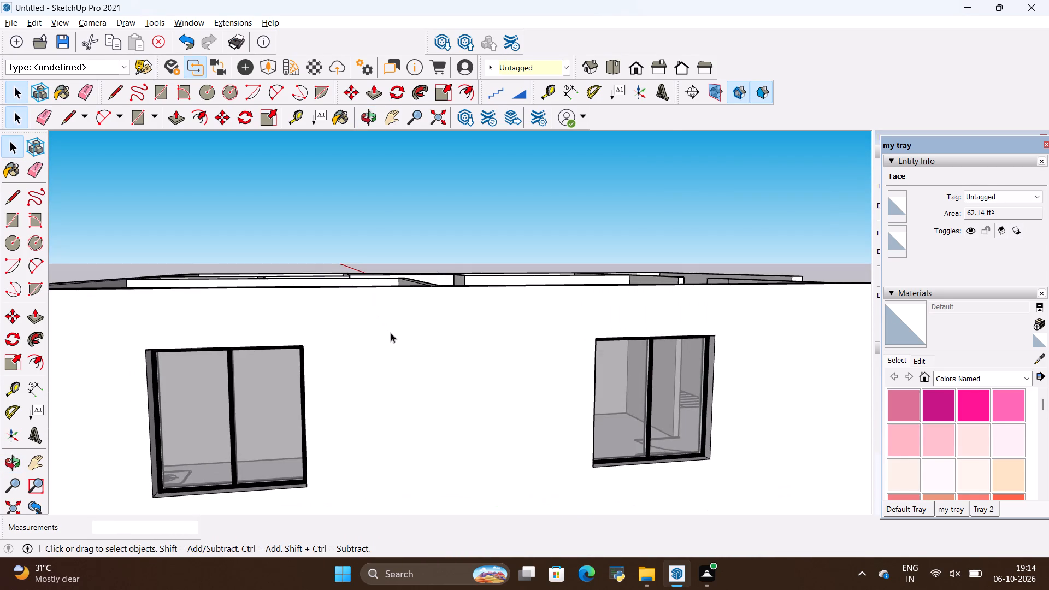
scroll(391, 311, down, 10)
middle_drag(392, 305, 384, 390)
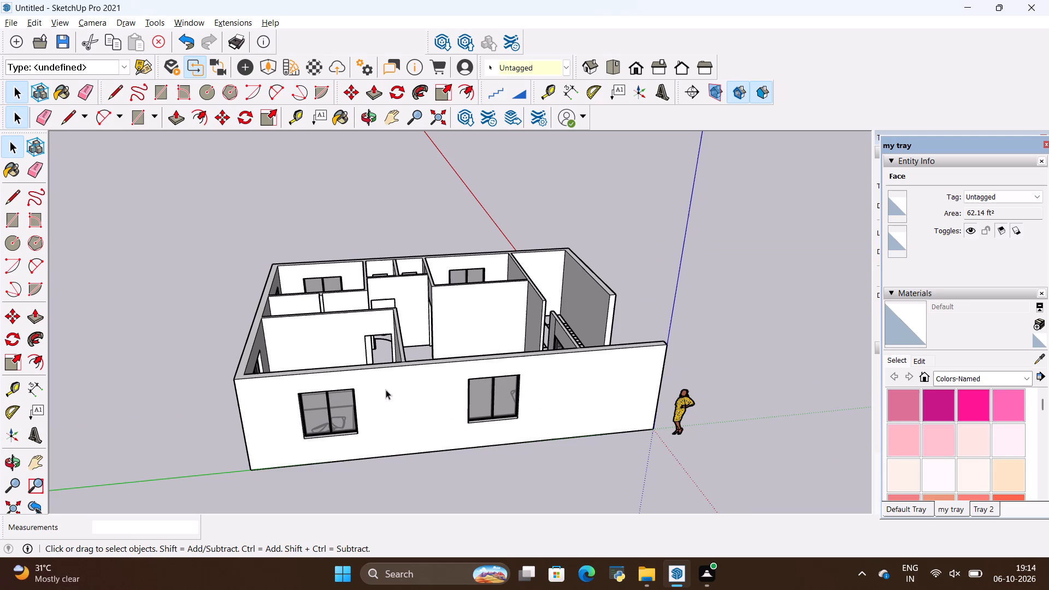
scroll(319, 363, up, 1)
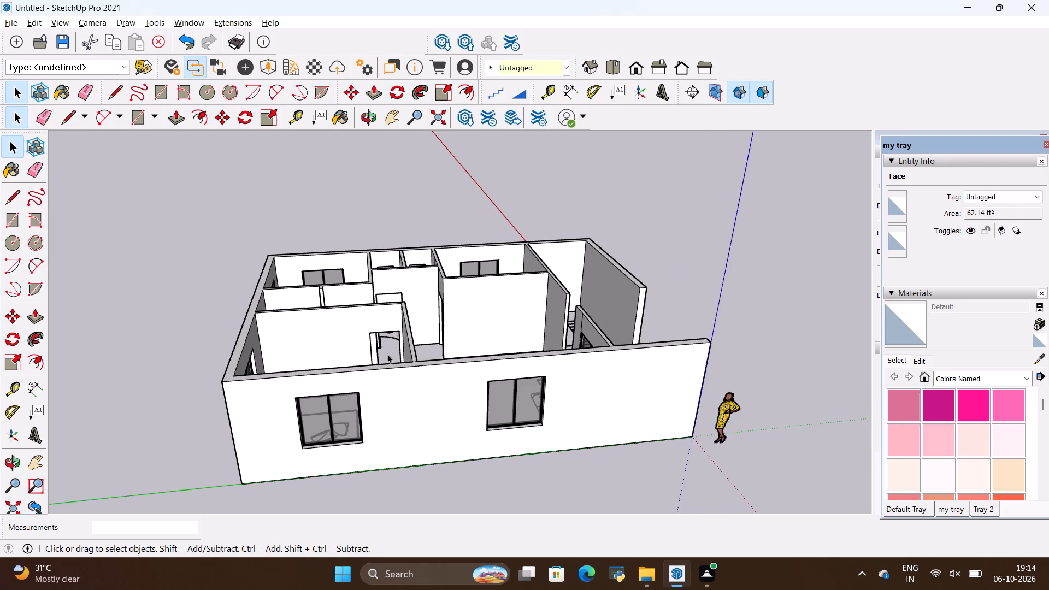
scroll(390, 350, up, 14)
scroll(398, 373, down, 5)
middle_drag(388, 368, 427, 459)
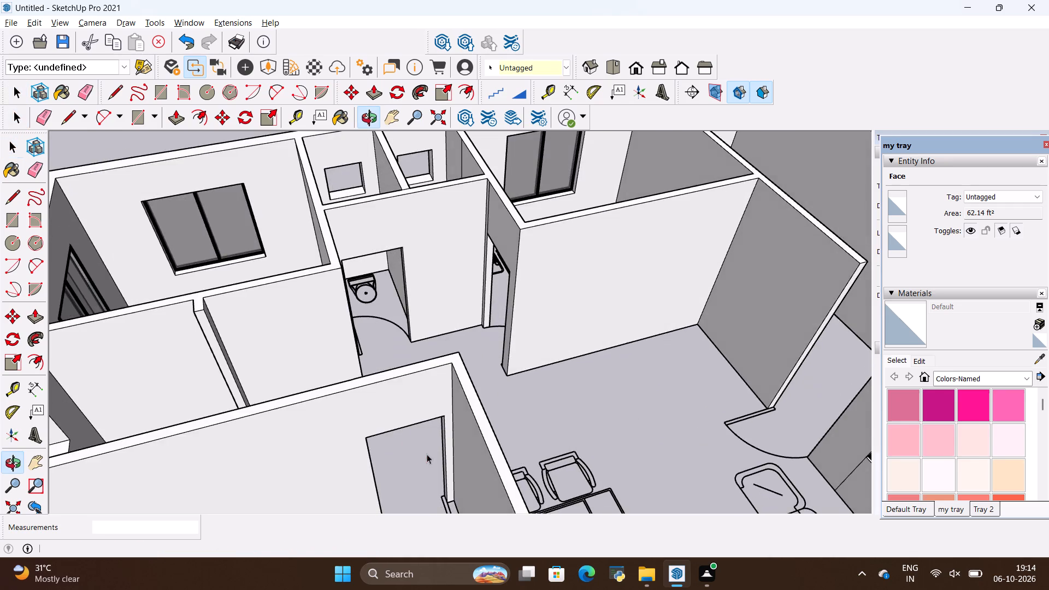
scroll(429, 394, down, 6)
scroll(424, 471, up, 10)
middle_drag(424, 469, 401, 368)
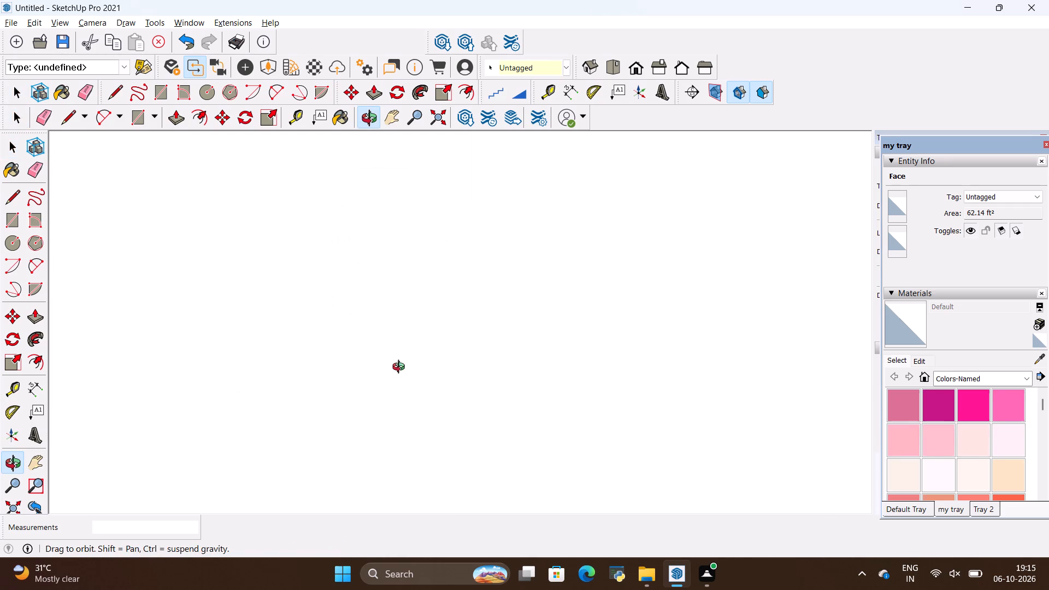
middle_drag(401, 368, 416, 445)
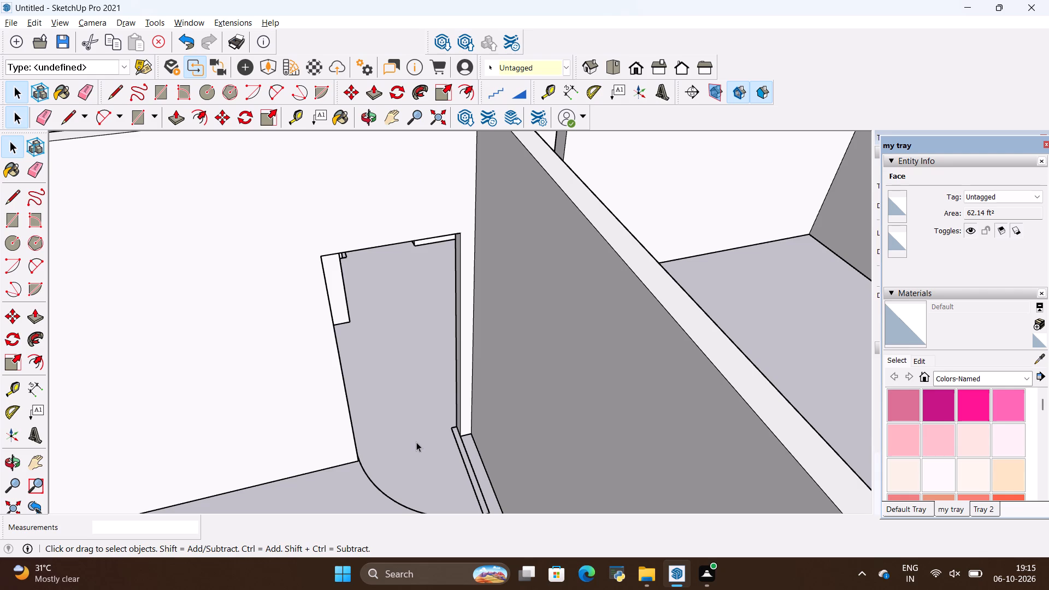
scroll(389, 403, down, 16)
scroll(376, 299, up, 4)
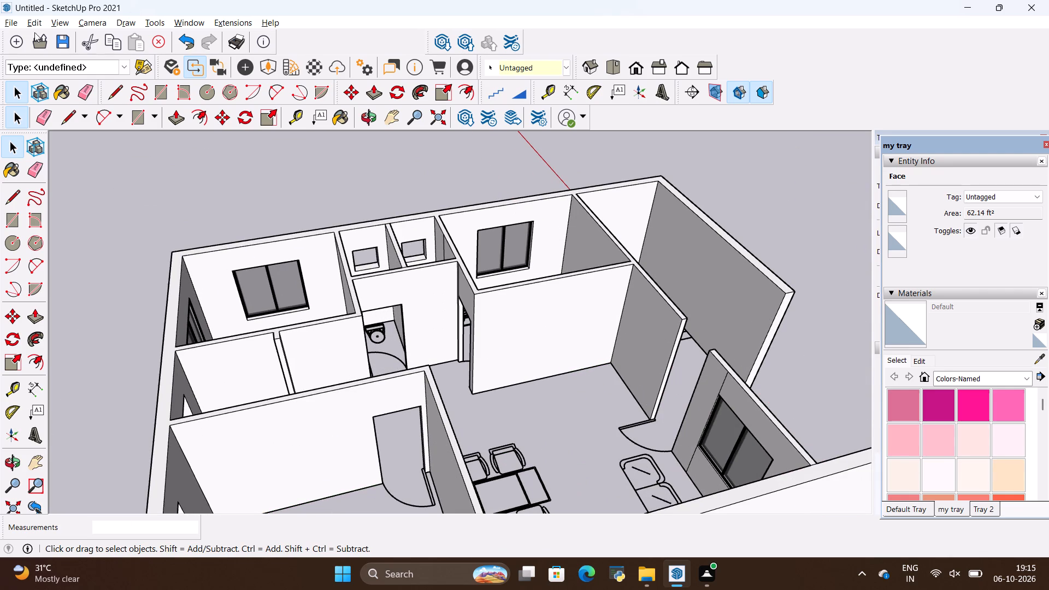
Place a guide line 3' below the top edge of the wall end beside the entrance door opening.
scroll(714, 369, up, 6)
middle_drag(675, 400, 620, 393)
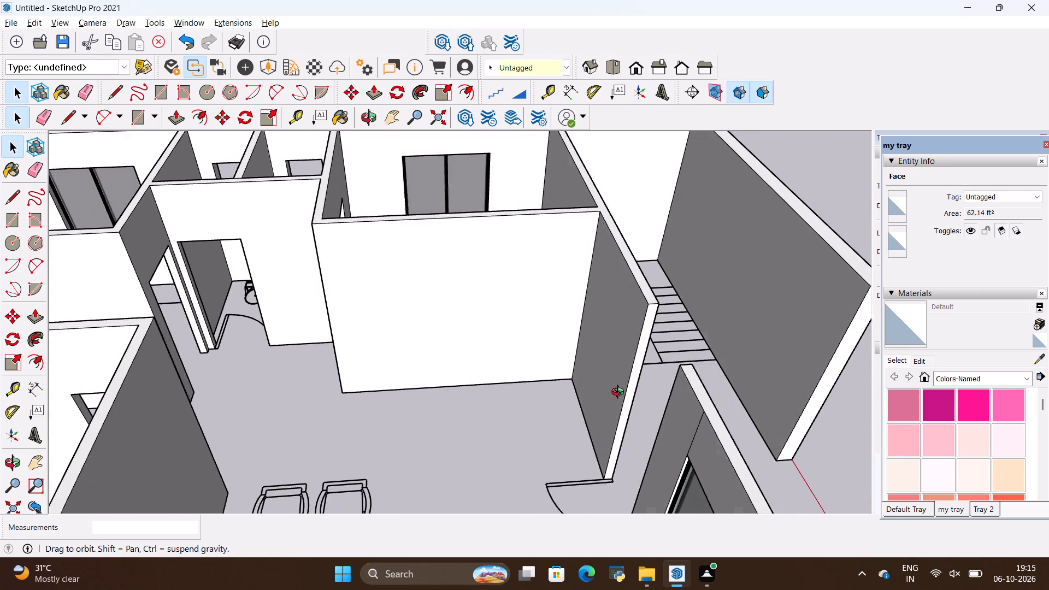
middle_drag(620, 393, 618, 393)
key(t)
scroll(656, 387, up, 7)
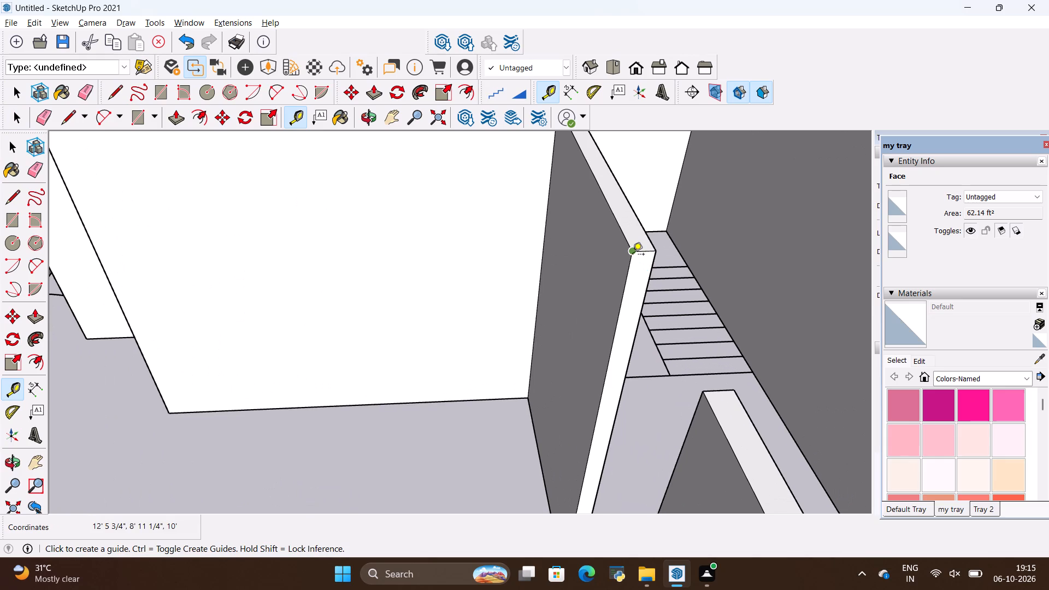
scroll(638, 255, up, 6)
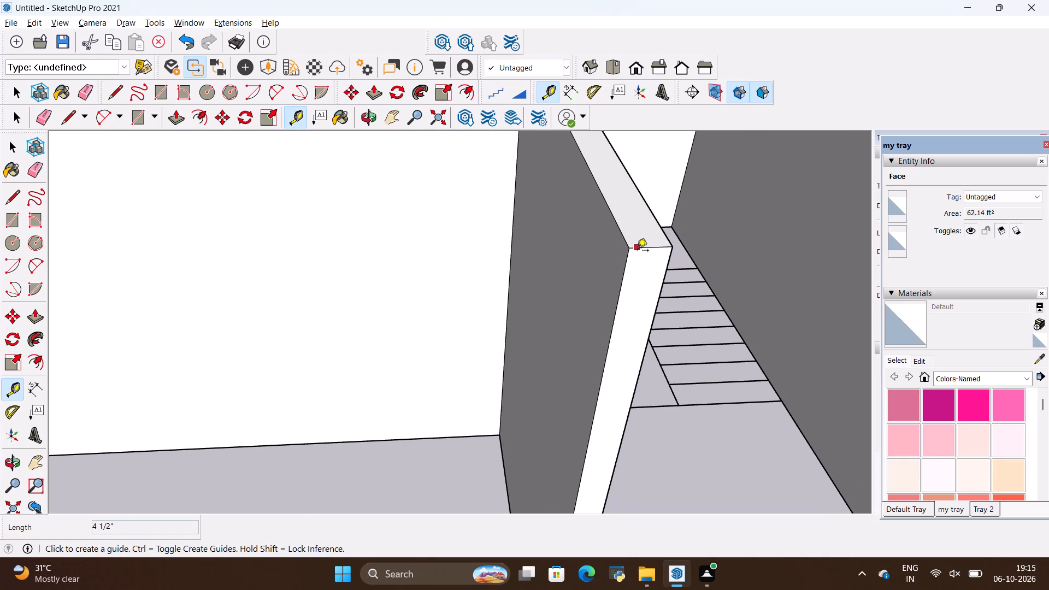
click(637, 251)
key(BackSpace)
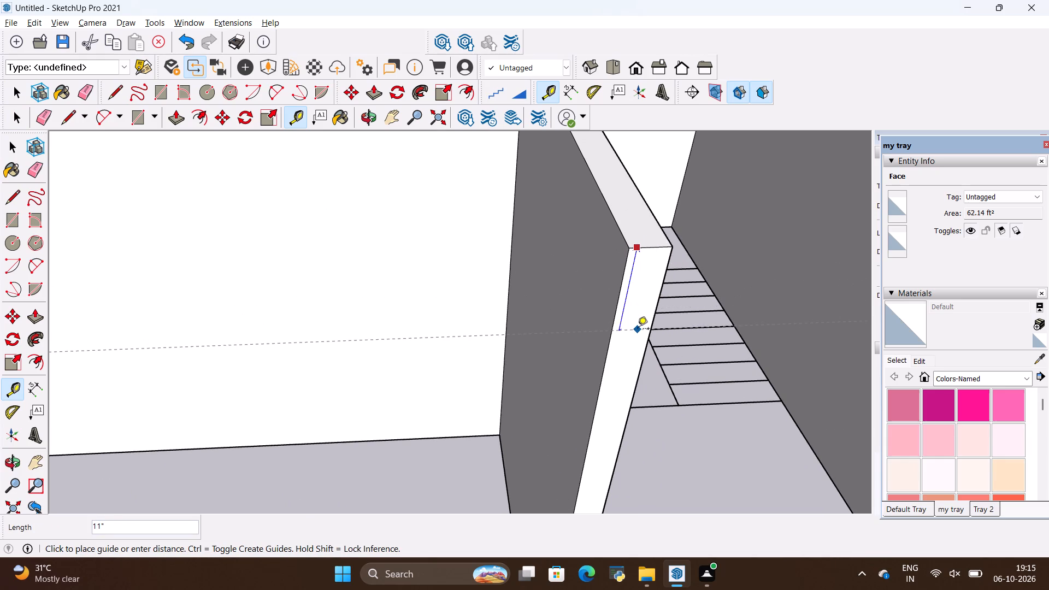
text(3')
key(Return)
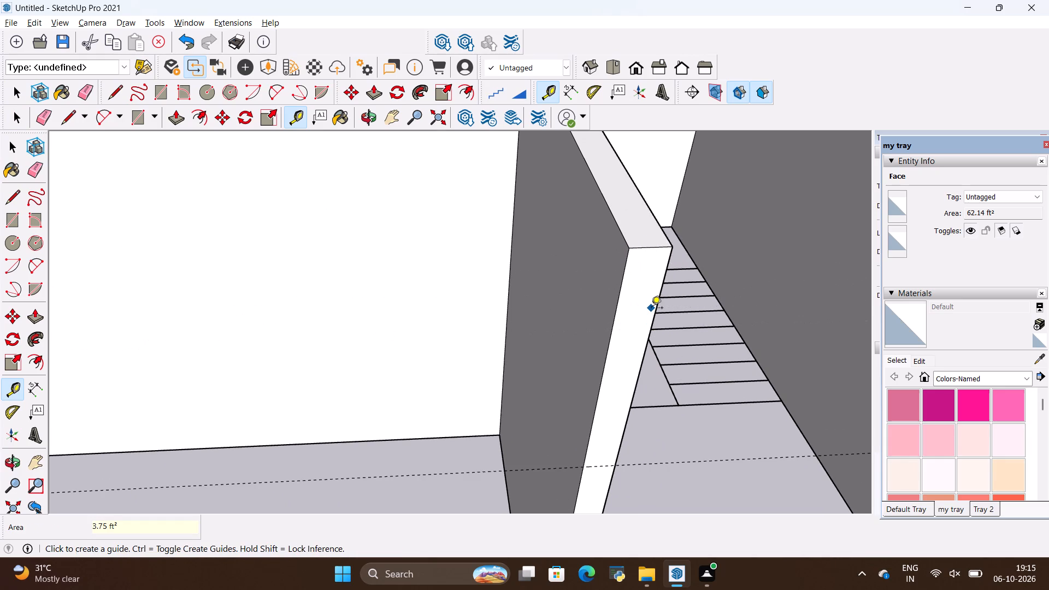
Draw a 4 1/2" line across the wall end along the guide to split its face.
key(l)
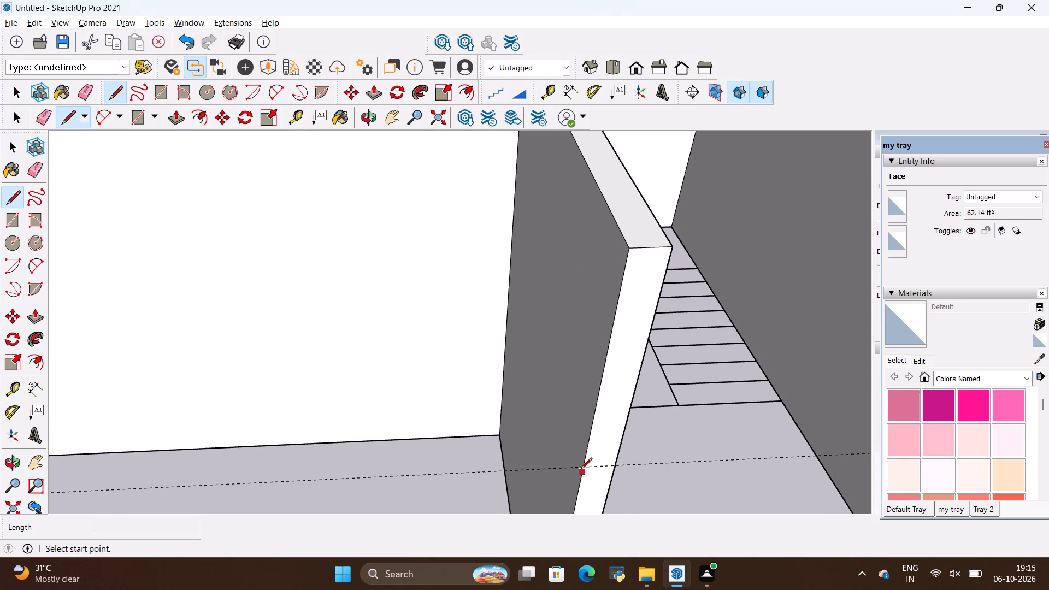
click(581, 469)
click(617, 459)
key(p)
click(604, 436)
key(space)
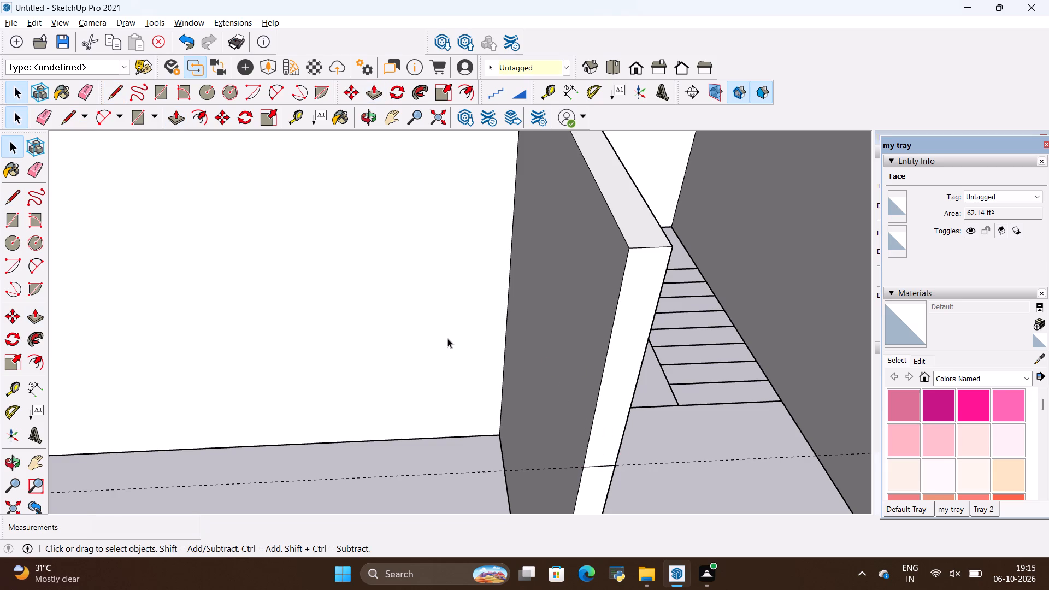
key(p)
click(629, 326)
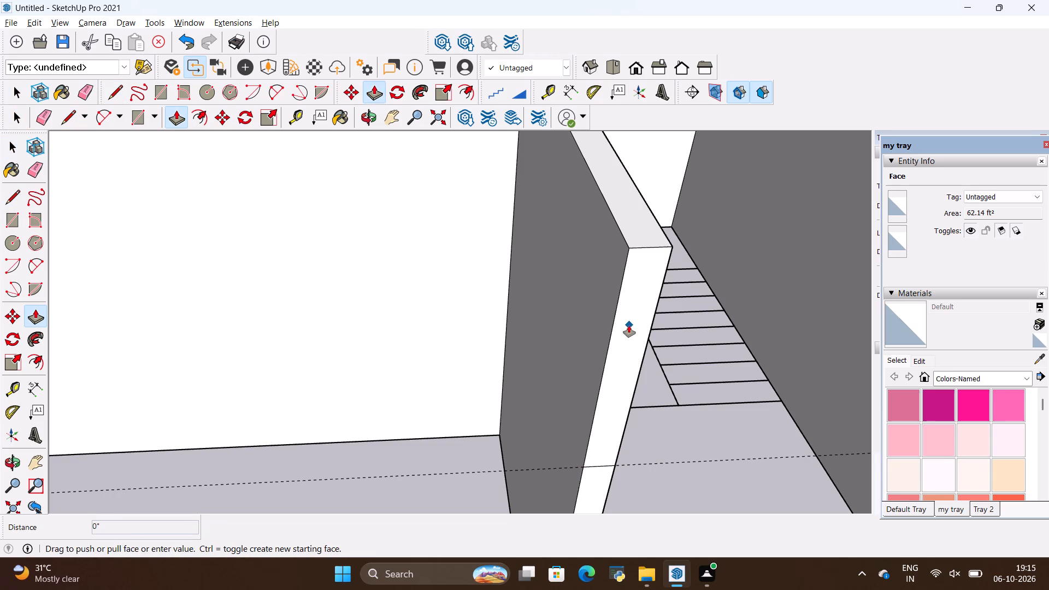
Draw a 3' by 4 1/2" rectangle on the wall end from the guide up to its top corner.
key(r)
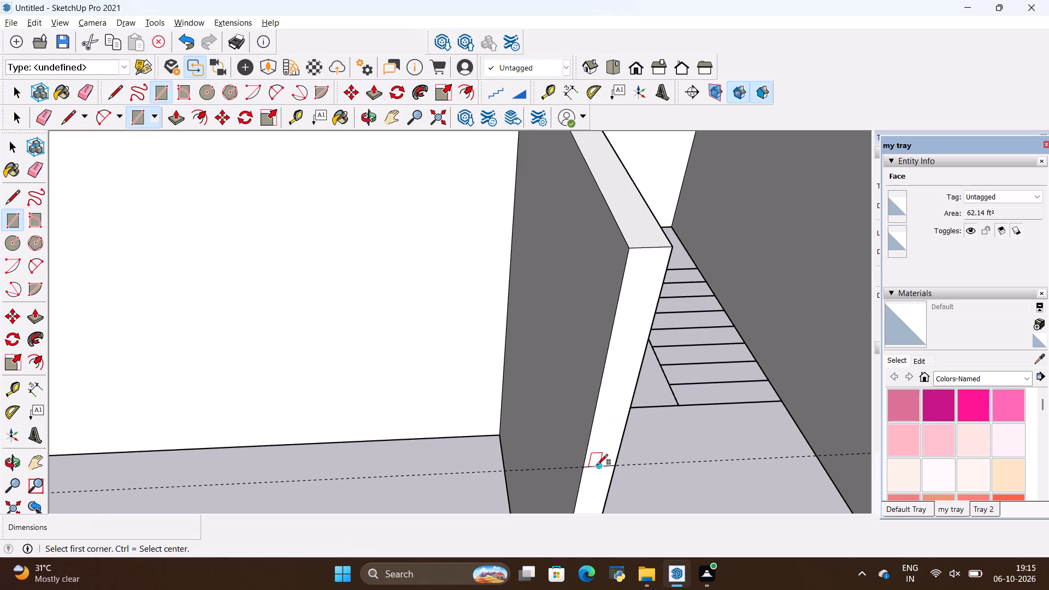
click(582, 471)
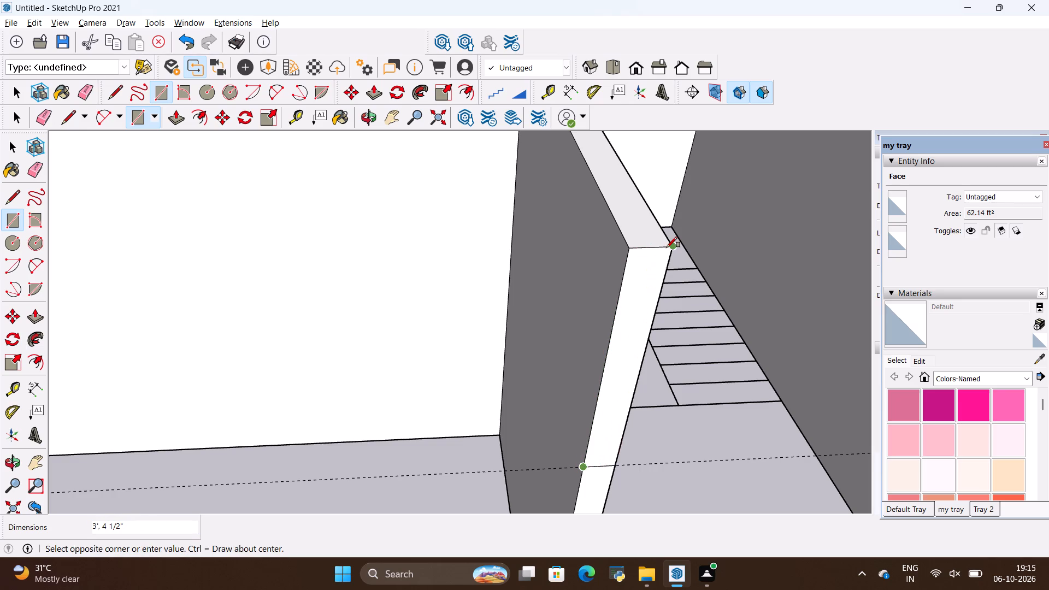
click(667, 247)
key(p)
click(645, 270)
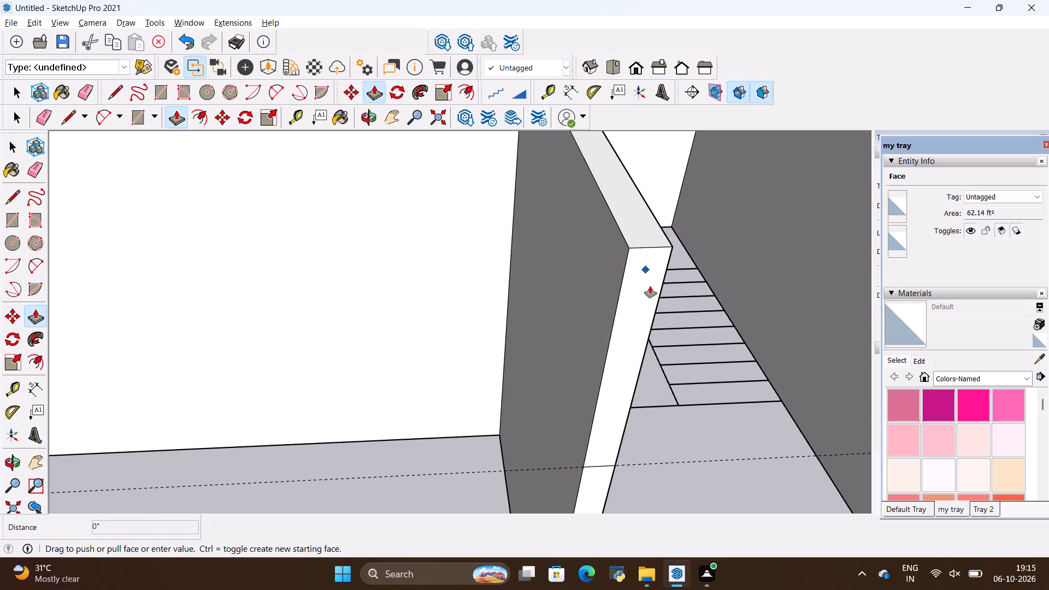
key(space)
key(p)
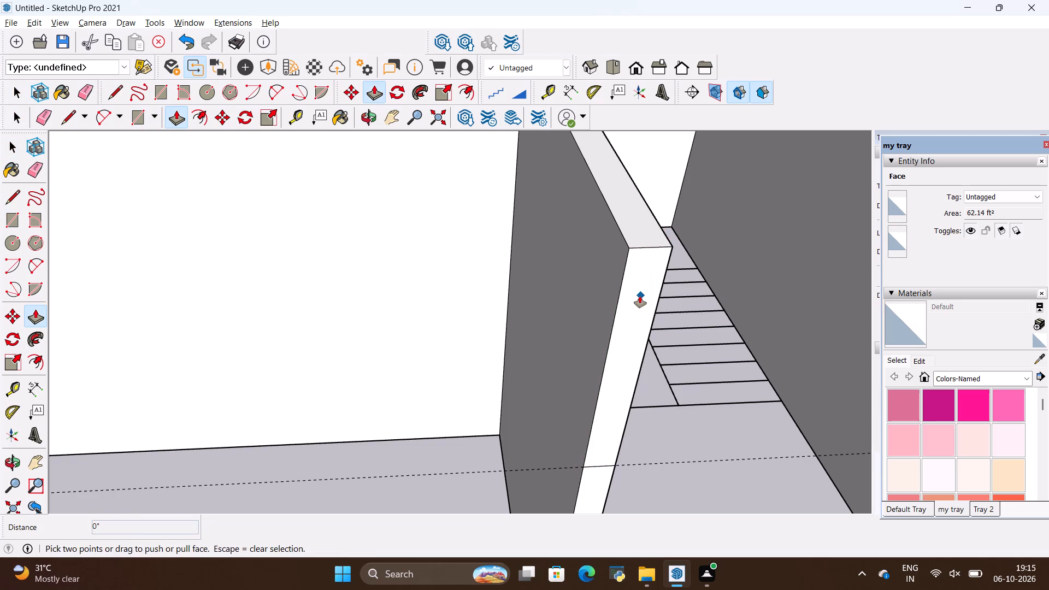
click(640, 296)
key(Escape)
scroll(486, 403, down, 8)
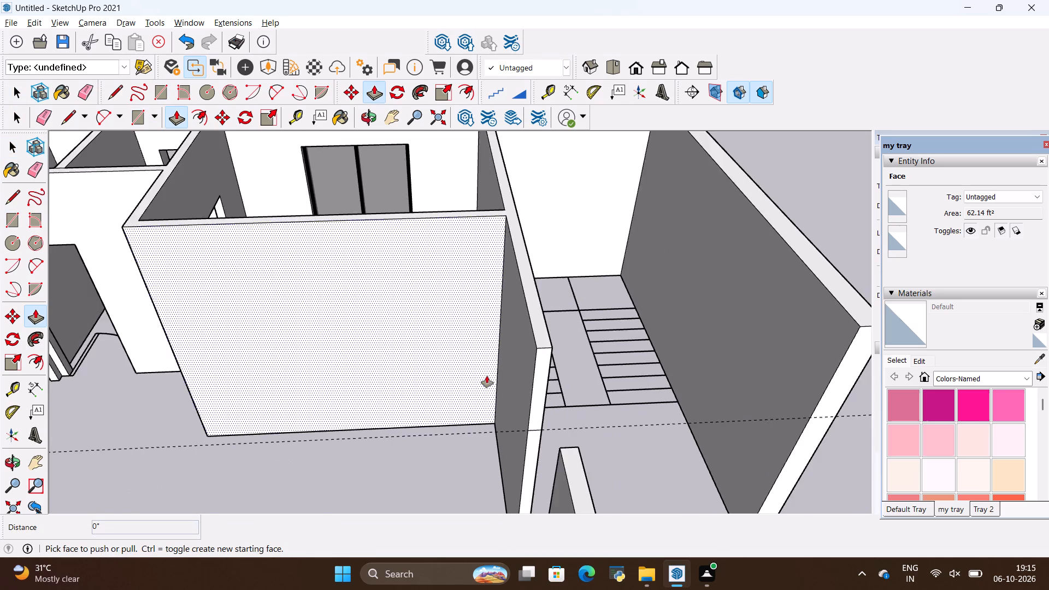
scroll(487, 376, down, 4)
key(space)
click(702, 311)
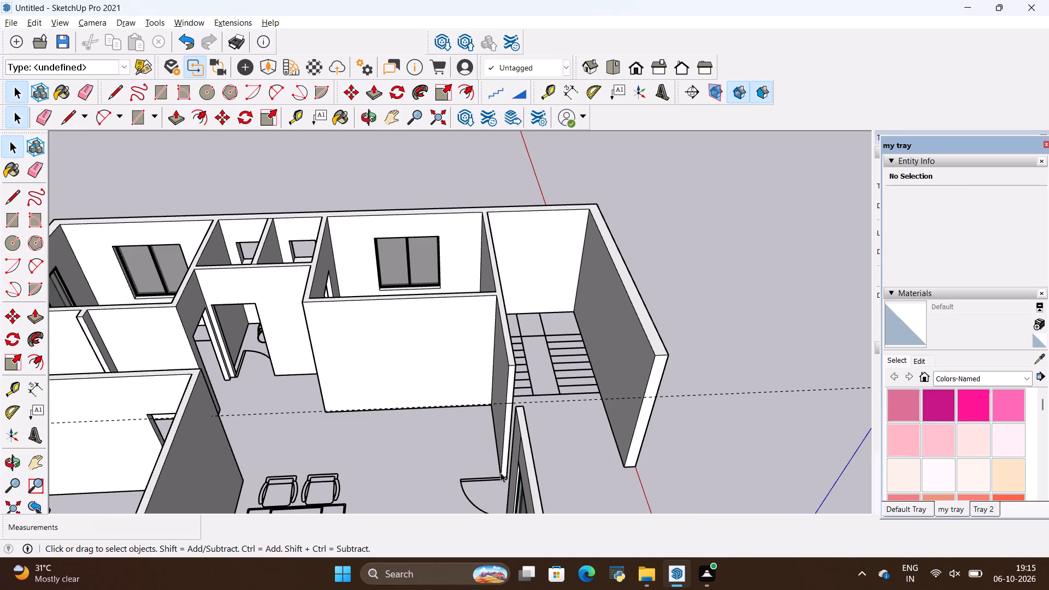
Push/Pull the upper face of the wall end 3' across the entrance door opening to the opposite wall.
middle_drag(500, 473, 687, 392)
scroll(594, 298, up, 5)
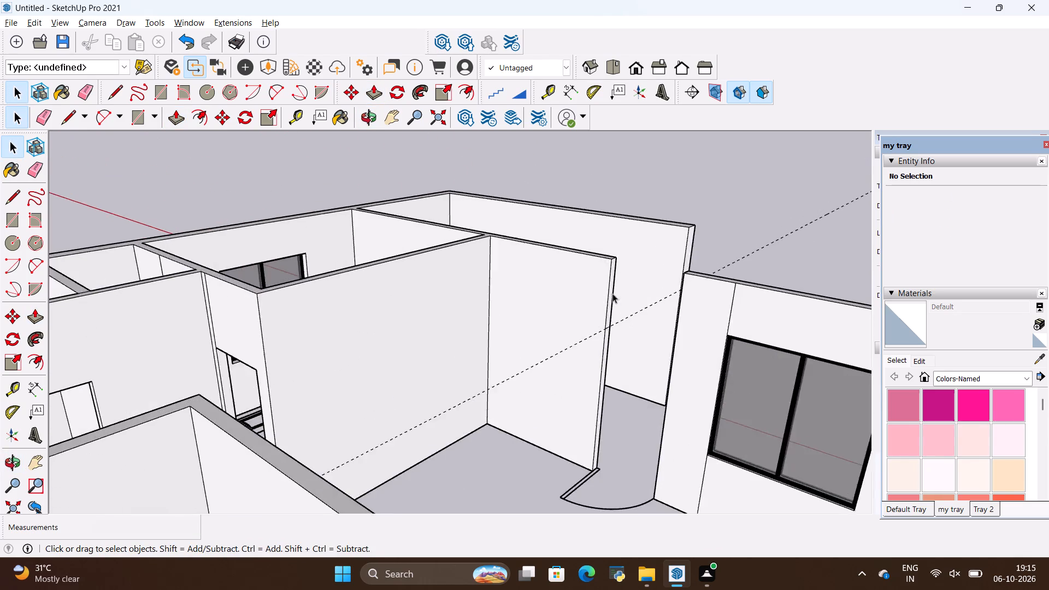
scroll(612, 293, up, 8)
click(566, 338)
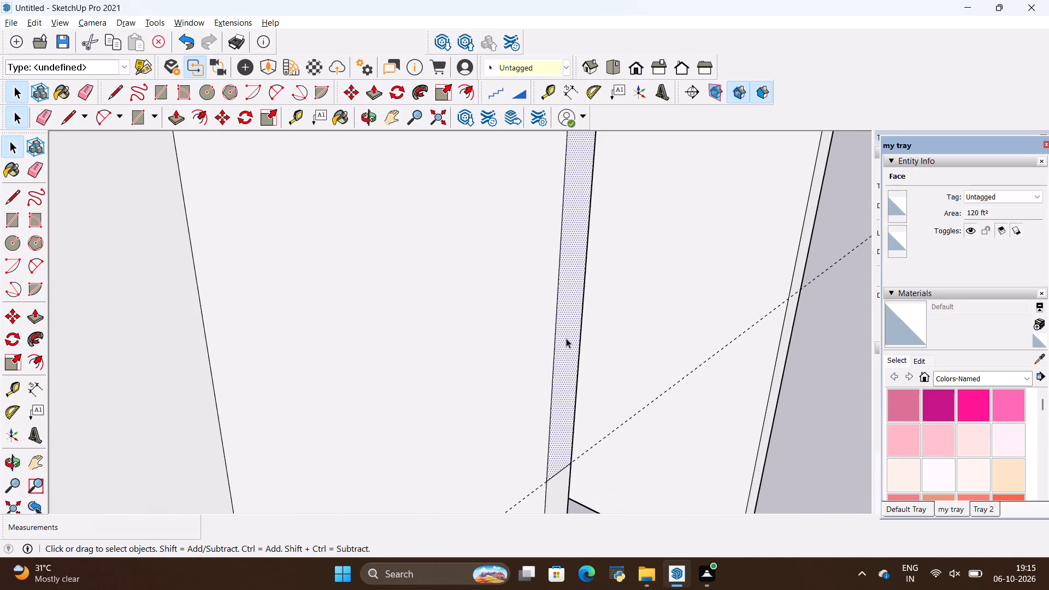
key(p)
click(566, 338)
scroll(522, 341, down, 11)
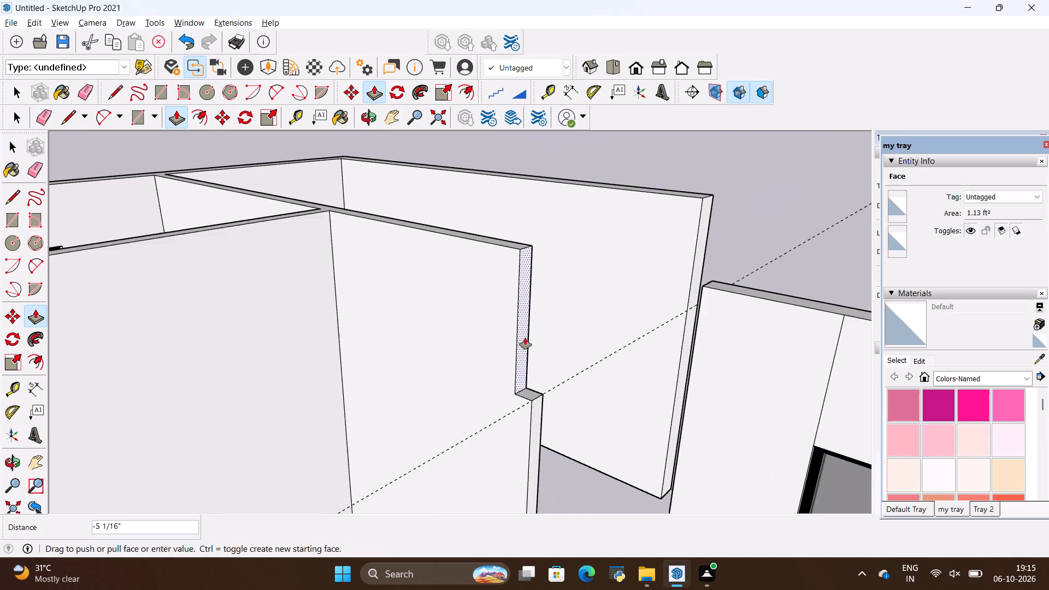
click(682, 286)
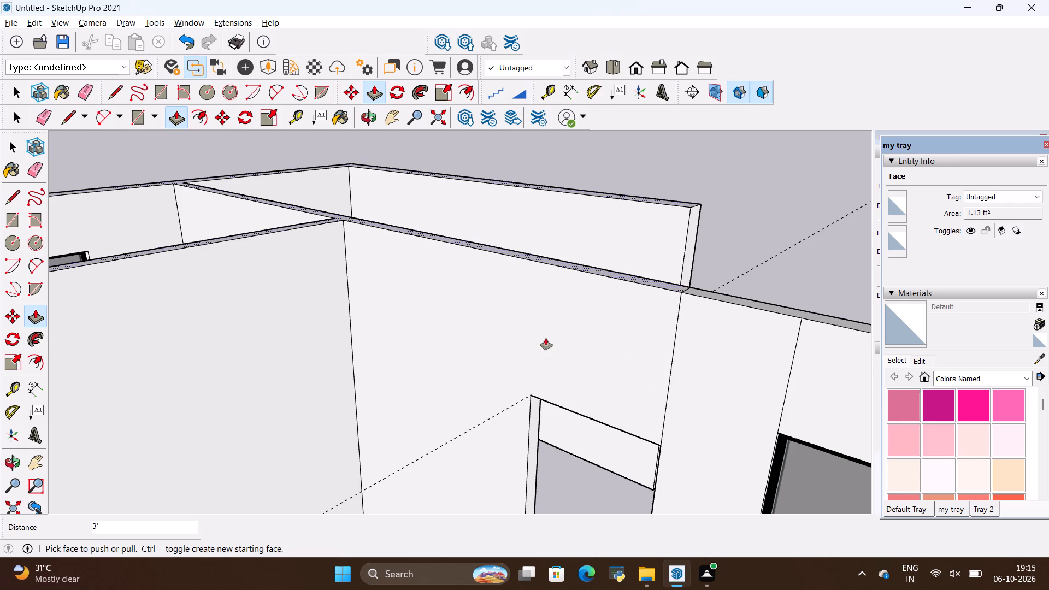
Erase the leftover seam edges where the new wall above the entrance door meets the adjoining wall, on both sides and top.
scroll(541, 335, down, 4)
scroll(612, 354, up, 7)
key(e)
drag(651, 375, 635, 375)
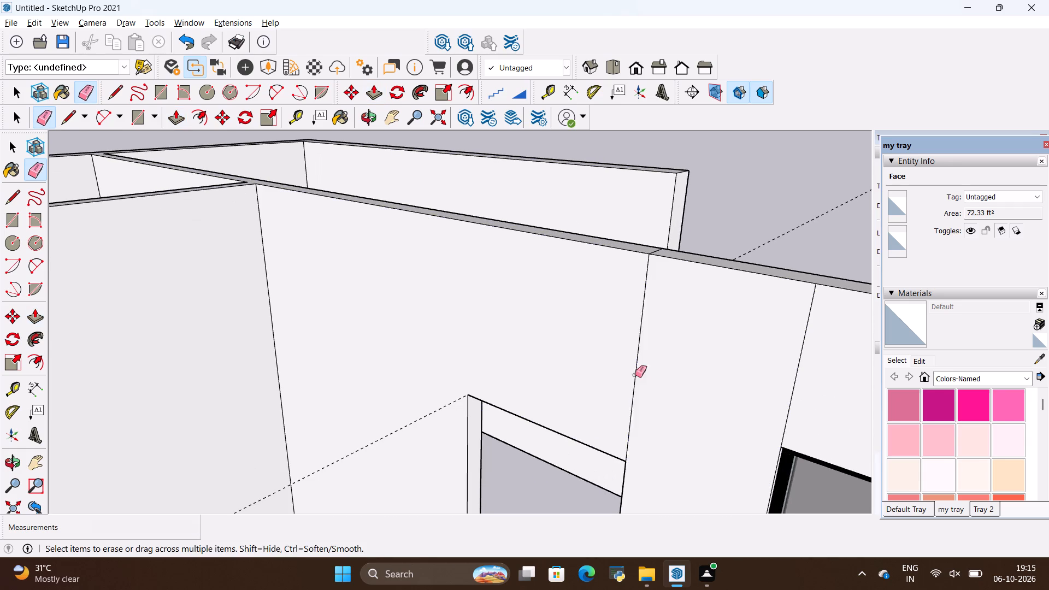
drag(635, 375, 610, 372)
middle_drag(681, 313, 510, 416)
scroll(579, 397, up, 3)
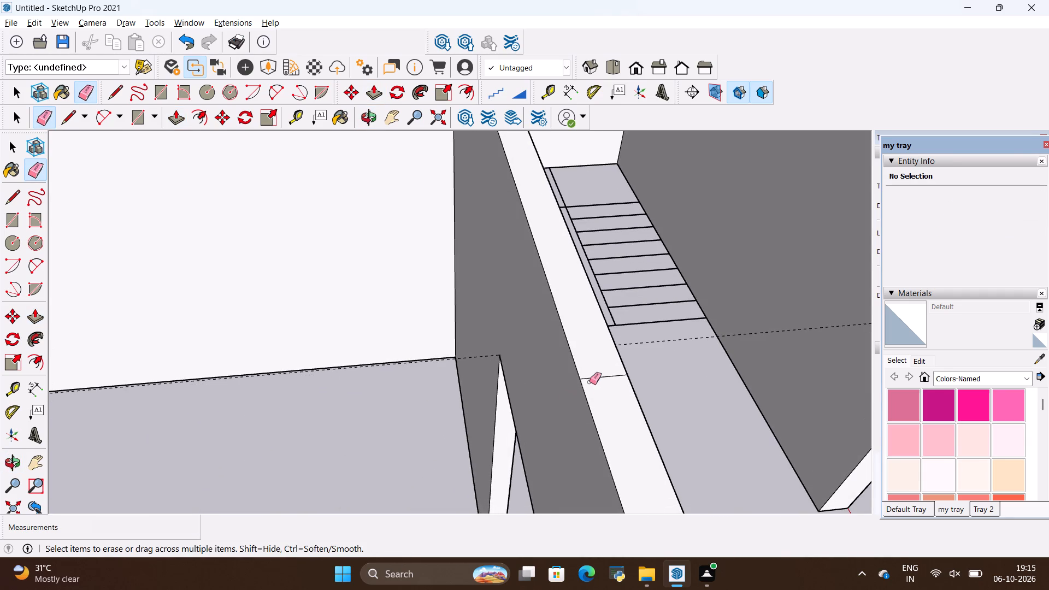
drag(587, 365, 599, 393)
drag(606, 367, 608, 383)
middle_drag(632, 385, 531, 356)
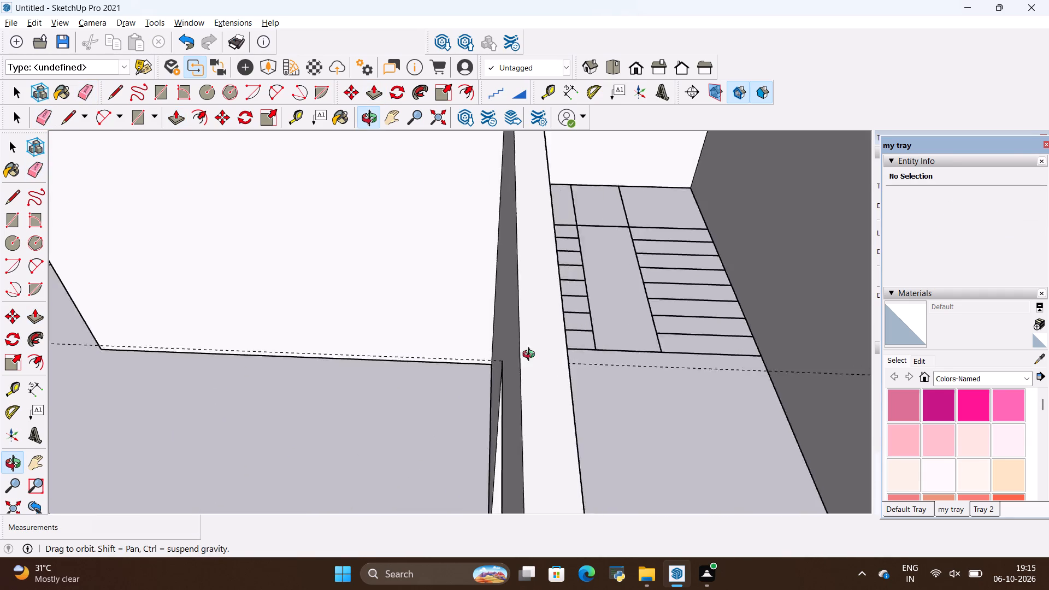
middle_drag(531, 356, 451, 295)
drag(393, 346, 343, 375)
drag(369, 353, 351, 364)
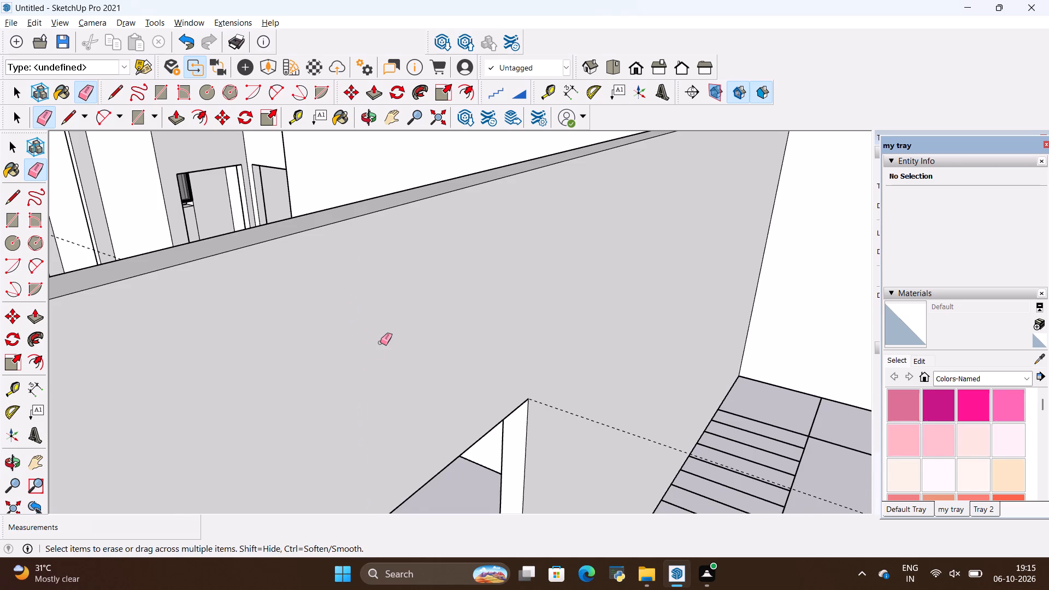
Erase the guide line at the head of the entrance door opening.
scroll(380, 343, down, 11)
drag(503, 364, 516, 399)
Examine the rooms from above, including the interior door openings near the bathrooms and bedrooms.
scroll(485, 339, down, 6)
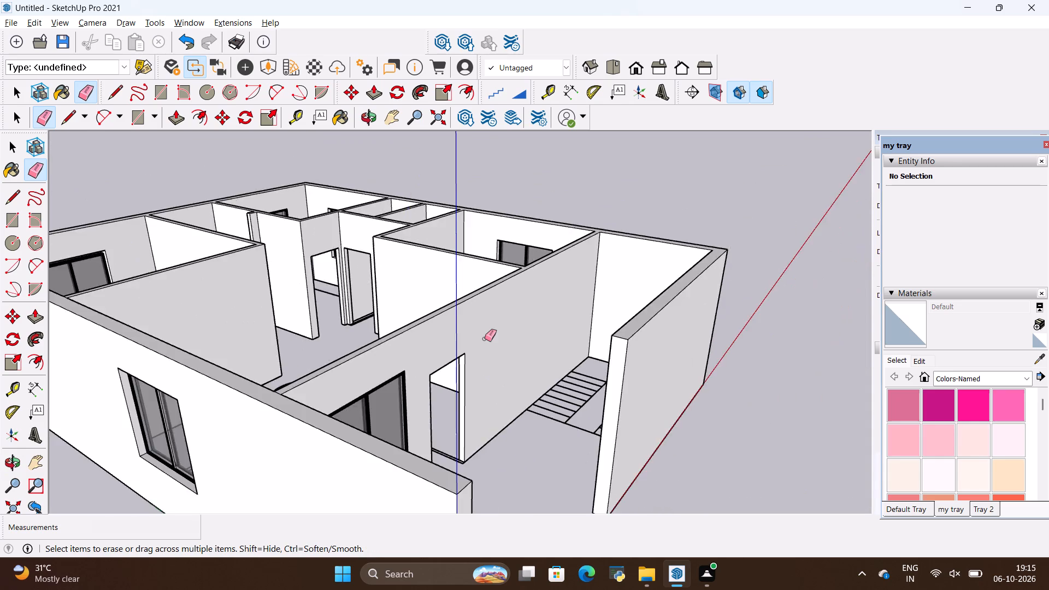
scroll(485, 339, down, 5)
middle_drag(555, 344, 553, 588)
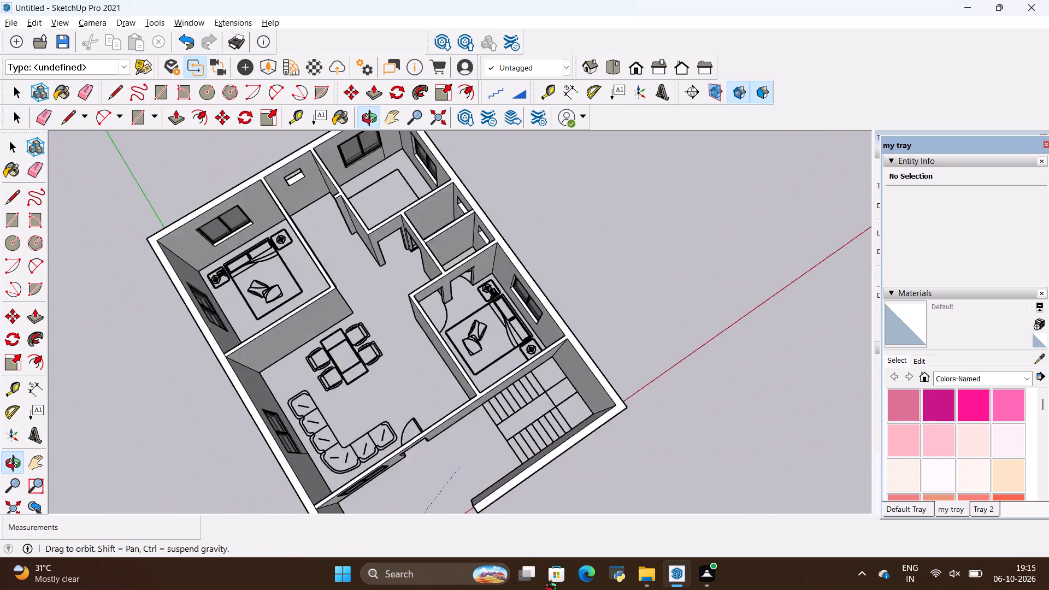
middle_drag(553, 588, 712, 404)
scroll(339, 332, up, 3)
scroll(339, 332, down, 2)
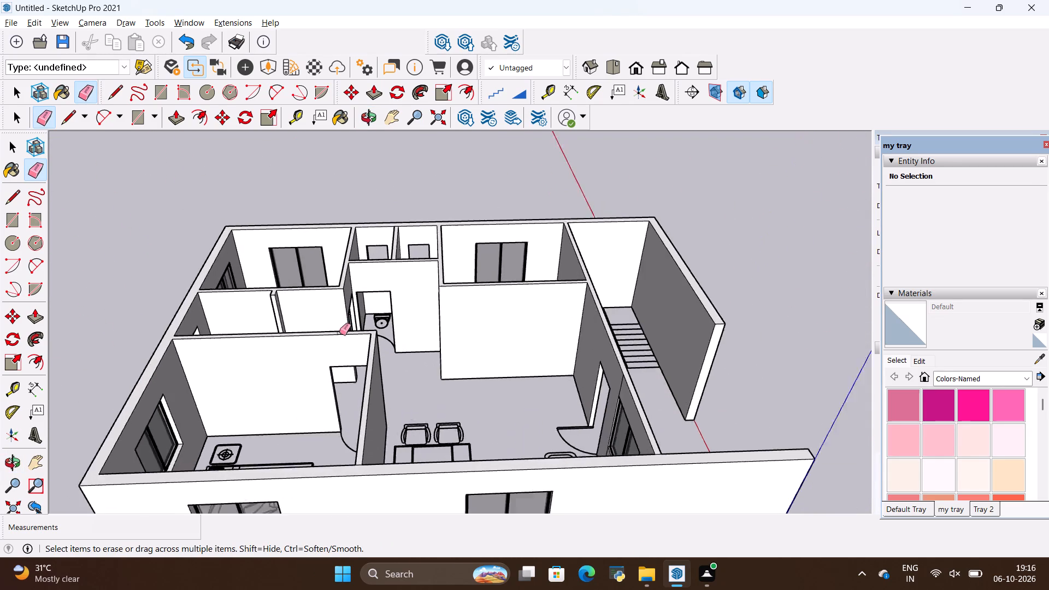
scroll(339, 333, down, 7)
middle_drag(478, 341, 434, 447)
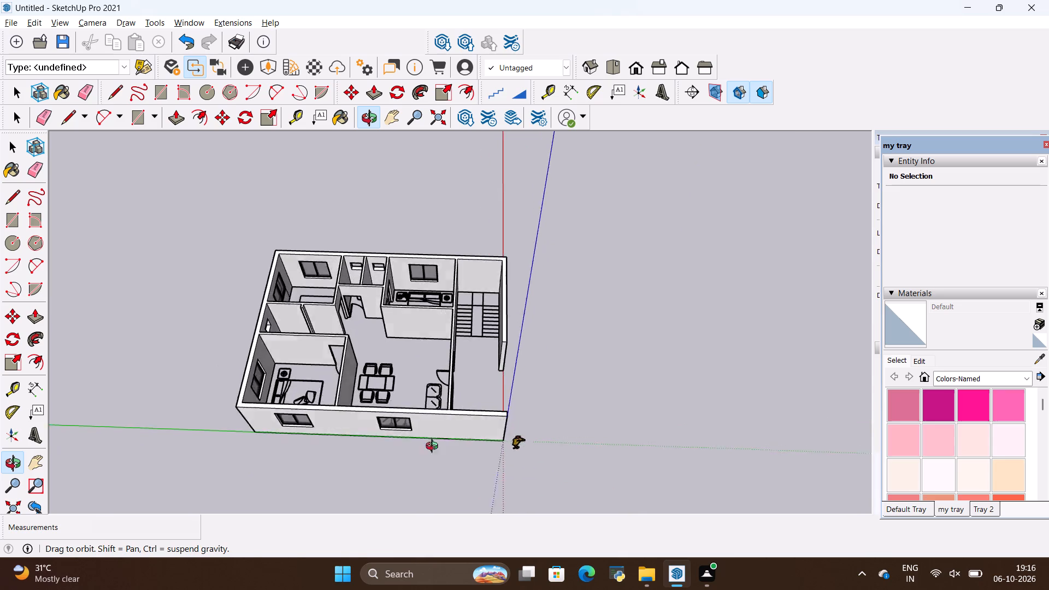
middle_drag(434, 447, 383, 463)
scroll(376, 239, up, 7)
scroll(294, 241, up, 6)
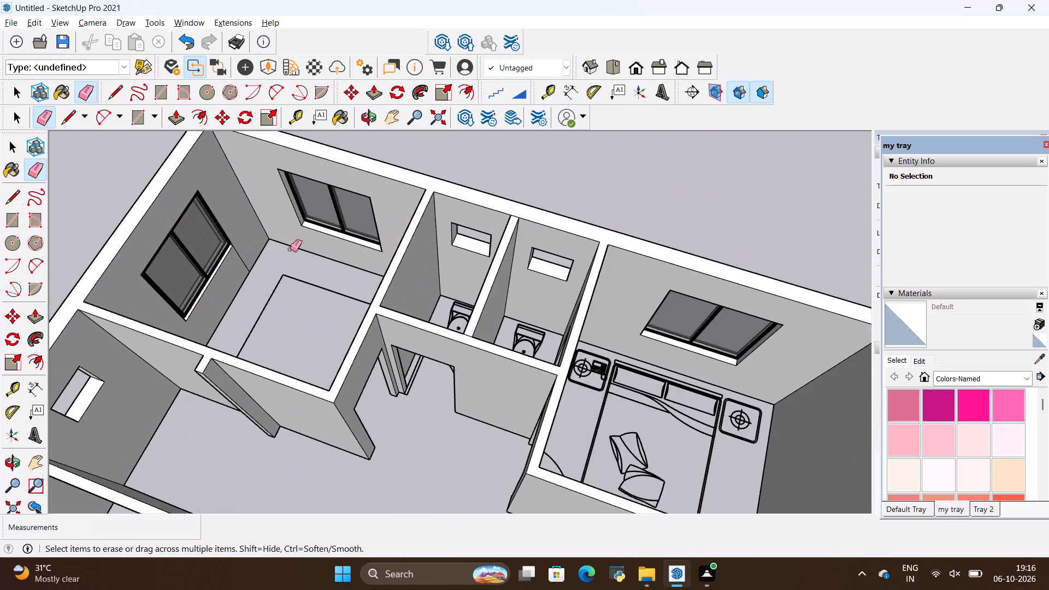
scroll(290, 249, up, 2)
scroll(526, 404, down, 6)
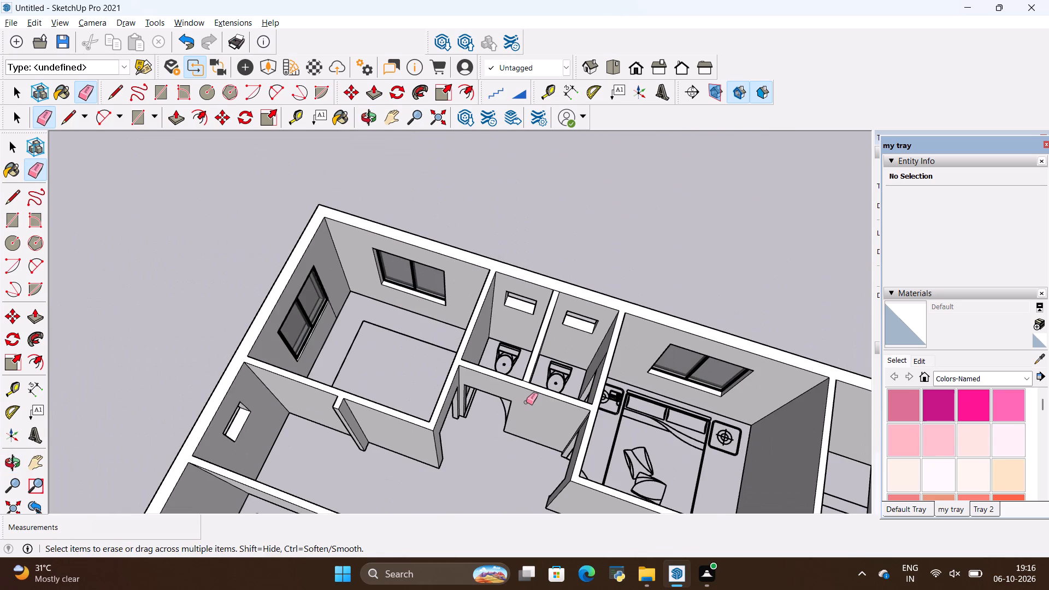
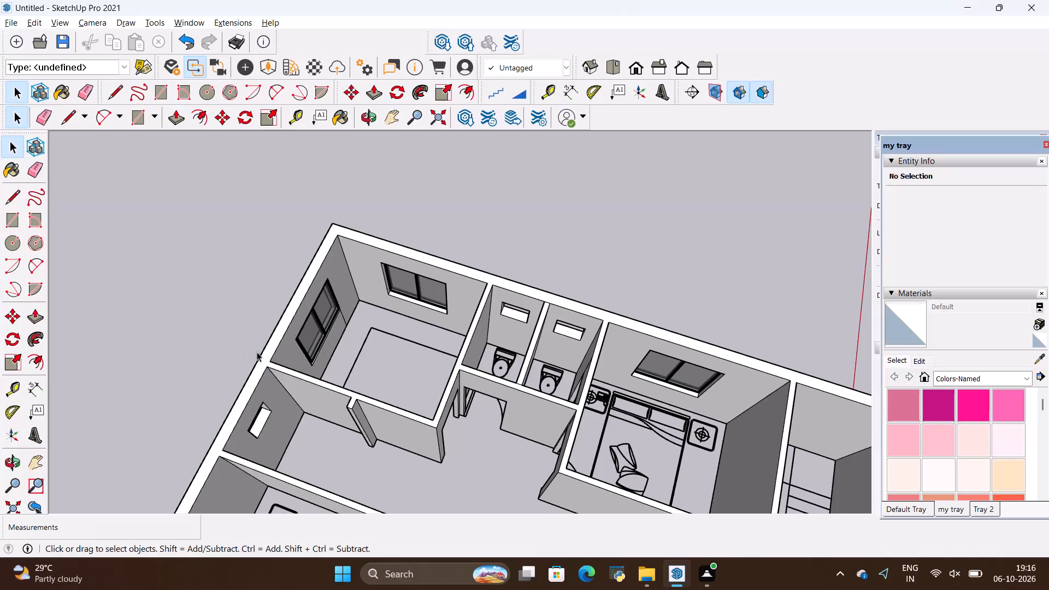
Erase the stray vertical edge below the side-wall window in the corner room with two windows.
scroll(326, 405, down, 4)
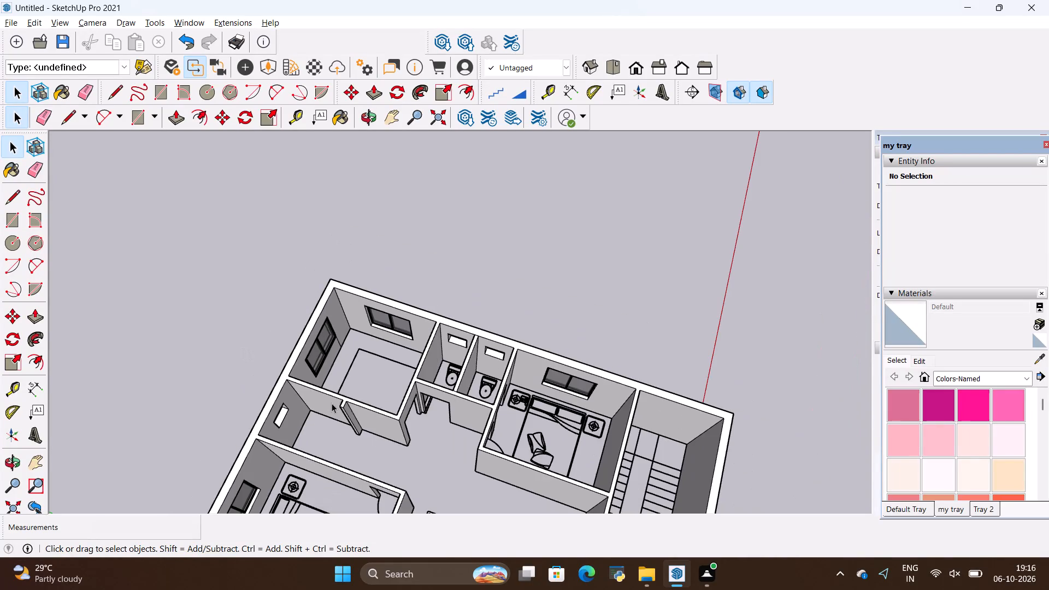
middle_drag(374, 461, 363, 393)
scroll(352, 359, up, 2)
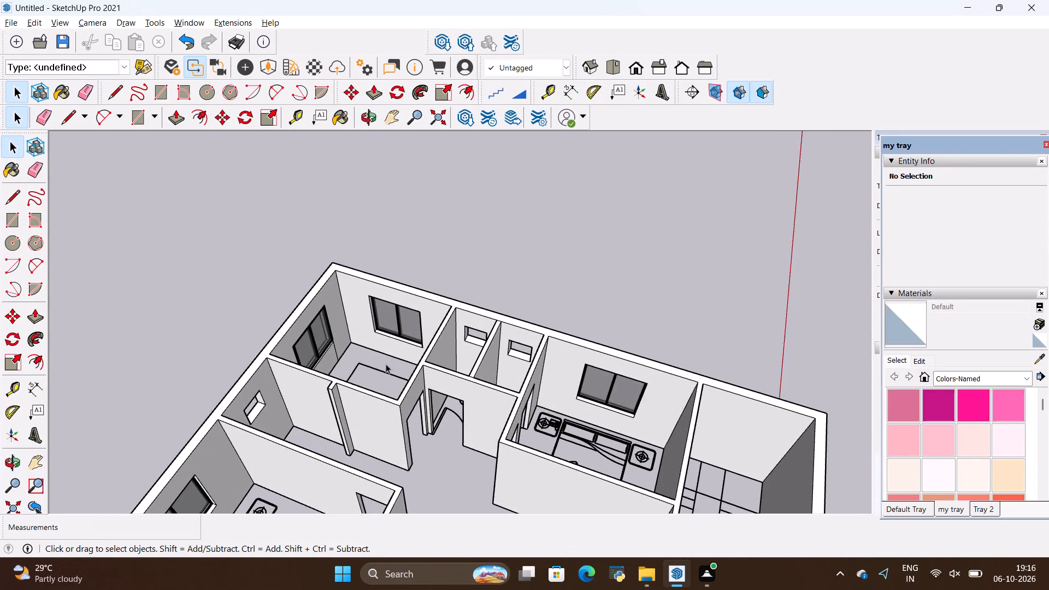
scroll(386, 364, up, 2)
middle_drag(517, 403, 428, 411)
scroll(313, 308, up, 5)
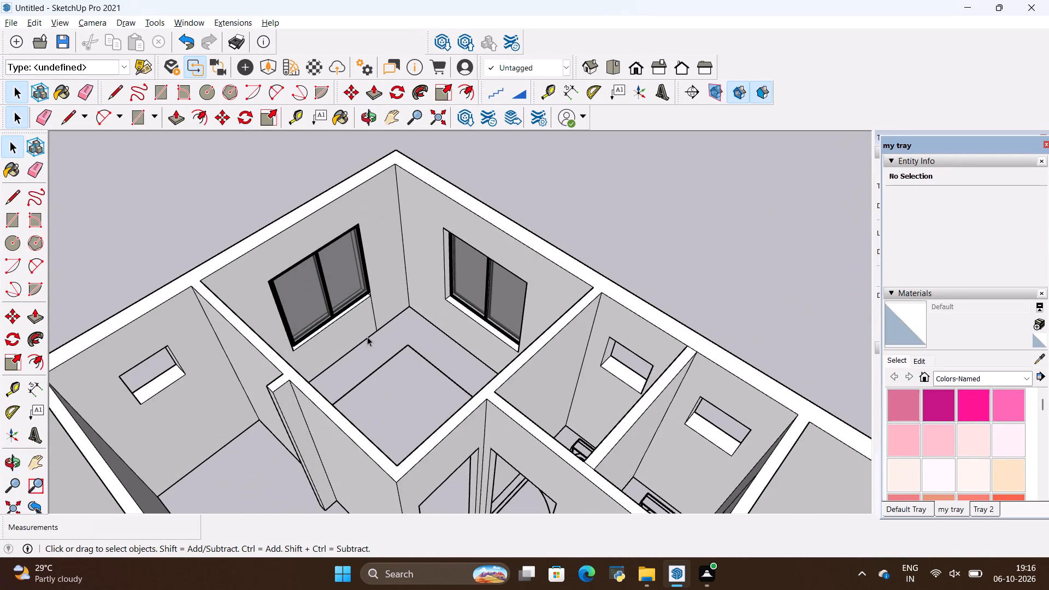
scroll(365, 326, up, 4)
key(e)
drag(382, 289, 373, 302)
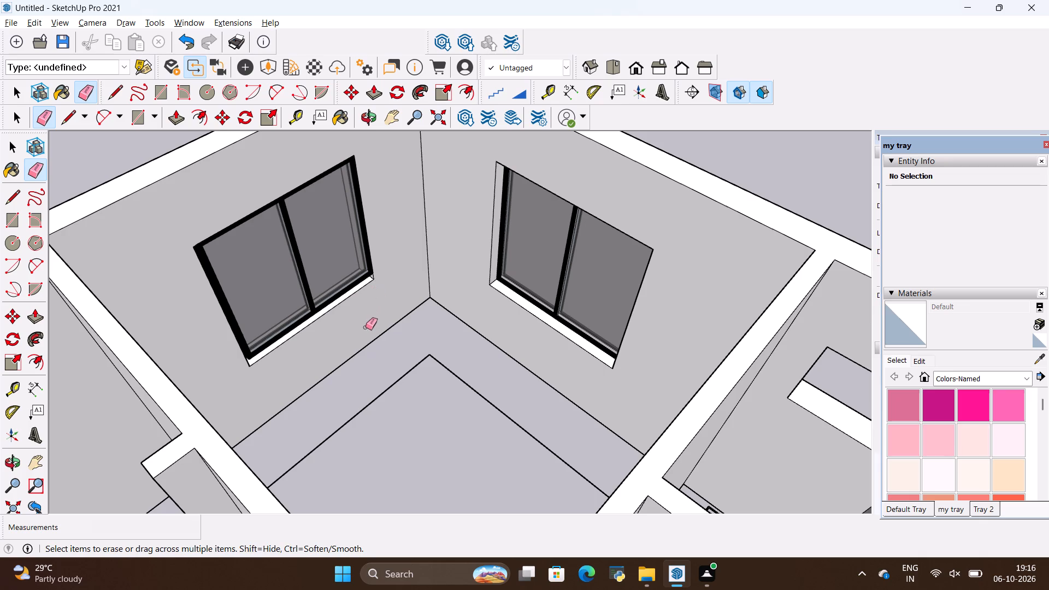
scroll(361, 334, down, 9)
key(space)
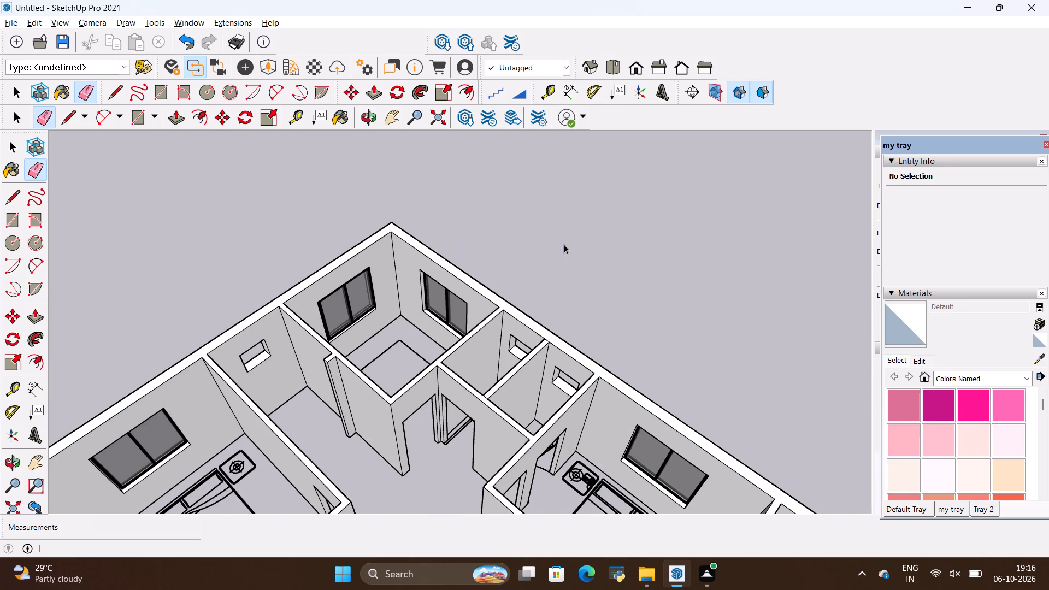
click(576, 234)
Examine the whole house model from several angles, checking the rooms, windows and door openings.
scroll(545, 256, down, 8)
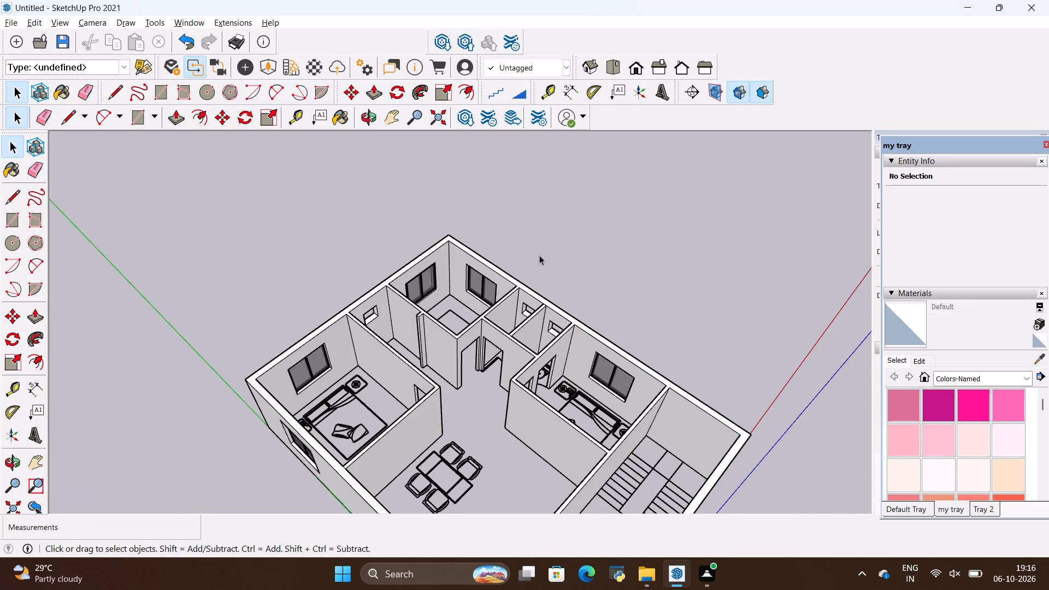
scroll(533, 258, down, 5)
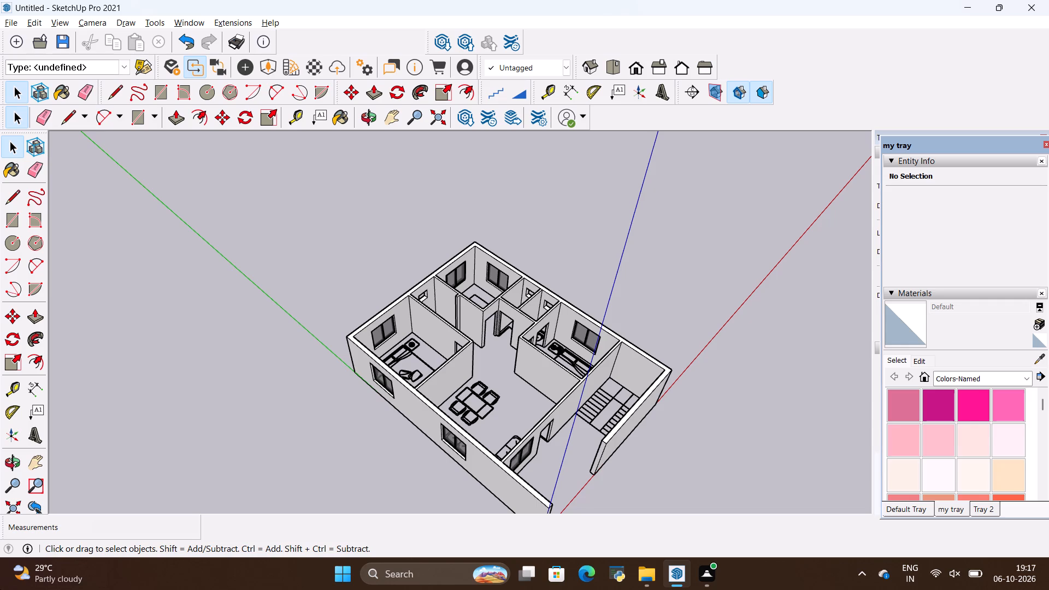
scroll(224, 238, down, 5)
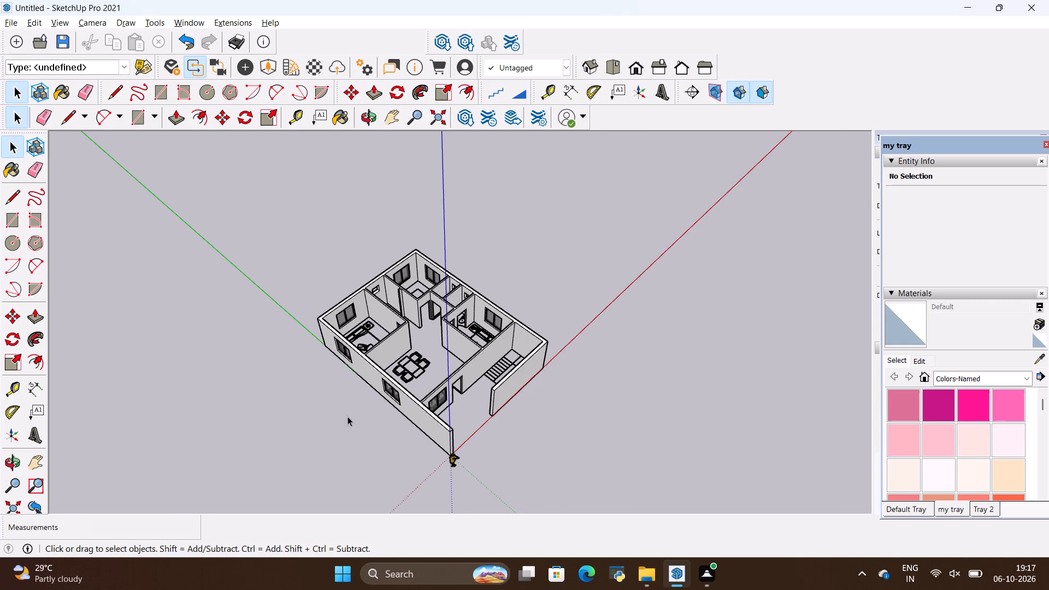
middle_drag(347, 416, 207, 389)
scroll(325, 344, up, 11)
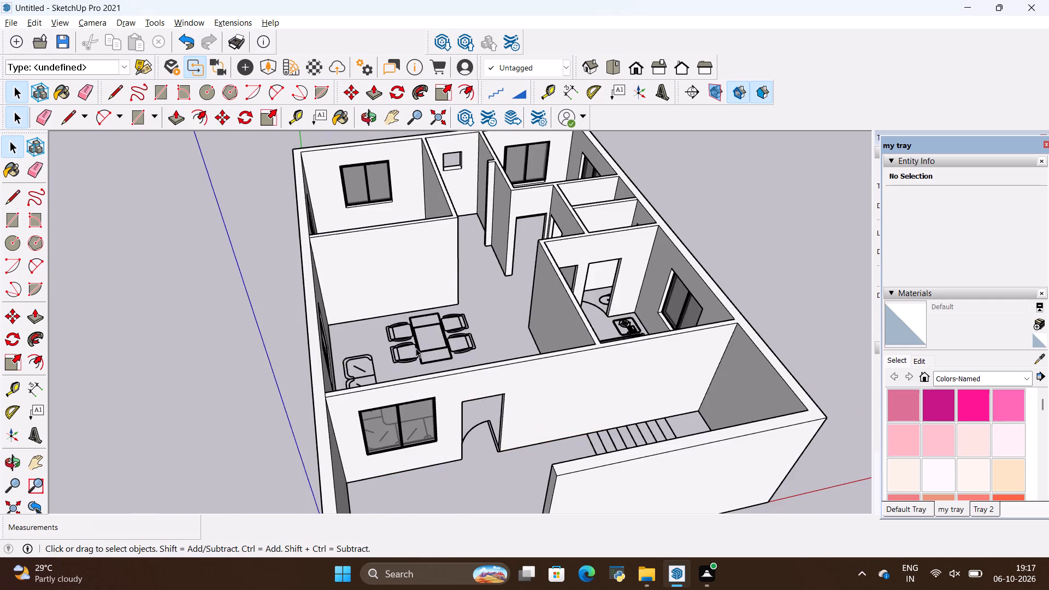
scroll(416, 348, up, 3)
scroll(455, 376, down, 4)
middle_drag(505, 414, 401, 332)
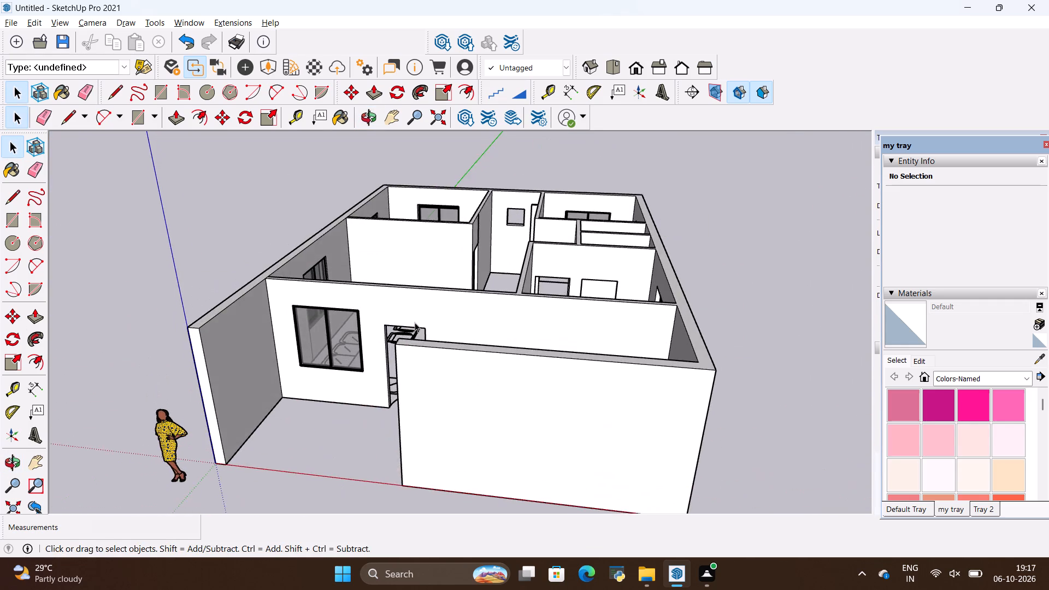
scroll(415, 322, down, 4)
scroll(492, 274, up, 11)
middle_drag(499, 310, 524, 405)
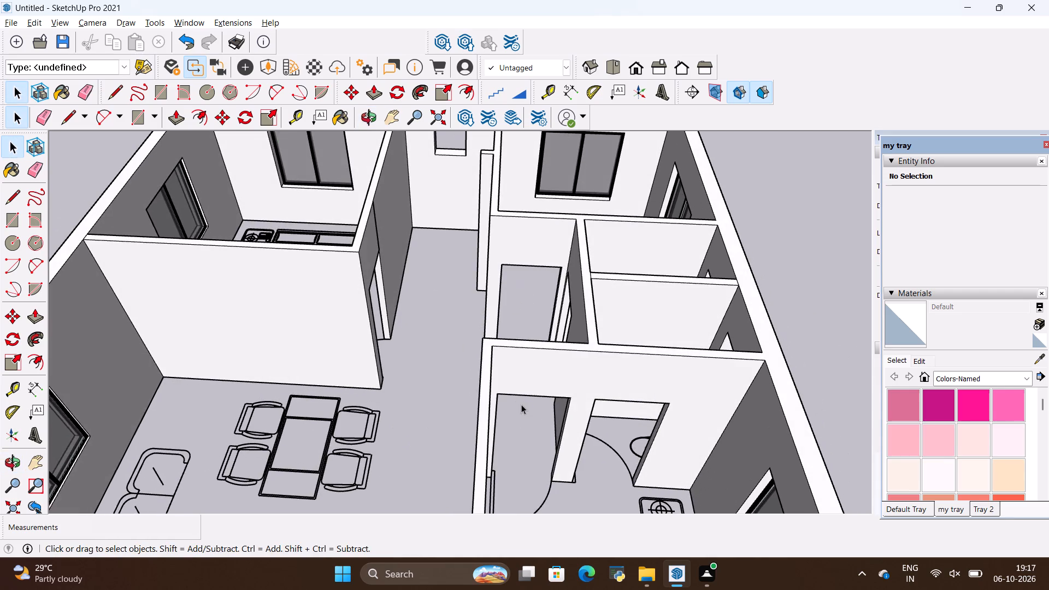
scroll(520, 403, down, 3)
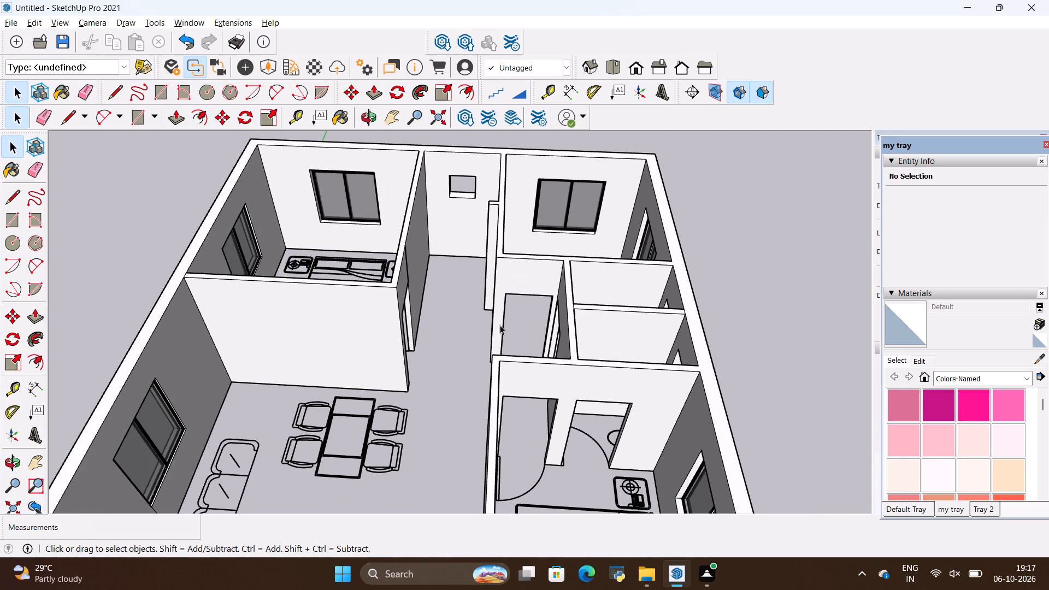
scroll(543, 406, up, 3)
scroll(458, 315, up, 1)
middle_drag(458, 315, 655, 362)
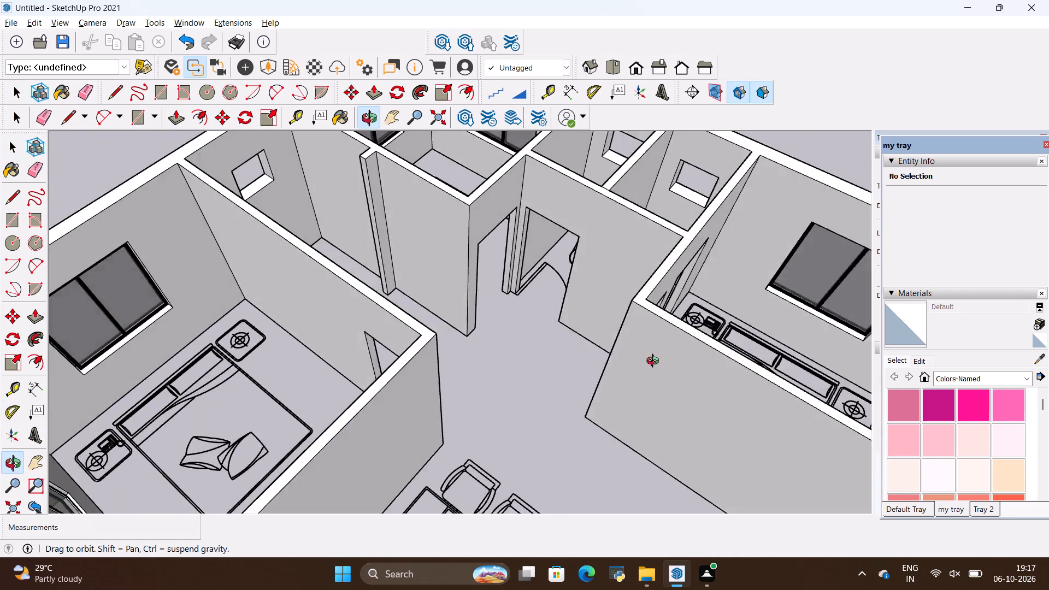
middle_drag(655, 362, 501, 425)
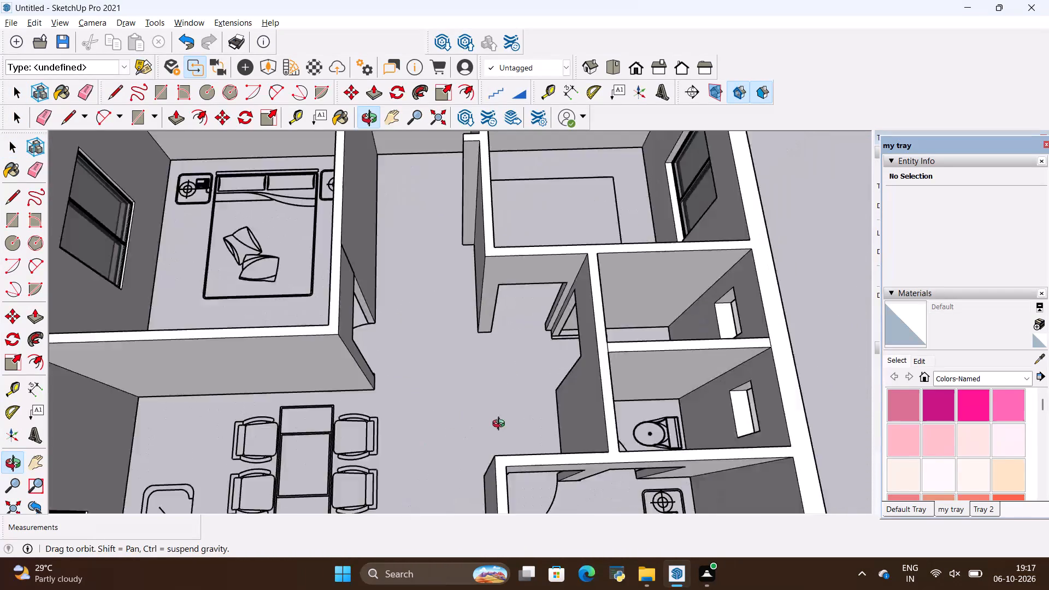
middle_drag(501, 425, 360, 314)
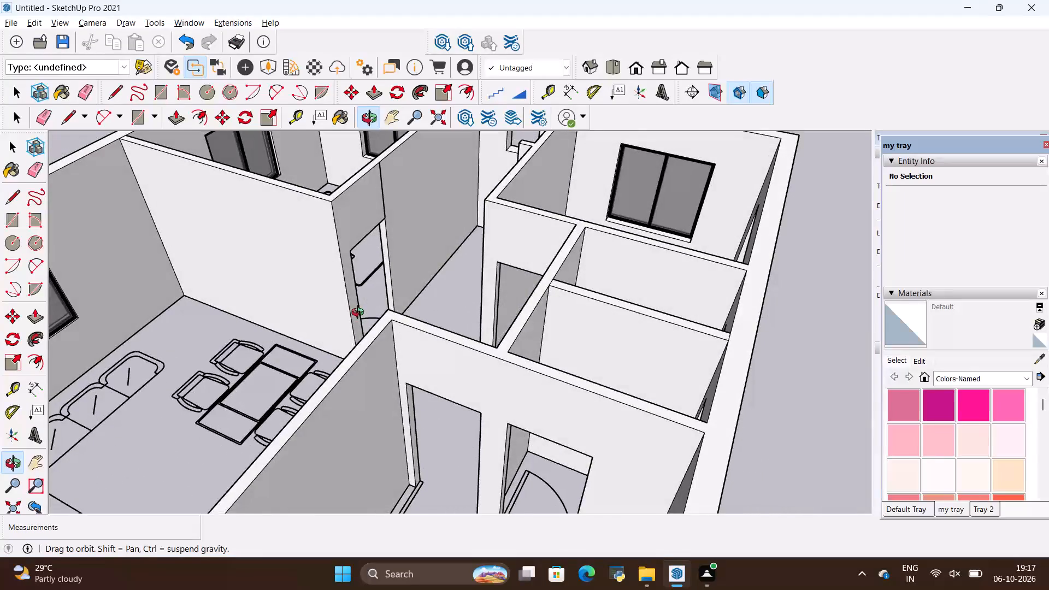
middle_drag(360, 314, 472, 429)
scroll(472, 429, down, 11)
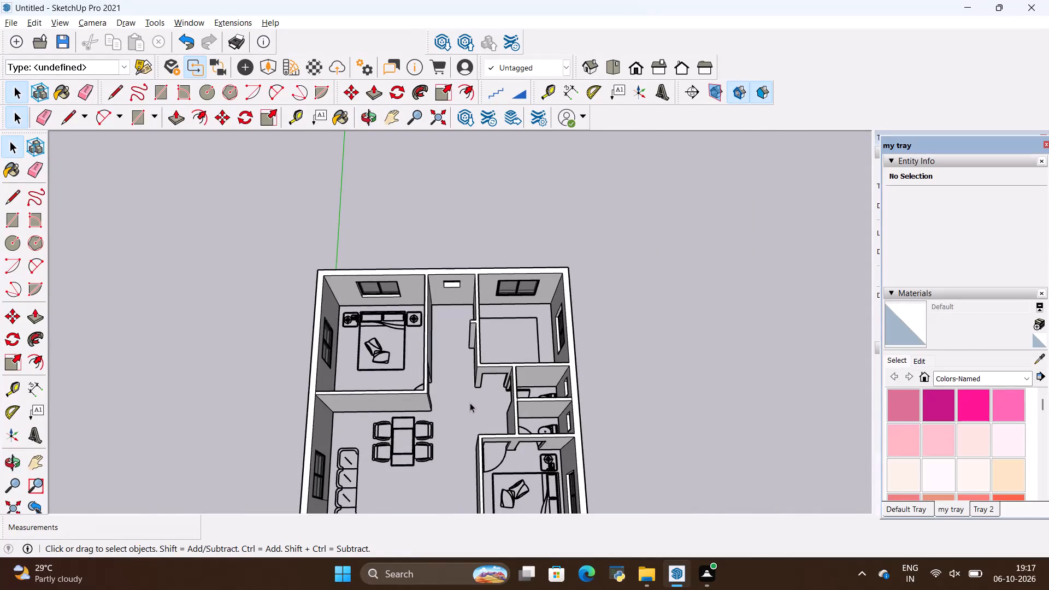
middle_drag(465, 397, 423, 244)
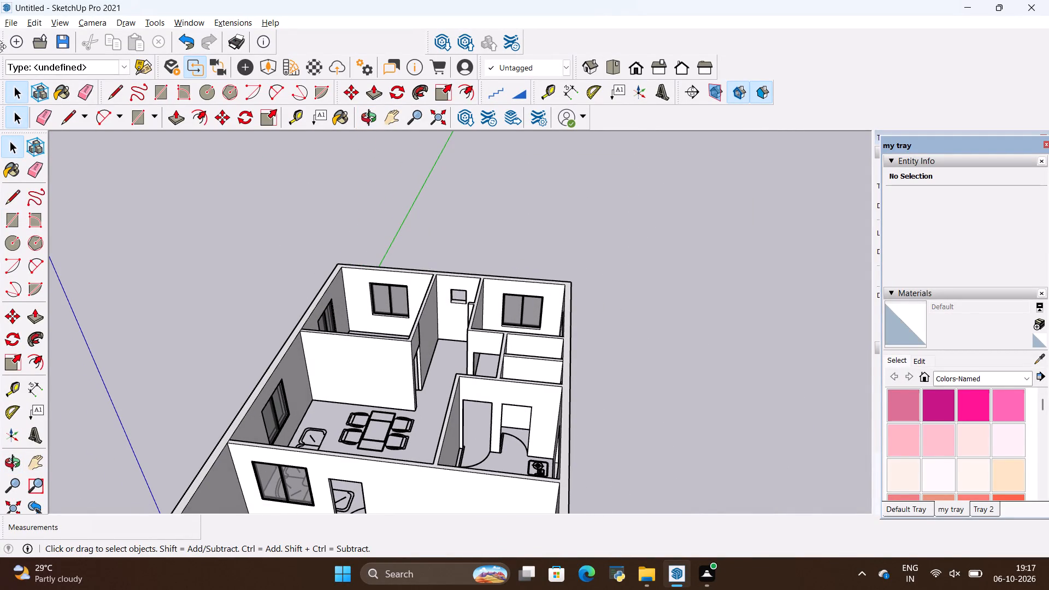
Import the main+door component from the ALL 3D WAREHOUSE ITEMS folder and place it outside the house beside the outer wall.
click(7, 23)
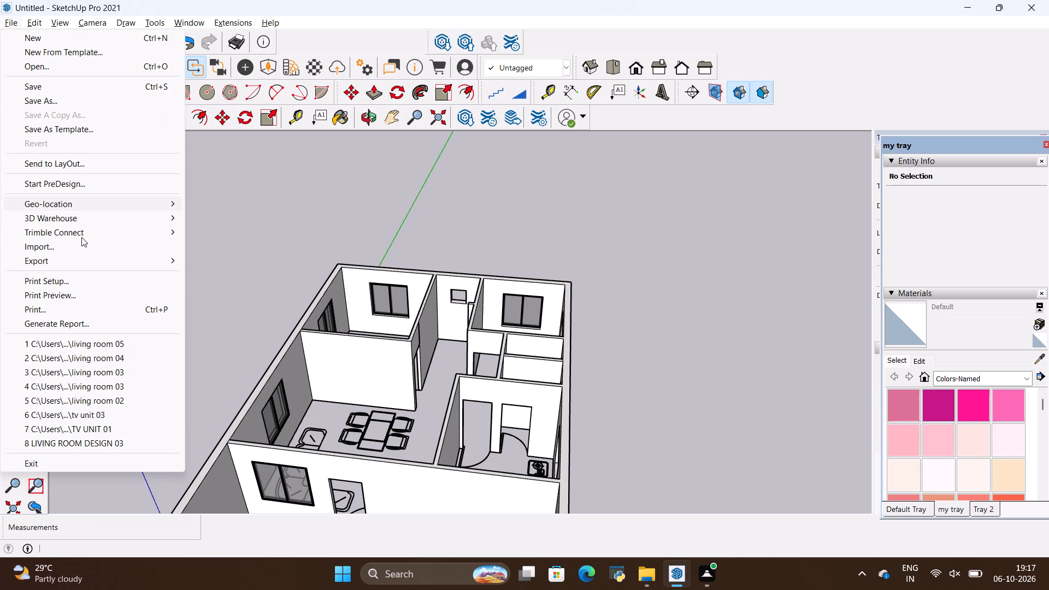
click(81, 244)
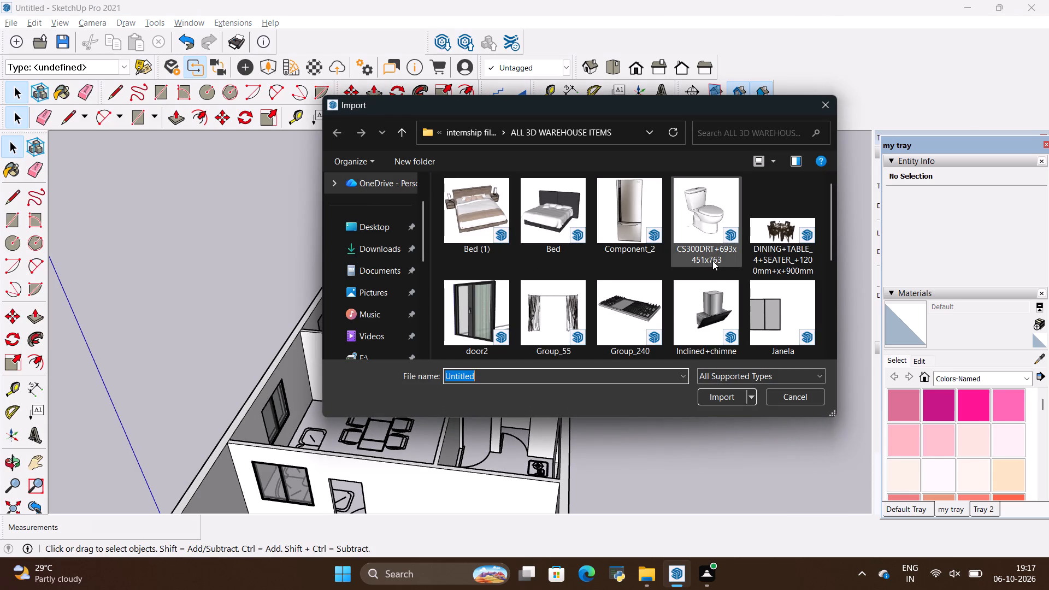
scroll(712, 261, down, 6)
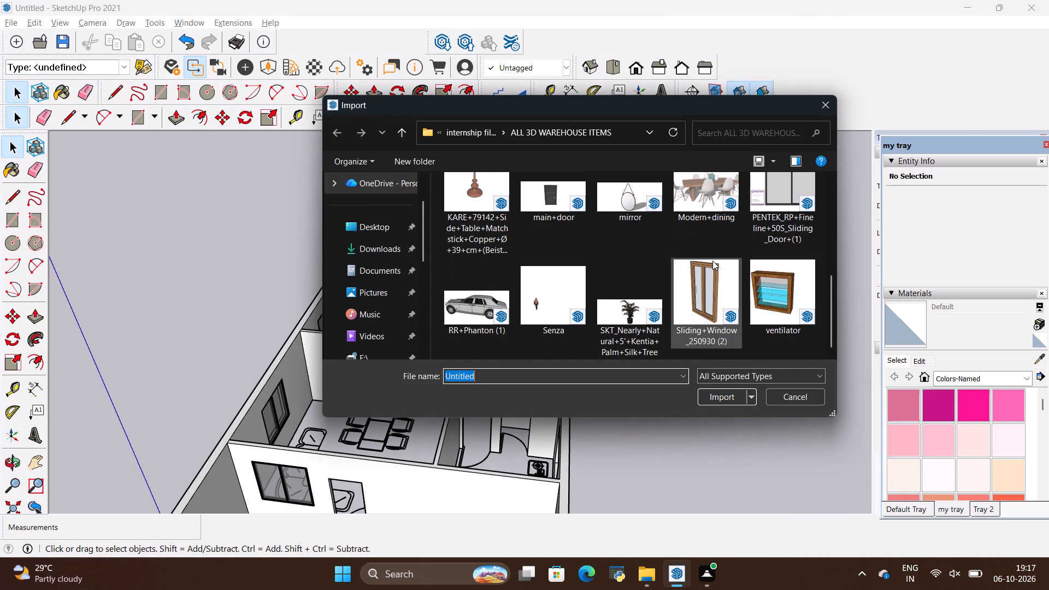
scroll(713, 261, up, 2)
click(534, 311)
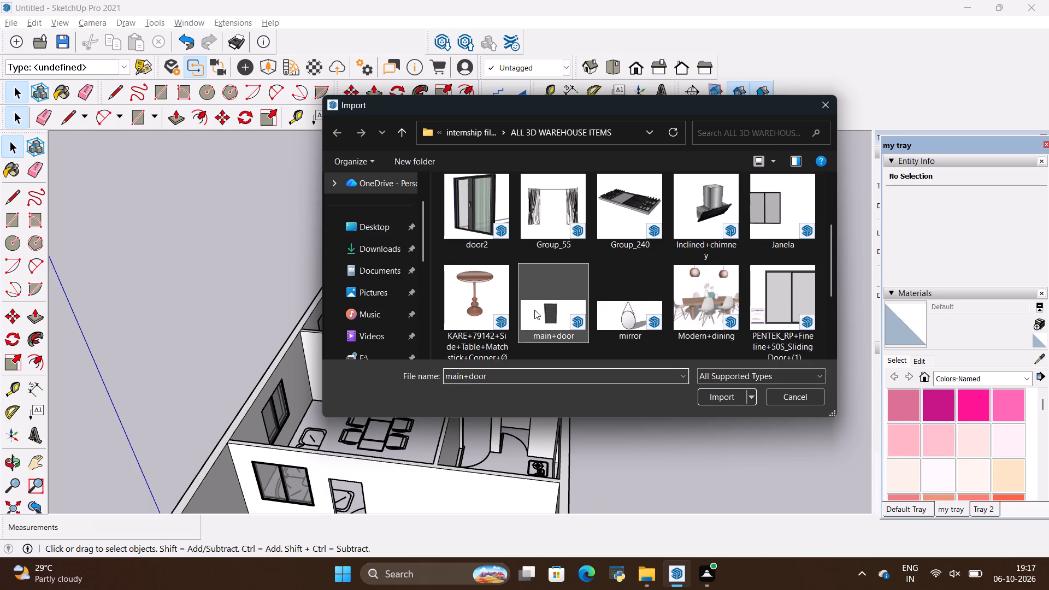
click(722, 396)
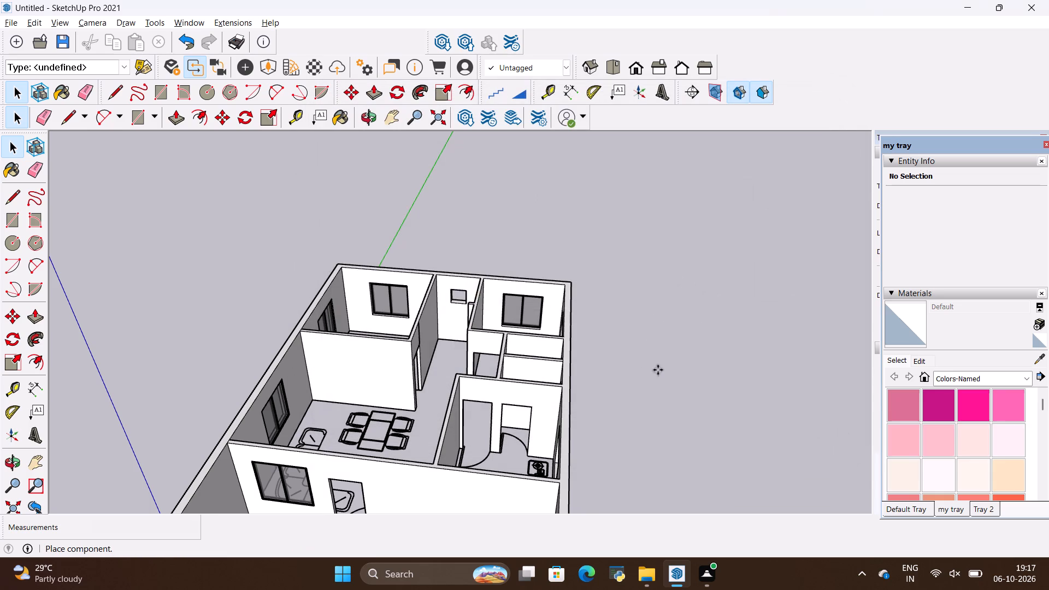
click(619, 346)
Scale the imported door's thickness along the green axis to about 0.42.
scroll(647, 318, up, 3)
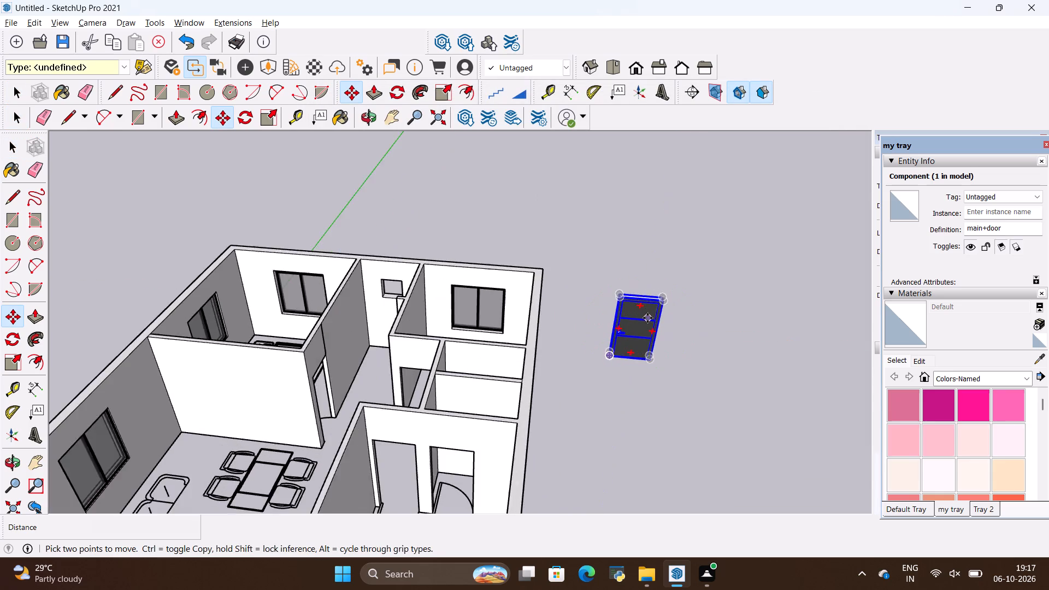
scroll(647, 318, up, 7)
scroll(553, 273, up, 6)
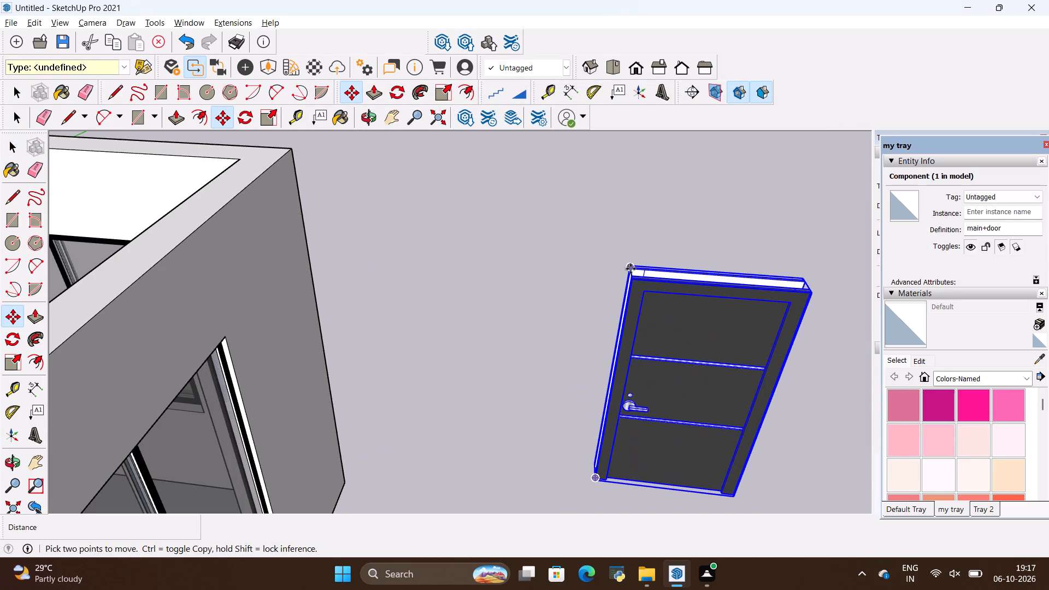
middle_drag(676, 298, 714, 390)
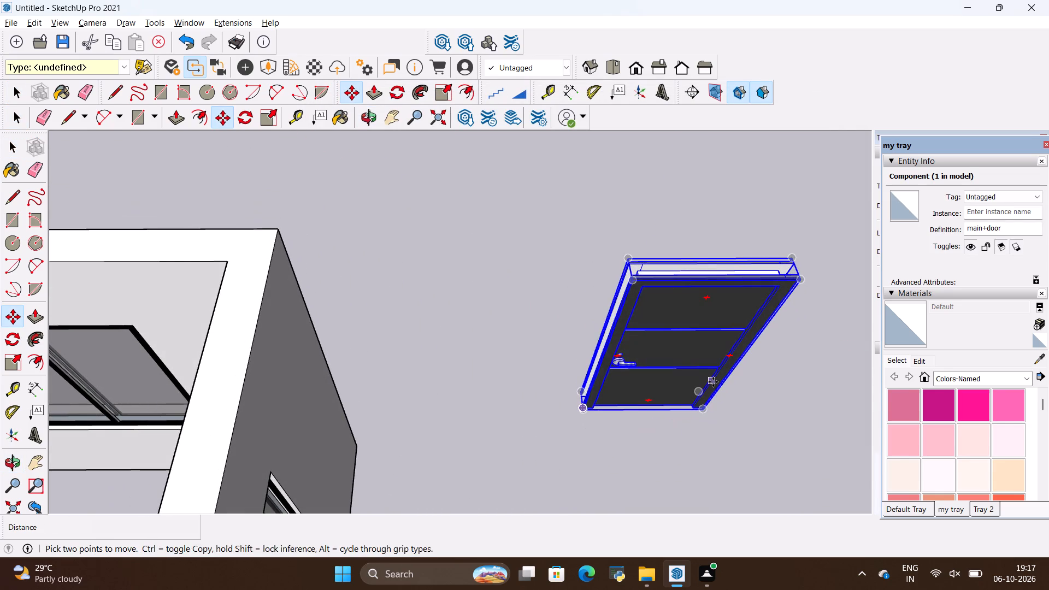
key(s)
click(676, 357)
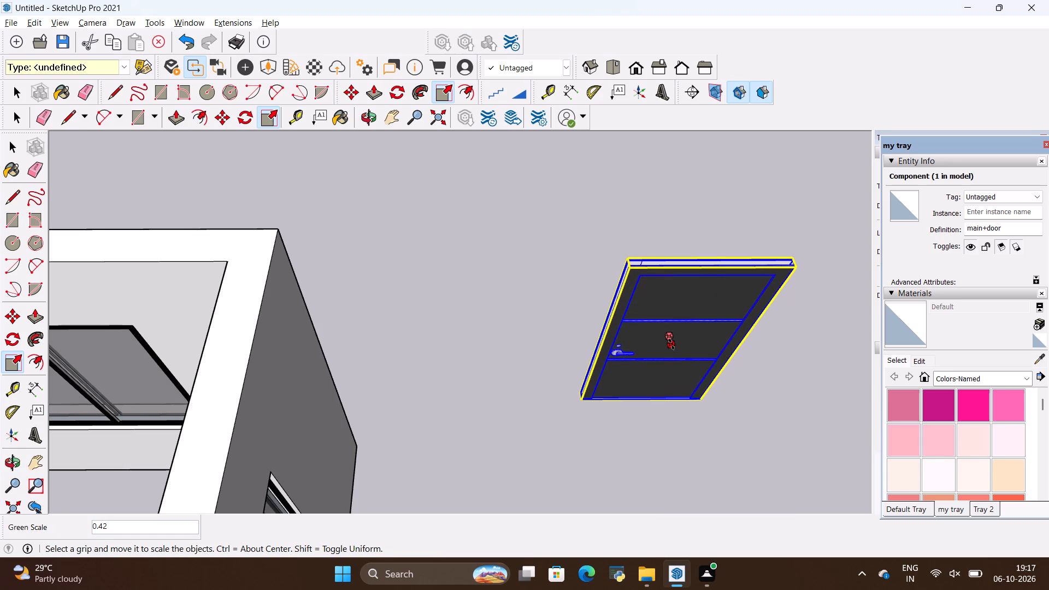
click(671, 344)
Scale the door's width and height along the red and blue axes from its upper corner on the handle side.
scroll(626, 246, up, 1)
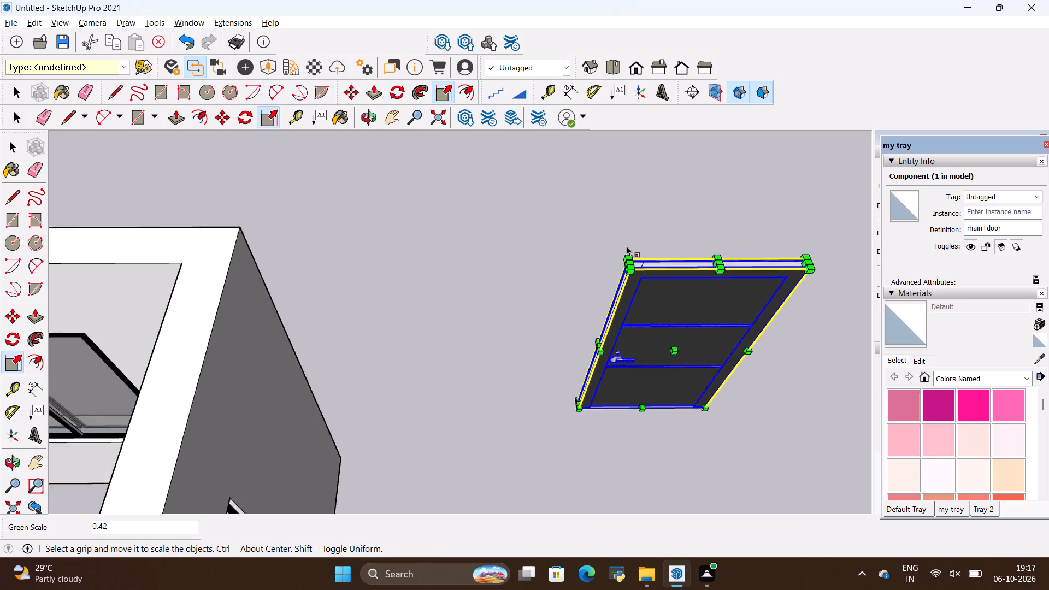
scroll(626, 246, up, 5)
click(633, 271)
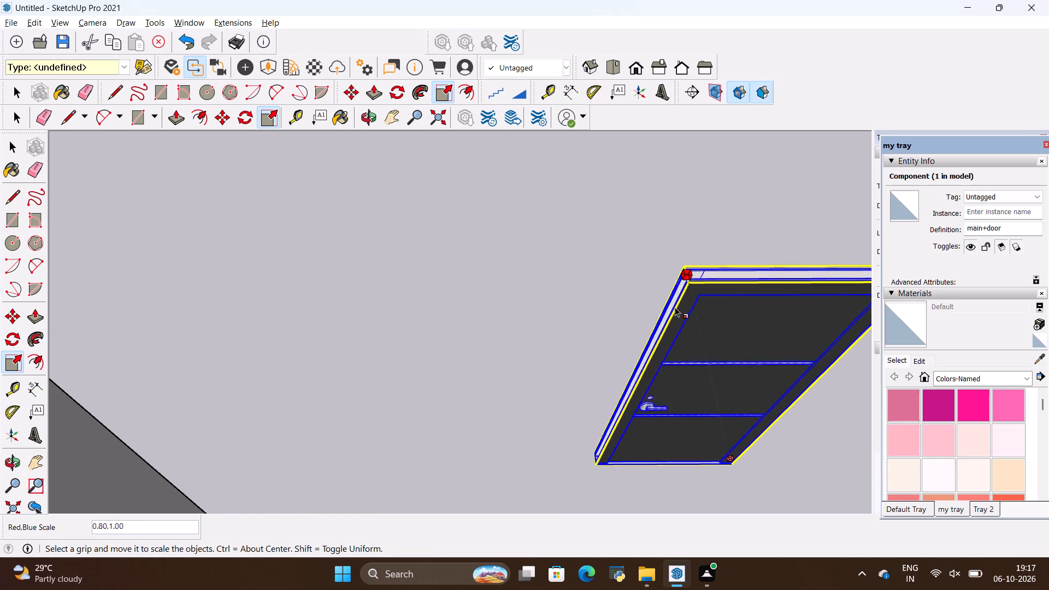
click(700, 356)
key(space)
click(634, 323)
Move the main door from outside the house into the front entrance opening, against the jamb's bottom corner on the hinge side.
scroll(548, 293, down, 2)
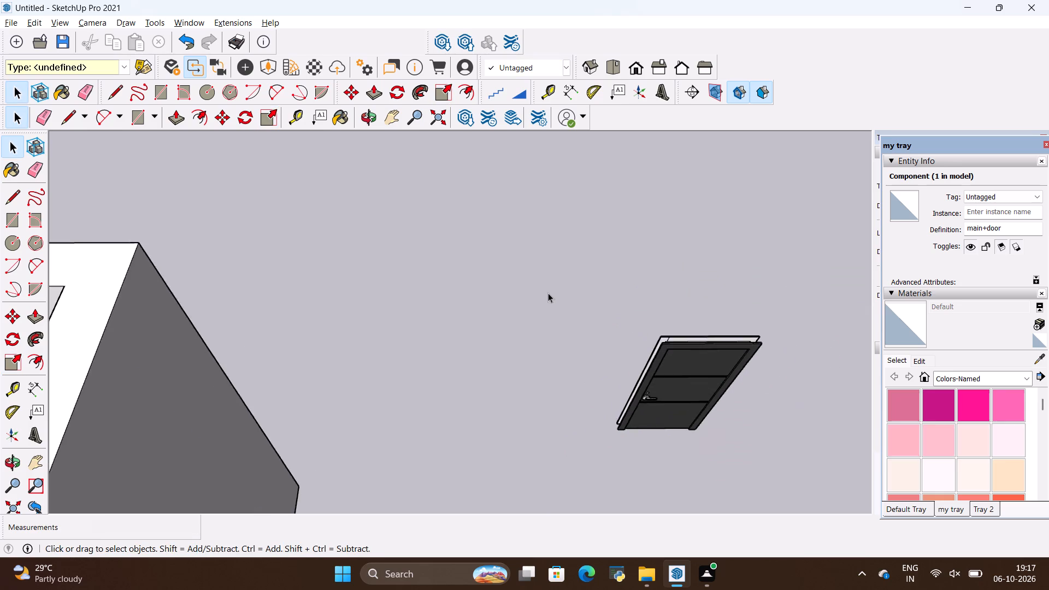
scroll(548, 293, down, 8)
scroll(634, 407, down, 10)
scroll(615, 367, down, 5)
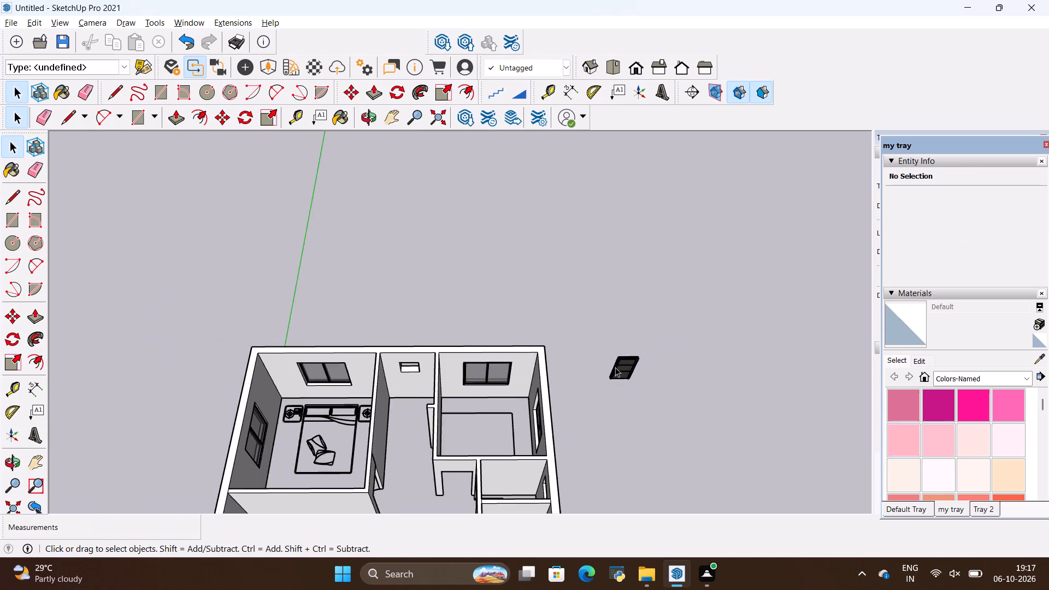
middle_drag(633, 434, 546, 234)
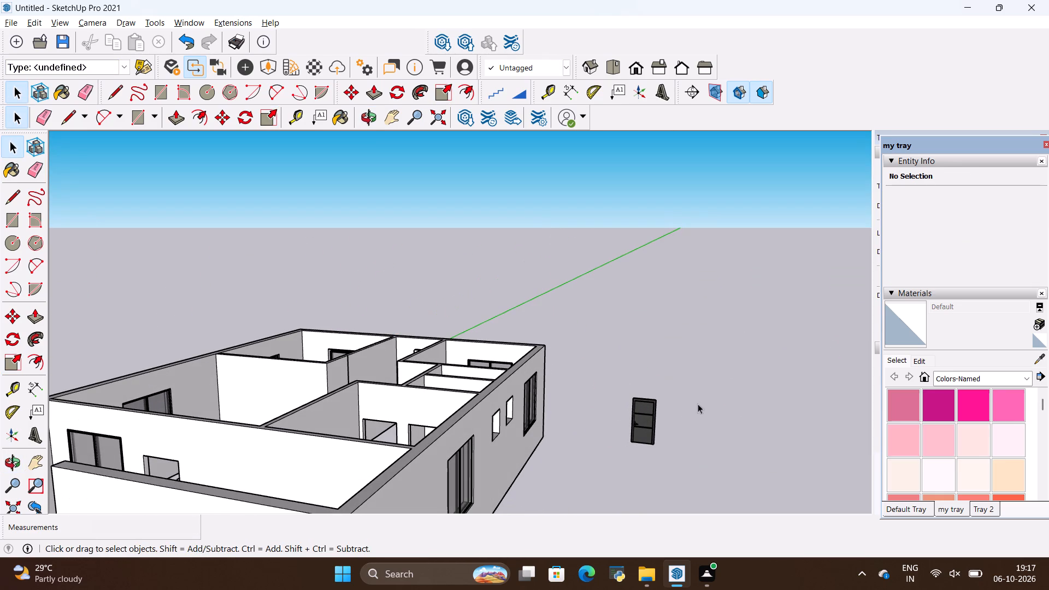
click(648, 419)
key(m)
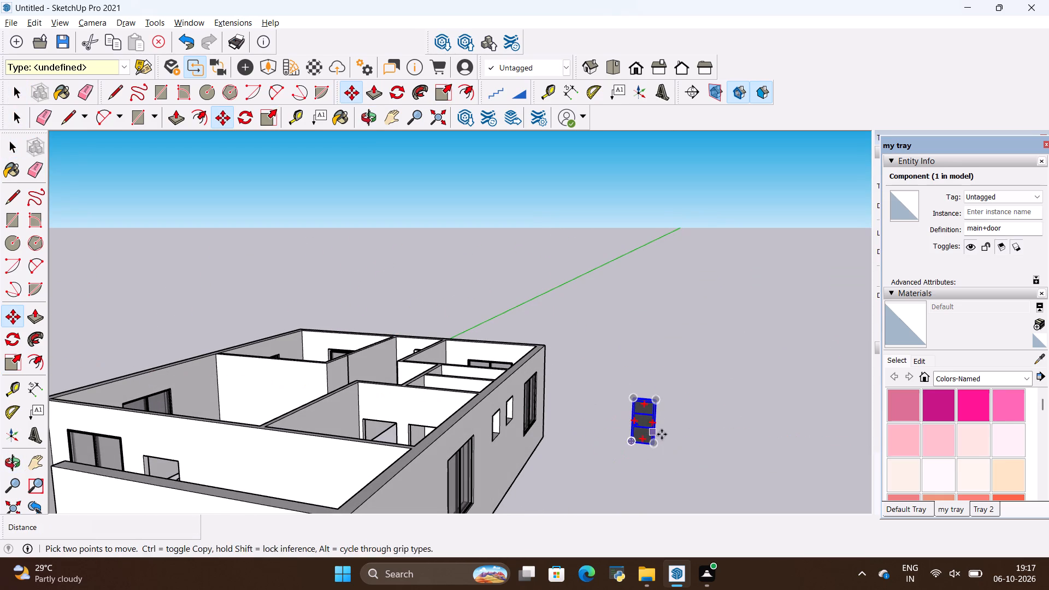
click(657, 453)
scroll(420, 347, down, 9)
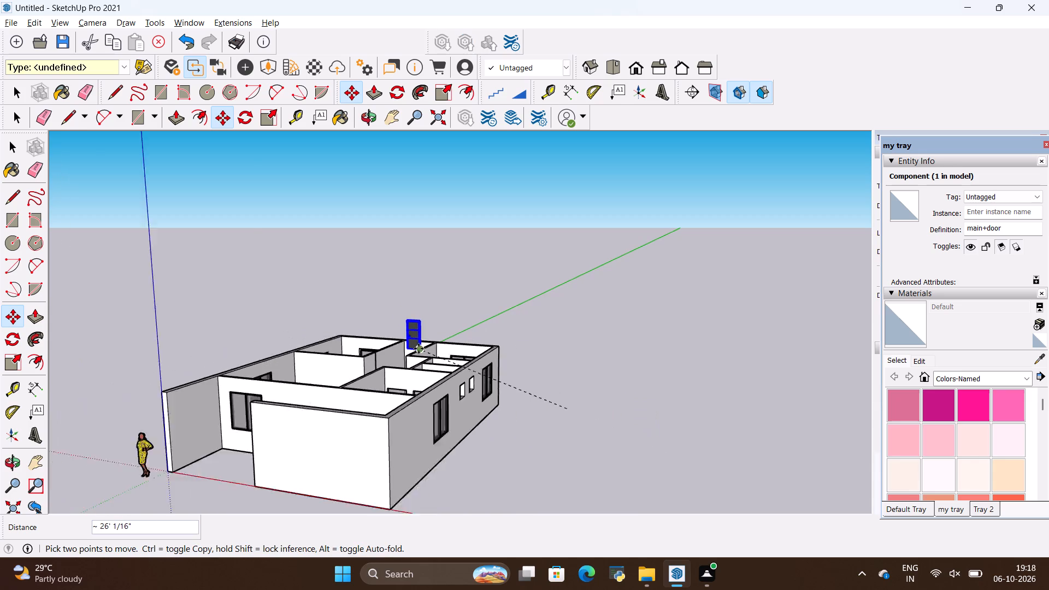
scroll(415, 349, down, 4)
middle_drag(294, 400, 410, 494)
scroll(410, 428, up, 20)
scroll(410, 428, up, 8)
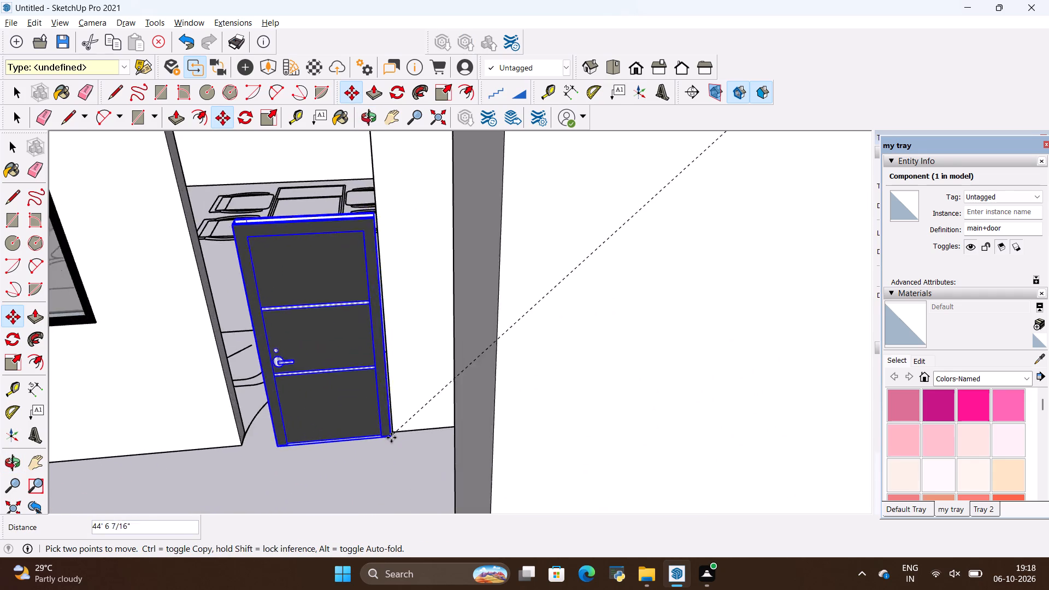
scroll(391, 438, up, 15)
middle_drag(402, 417, 457, 468)
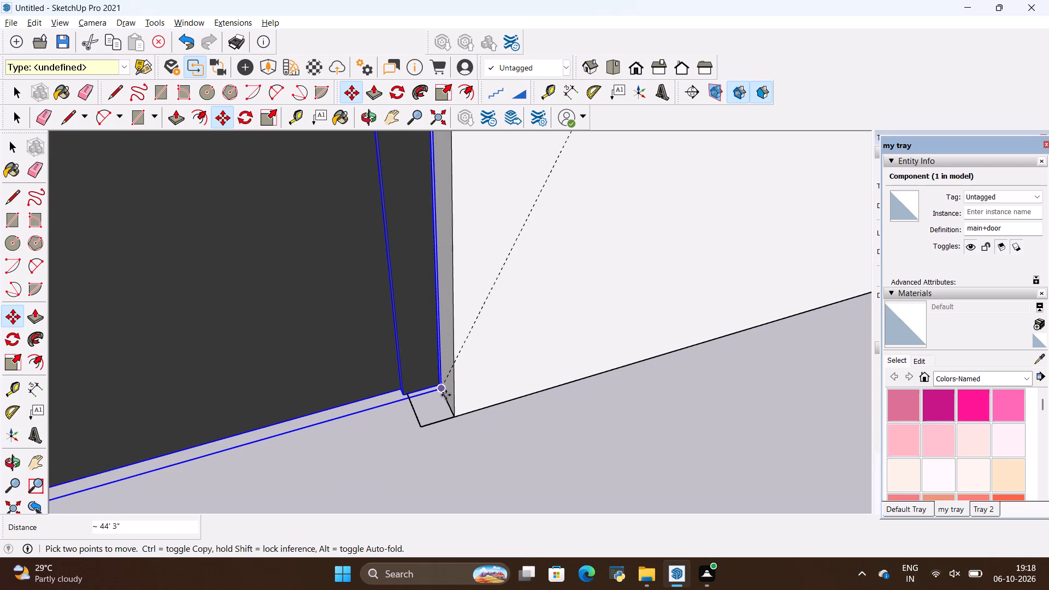
click(446, 401)
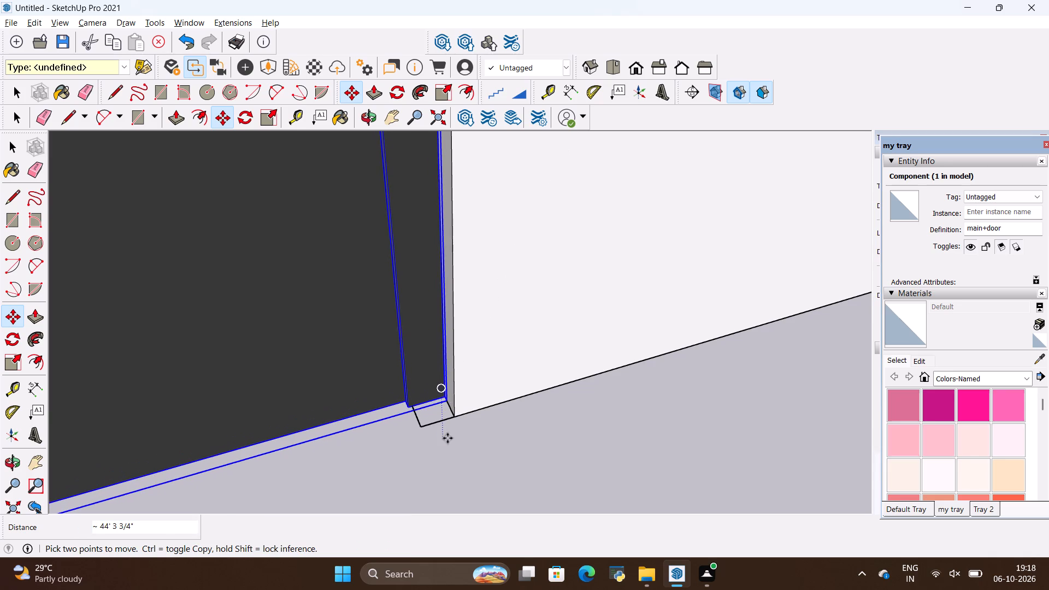
Scale the door from its upper handle-side corner by about 1.34 and 1.49 along red and blue to fill the entrance opening.
middle_drag(447, 438, 454, 404)
scroll(454, 404, down, 14)
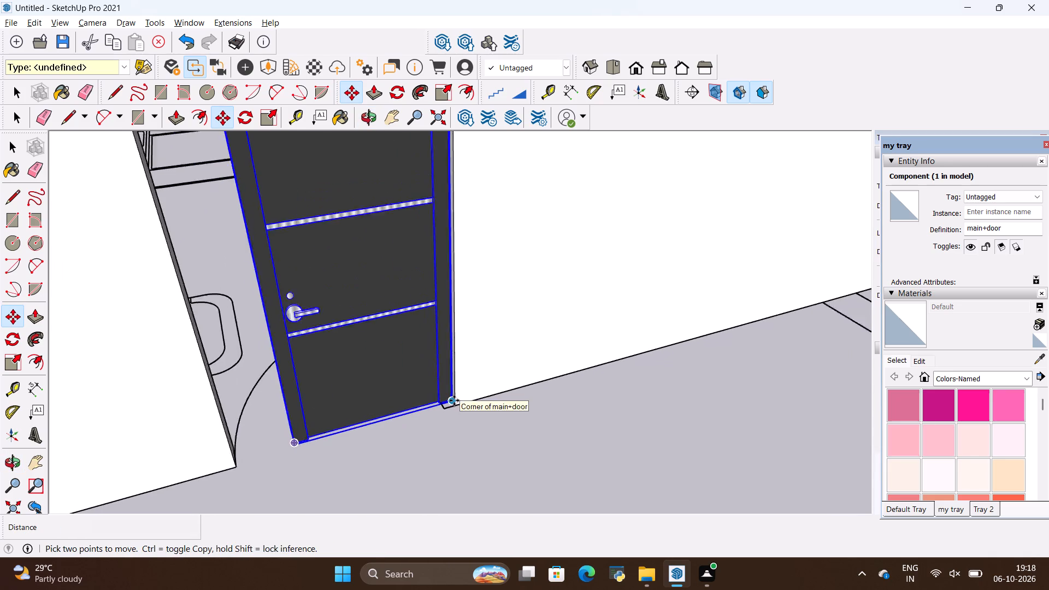
scroll(454, 400, down, 2)
key(s)
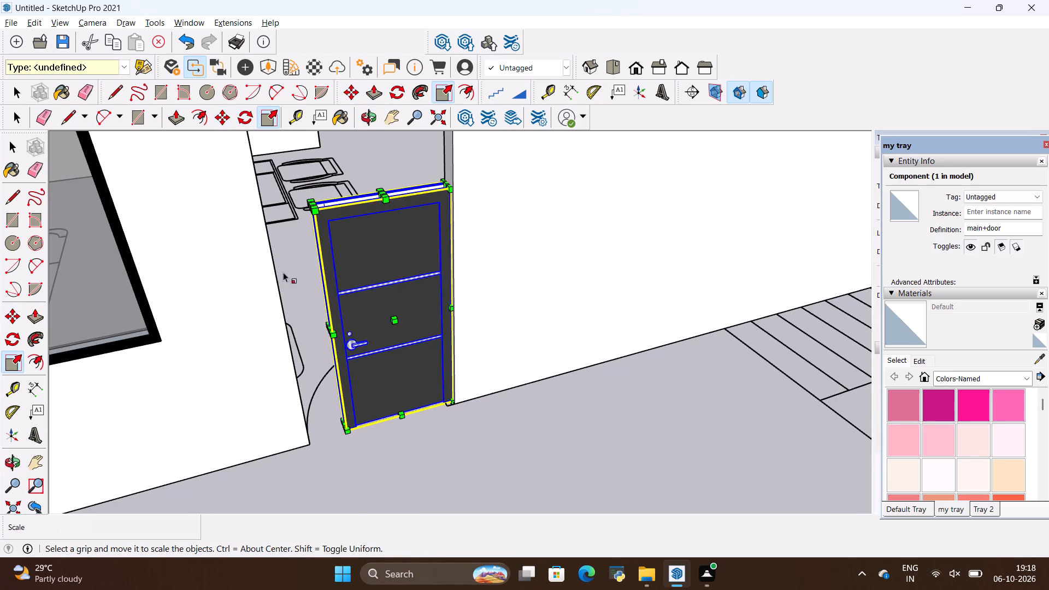
scroll(281, 195, up, 2)
scroll(440, 413, down, 7)
middle_drag(412, 373, 428, 413)
scroll(422, 404, down, 1)
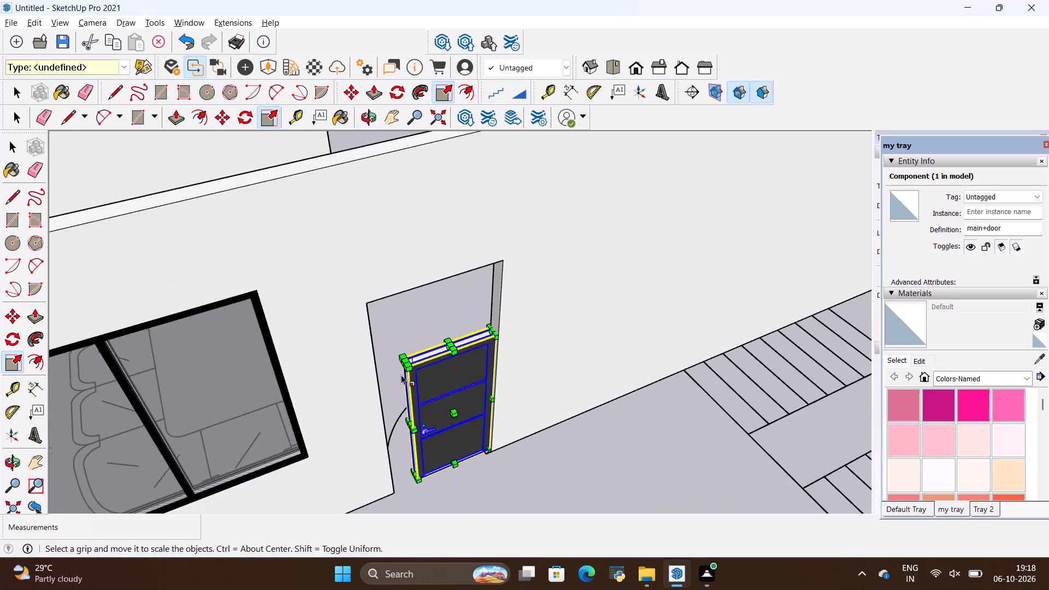
scroll(397, 367, up, 7)
click(426, 349)
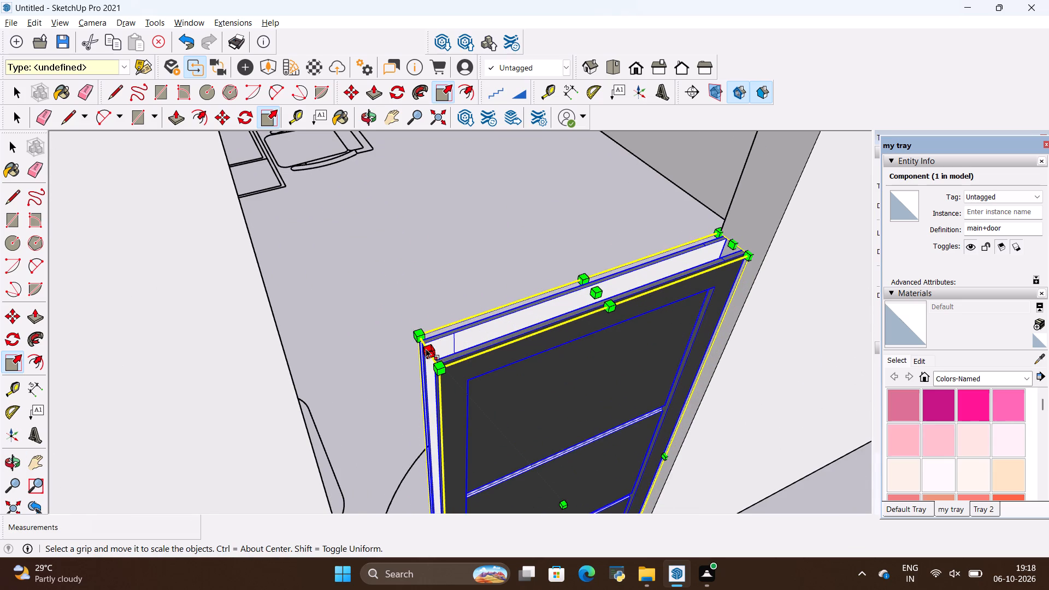
scroll(410, 349, down, 16)
middle_drag(513, 374, 389, 281)
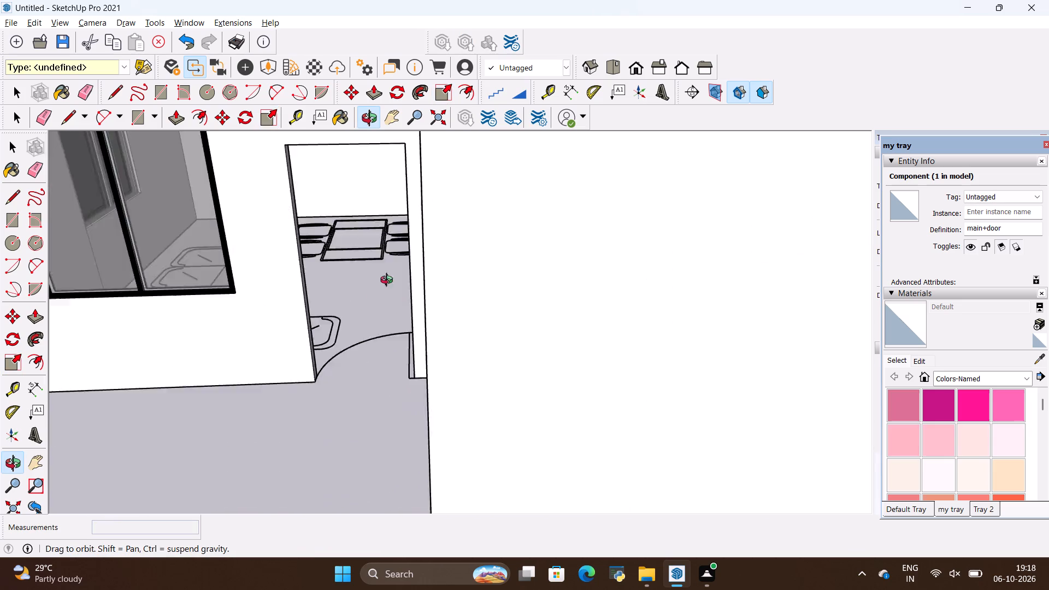
middle_drag(389, 281, 431, 359)
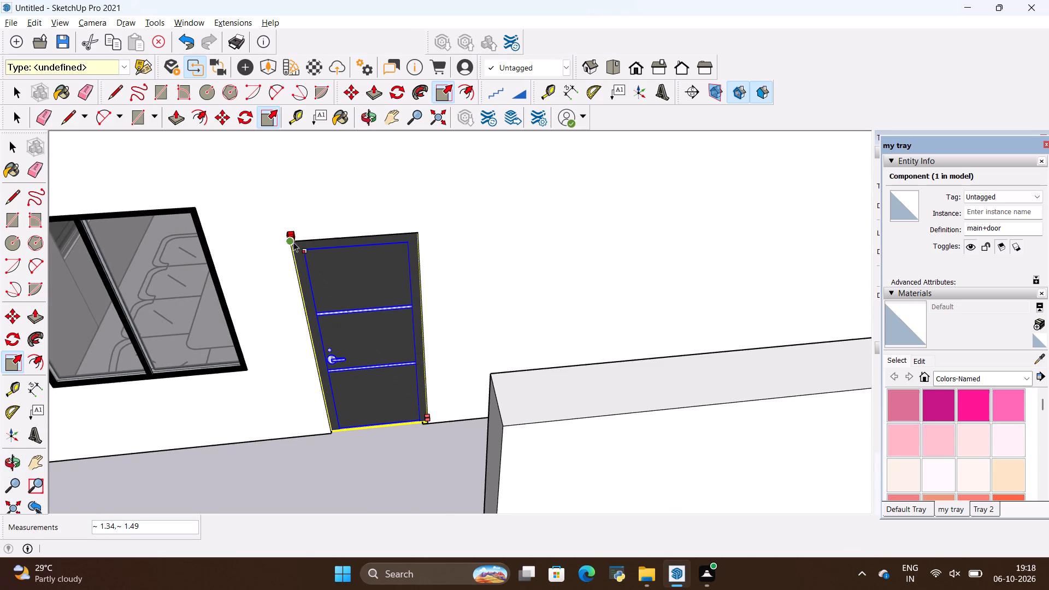
click(293, 242)
Copy the main door into the bedroom's rear-wall opening nearer the outer wall, shifting the copy about 1 13/16" against the jamb corner.
scroll(391, 353, down, 10)
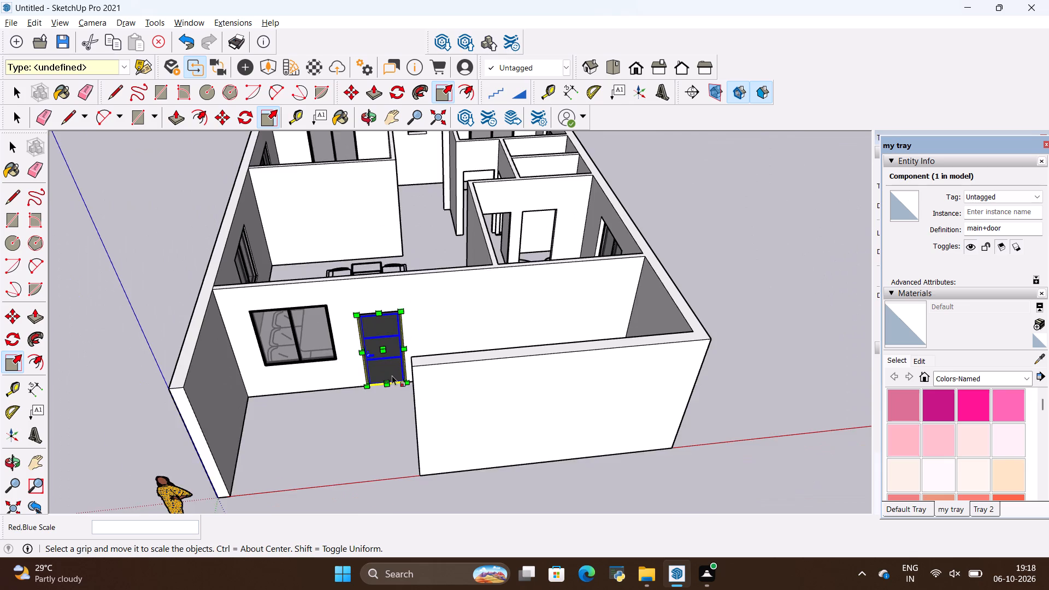
scroll(392, 375, up, 5)
key(m)
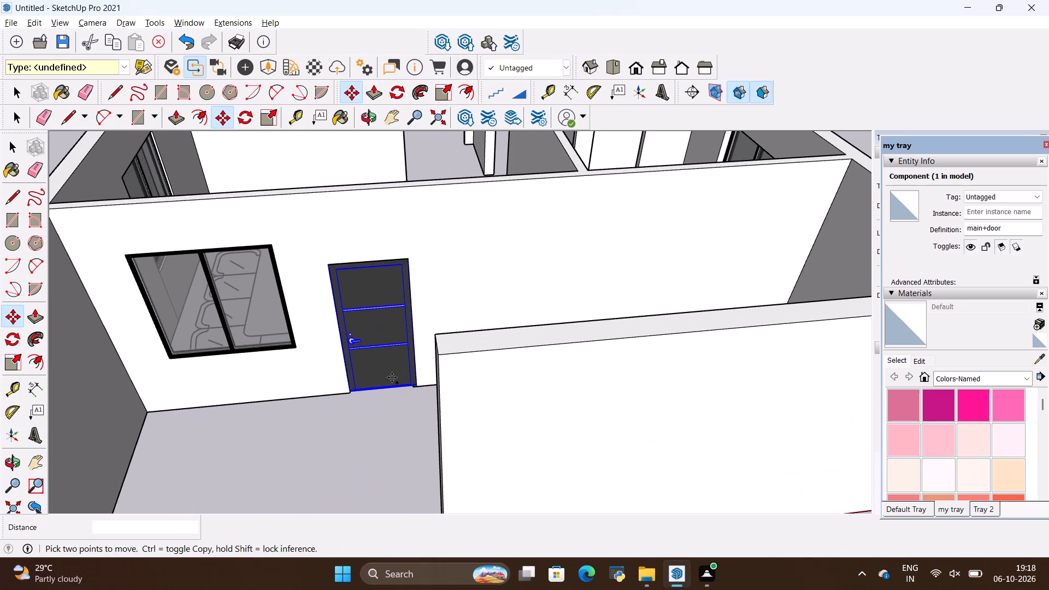
click(410, 390)
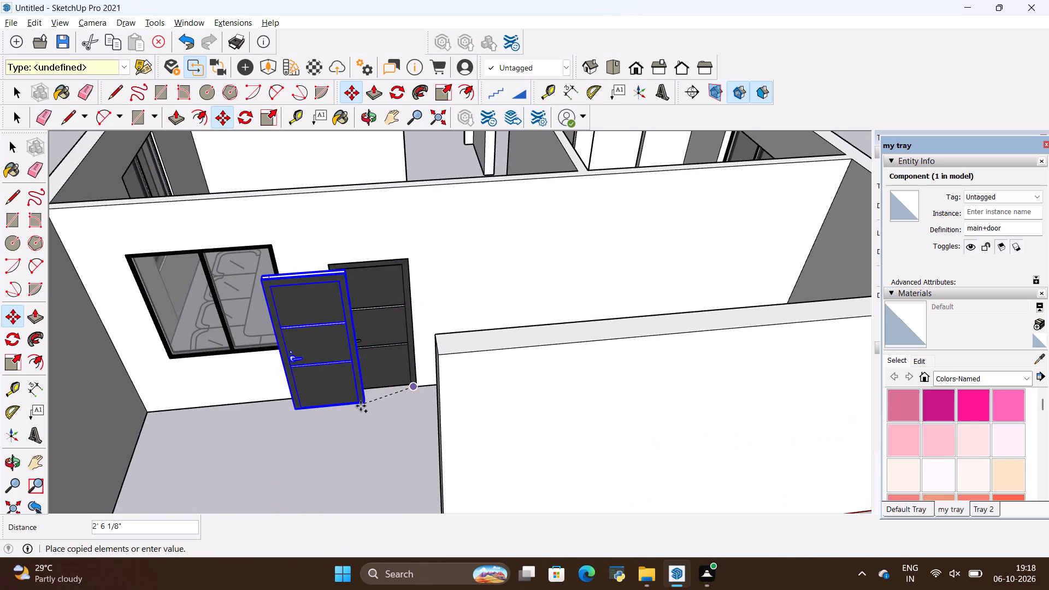
scroll(361, 406, down, 10)
scroll(480, 263, up, 2)
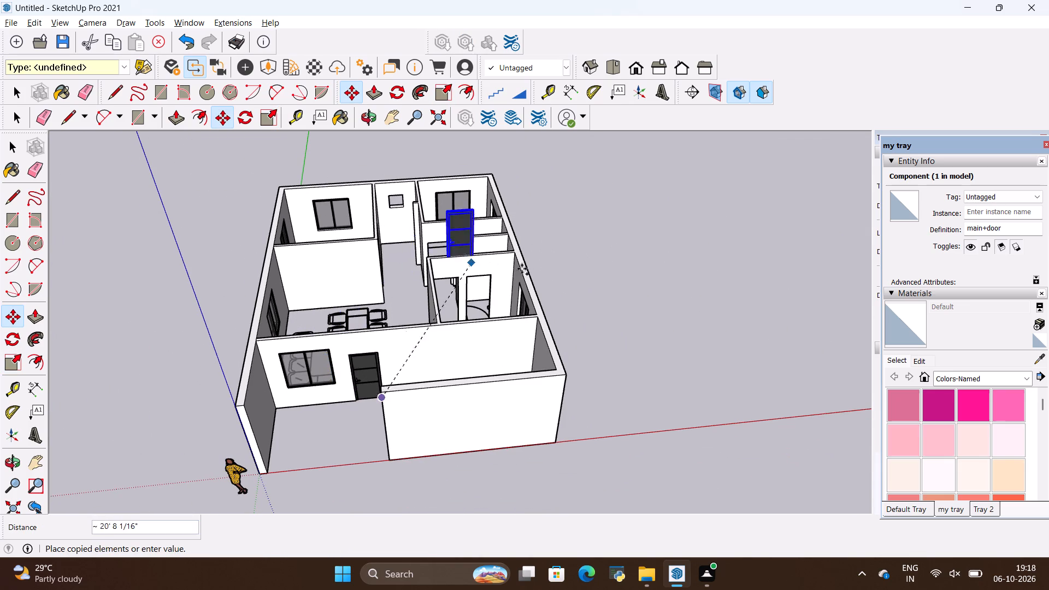
scroll(522, 269, up, 17)
scroll(449, 331, up, 5)
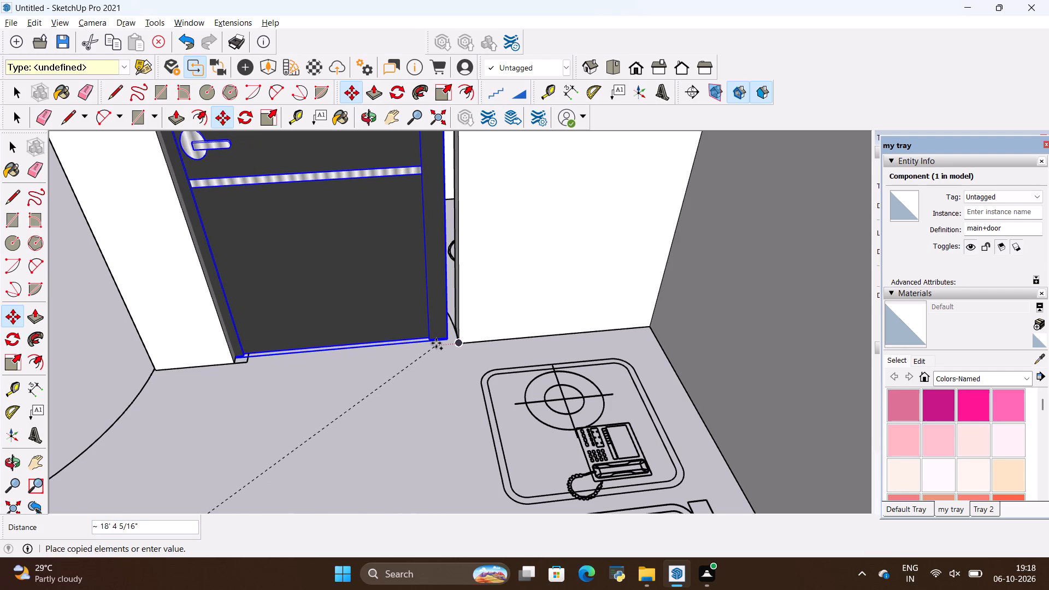
scroll(439, 342, up, 10)
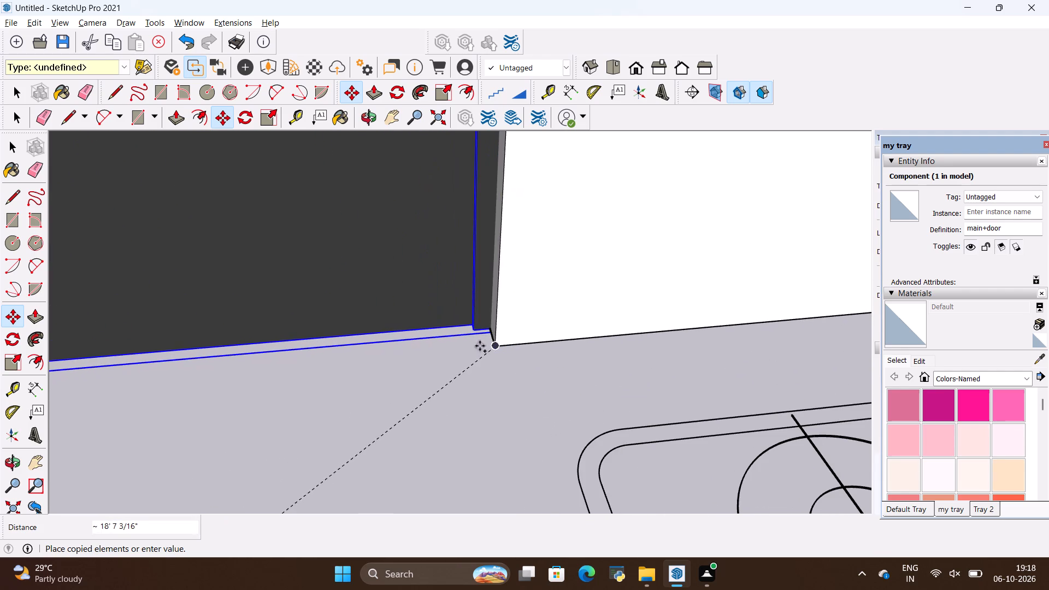
click(428, 361)
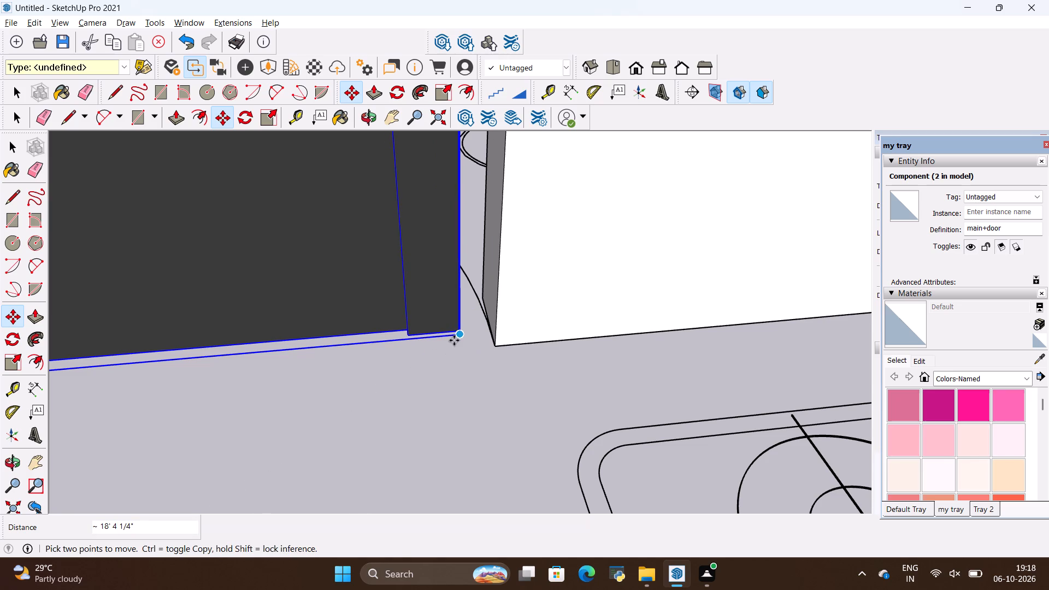
click(455, 339)
click(490, 334)
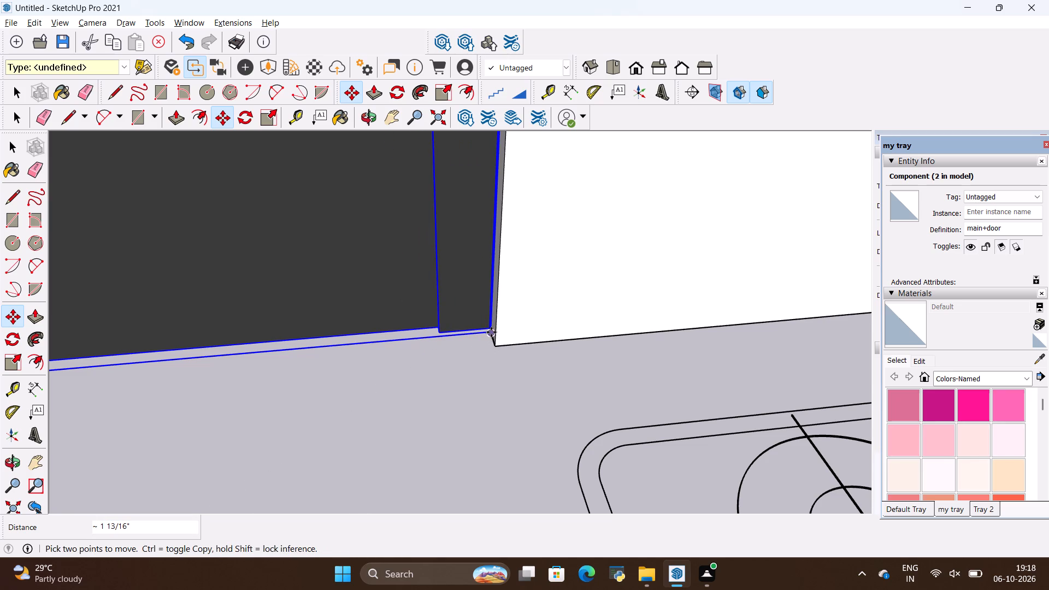
Copy the bedroom door about 4' 1/4" along the red axis into the adjacent opening in the same wall.
scroll(504, 353, down, 11)
scroll(488, 349, up, 4)
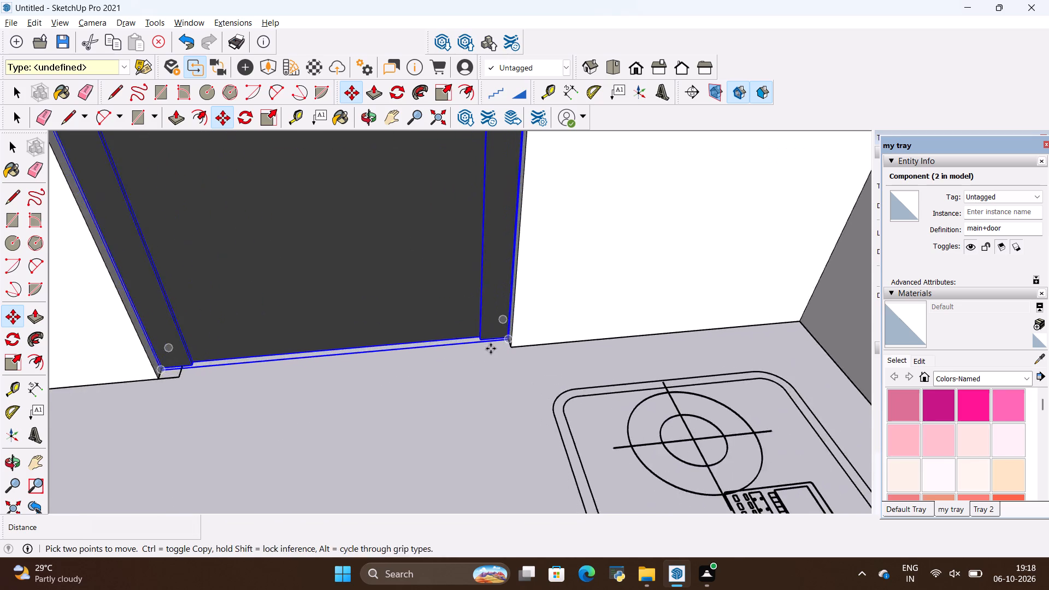
scroll(491, 349, up, 8)
ctrl+click(517, 331)
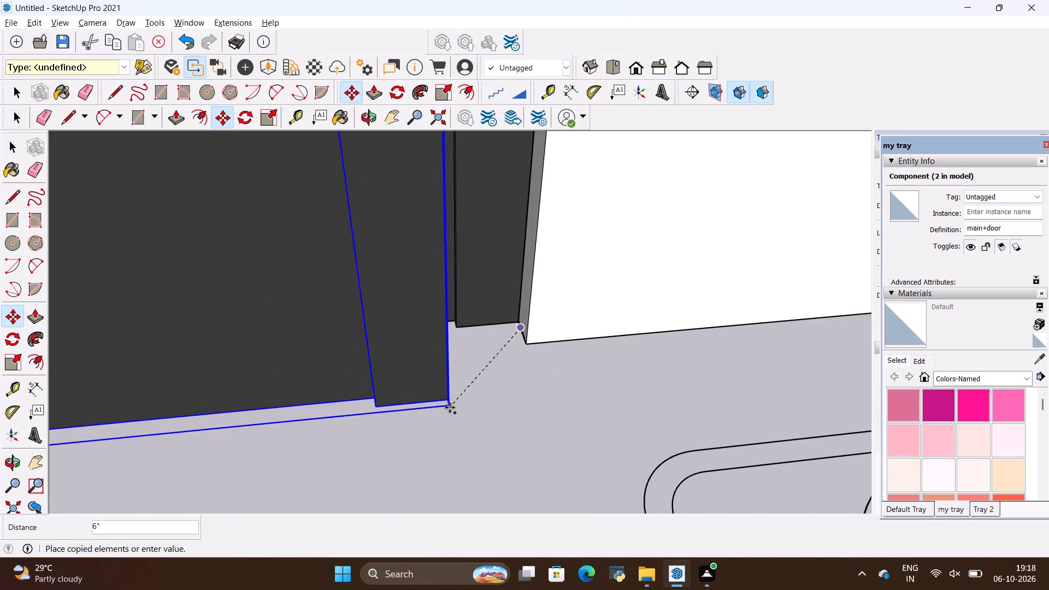
scroll(450, 408, down, 16)
scroll(538, 379, down, 6)
scroll(370, 406, up, 6)
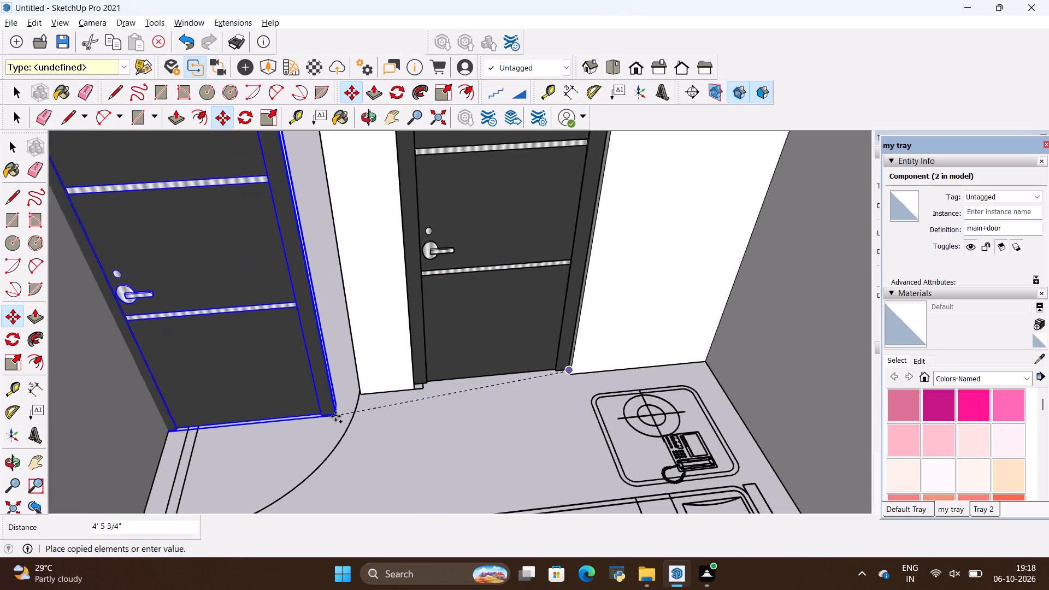
scroll(335, 416, up, 11)
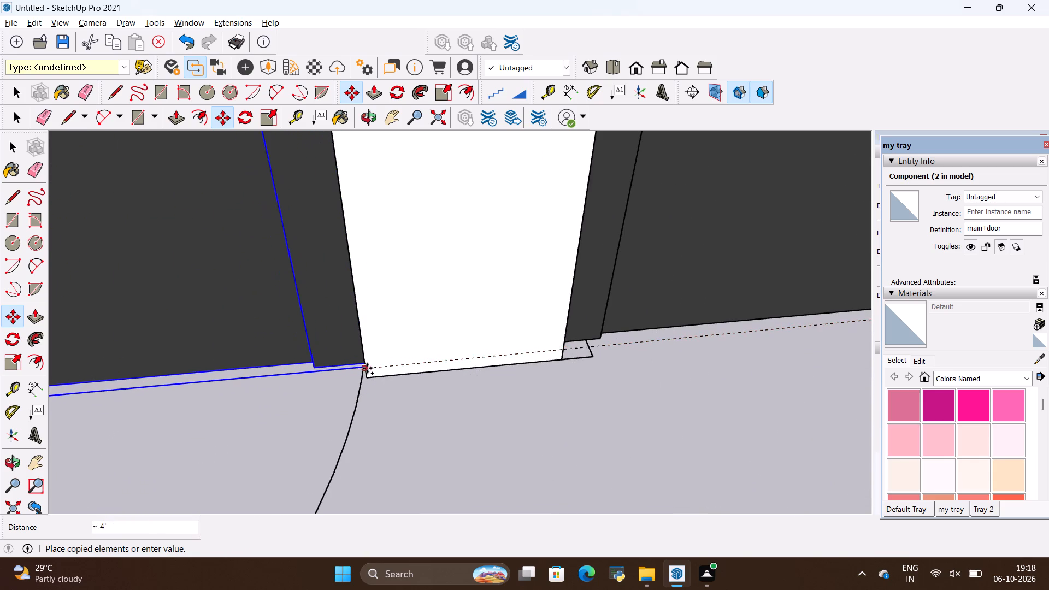
middle_drag(367, 368, 458, 332)
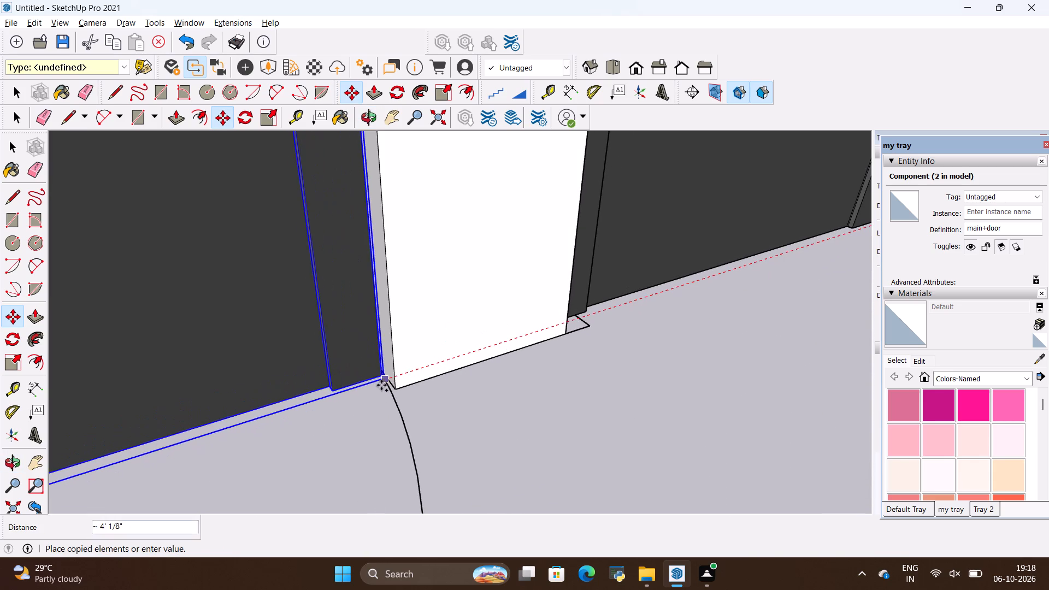
click(388, 385)
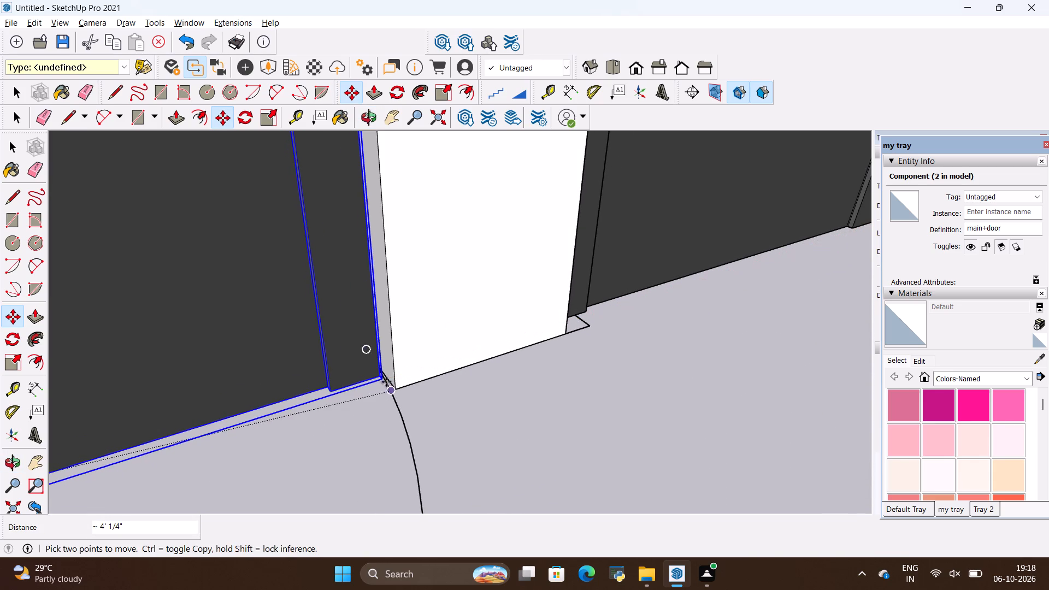
Copy the bedroom door about 7' 11 13/16" toward the rear into the rear corner bedroom's doorway, against the jamb's bottom corner.
ctrl+drag(386, 381, 383, 390)
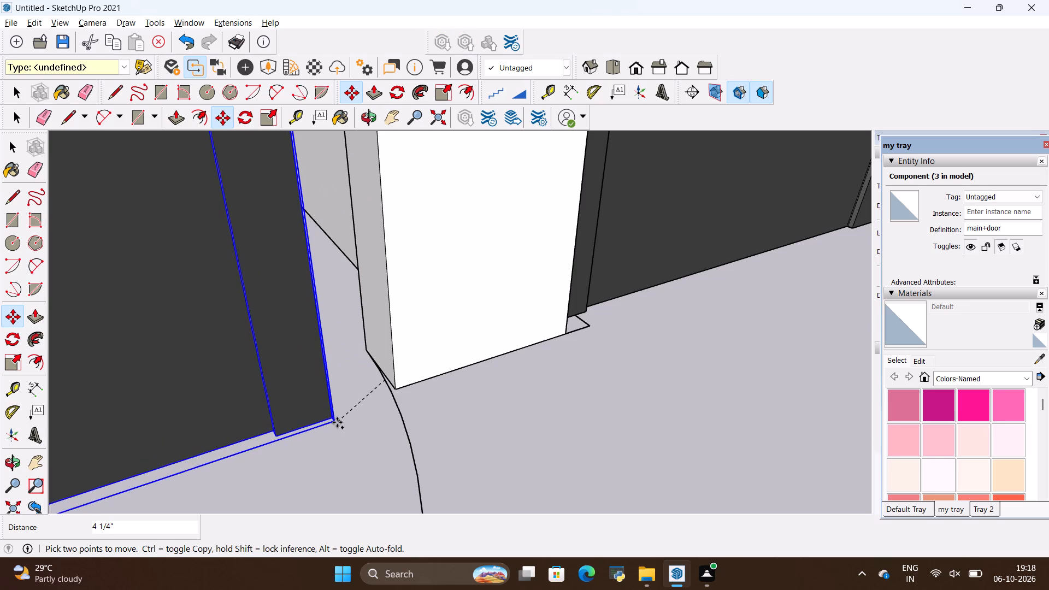
scroll(334, 422, down, 5)
scroll(412, 397, down, 16)
scroll(456, 390, down, 3)
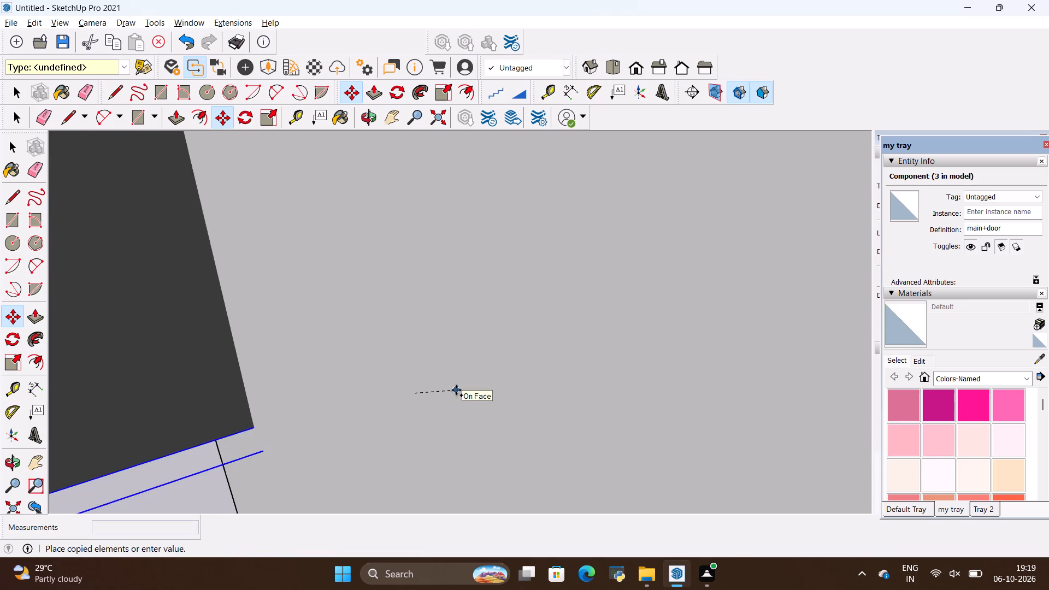
scroll(456, 390, down, 20)
scroll(456, 390, down, 9)
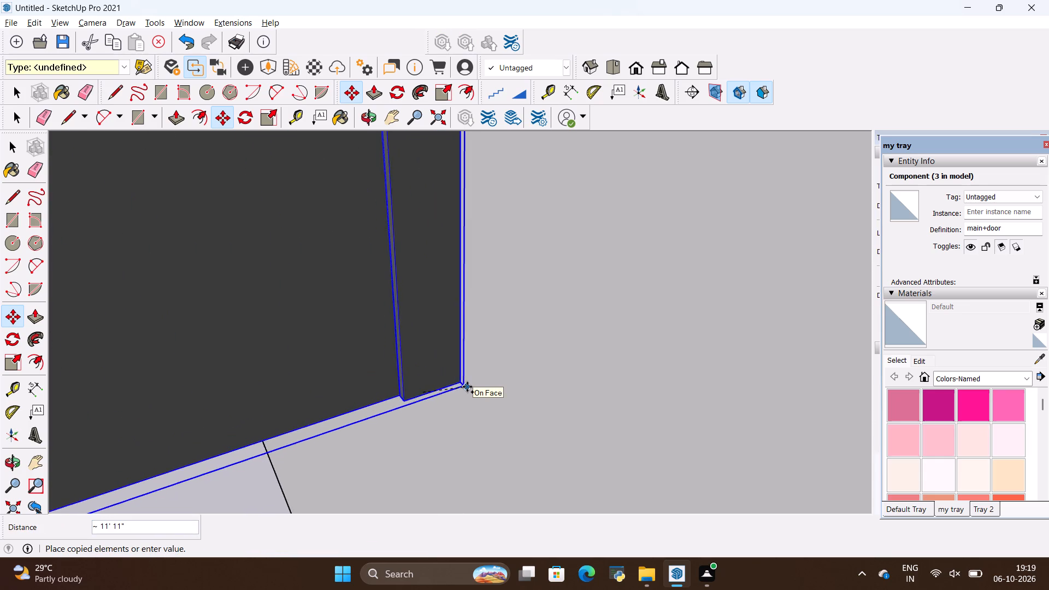
scroll(467, 387, down, 20)
scroll(467, 387, down, 9)
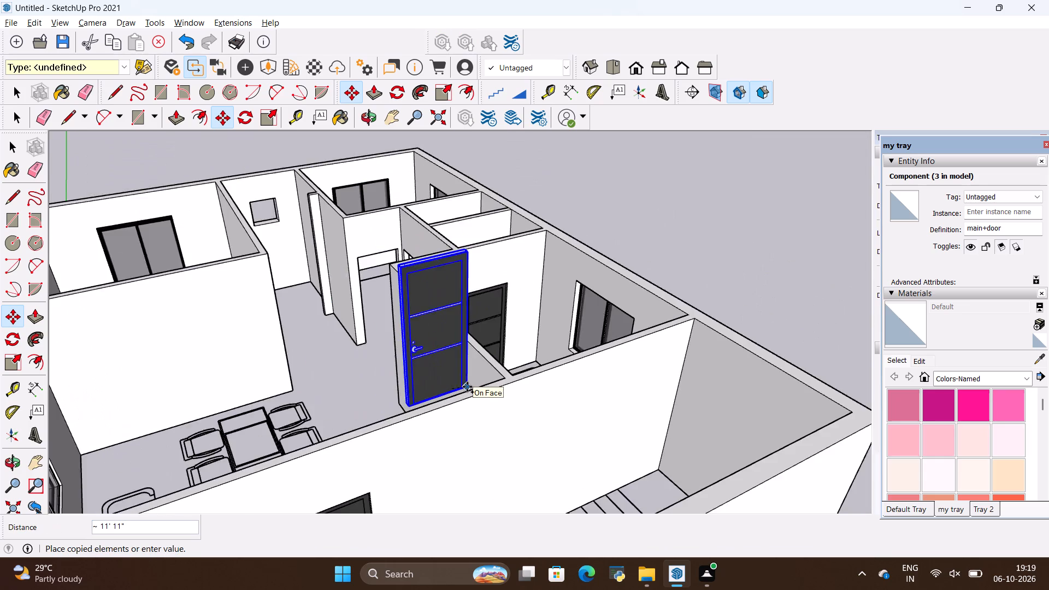
scroll(467, 387, down, 2)
middle_drag(625, 359, 421, 446)
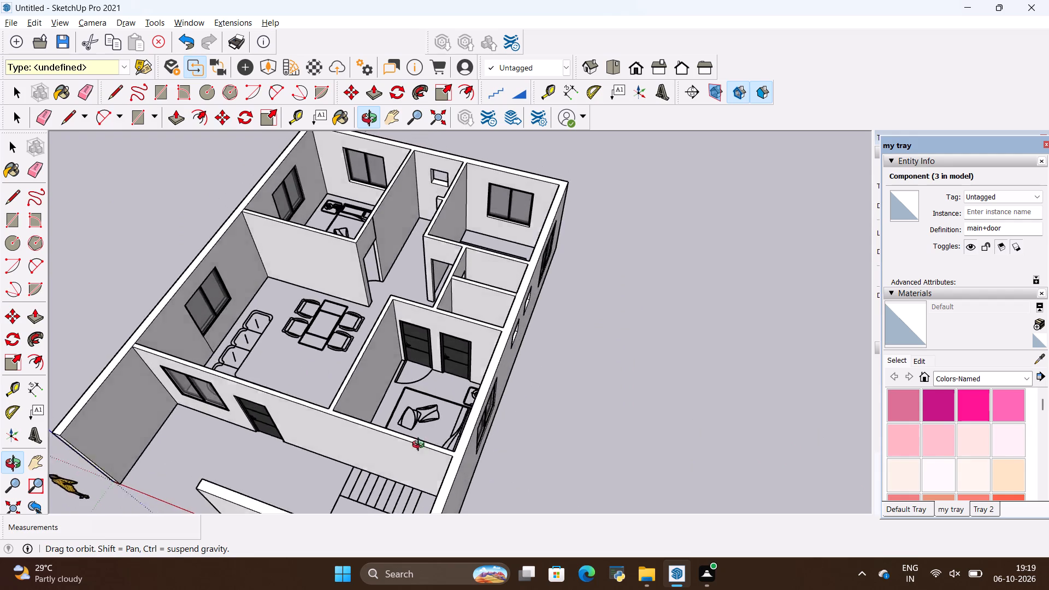
middle_drag(421, 446, 590, 483)
scroll(397, 310, up, 12)
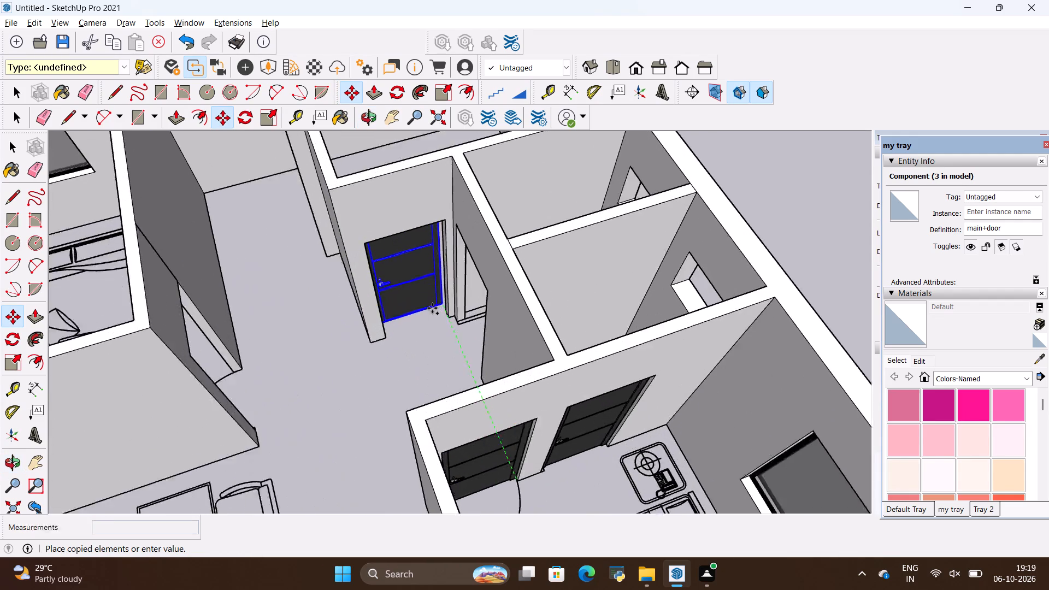
scroll(432, 308, up, 19)
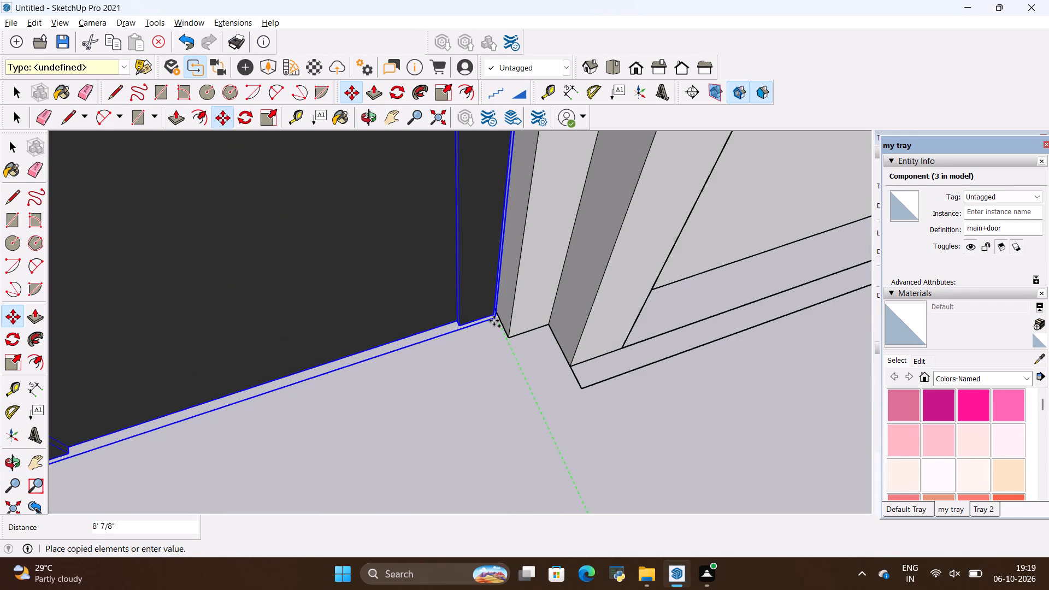
scroll(494, 321, down, 4)
scroll(503, 322, up, 3)
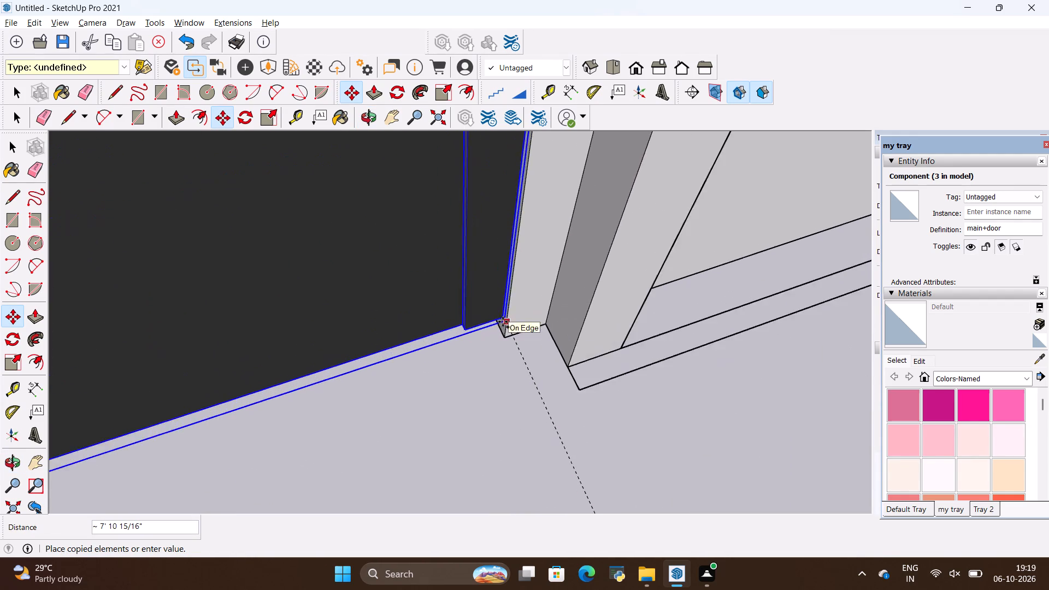
scroll(503, 322, up, 5)
middle_drag(497, 337, 497, 249)
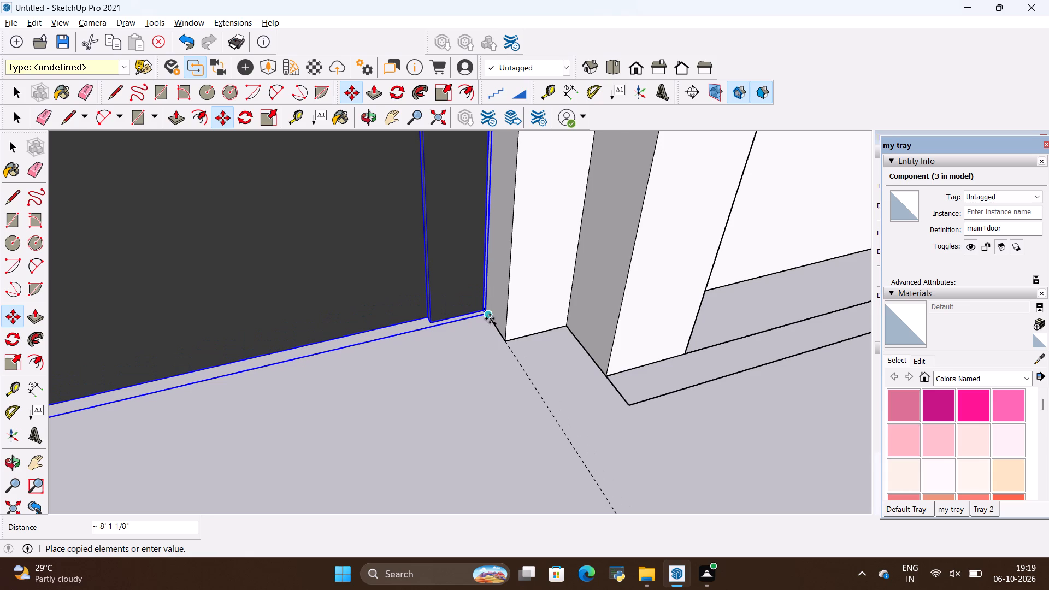
scroll(498, 327, up, 3)
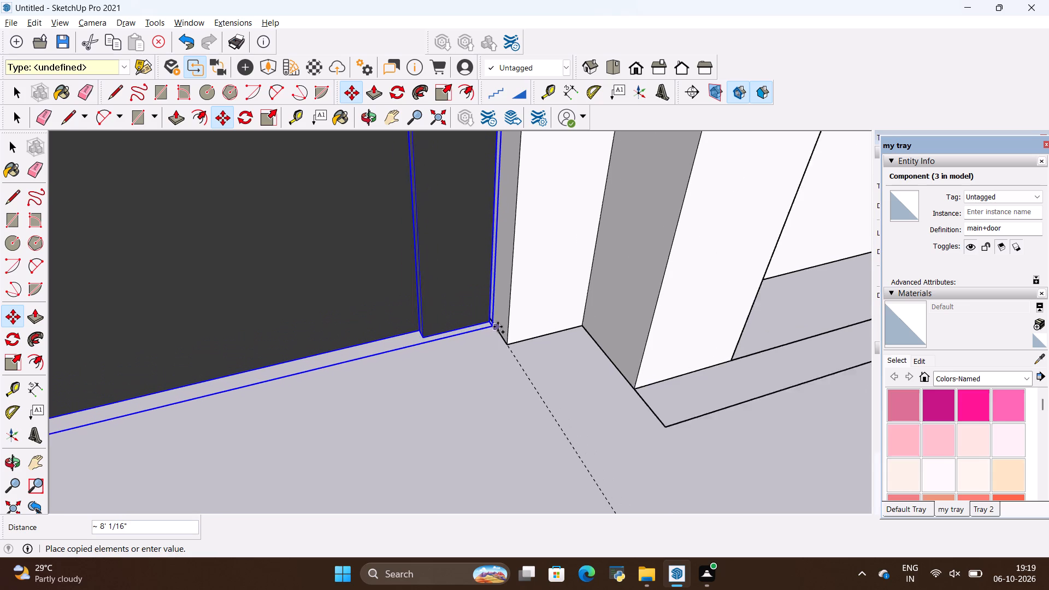
scroll(498, 327, up, 4)
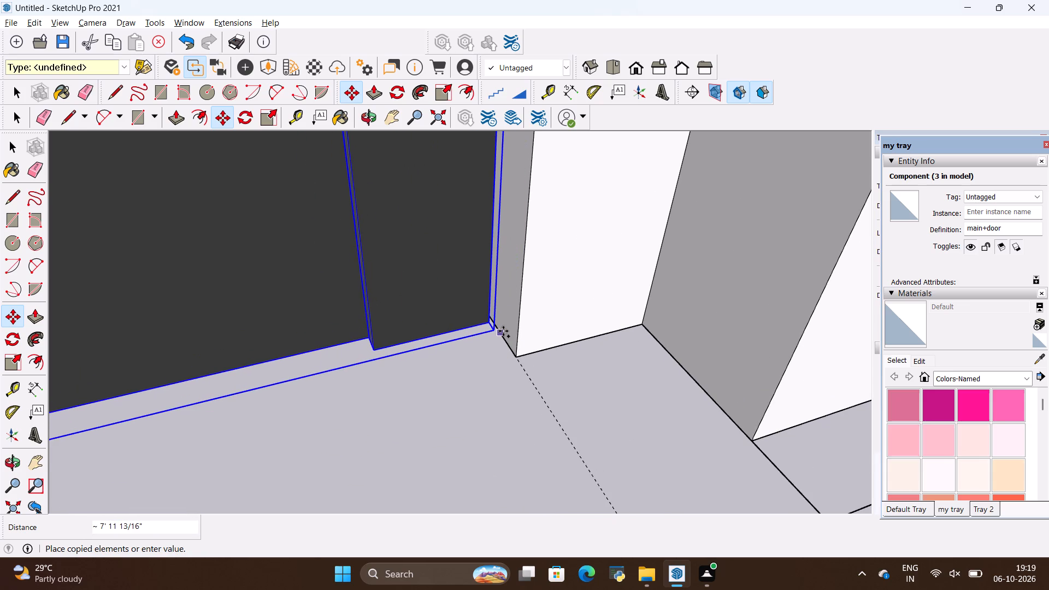
click(503, 331)
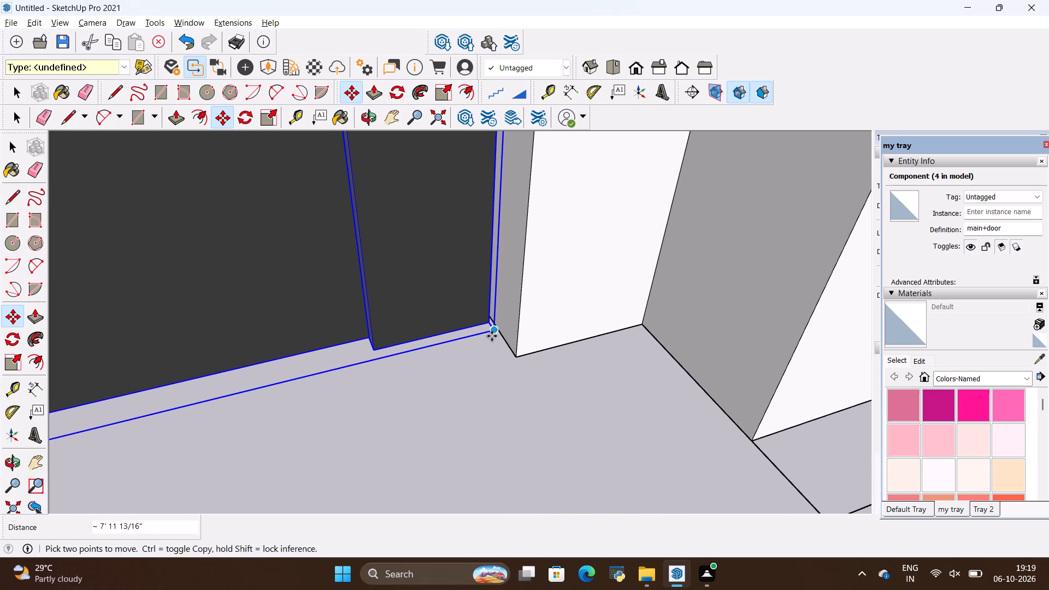
Copy the rear corner bedroom's door to an open spot outside the house, beyond the long side wall with the windows.
key(space)
click(492, 336)
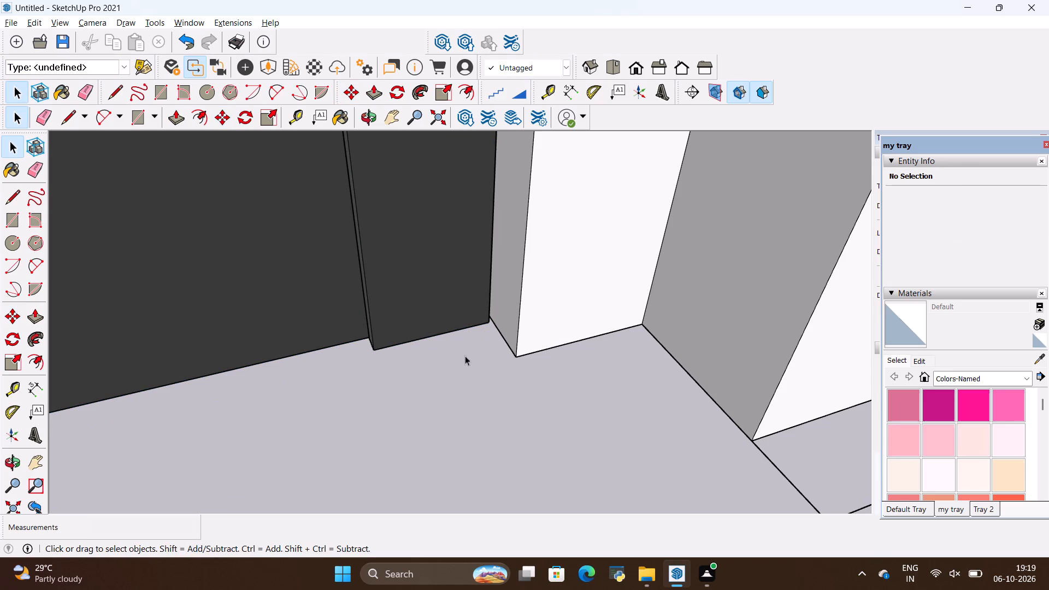
click(472, 314)
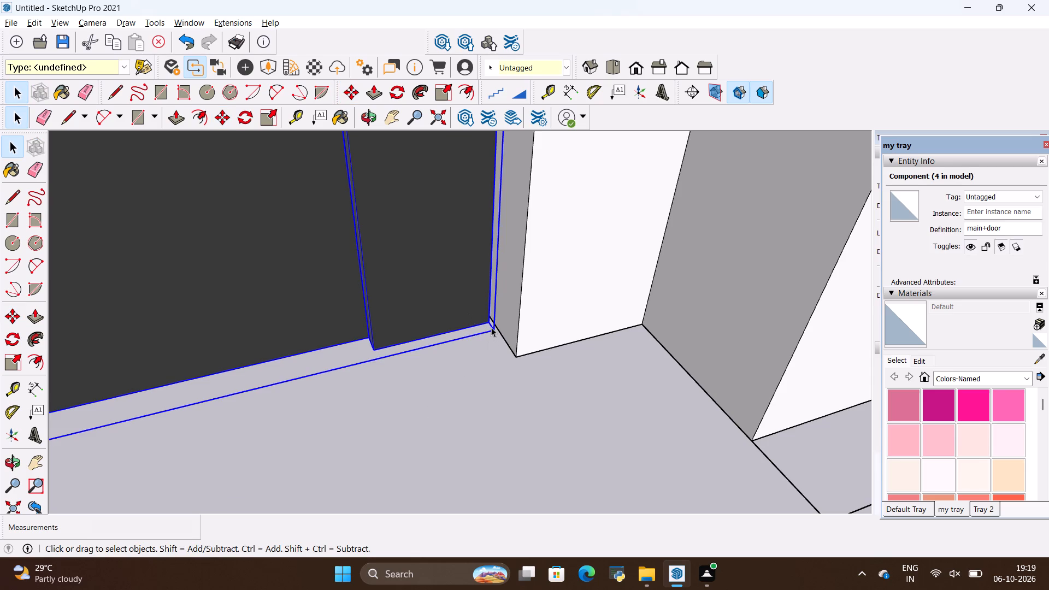
ctrl+click(491, 327)
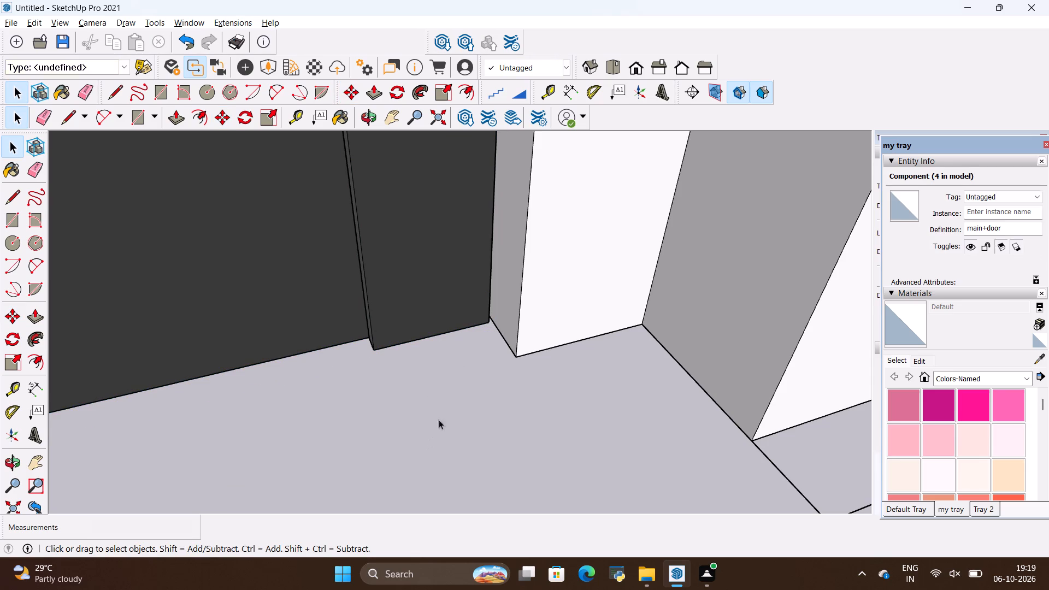
click(459, 312)
key(m)
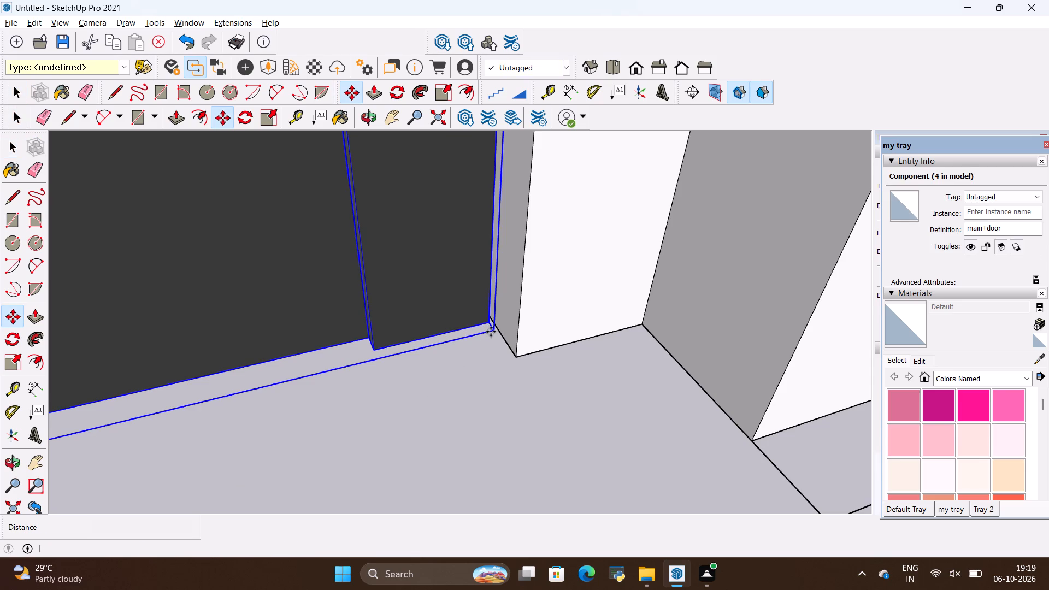
ctrl+click(494, 331)
scroll(431, 446, down, 7)
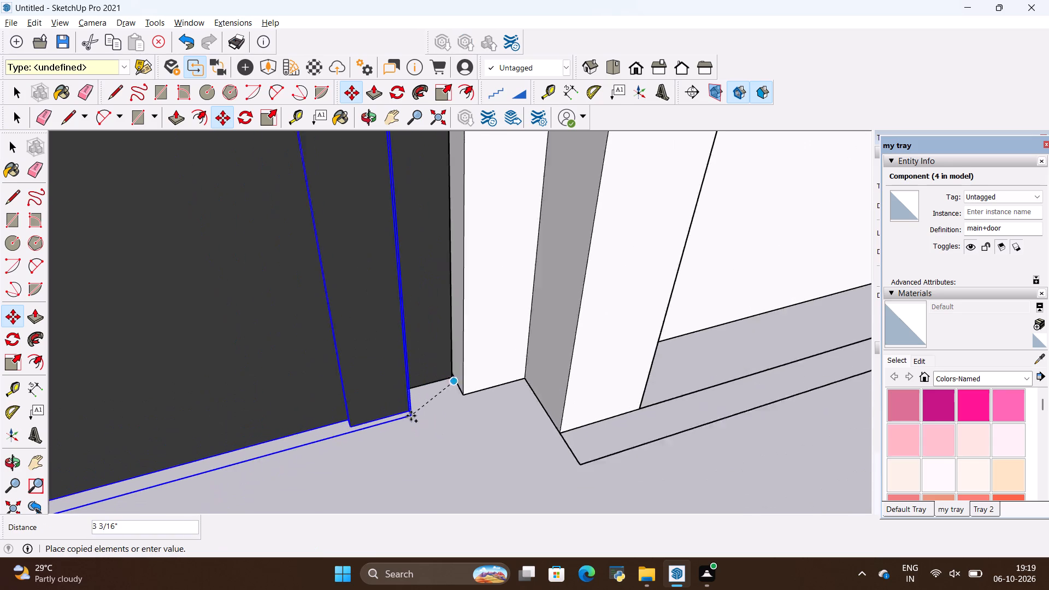
scroll(411, 416, down, 20)
scroll(411, 416, down, 13)
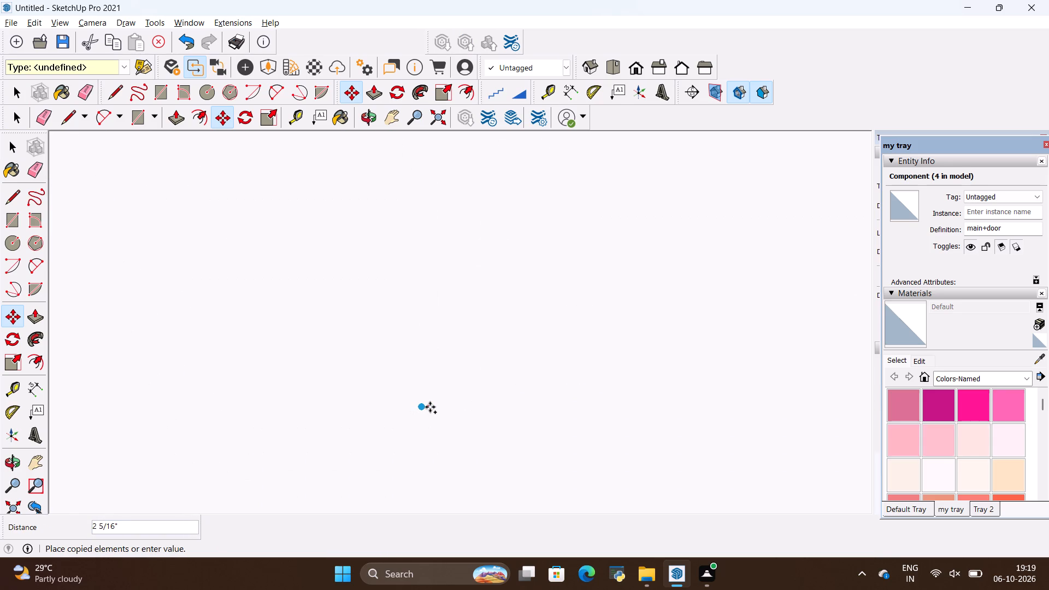
scroll(430, 407, down, 5)
scroll(430, 407, down, 20)
scroll(430, 407, down, 2)
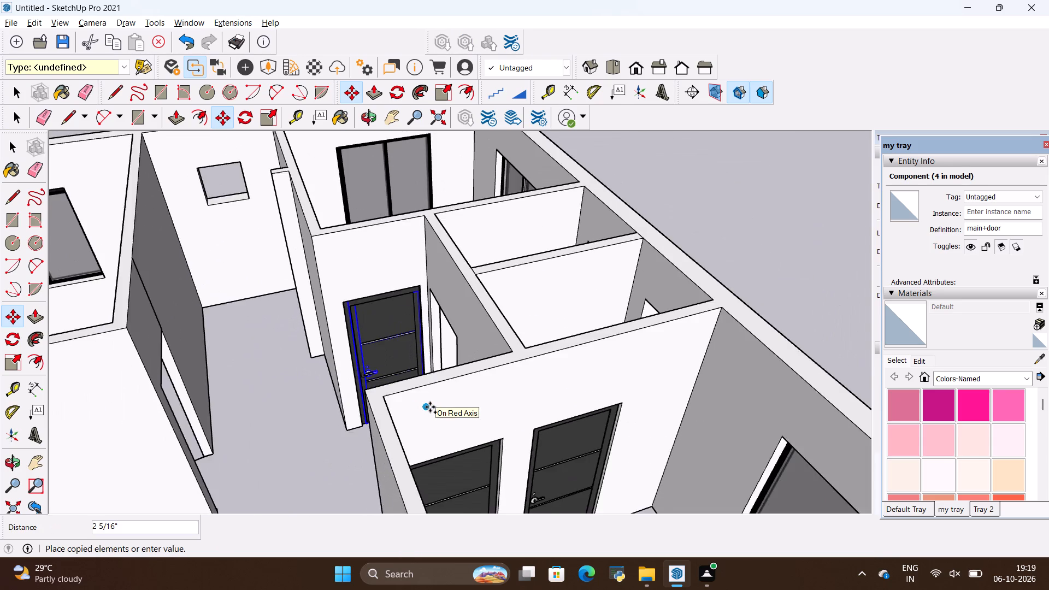
scroll(430, 407, down, 13)
scroll(434, 371, down, 11)
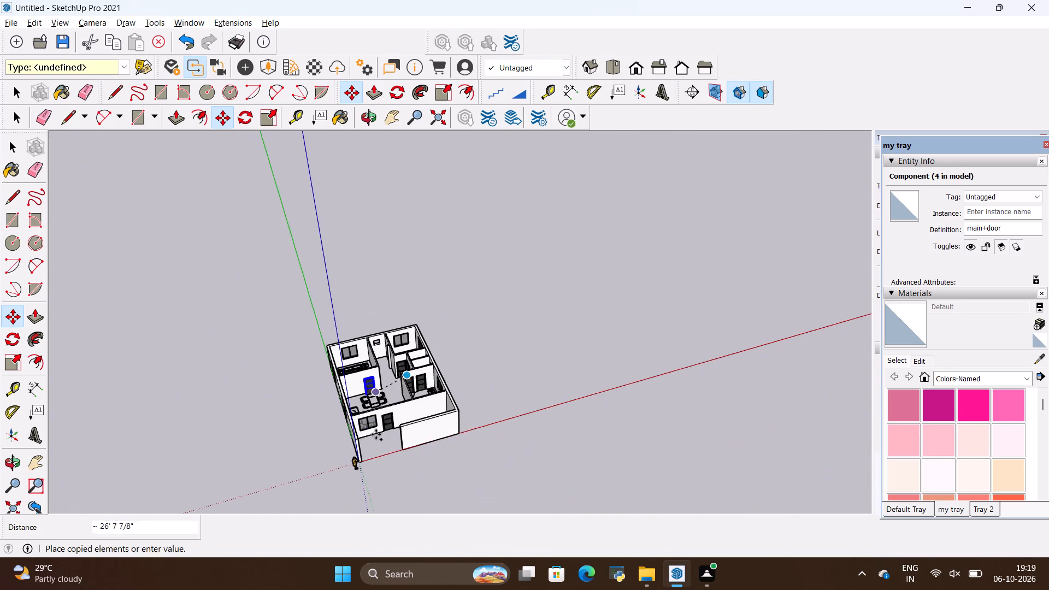
middle_drag(375, 487, 319, 455)
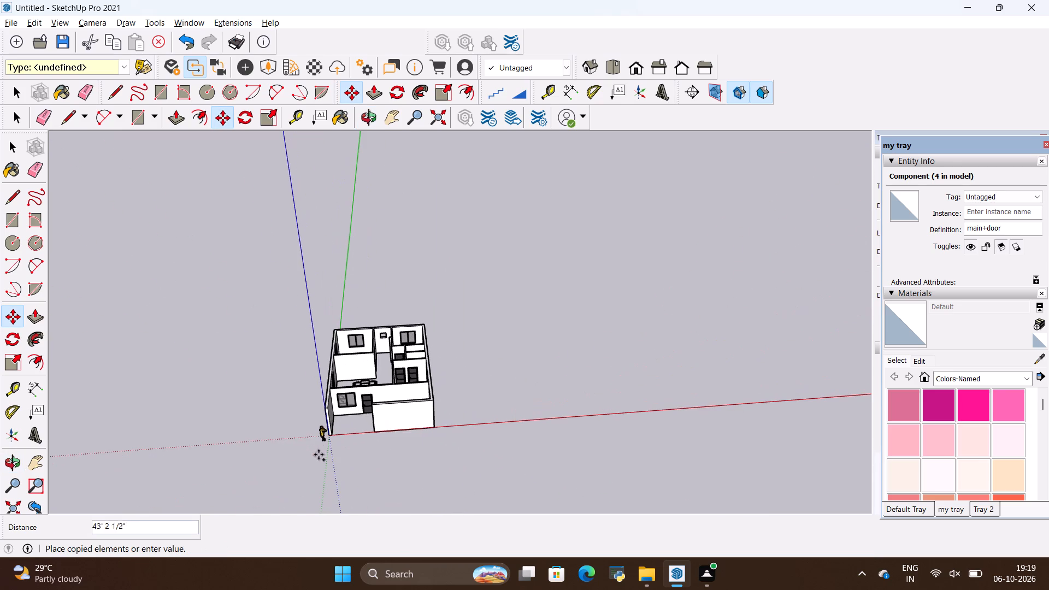
click(474, 395)
Rotate the door copy outside the house about the vertical axis until it is parallel to the long side wall.
scroll(465, 385, up, 9)
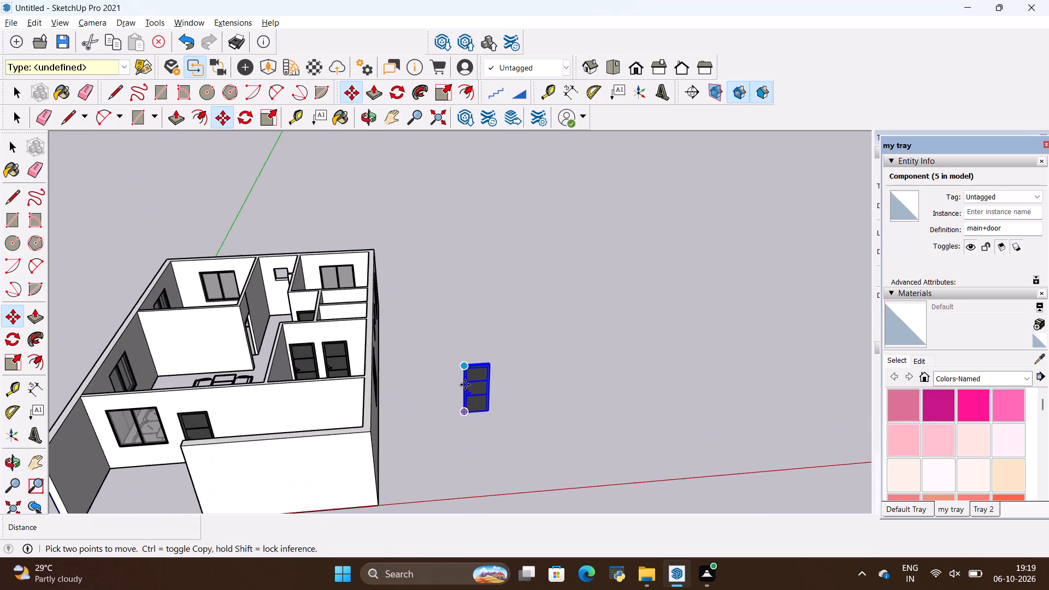
scroll(479, 386, up, 4)
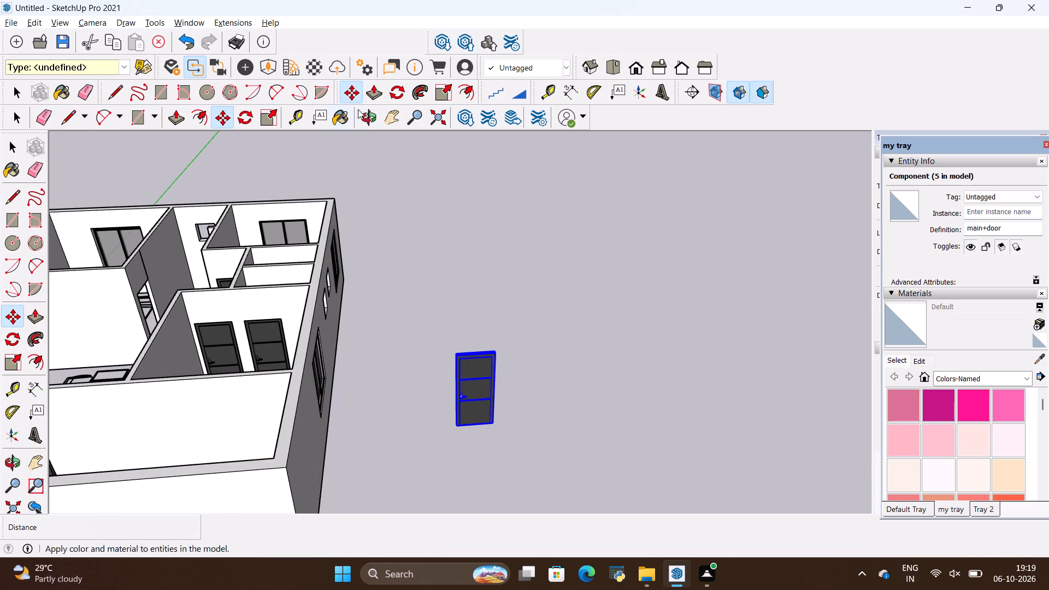
click(395, 92)
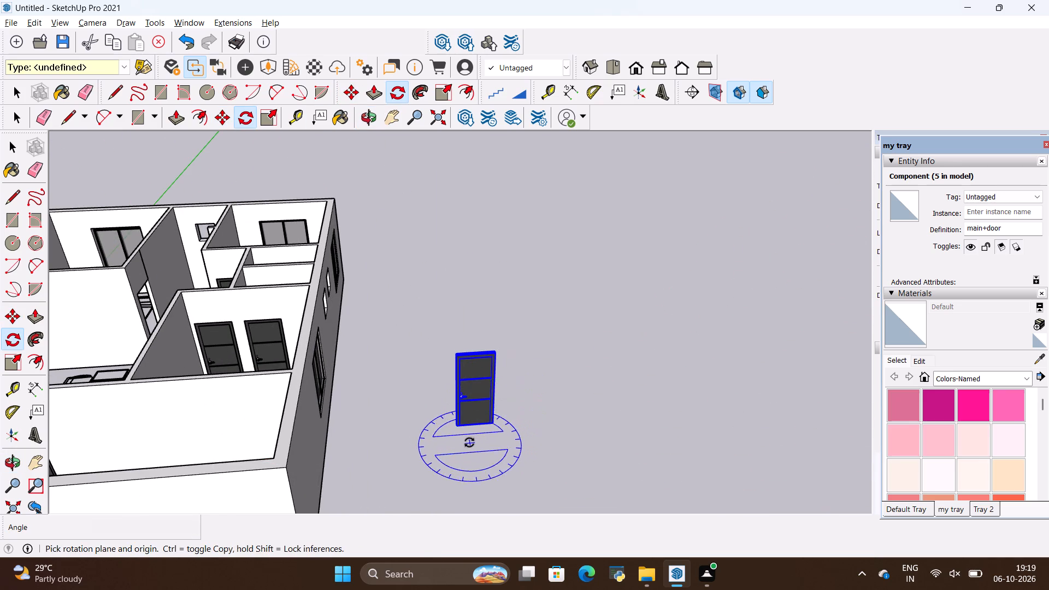
click(469, 439)
click(490, 435)
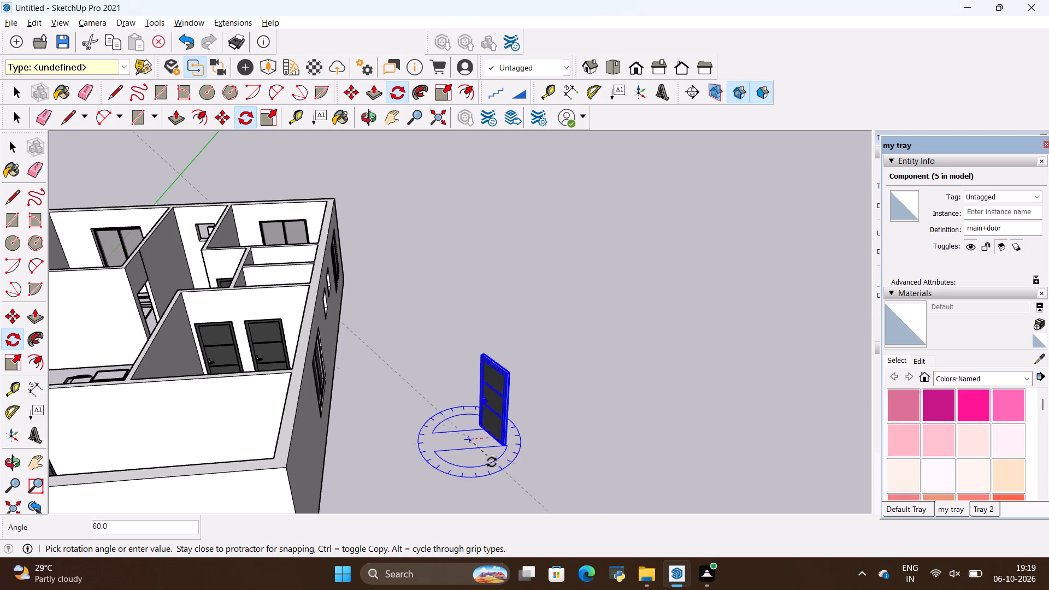
click(477, 470)
Move the rotated door about 25' 6 1/4" into the doorway of the small room beside the rear corner bedroom.
key(space)
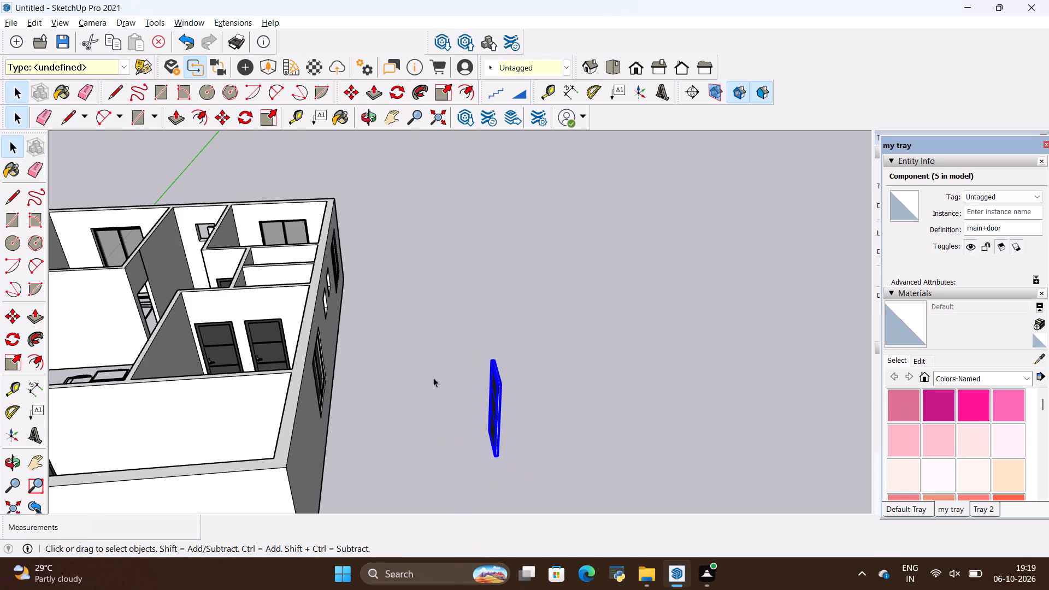
click(433, 377)
click(492, 406)
key(m)
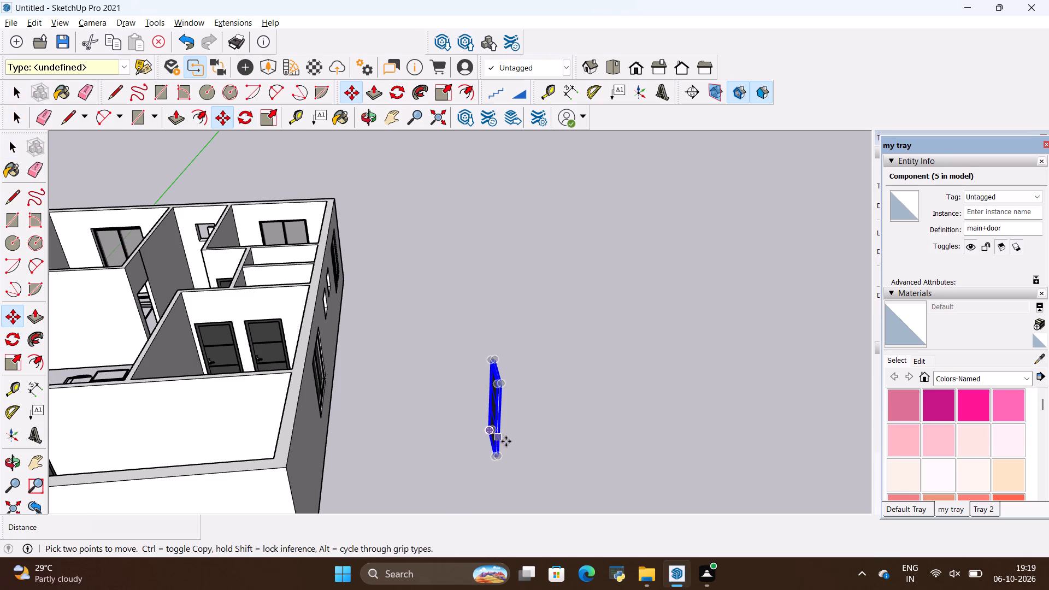
middle_drag(514, 452, 215, 444)
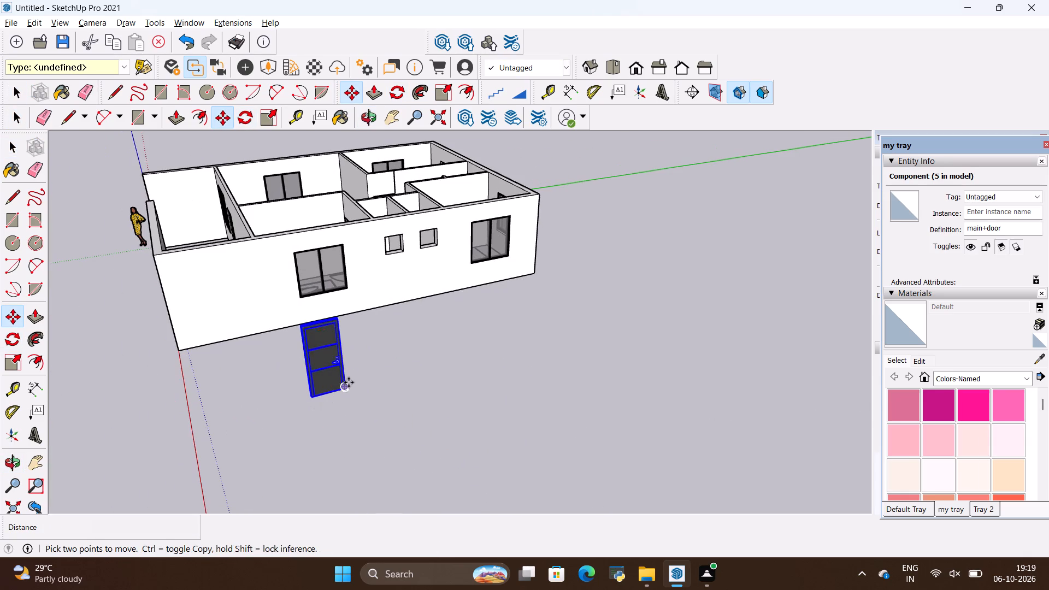
click(349, 392)
scroll(445, 337, down, 4)
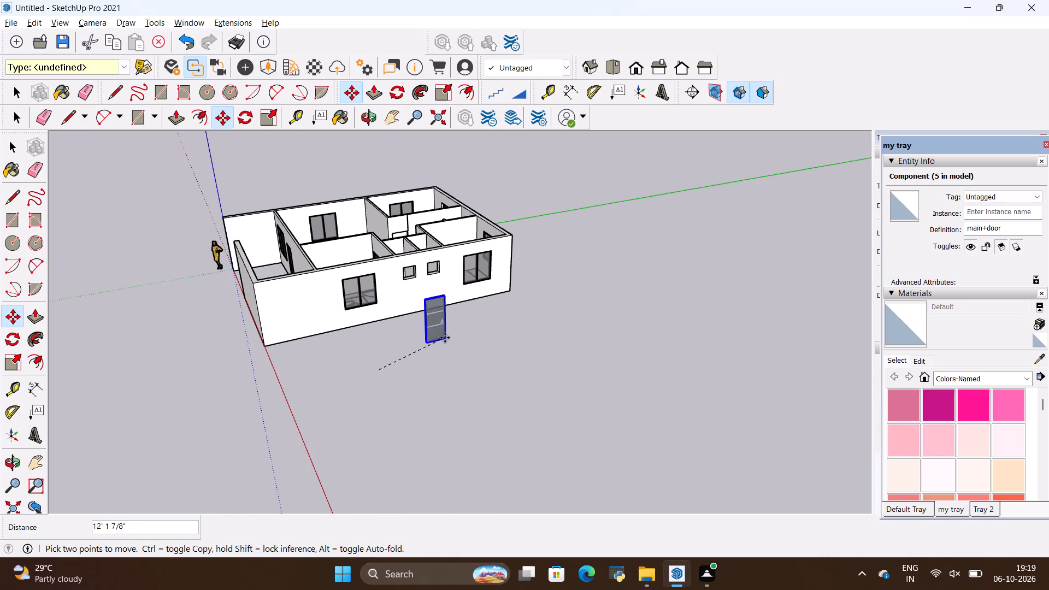
scroll(403, 240, up, 15)
middle_drag(440, 258, 409, 360)
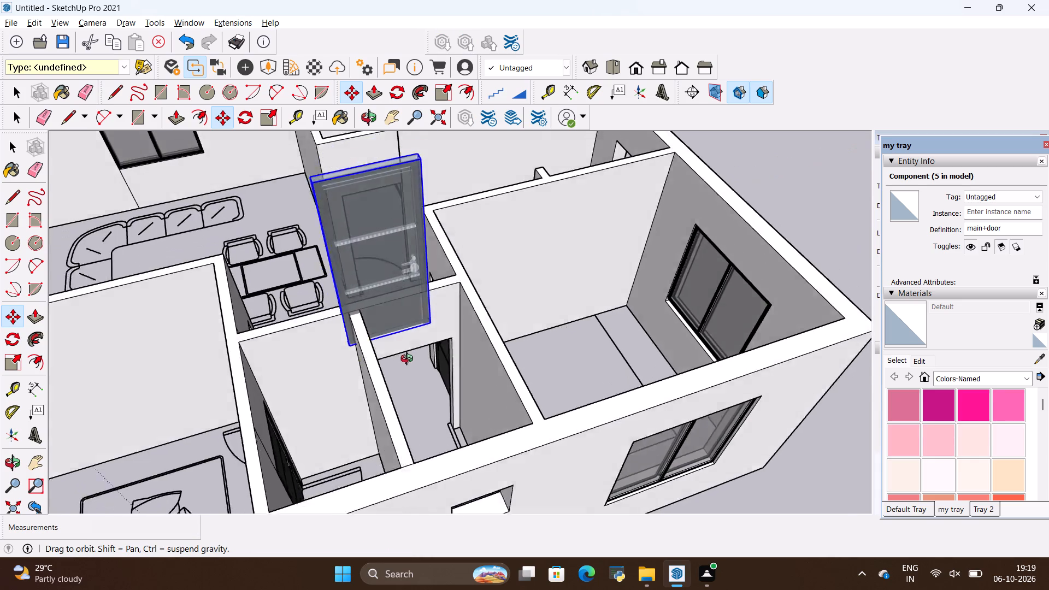
middle_drag(409, 360, 337, 354)
scroll(372, 426, up, 16)
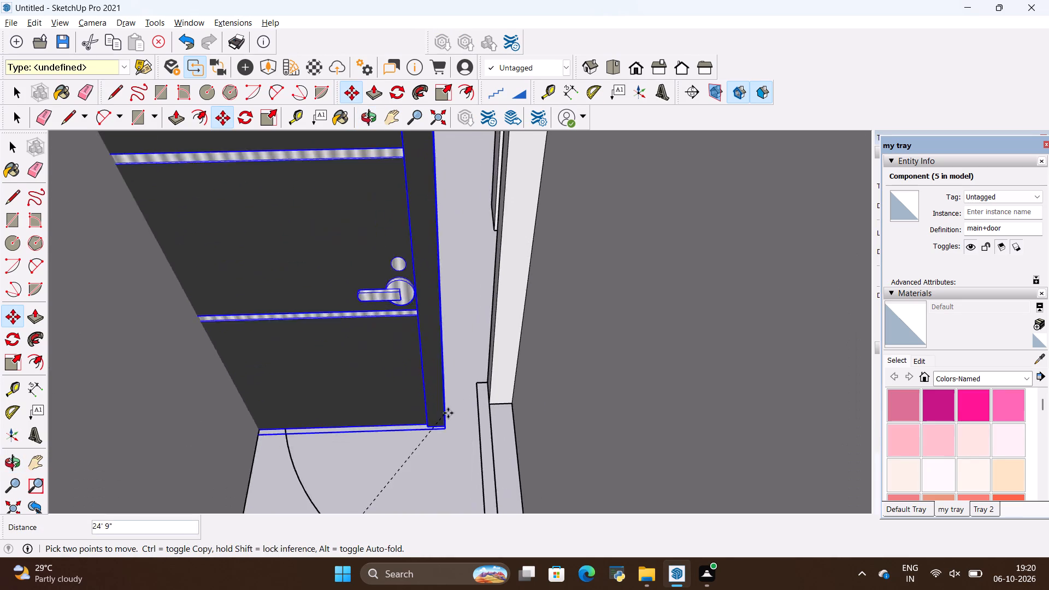
scroll(448, 413, up, 16)
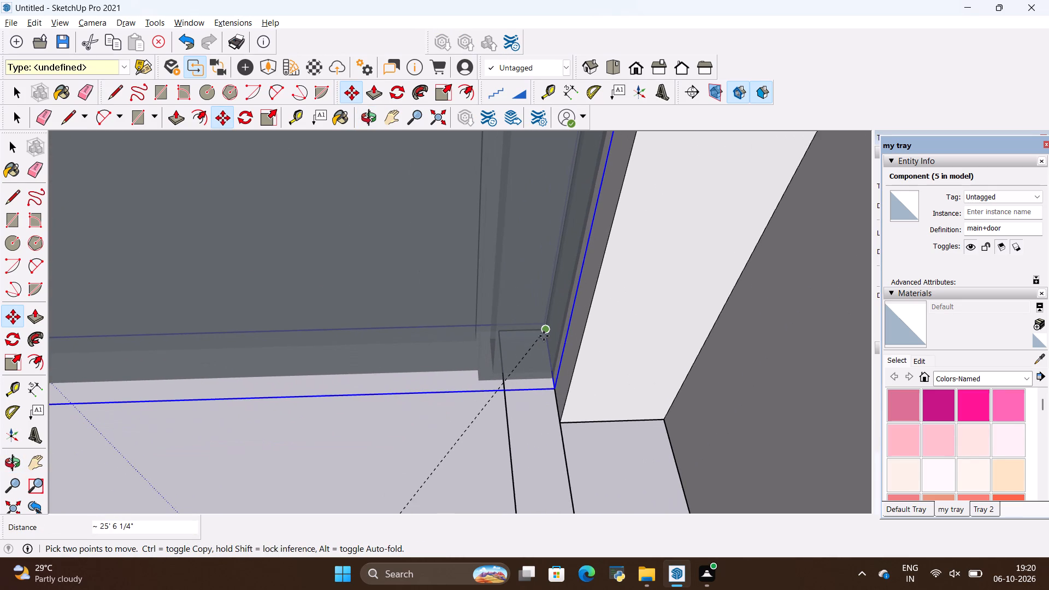
click(544, 336)
Copy the small room's door about 3/4" from its bottom corner on the handle side toward the jamb corner.
key(m)
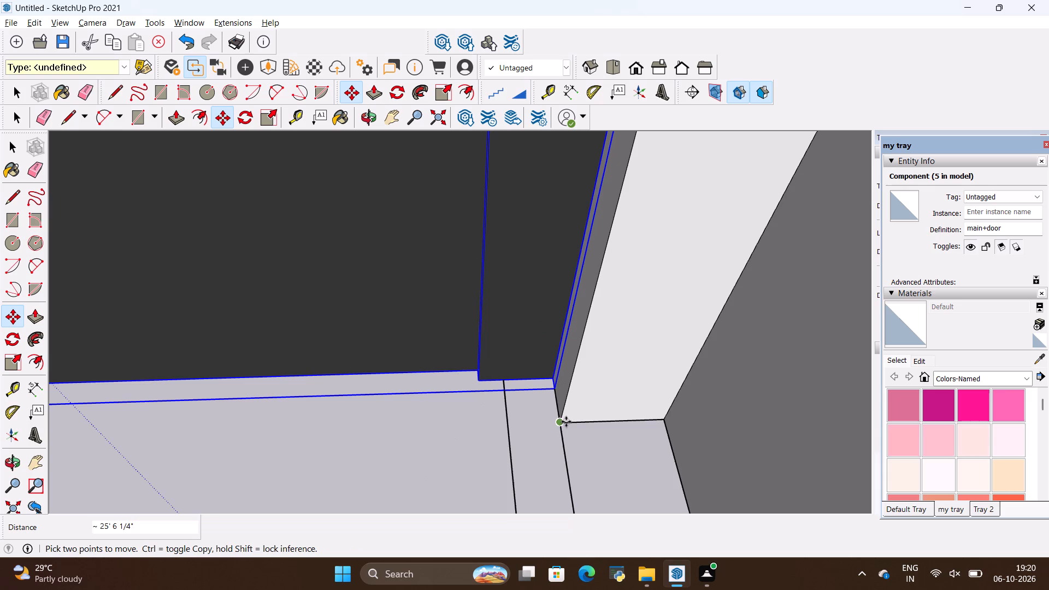
click(548, 390)
middle_drag(542, 436, 535, 261)
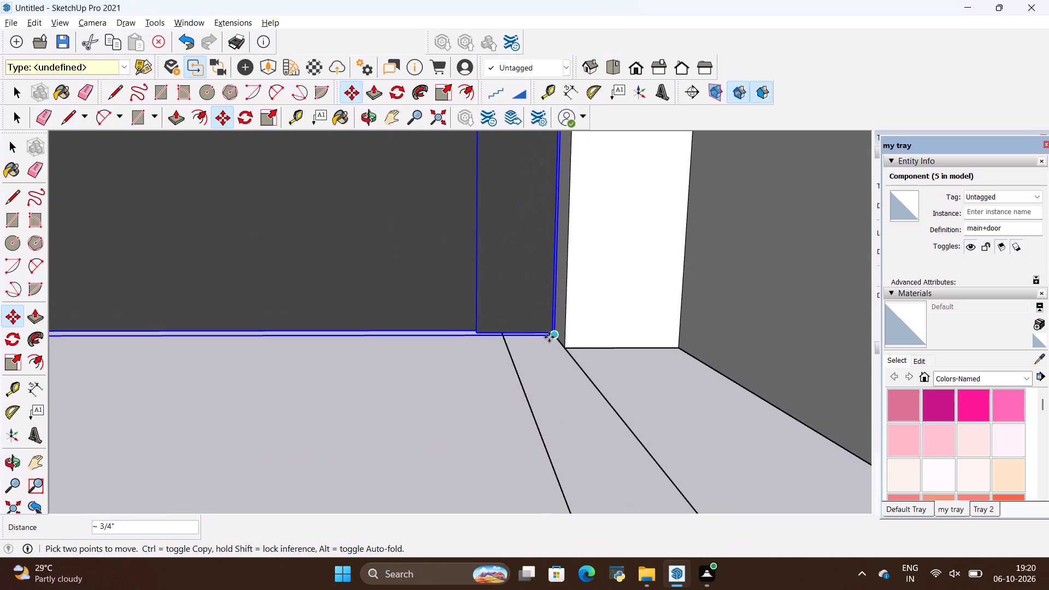
click(549, 337)
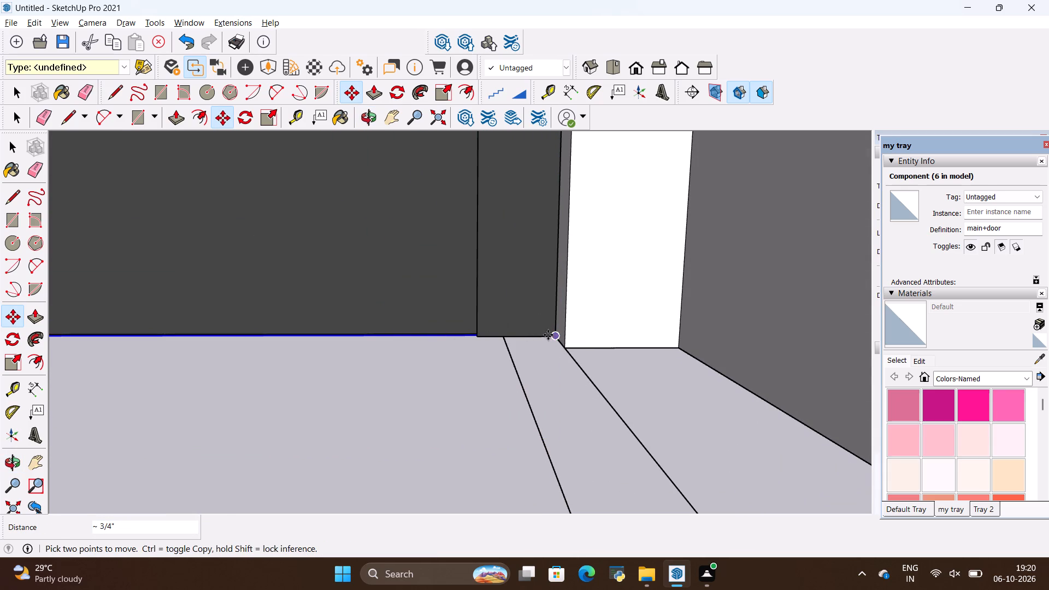
Copy the small room's door about 9' 11 13/16" into the doorway of the bedroom beside the dining area, against its jamb corner.
key(m)
click(549, 338)
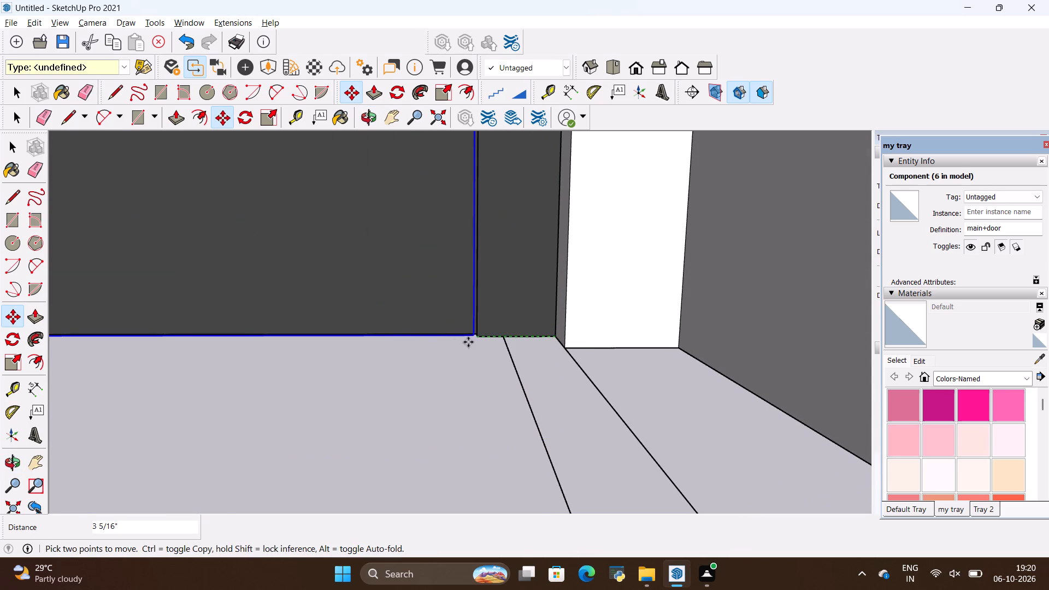
scroll(352, 393, down, 10)
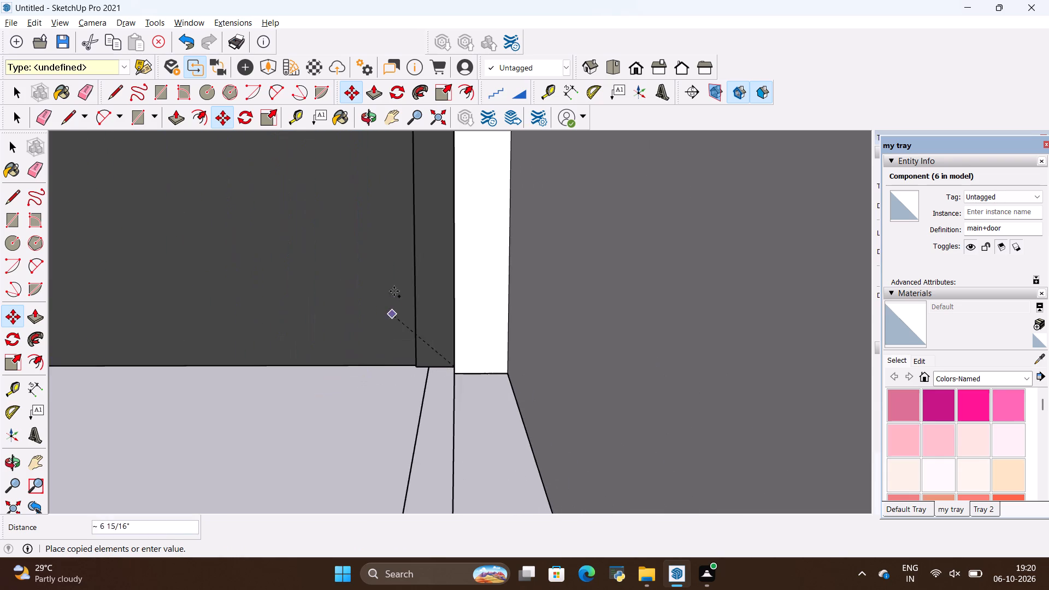
middle_drag(394, 291, 472, 539)
scroll(454, 492, down, 18)
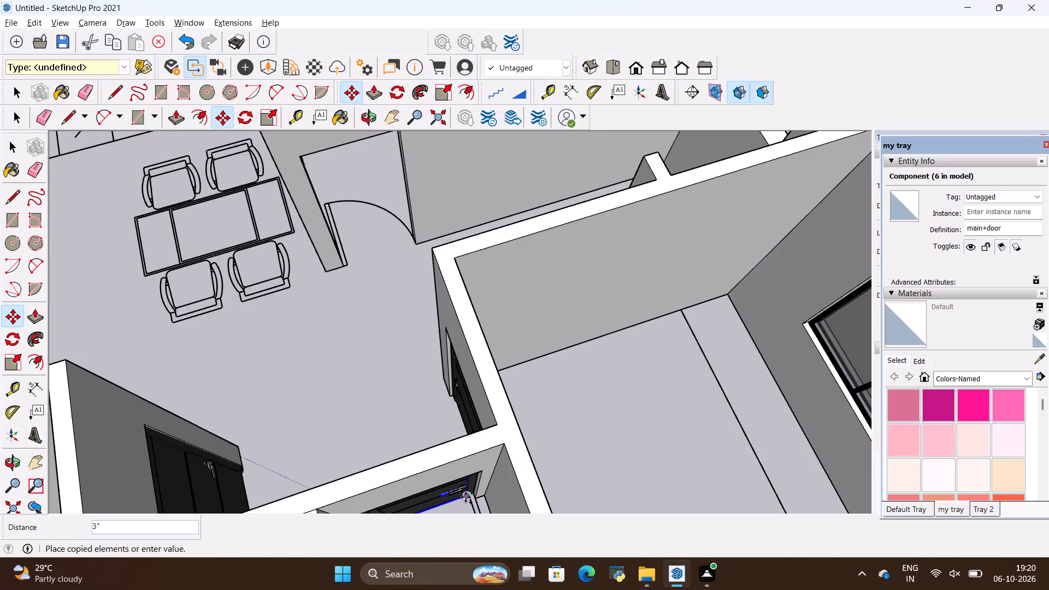
scroll(465, 497, down, 14)
scroll(450, 388, up, 4)
middle_drag(445, 385, 397, 280)
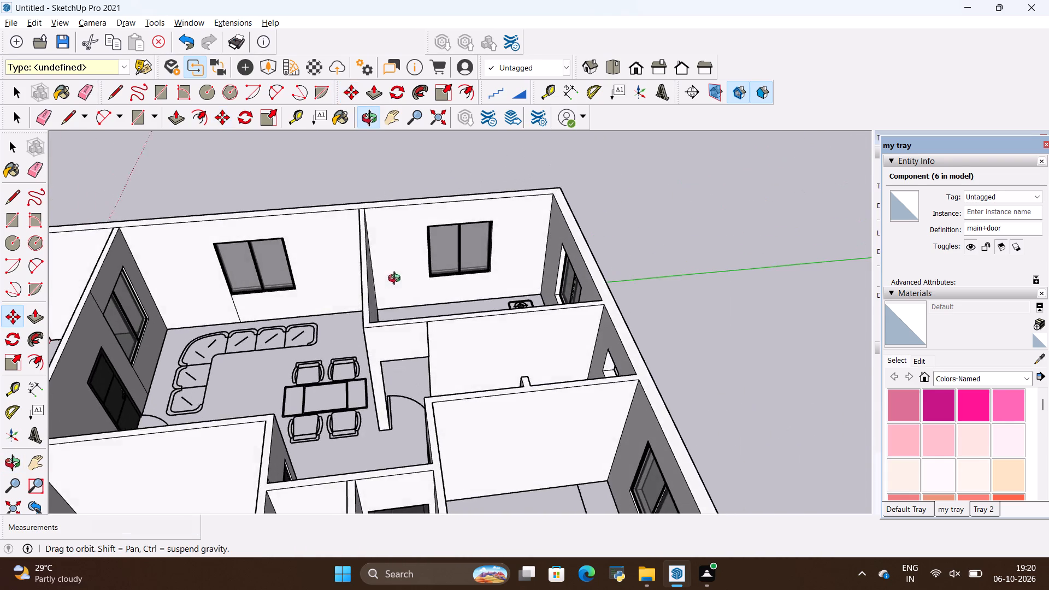
middle_drag(397, 280, 398, 282)
scroll(419, 350, up, 18)
middle_drag(371, 446, 409, 482)
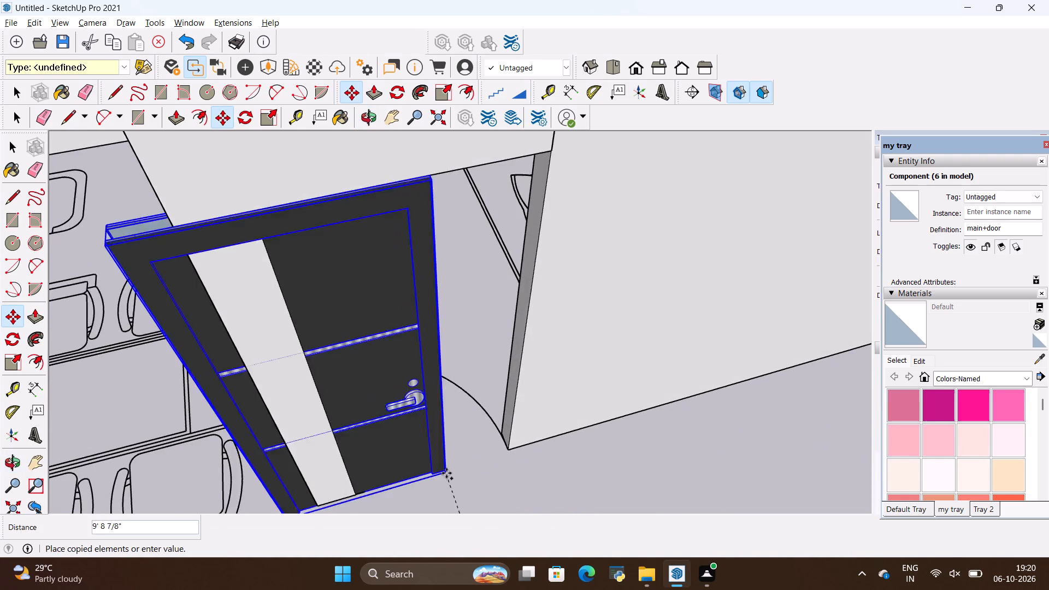
scroll(449, 471, up, 9)
scroll(538, 429, up, 3)
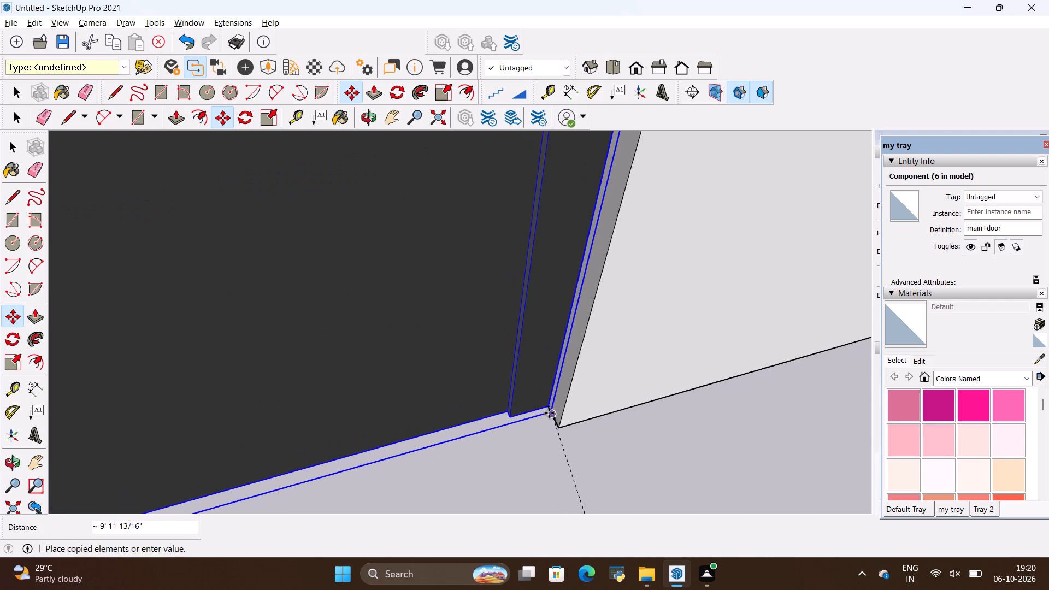
click(549, 415)
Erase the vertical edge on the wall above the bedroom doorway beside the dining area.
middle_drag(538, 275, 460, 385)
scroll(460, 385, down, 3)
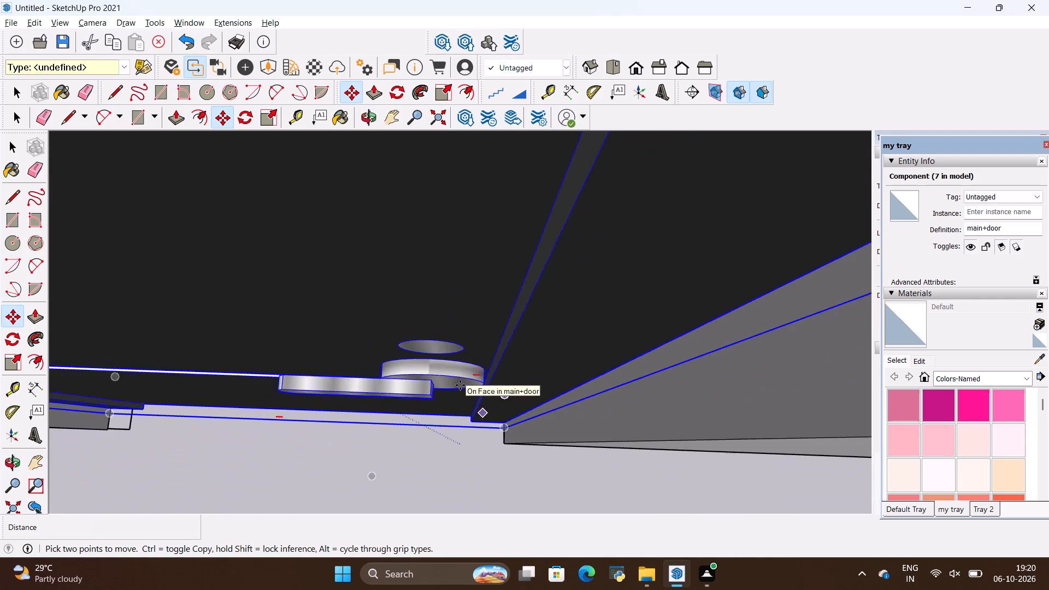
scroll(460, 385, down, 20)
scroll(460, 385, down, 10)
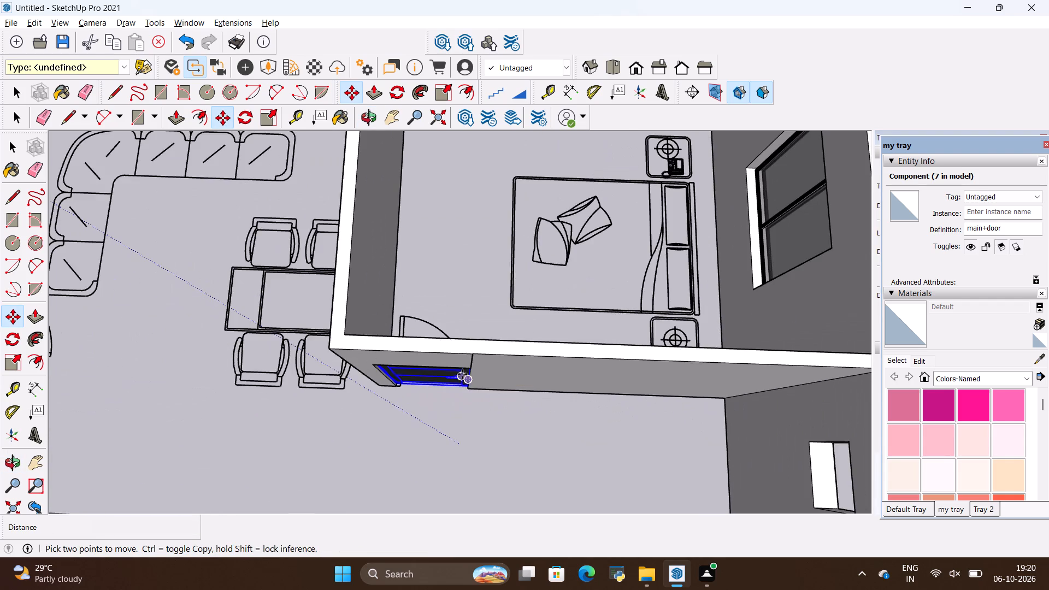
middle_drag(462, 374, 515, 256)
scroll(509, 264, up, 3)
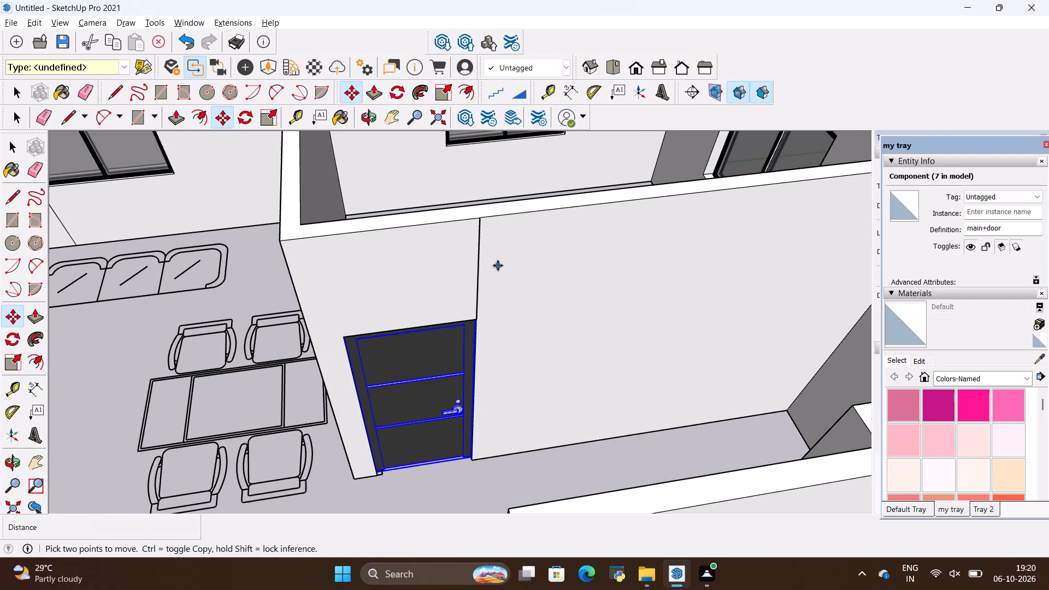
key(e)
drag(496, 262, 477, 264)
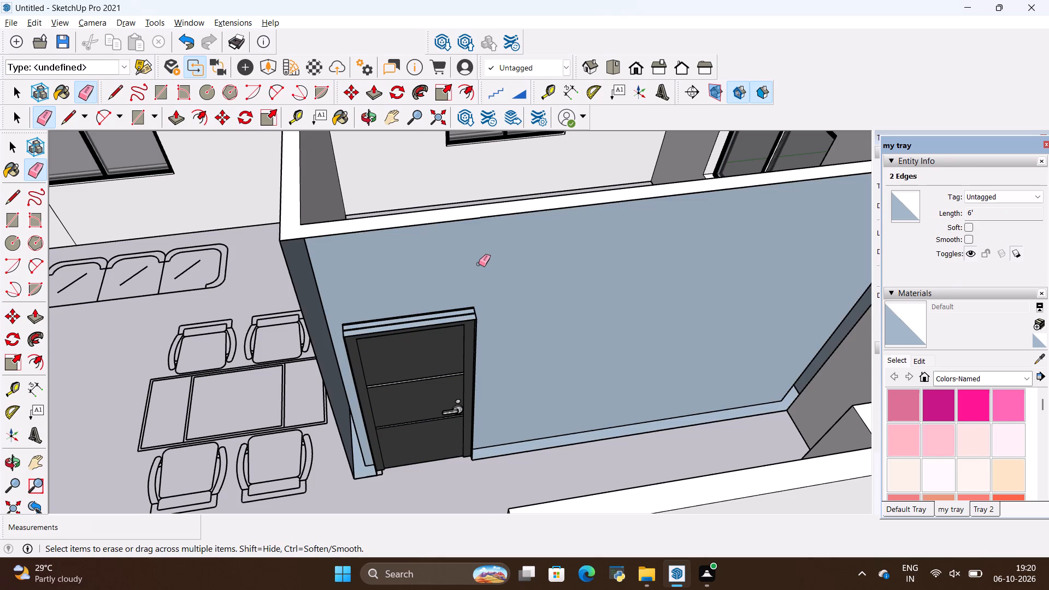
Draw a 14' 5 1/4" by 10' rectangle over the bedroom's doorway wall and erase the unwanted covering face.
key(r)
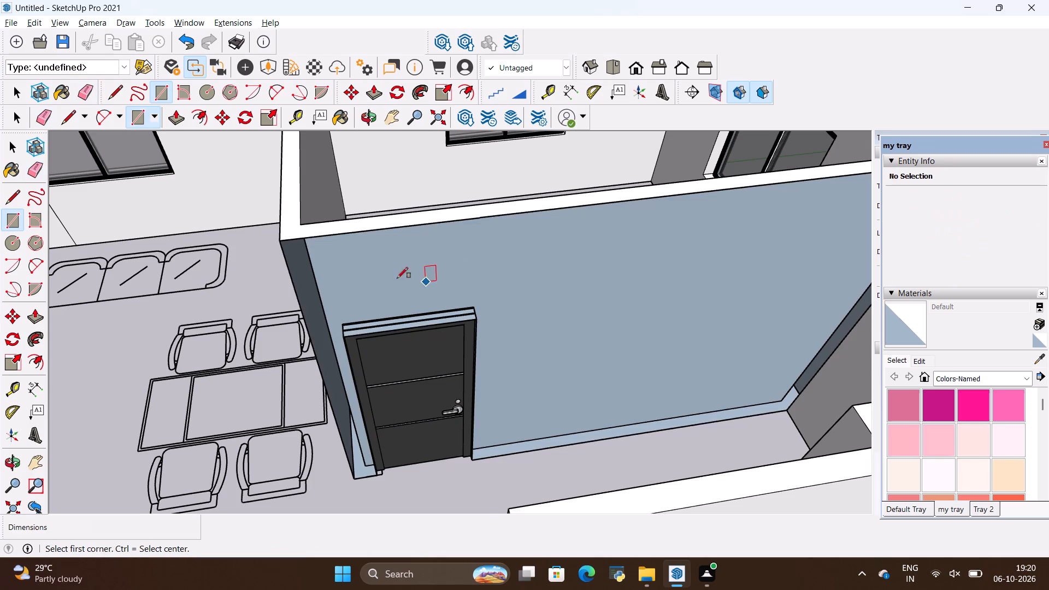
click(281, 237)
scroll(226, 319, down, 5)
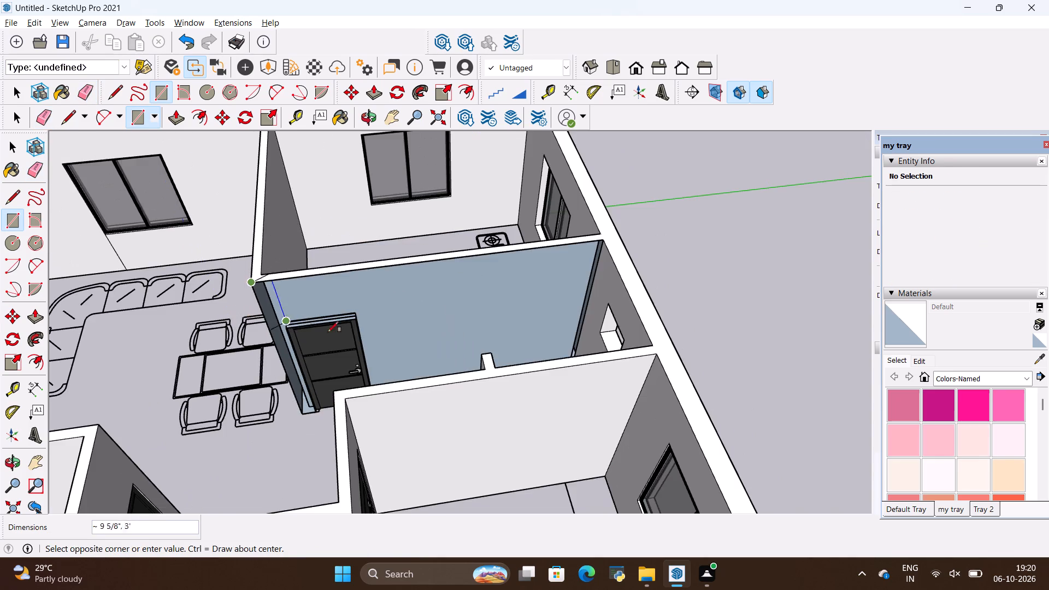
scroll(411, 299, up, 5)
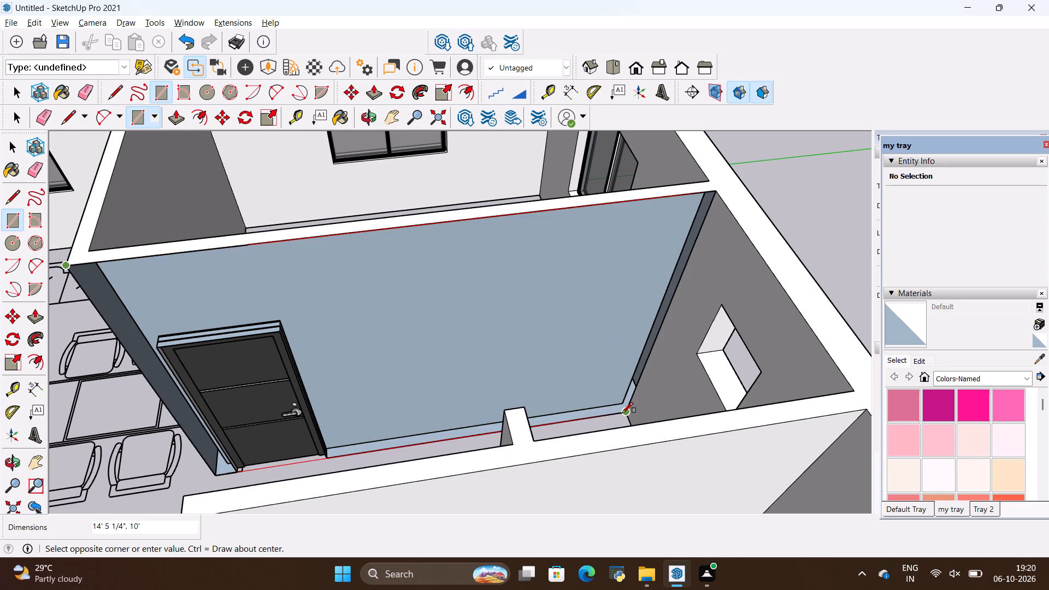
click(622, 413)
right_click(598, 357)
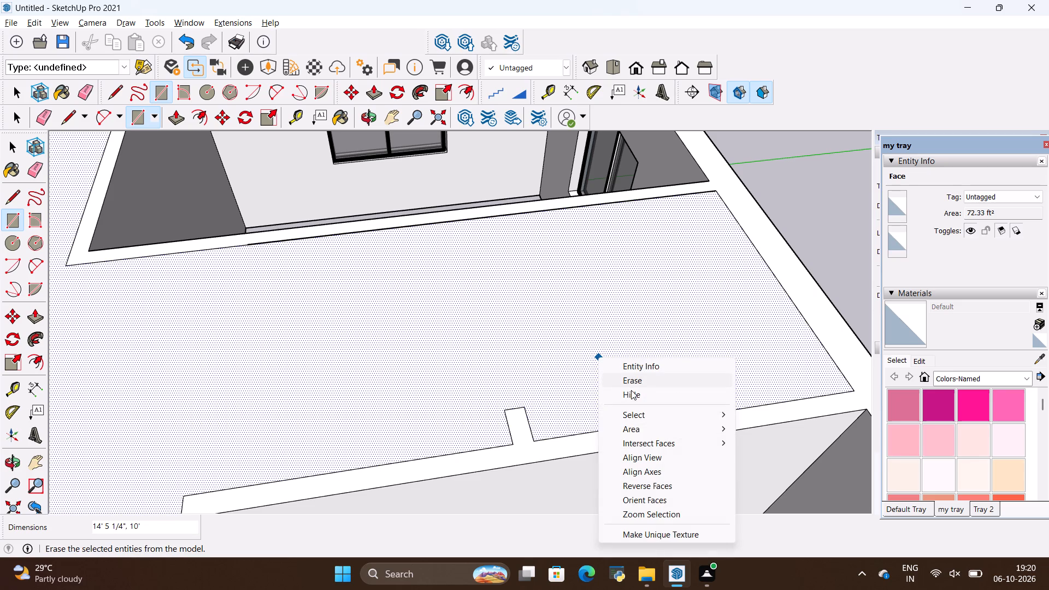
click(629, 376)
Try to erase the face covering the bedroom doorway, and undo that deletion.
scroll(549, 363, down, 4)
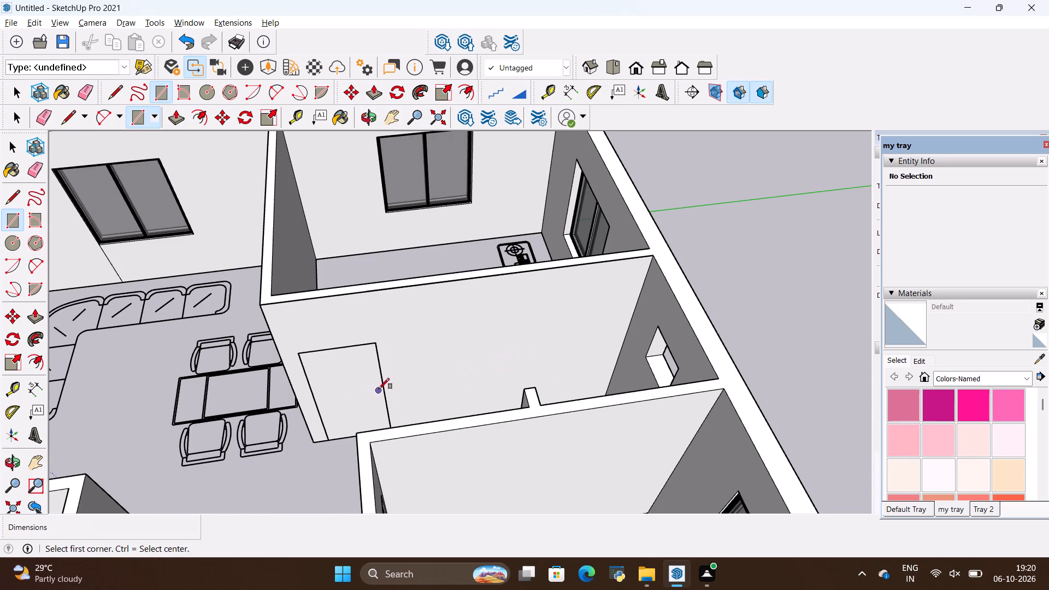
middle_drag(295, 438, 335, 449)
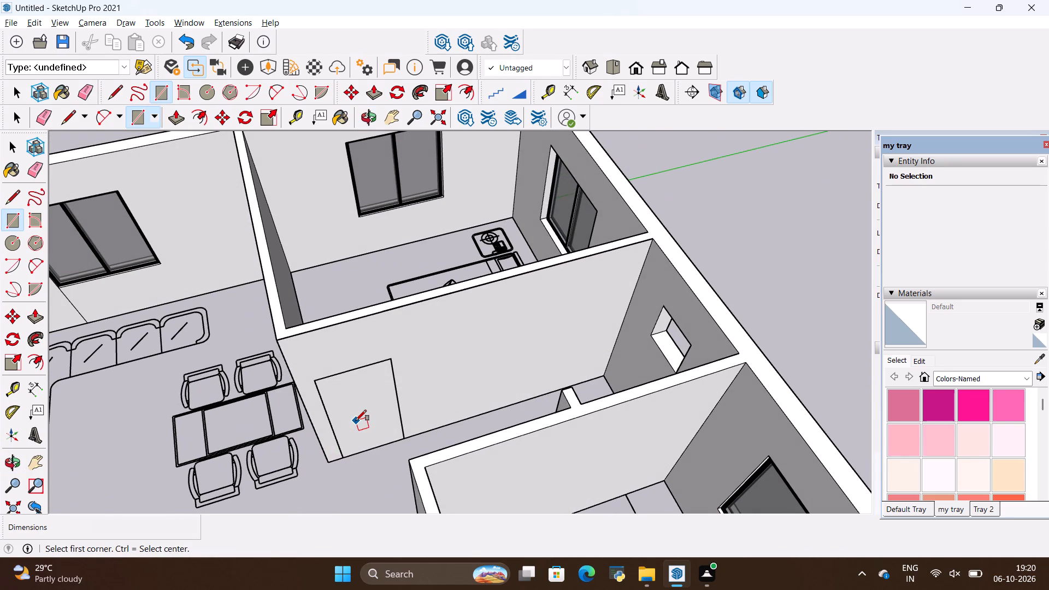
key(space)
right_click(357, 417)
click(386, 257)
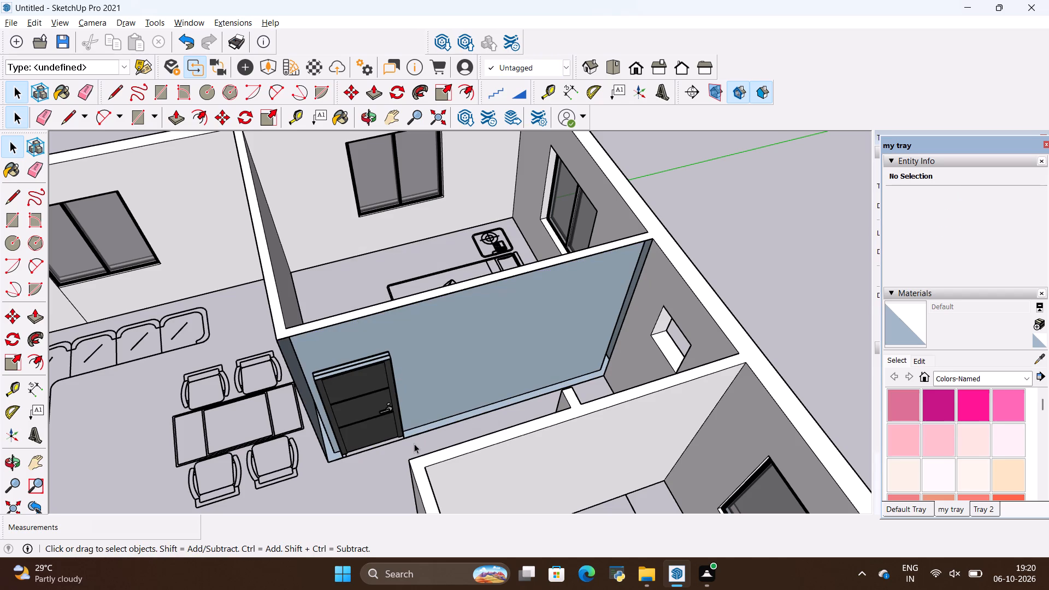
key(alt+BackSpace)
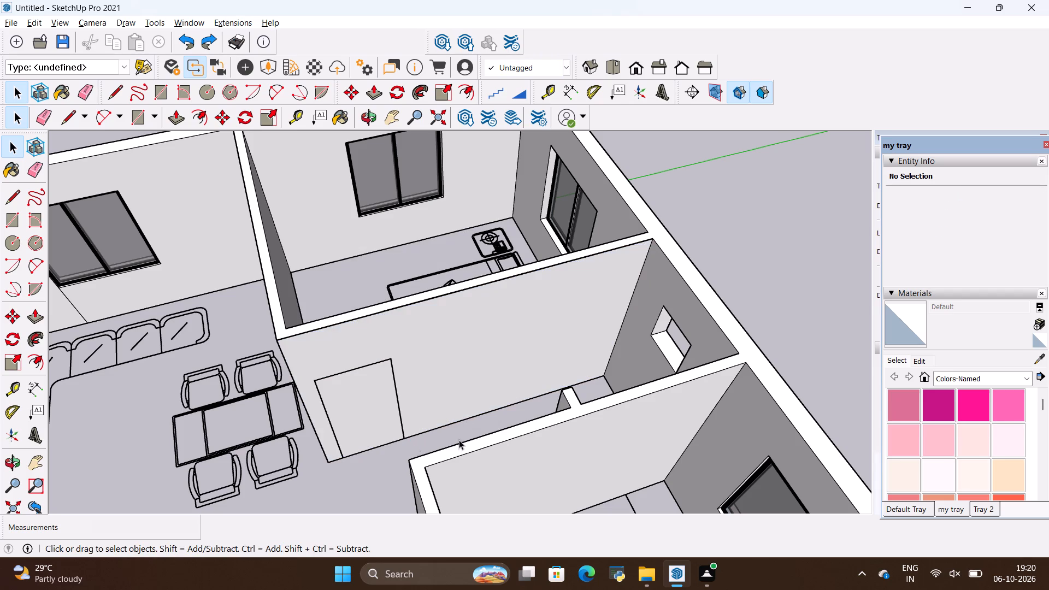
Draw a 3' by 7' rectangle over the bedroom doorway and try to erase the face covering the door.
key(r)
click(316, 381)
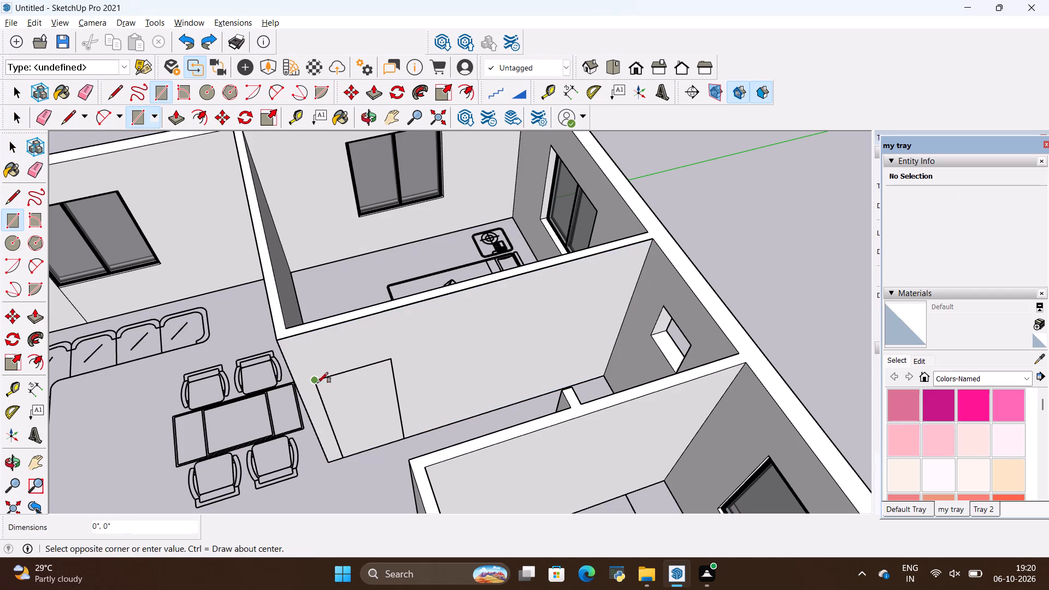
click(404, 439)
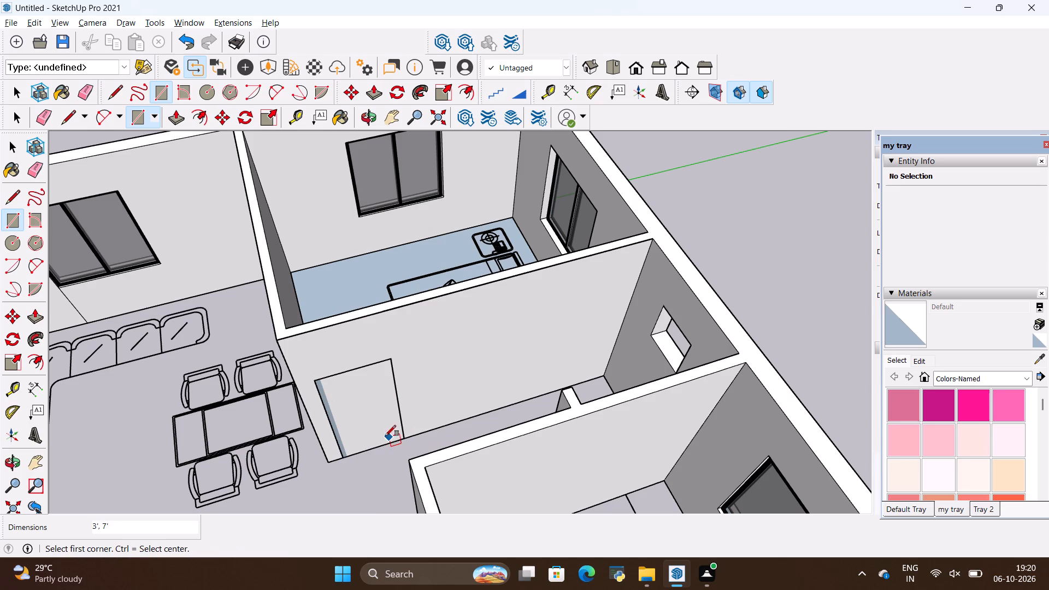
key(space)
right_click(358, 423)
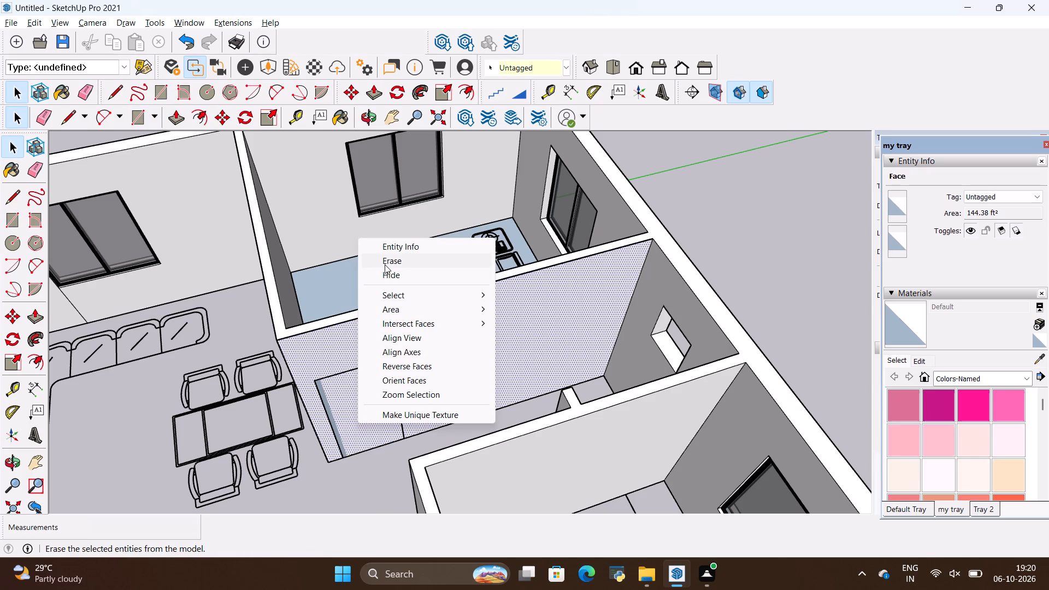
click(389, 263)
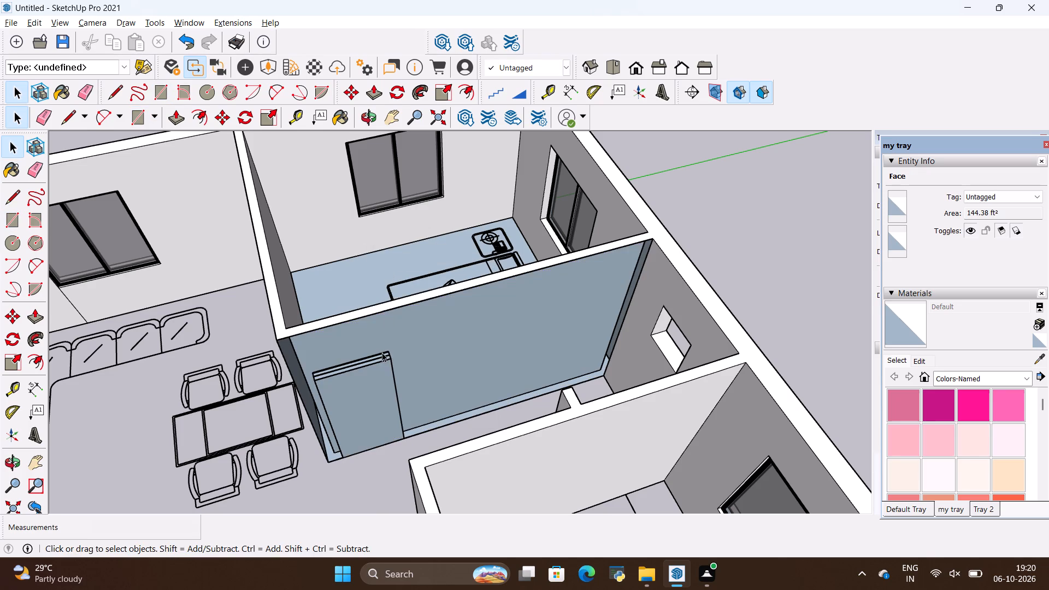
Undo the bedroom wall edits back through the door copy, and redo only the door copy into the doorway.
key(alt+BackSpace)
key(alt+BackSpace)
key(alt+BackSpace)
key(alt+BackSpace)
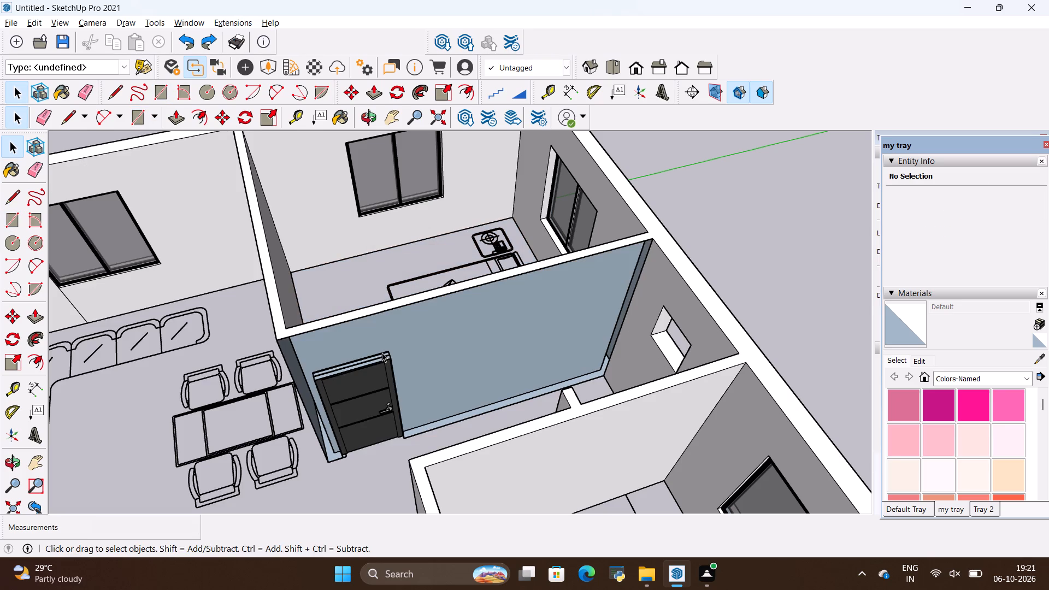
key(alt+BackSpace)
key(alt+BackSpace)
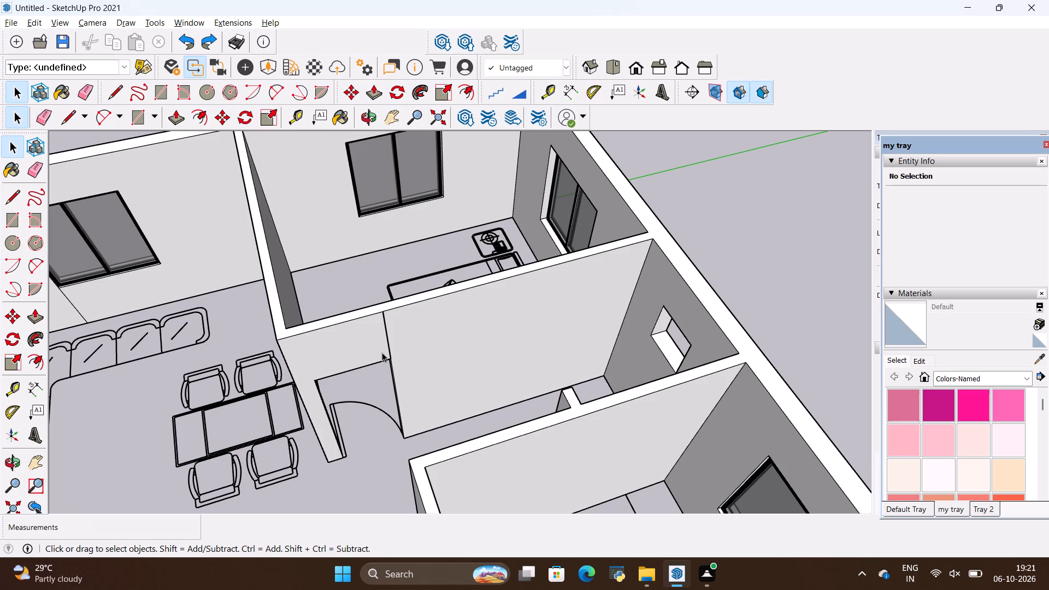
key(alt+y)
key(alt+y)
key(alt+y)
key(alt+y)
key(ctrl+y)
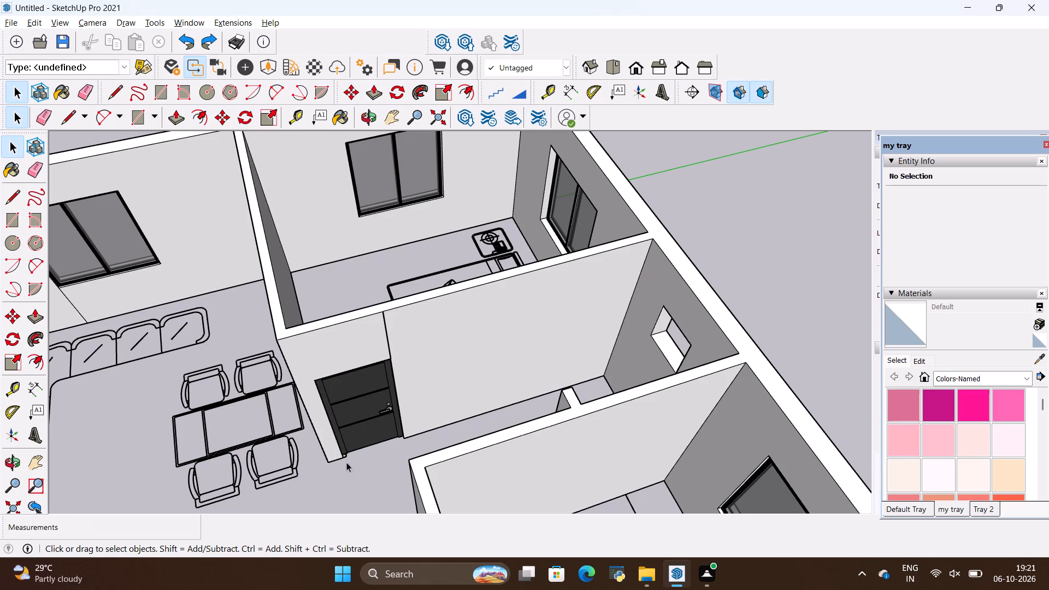
Examine the whole house from several sides to check the placed doors and the walls.
scroll(340, 445, down, 12)
scroll(201, 414, up, 1)
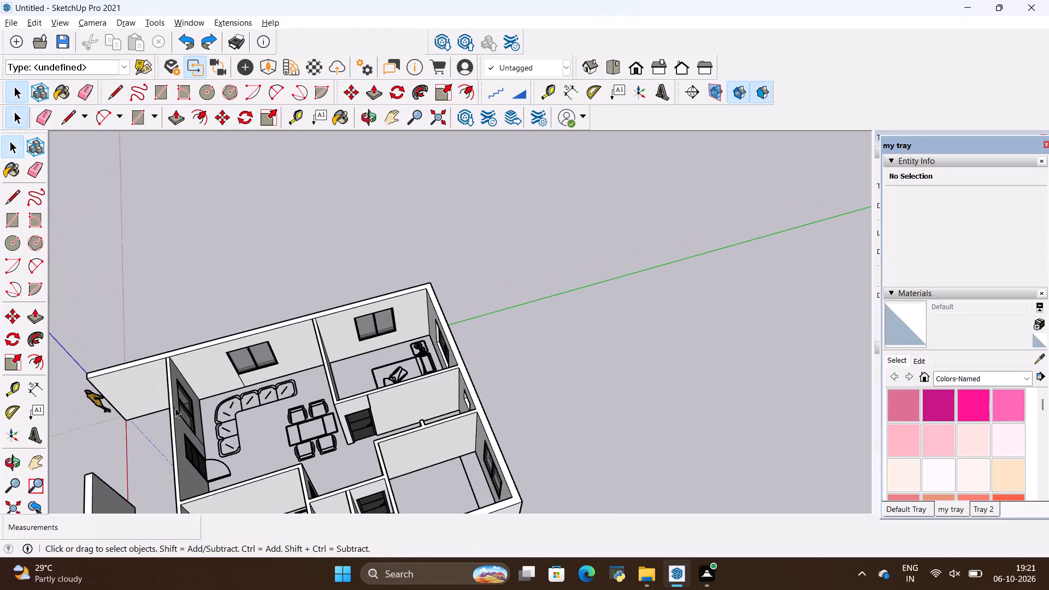
scroll(176, 398, up, 3)
scroll(525, 343, down, 3)
scroll(435, 346, down, 4)
scroll(389, 347, down, 5)
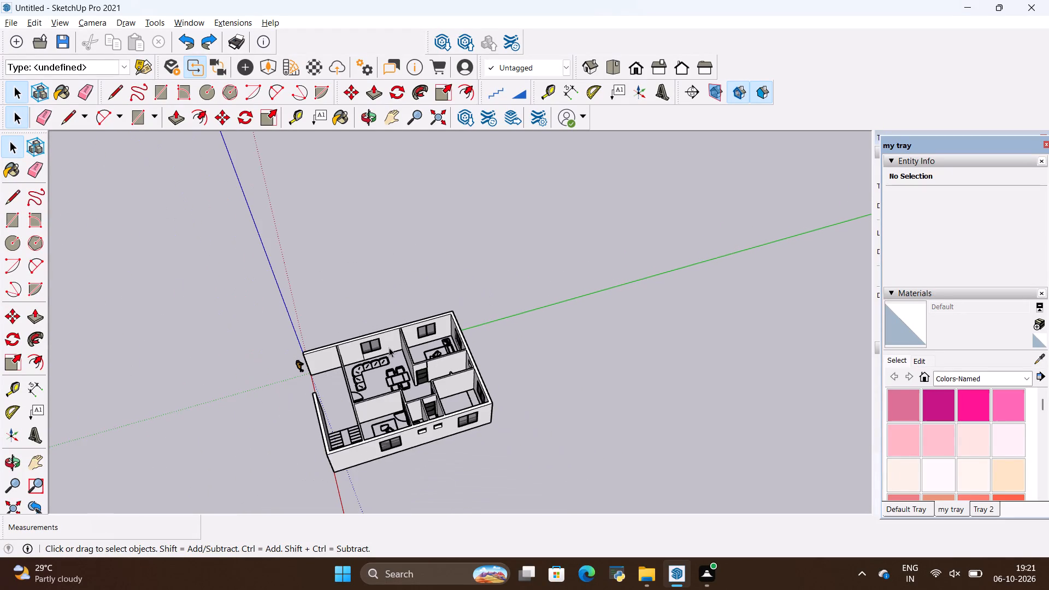
middle_drag(268, 459, 733, 399)
scroll(555, 422, up, 3)
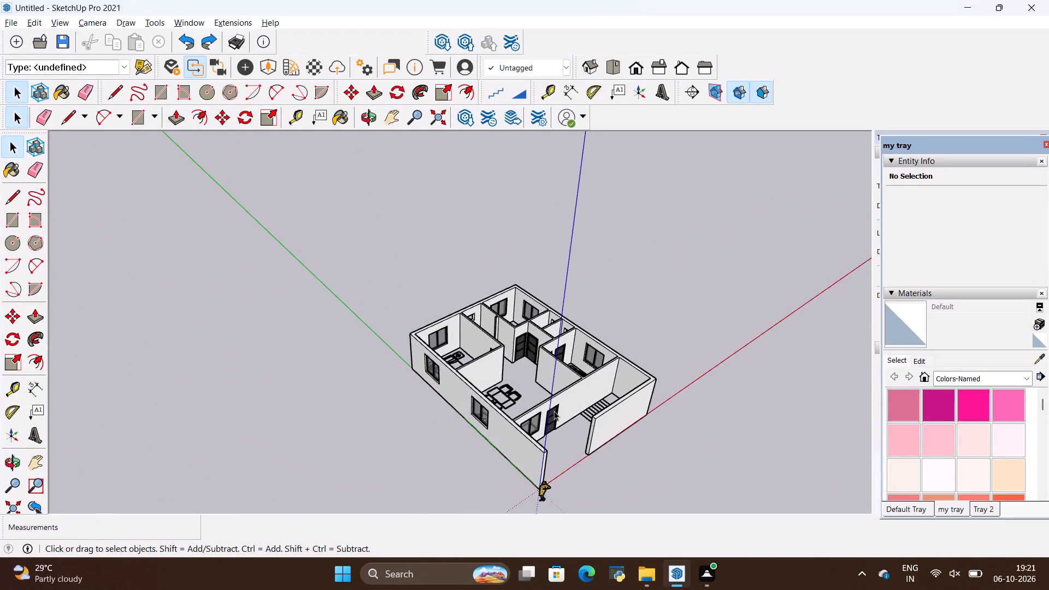
scroll(554, 411, up, 4)
scroll(492, 361, up, 2)
scroll(487, 370, down, 3)
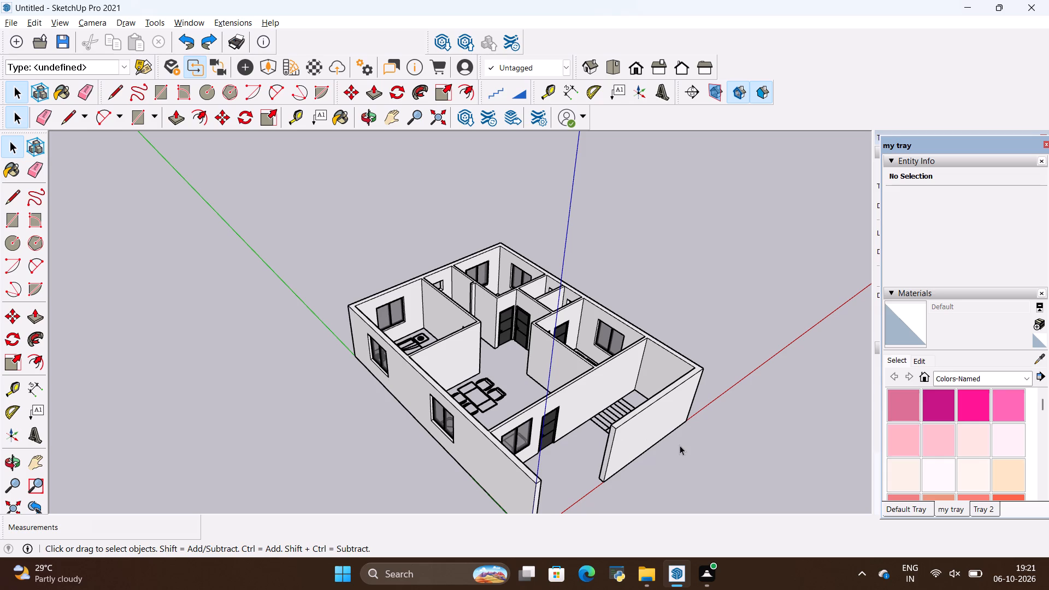
middle_drag(680, 445, 257, 435)
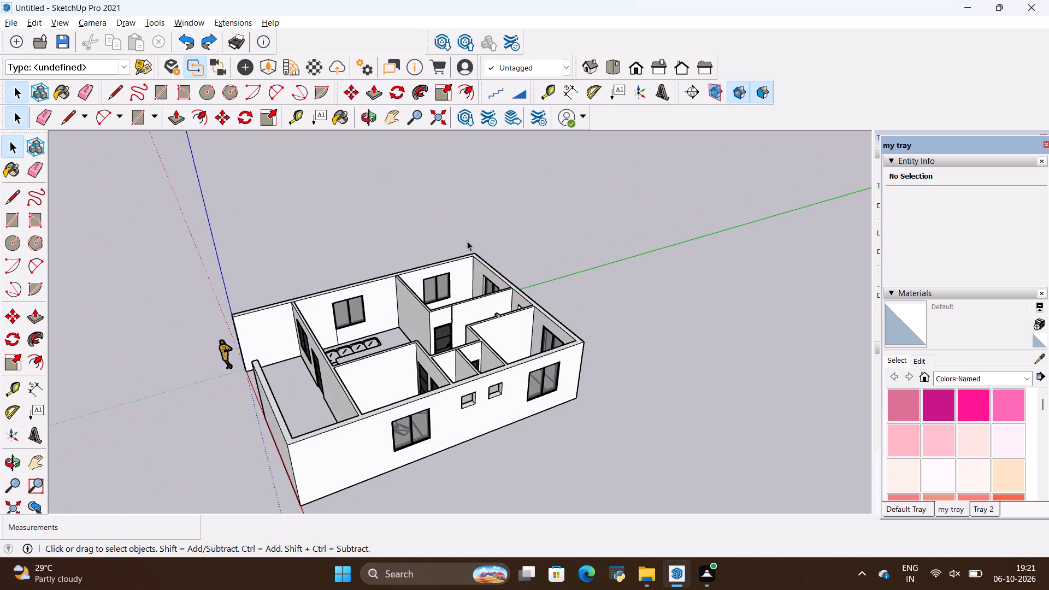
Erase the stray vertical edge on the living room wall between the window and the floor.
scroll(441, 264, up, 2)
scroll(409, 340, up, 3)
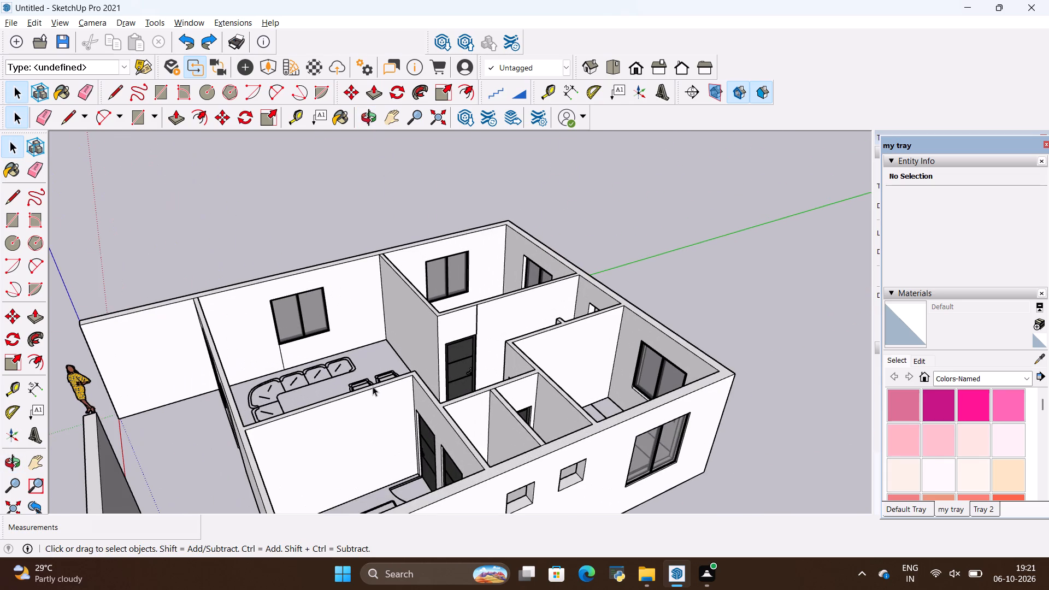
scroll(319, 415, up, 7)
scroll(300, 368, up, 2)
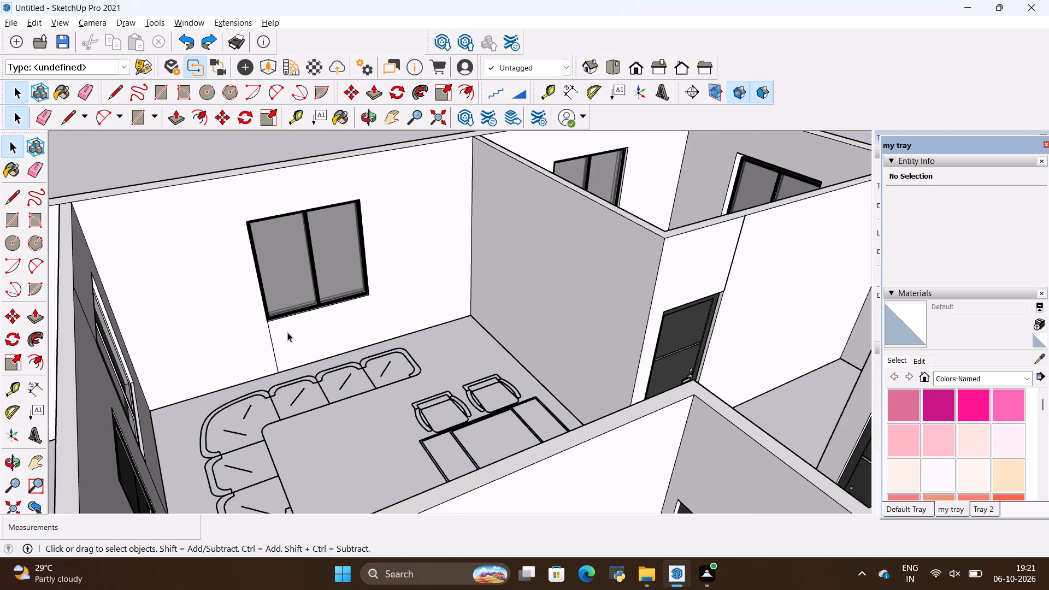
key(e)
drag(284, 335, 266, 351)
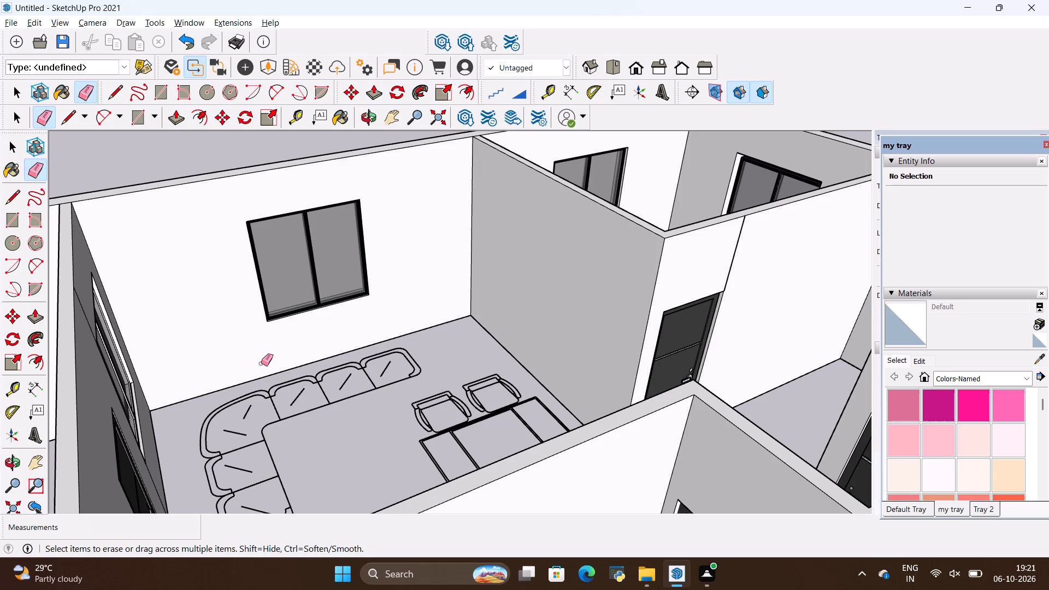
scroll(259, 364, down, 8)
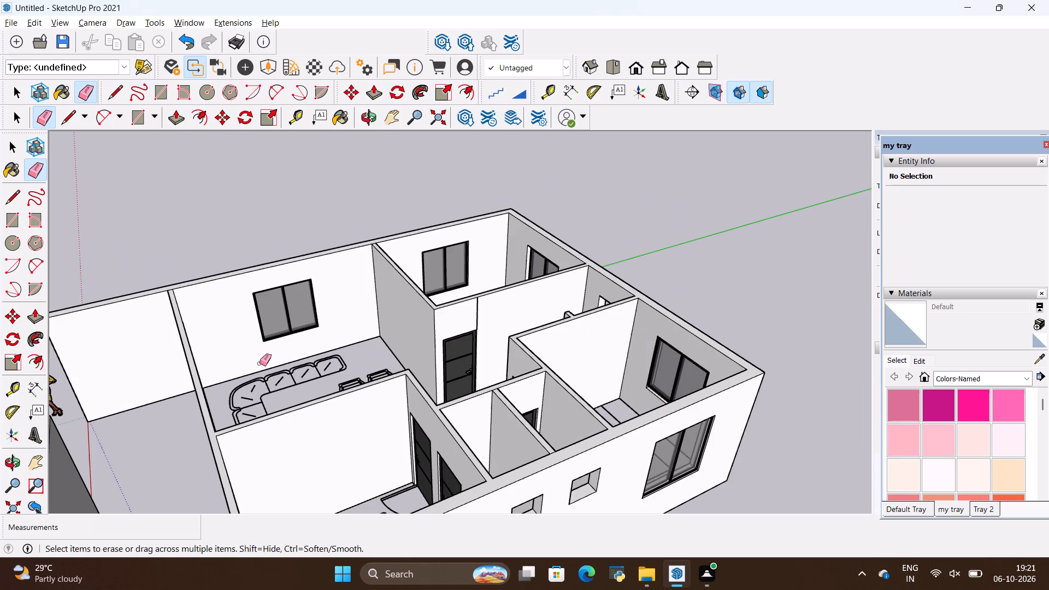
Examine the house from several sides, checking the rooms and the exterior wall with the two small unfilled window openings.
scroll(316, 356, down, 5)
middle_drag(250, 452, 490, 446)
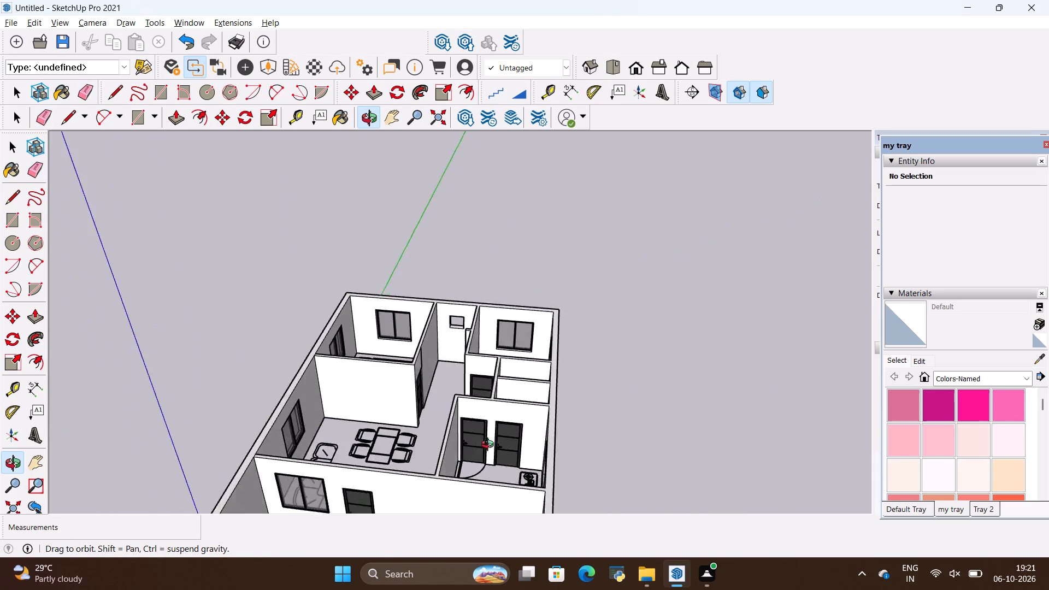
middle_drag(490, 446, 368, 373)
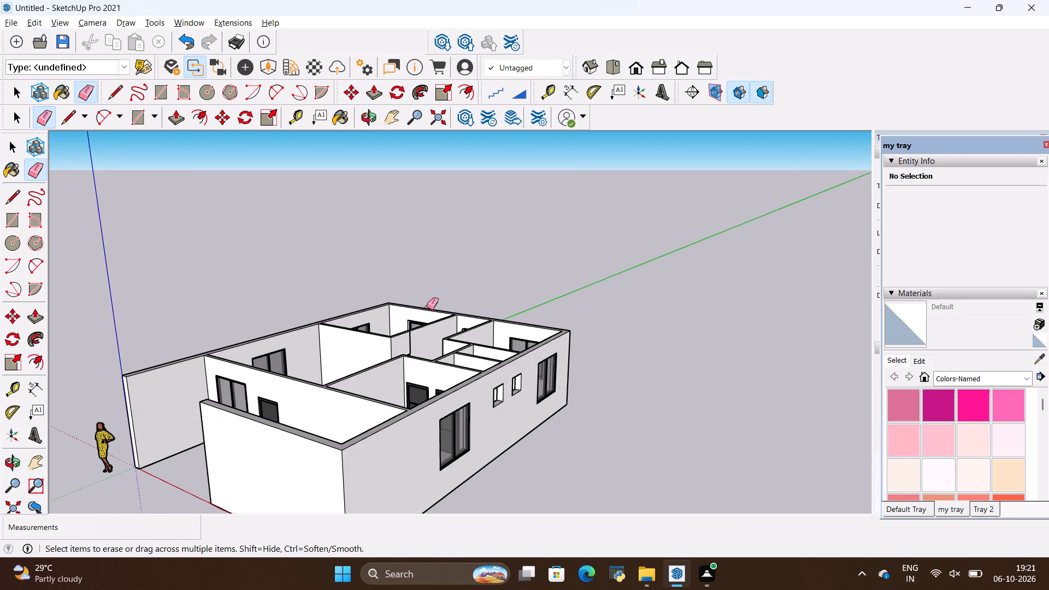
scroll(420, 348, down, 4)
middle_drag(538, 315, 155, 431)
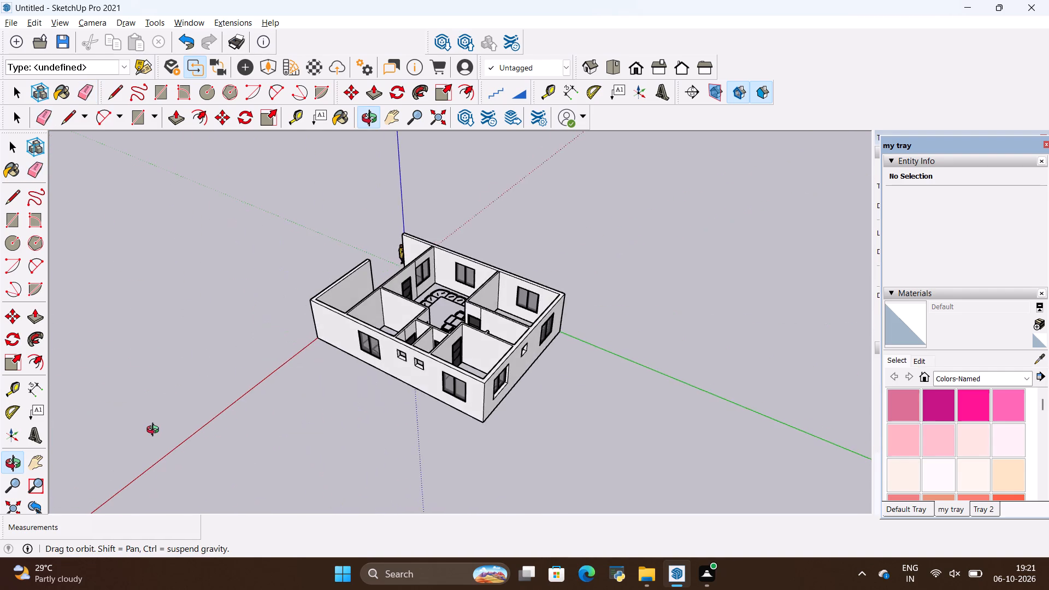
middle_drag(155, 431, 154, 428)
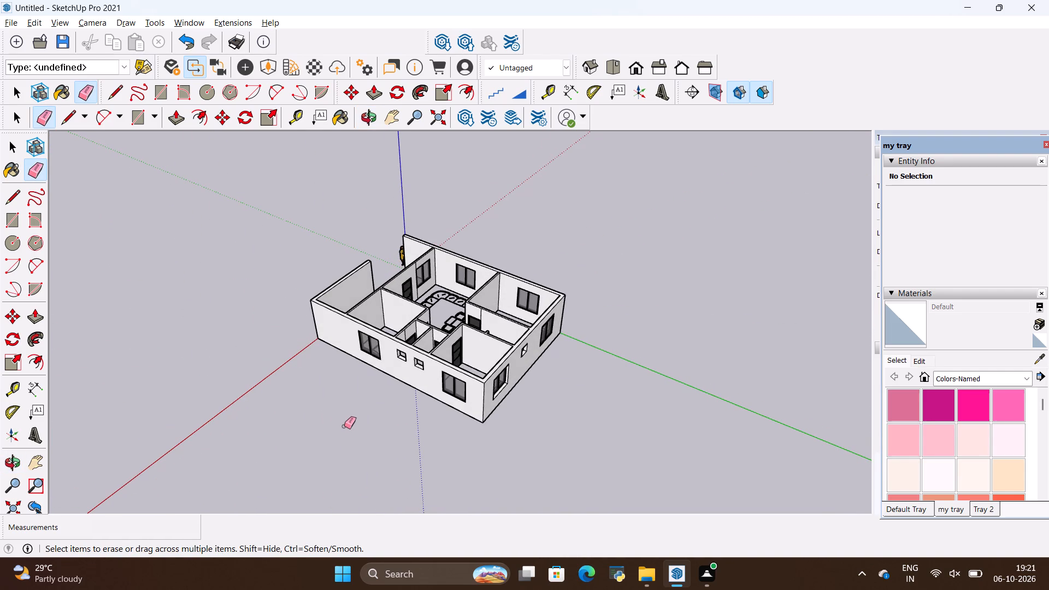
scroll(344, 412, up, 7)
middle_drag(367, 404, 482, 383)
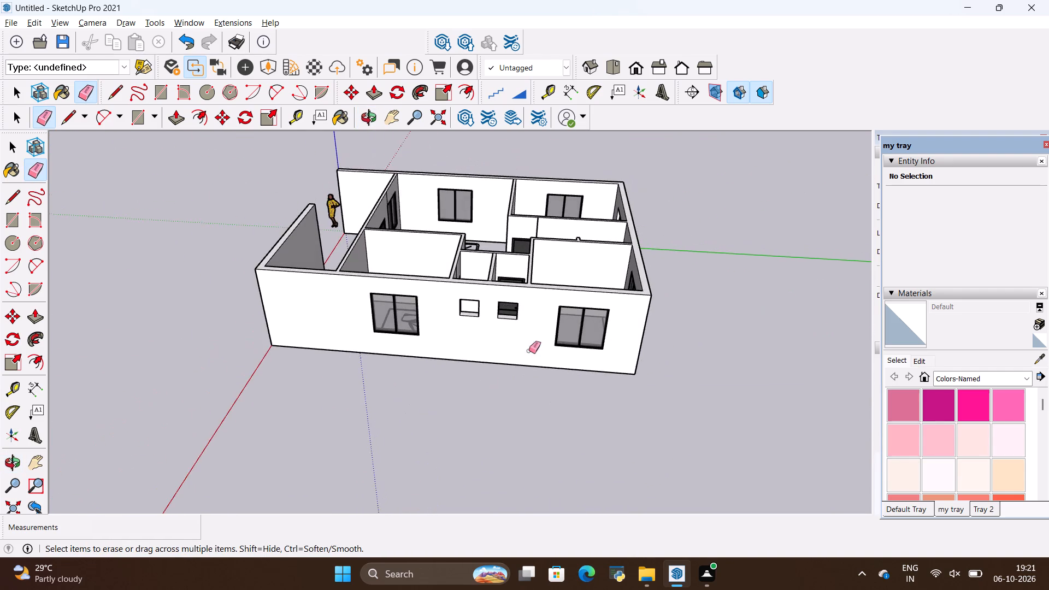
scroll(527, 344, up, 7)
scroll(475, 355, up, 1)
middle_drag(468, 337, 454, 237)
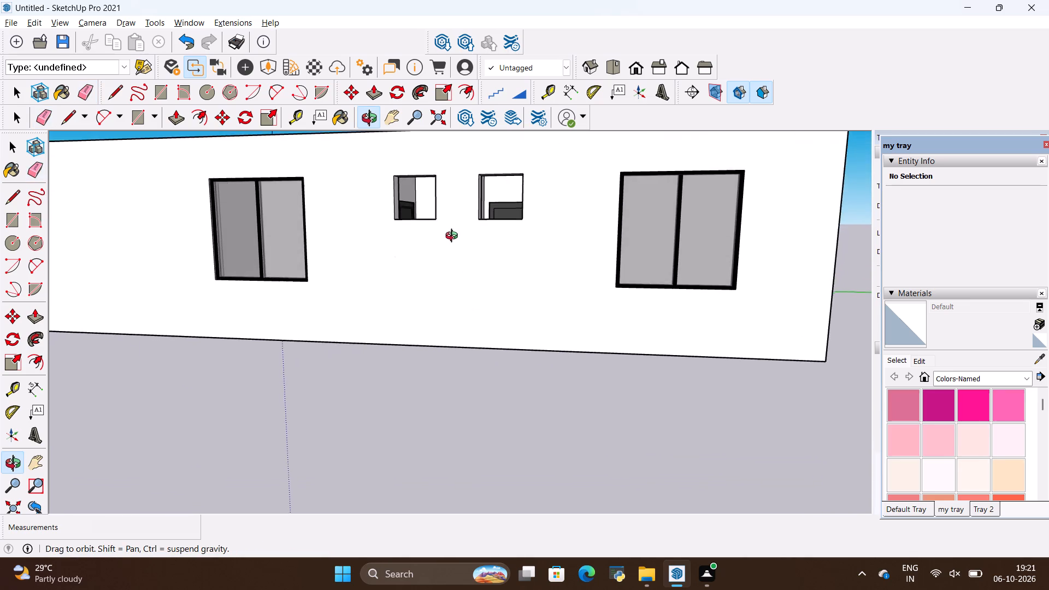
middle_drag(454, 237, 521, 363)
scroll(427, 339, down, 2)
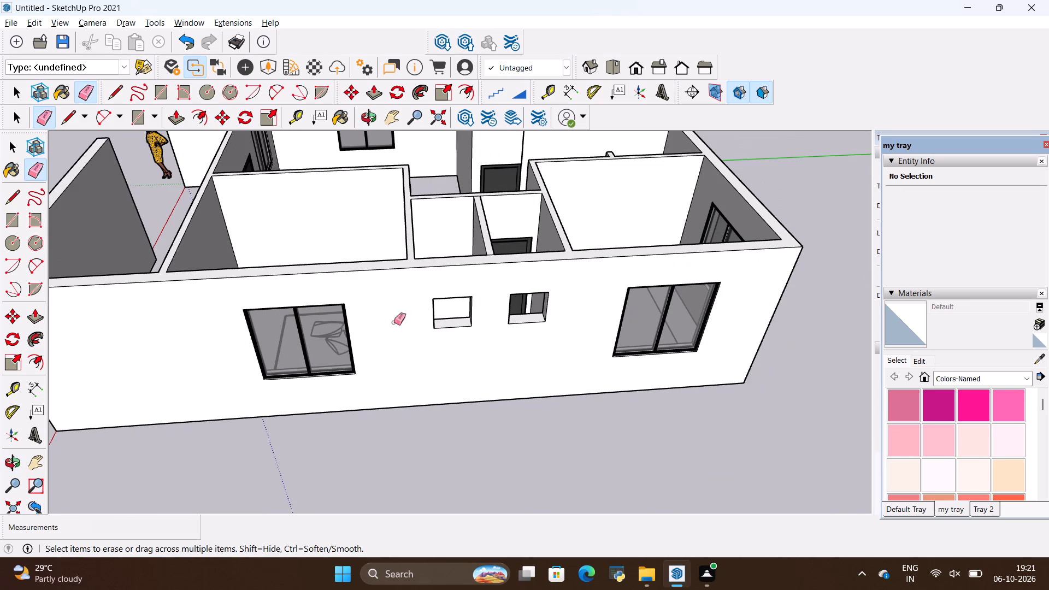
Start an import and browse the ALL 3D WAREHOUSE ITEMS folder for a component to bring into the house model.
click(13, 23)
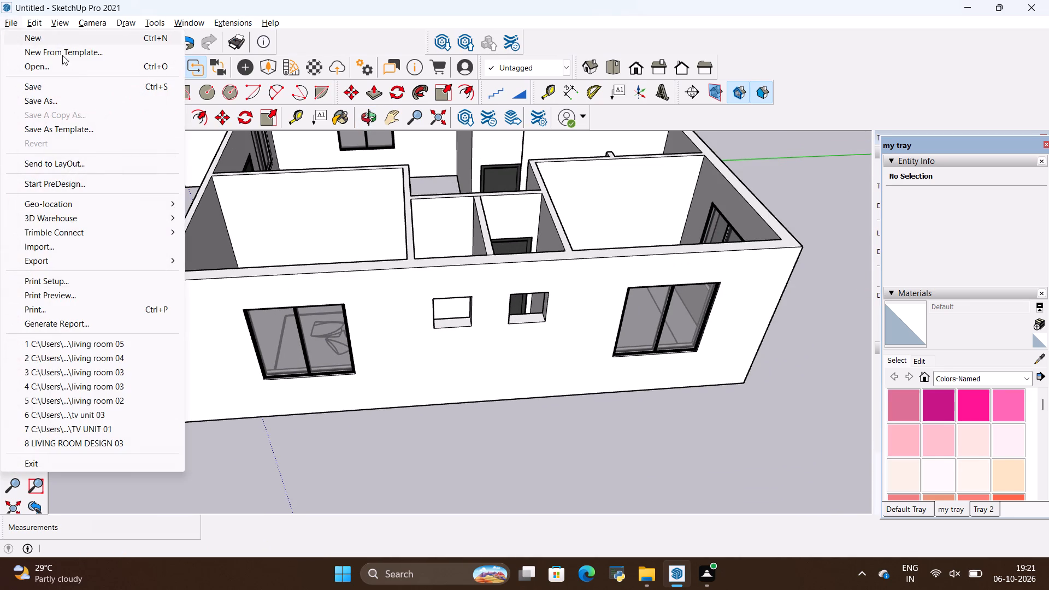
click(49, 249)
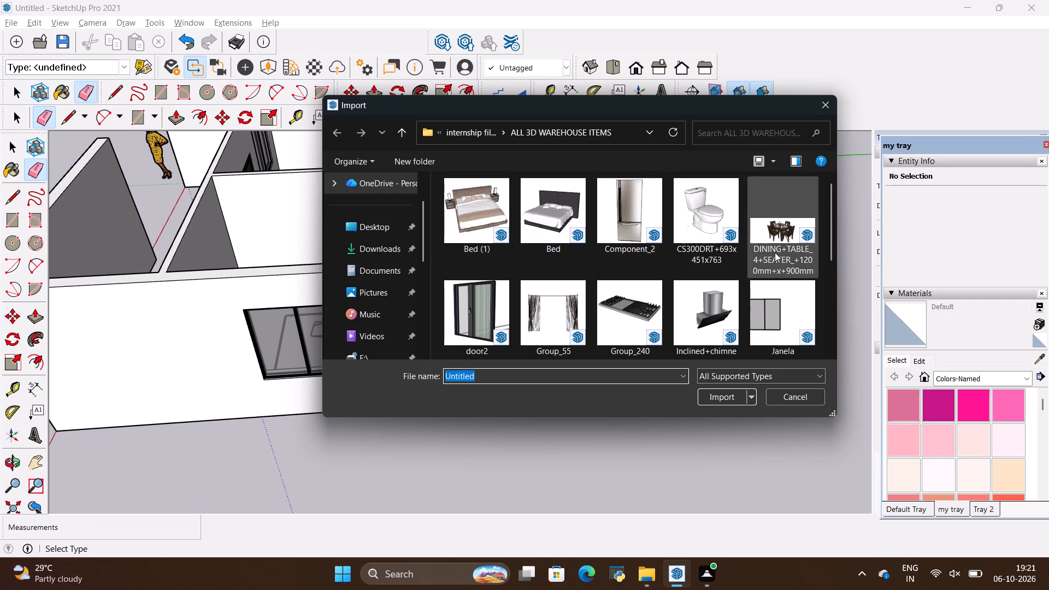
scroll(727, 296, down, 2)
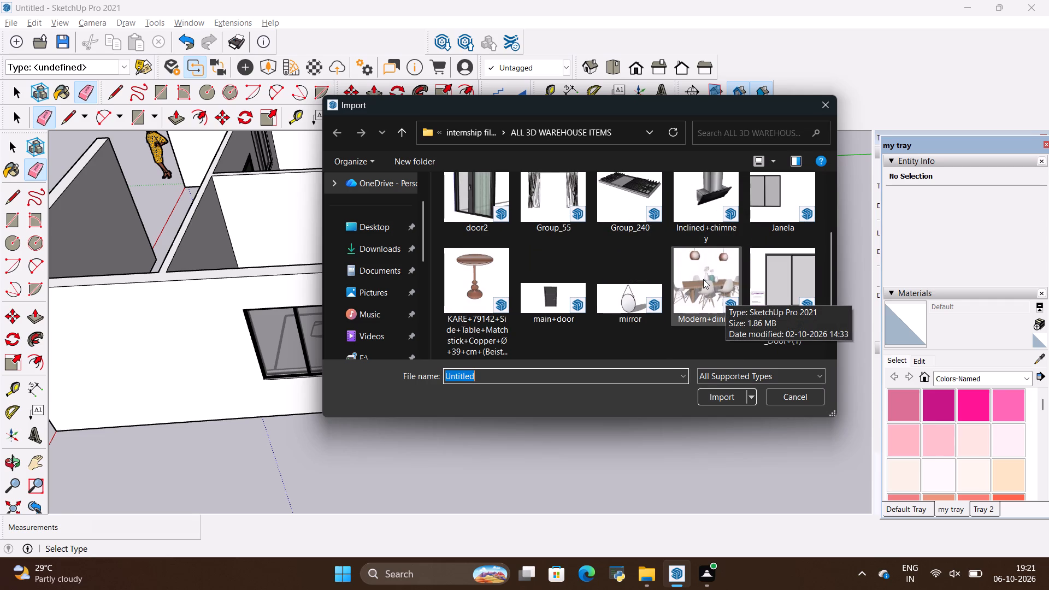
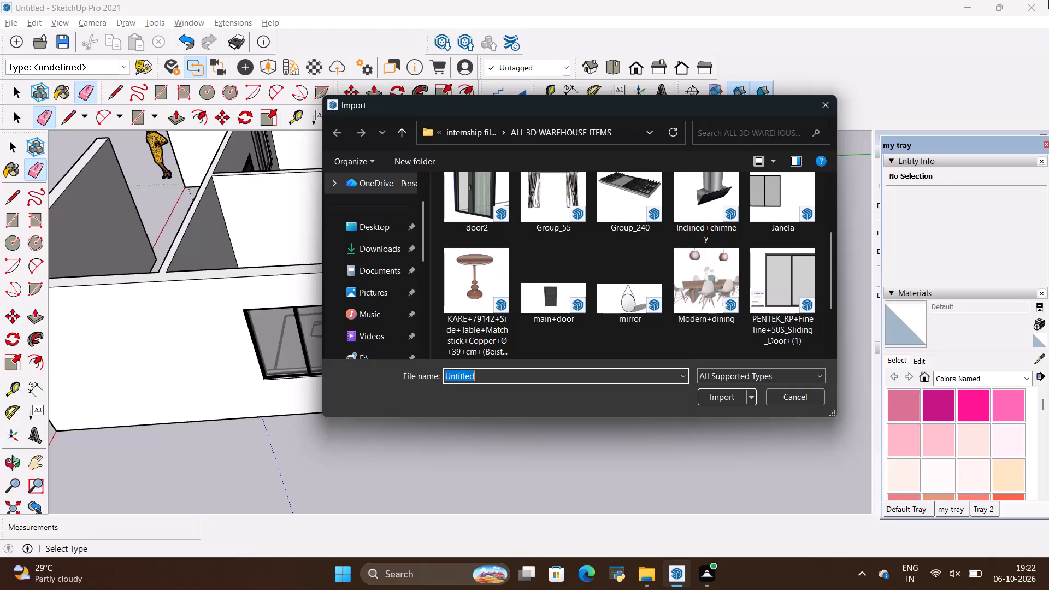
Import the ventilator component from the ALL 3D WAREHOUSE ITEMS folder and place it on the ground outside the wall with two small openings.
scroll(726, 274, up, 3)
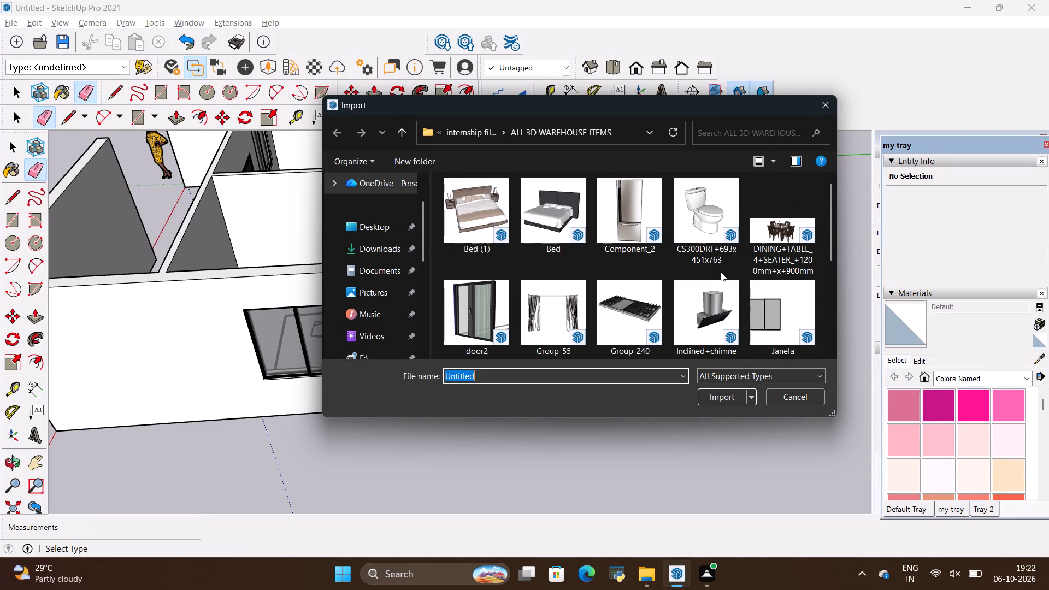
scroll(721, 272, down, 5)
scroll(699, 272, up, 8)
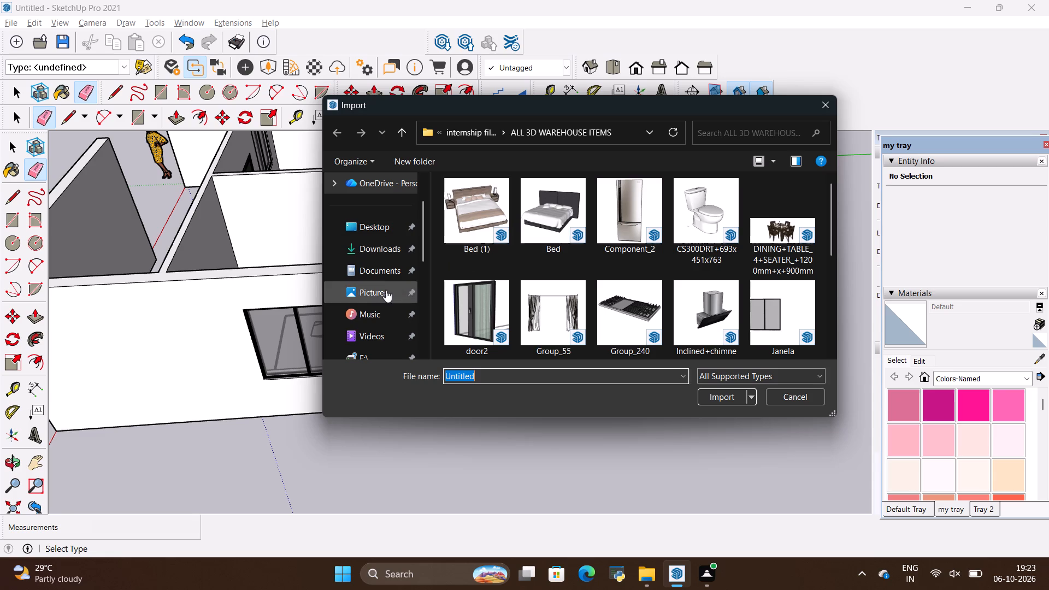
scroll(538, 249, up, 4)
scroll(551, 244, down, 4)
scroll(616, 246, down, 3)
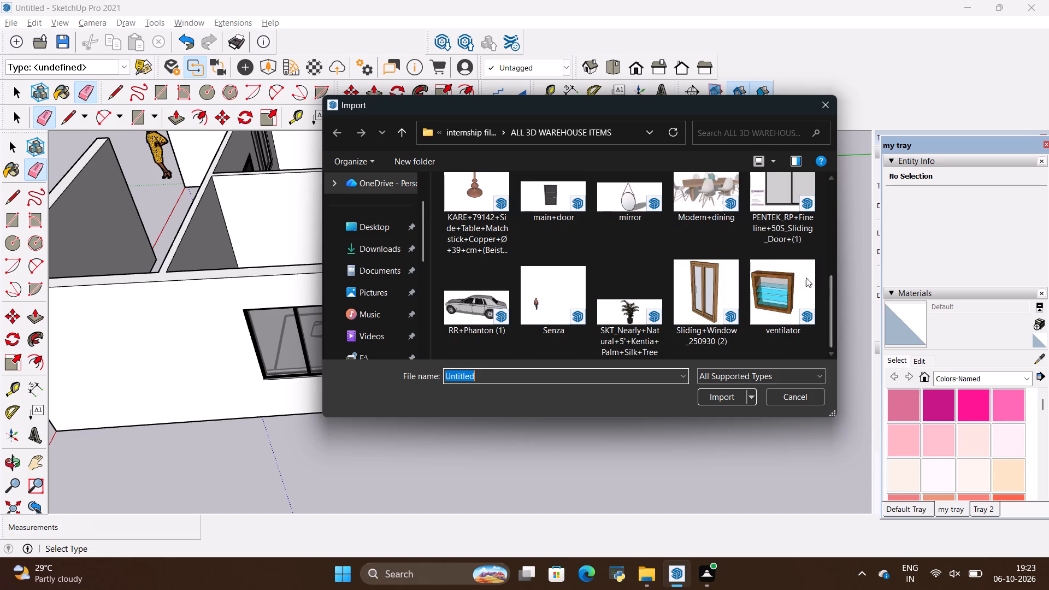
click(773, 306)
click(721, 405)
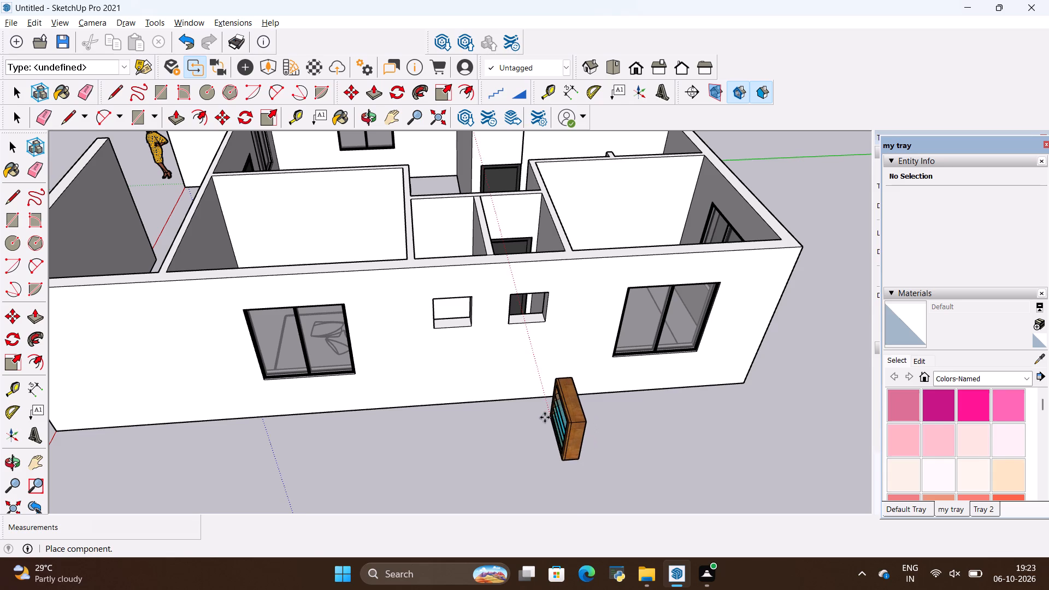
click(545, 417)
Scale the ventilator's thickness to about 0.50 along the green axis.
key(s)
scroll(554, 429, up, 4)
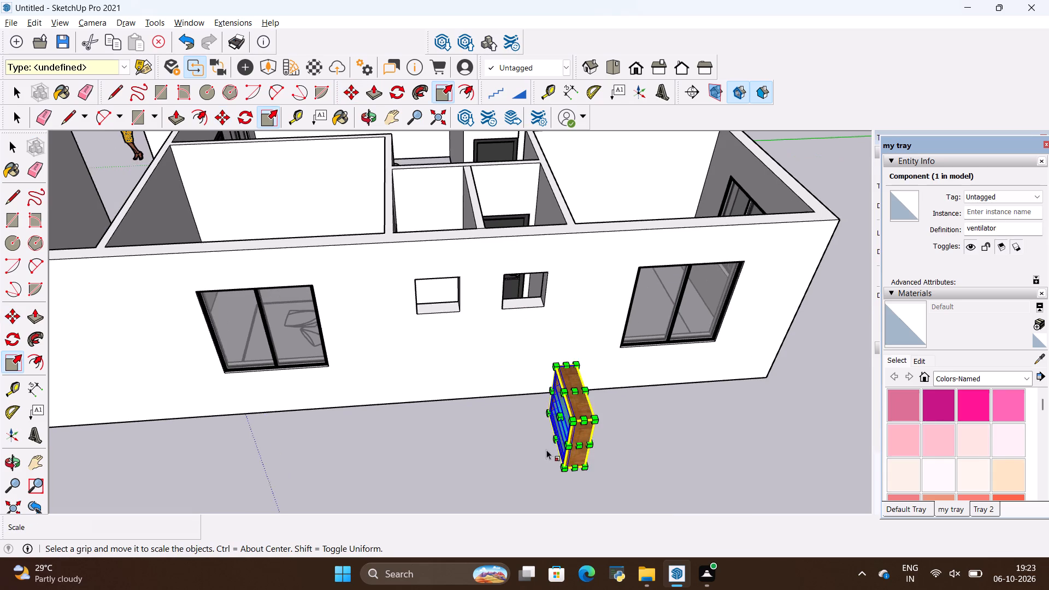
scroll(546, 450, up, 1)
click(569, 390)
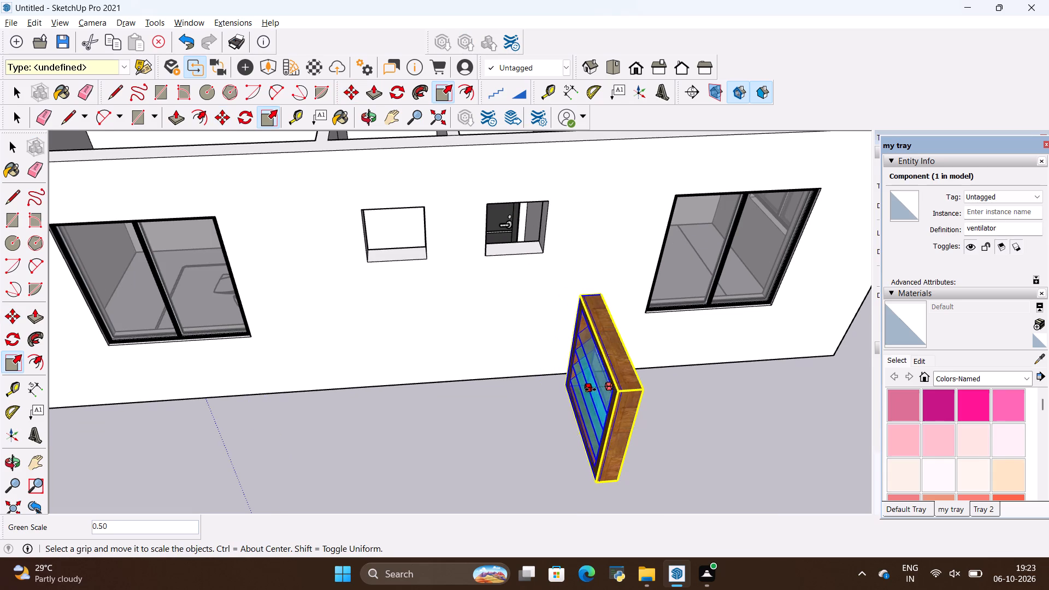
click(592, 390)
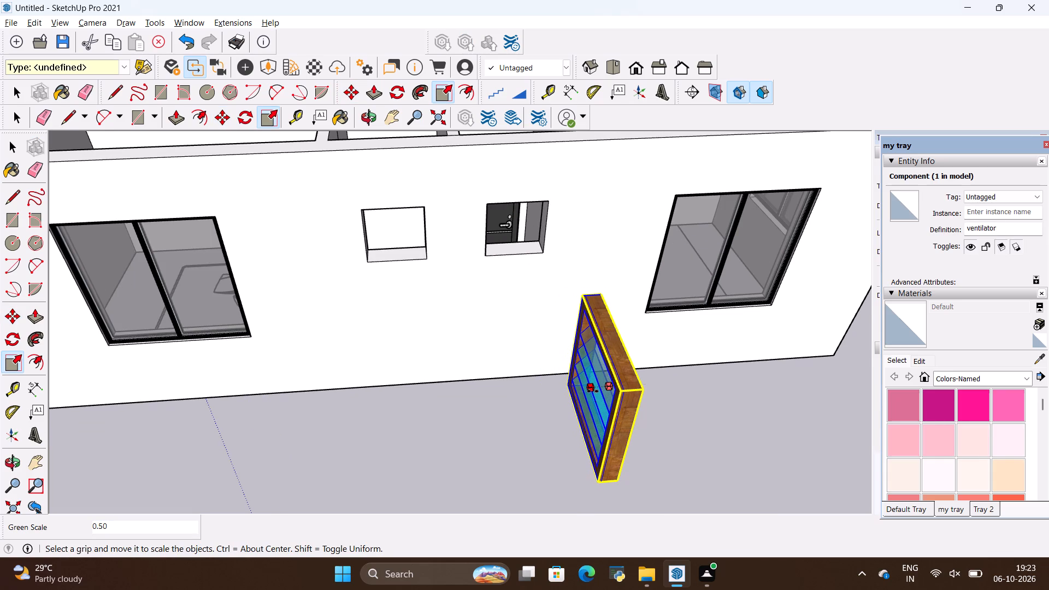
key(space)
click(538, 419)
Rotate the ventilator 90 degrees horizontally so it is parallel to the wall with the two small openings.
click(608, 400)
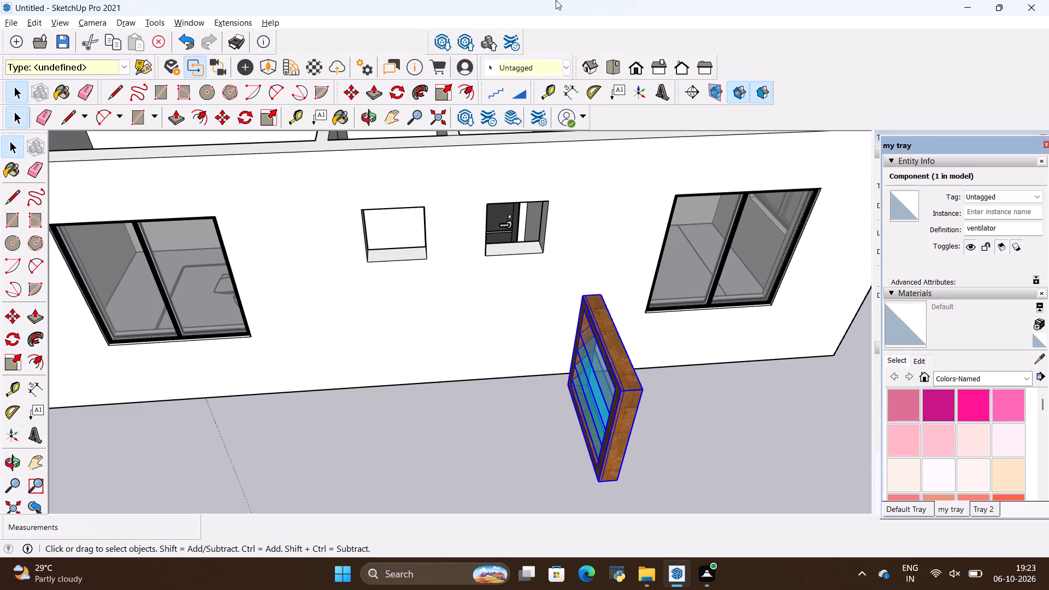
click(401, 90)
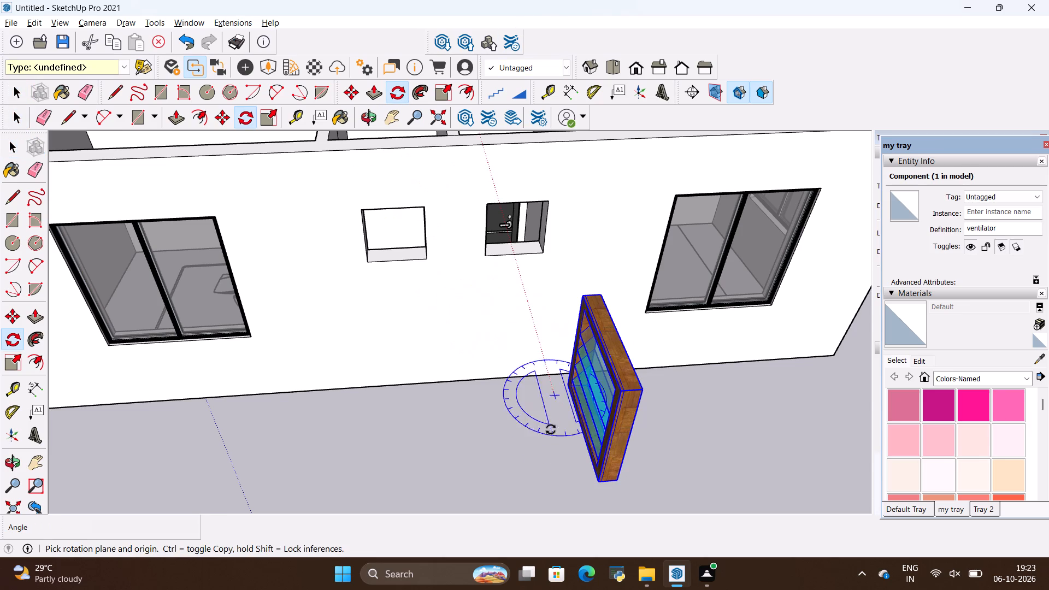
scroll(590, 393, down, 4)
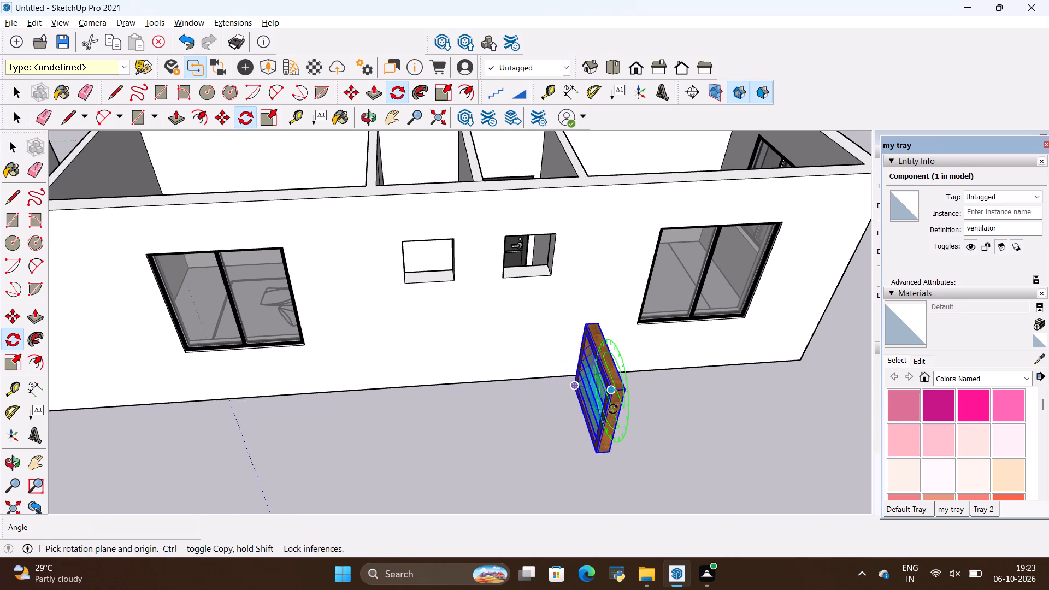
scroll(605, 438, up, 2)
click(602, 471)
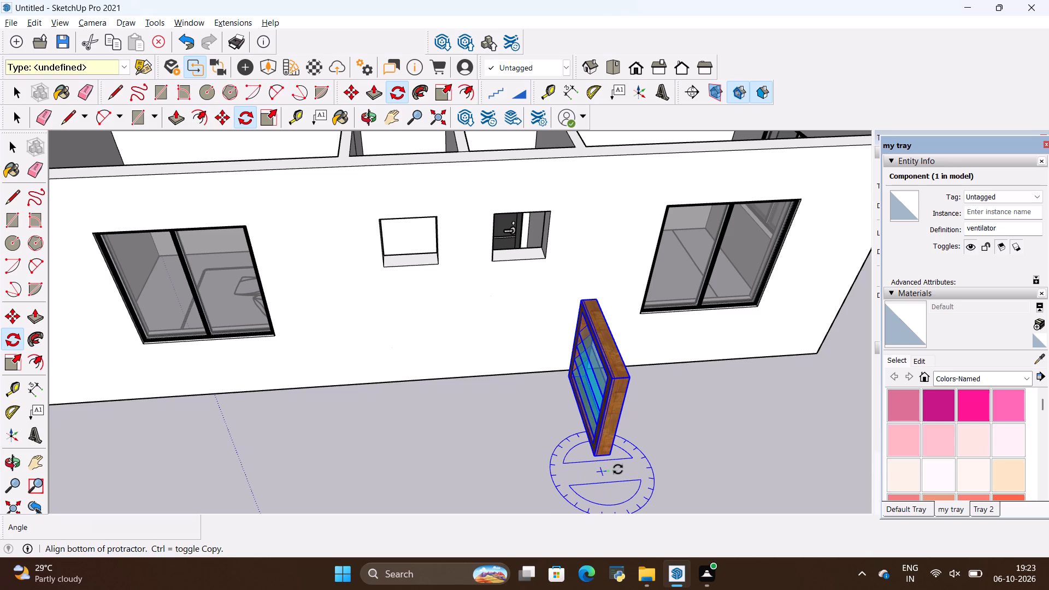
click(619, 469)
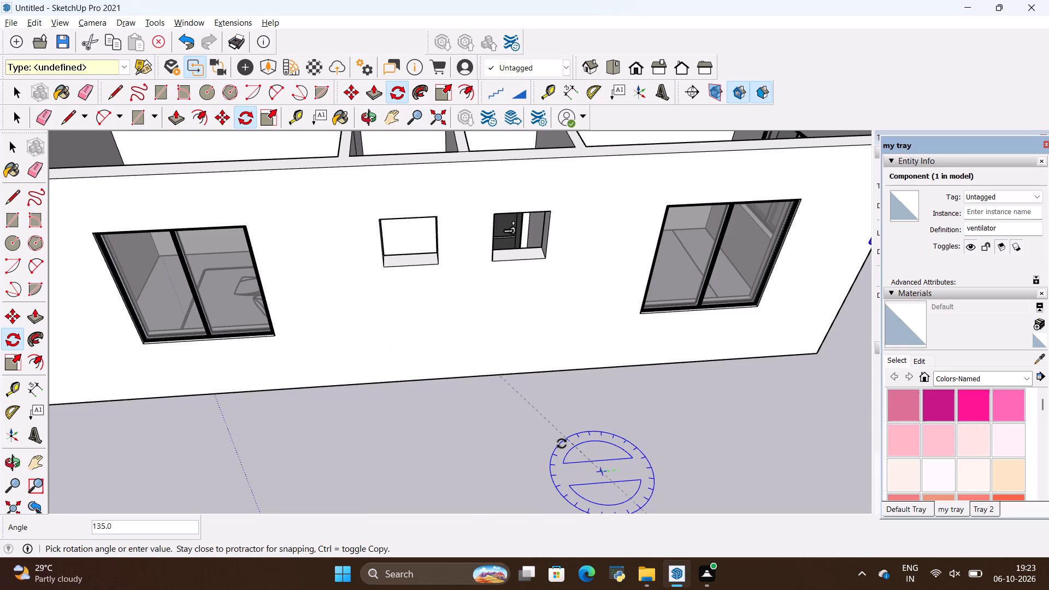
click(588, 430)
key(space)
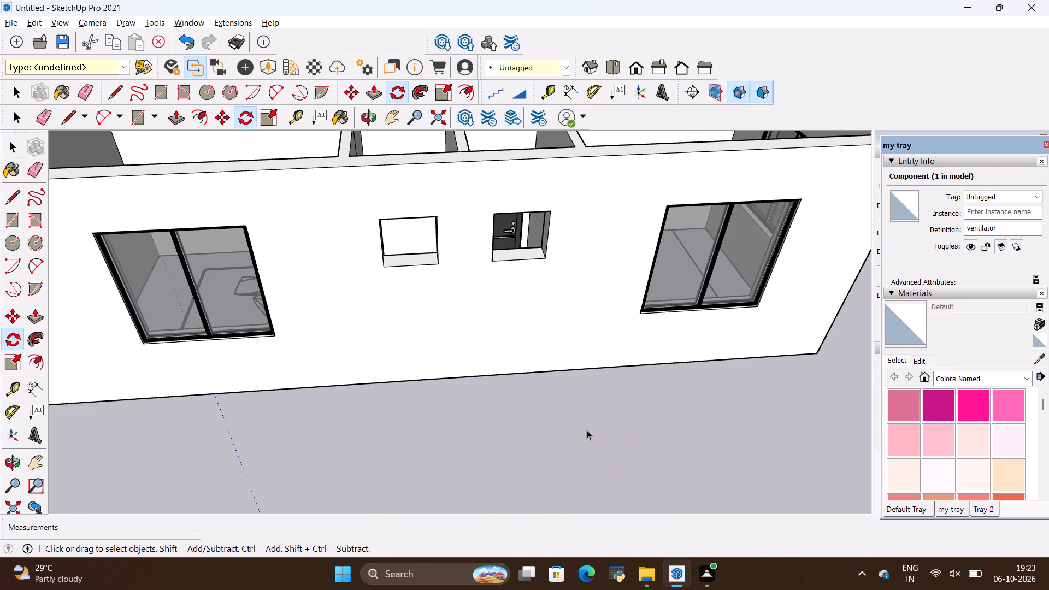
click(583, 426)
Move the ventilator about 12' 11" into the small wall opening nearer the house corner, aligning it by its lower corner.
scroll(525, 416, down, 9)
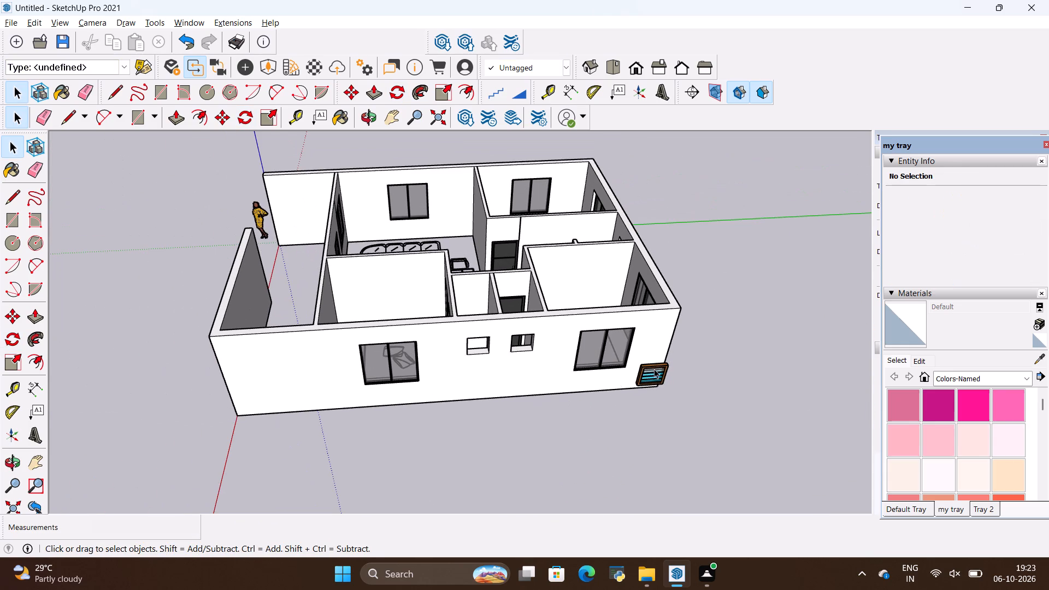
click(655, 368)
scroll(655, 368, up, 13)
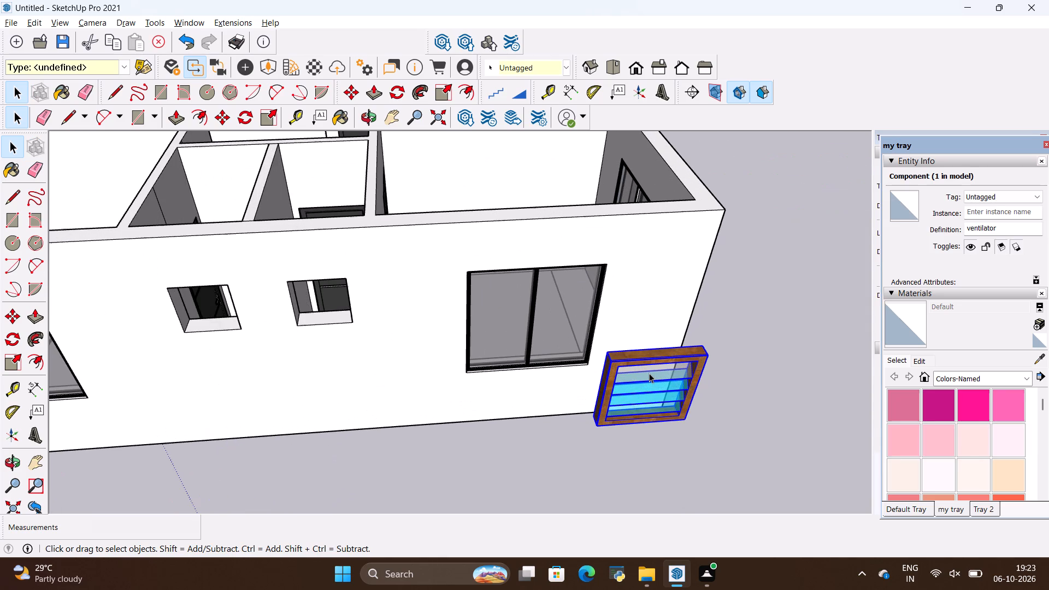
key(m)
click(687, 422)
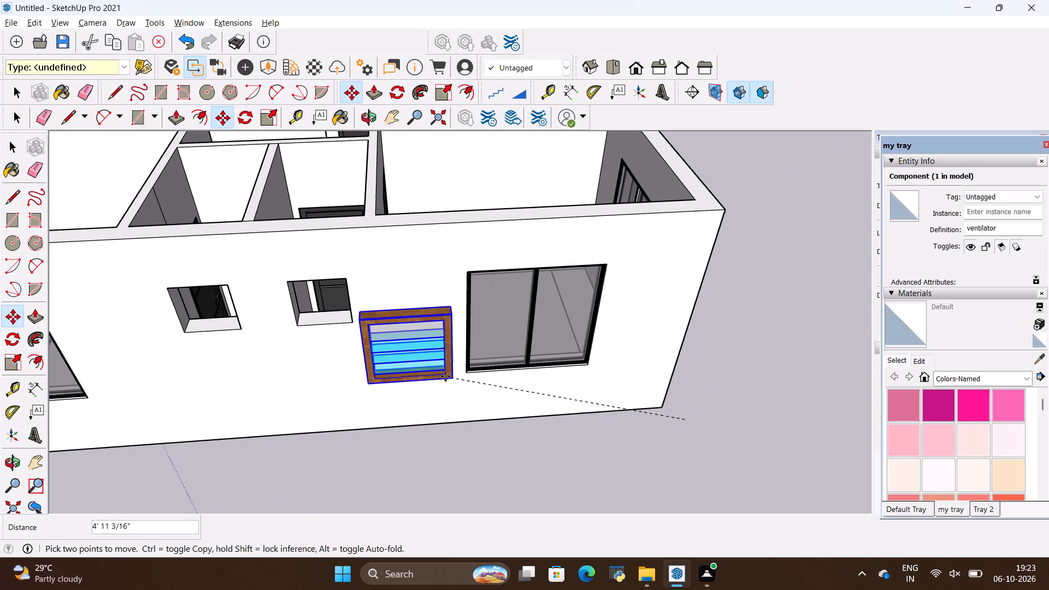
scroll(338, 345, up, 20)
scroll(338, 345, up, 1)
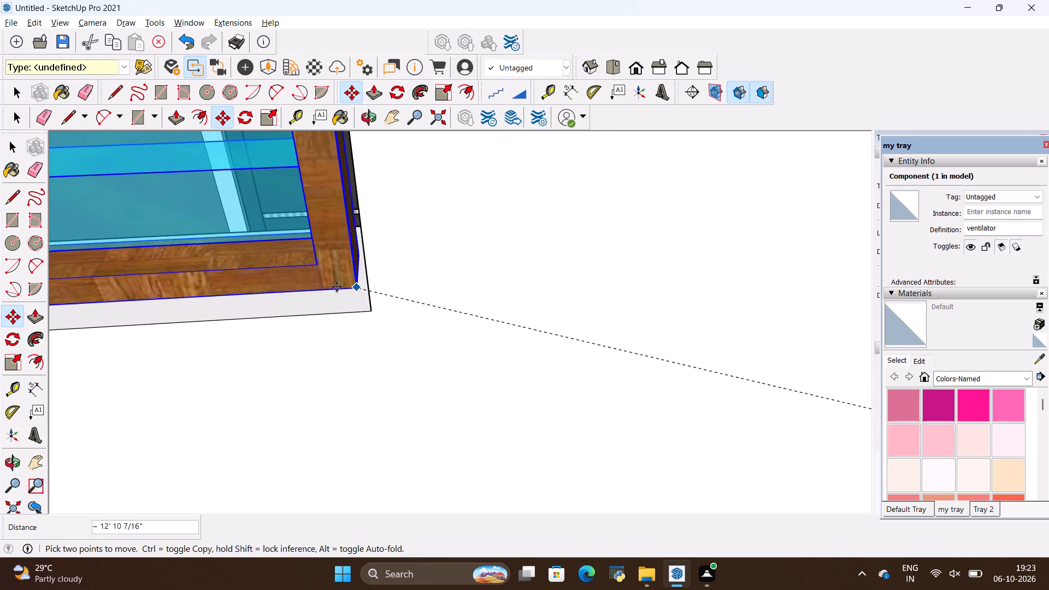
middle_drag(335, 288, 501, 314)
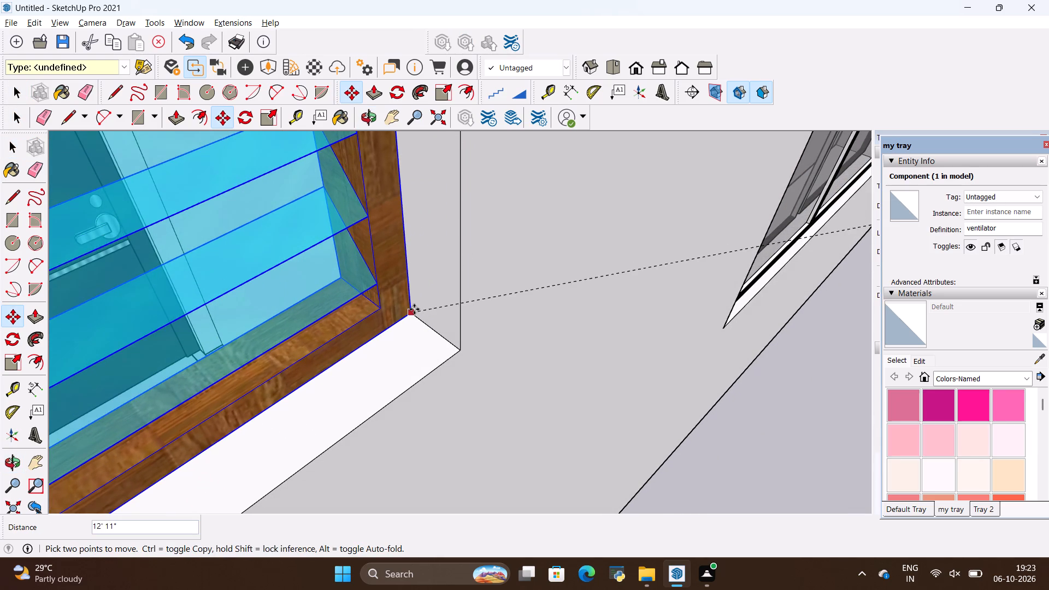
click(415, 309)
Copy the fitted ventilator about 4' along the wall into the neighbouring small opening.
scroll(482, 330, down, 11)
scroll(484, 336, up, 1)
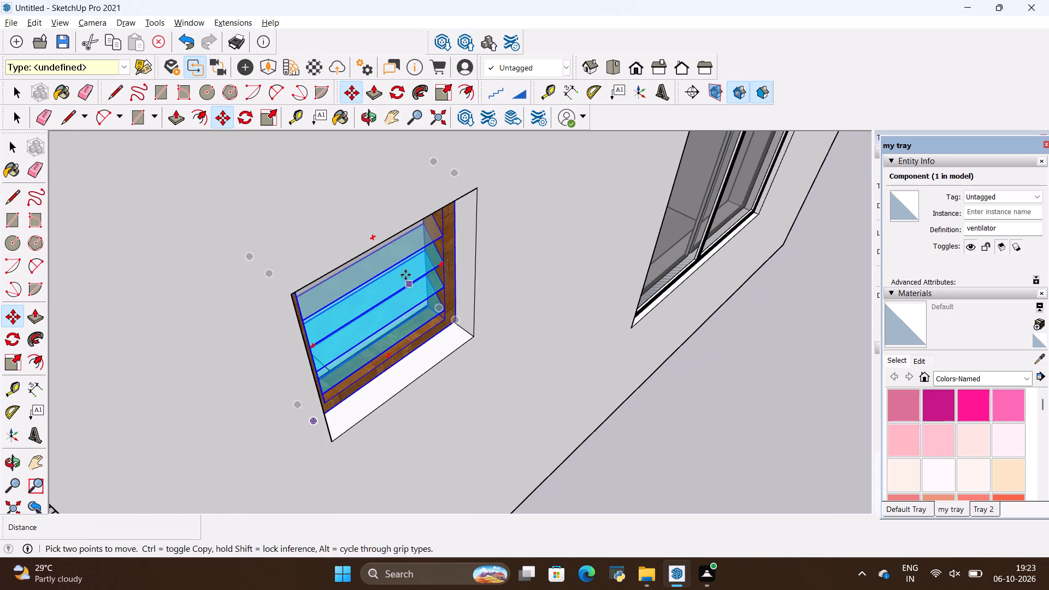
middle_drag(403, 267, 381, 217)
middle_drag(423, 344, 350, 282)
scroll(352, 303, down, 5)
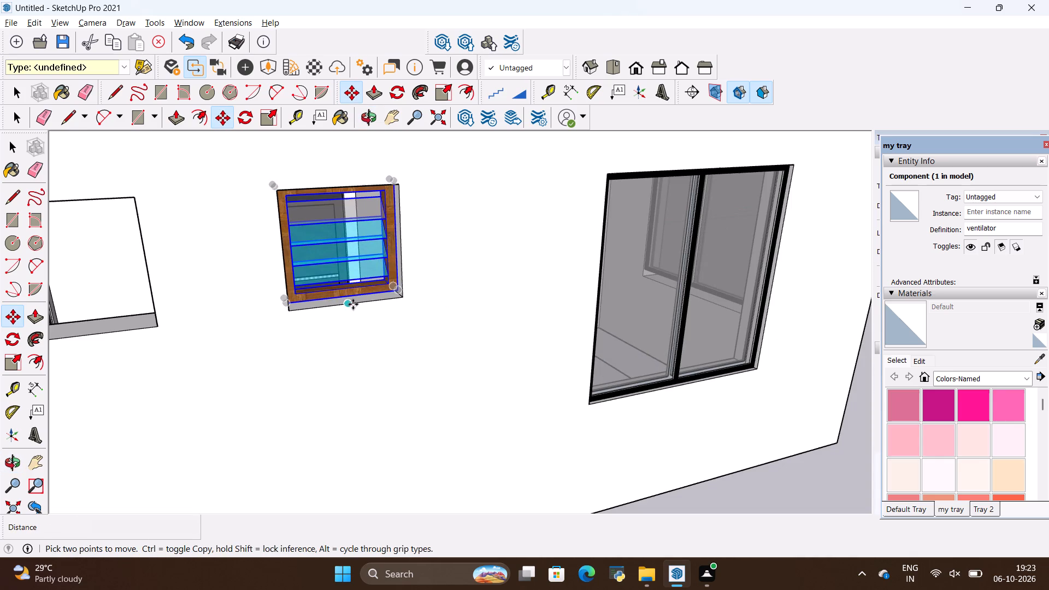
middle_drag(377, 302, 351, 300)
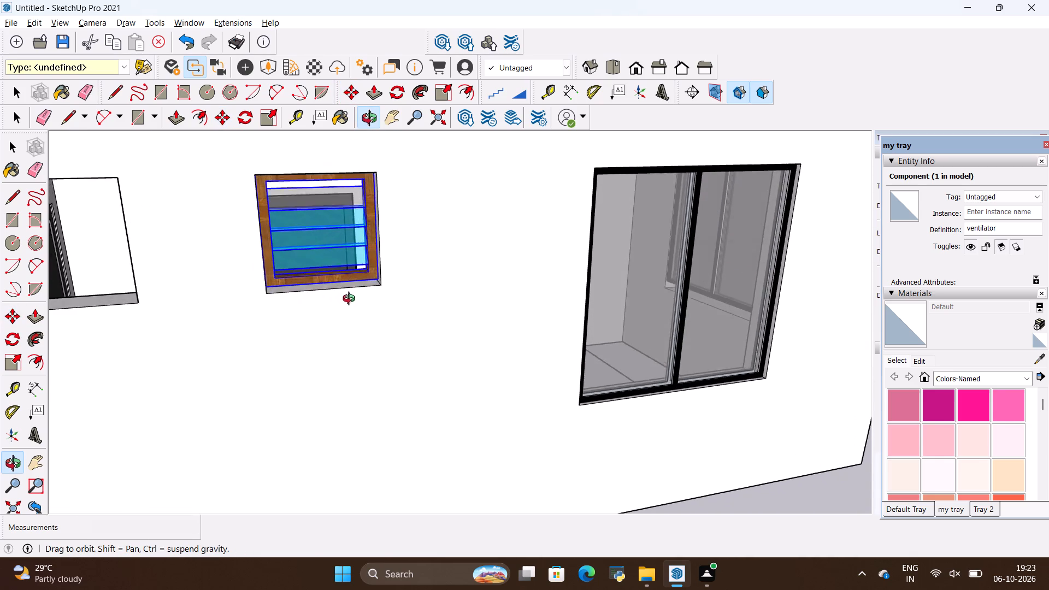
middle_drag(351, 300, 350, 302)
scroll(367, 286, up, 3)
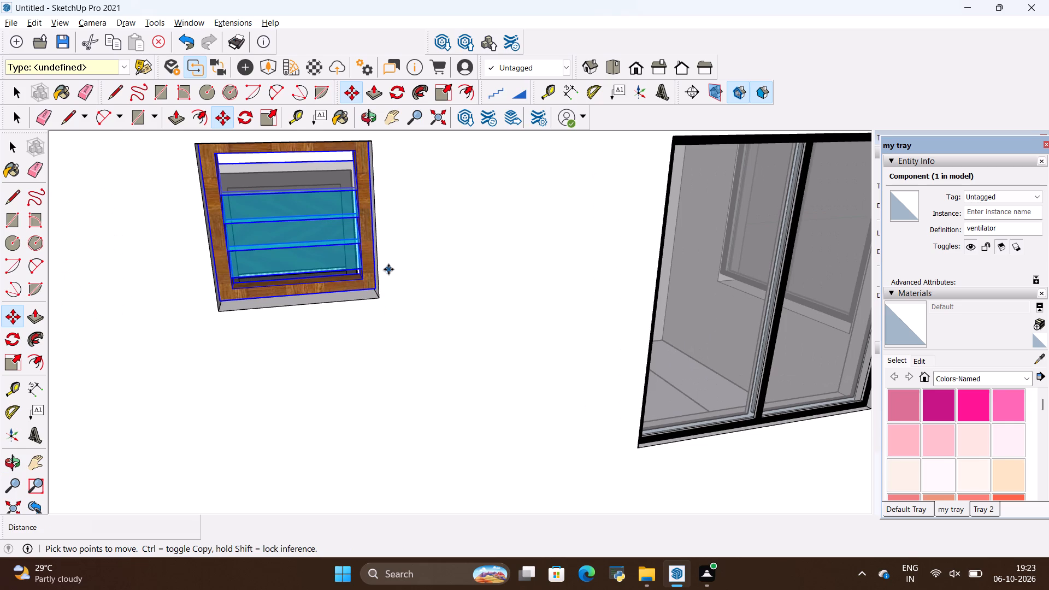
key(m)
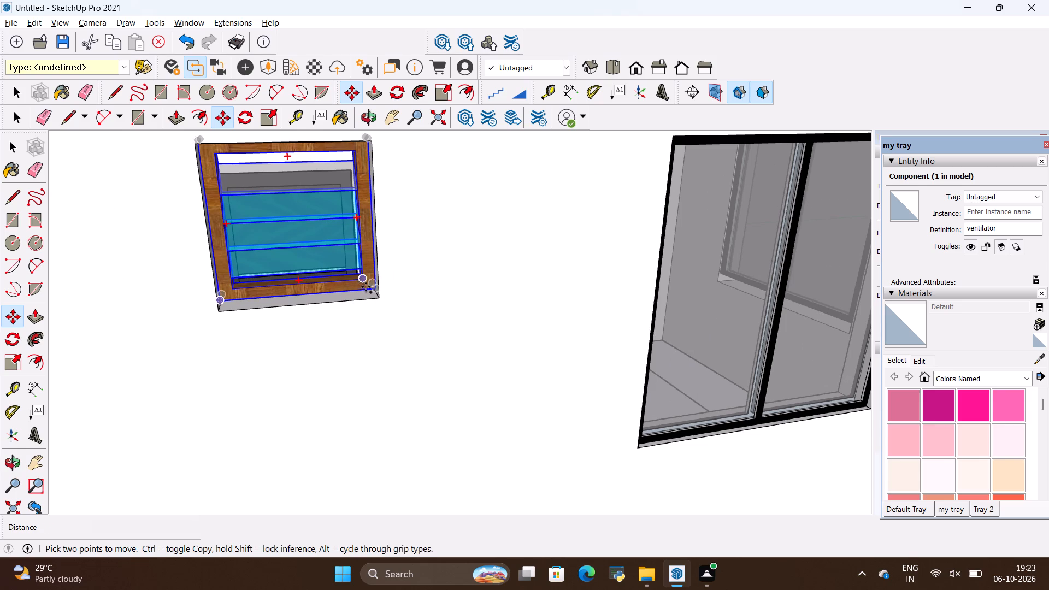
middle_drag(370, 296, 389, 314)
click(388, 309)
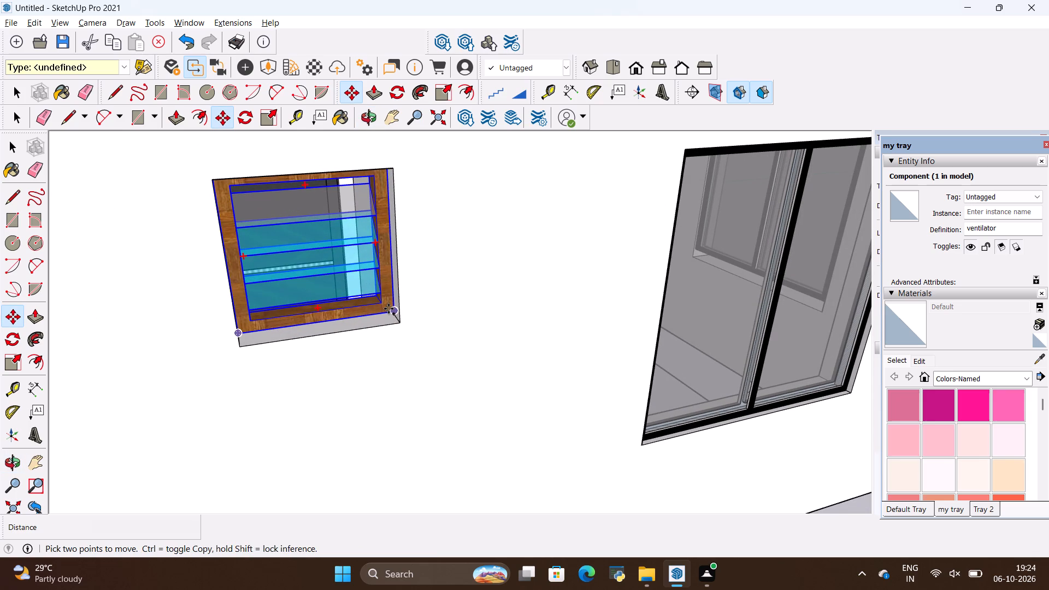
scroll(704, 302, down, 6)
scroll(419, 343, up, 7)
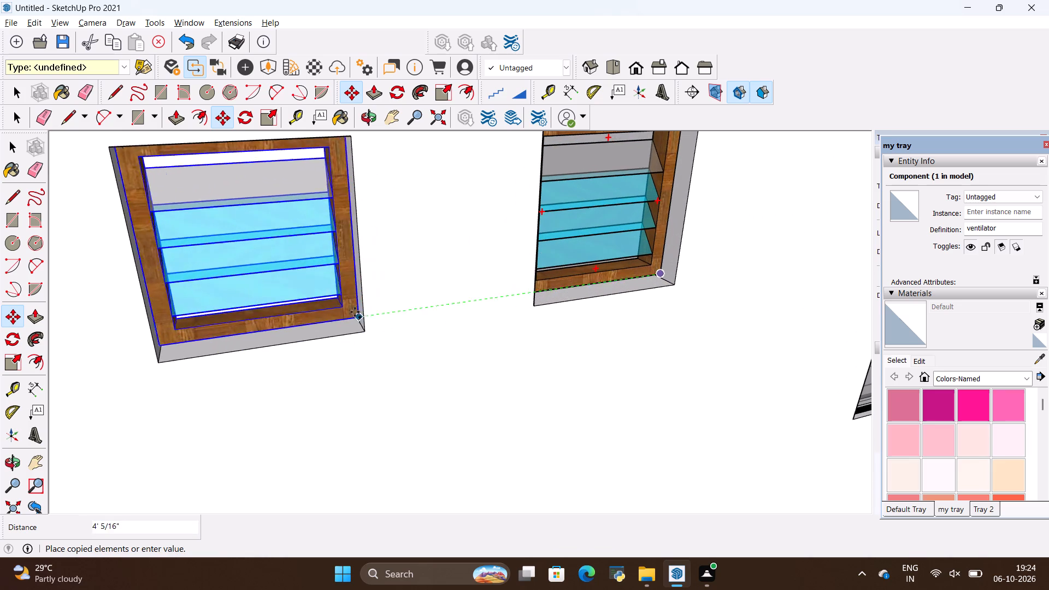
click(355, 315)
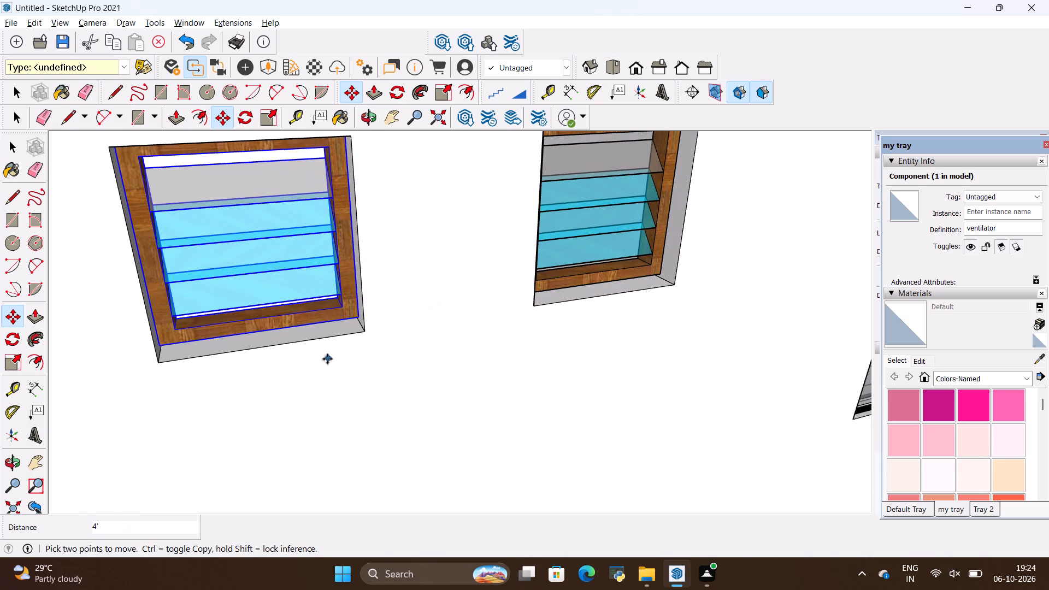
Copy the second ventilator about 29' 4" to the ground outside the adjacent wall that has one small unfilled opening.
ctrl+click(353, 317)
scroll(390, 399, down, 19)
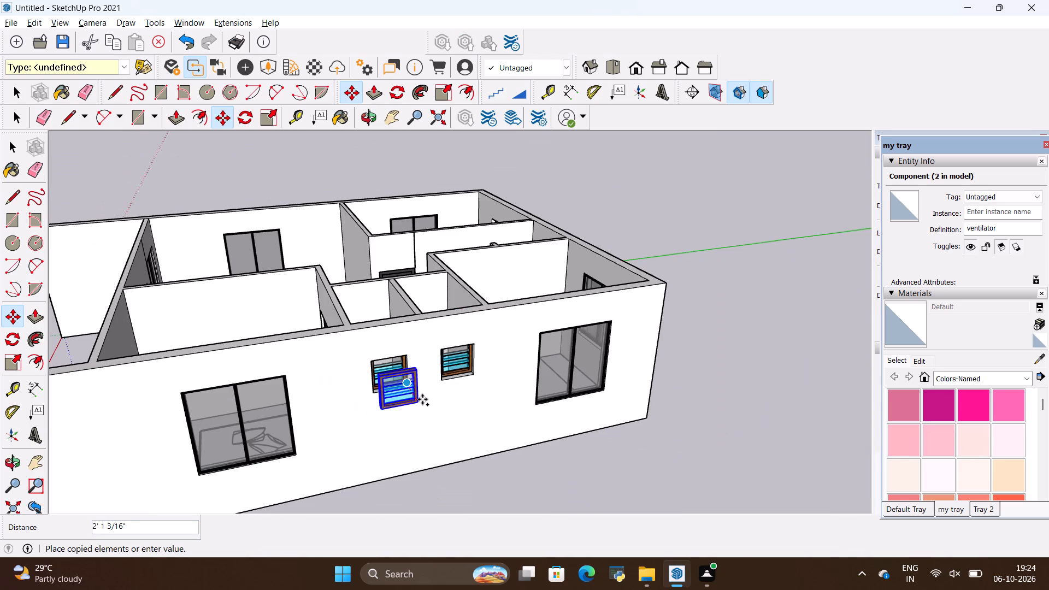
middle_drag(484, 310, 661, 445)
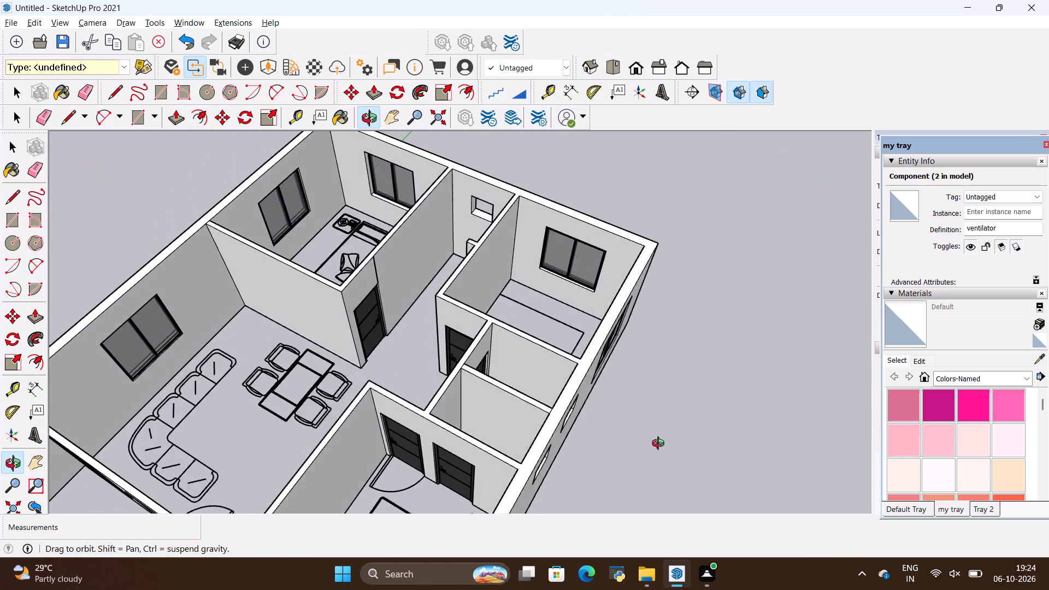
middle_drag(661, 445, 301, 369)
middle_drag(652, 316, 461, 308)
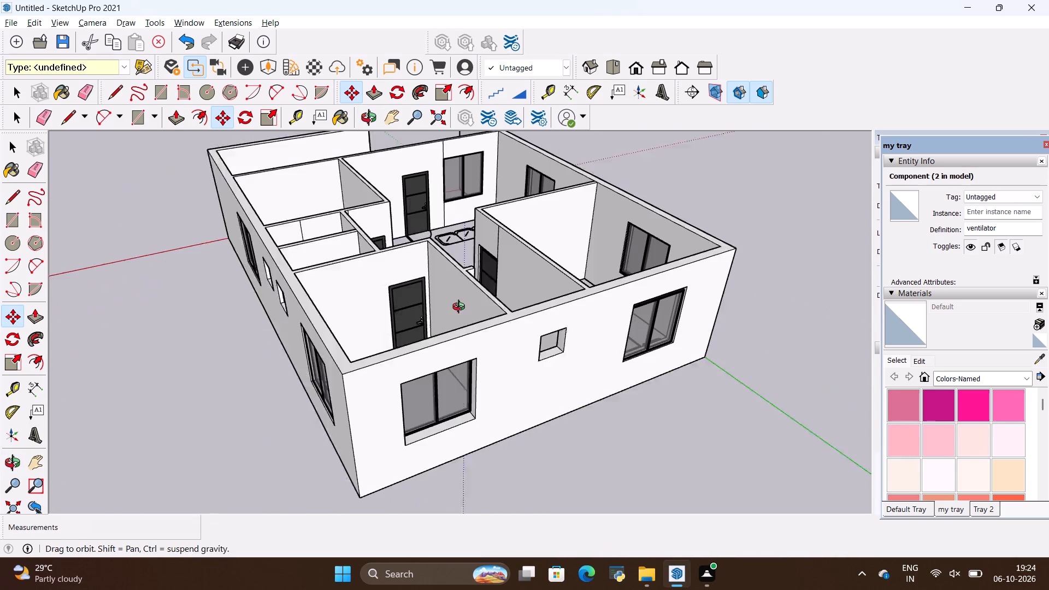
middle_drag(461, 308, 461, 308)
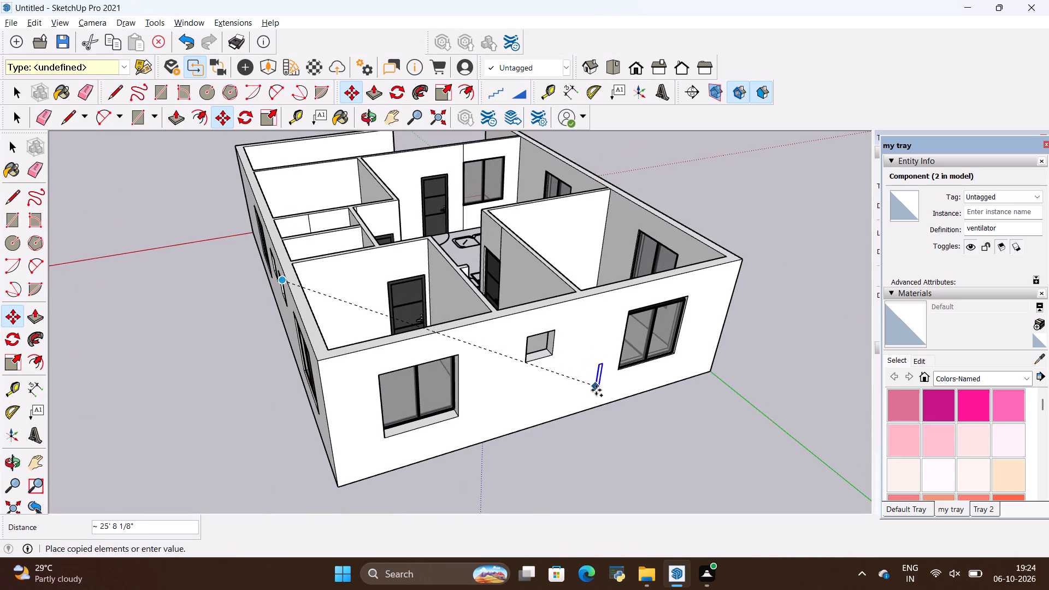
click(621, 451)
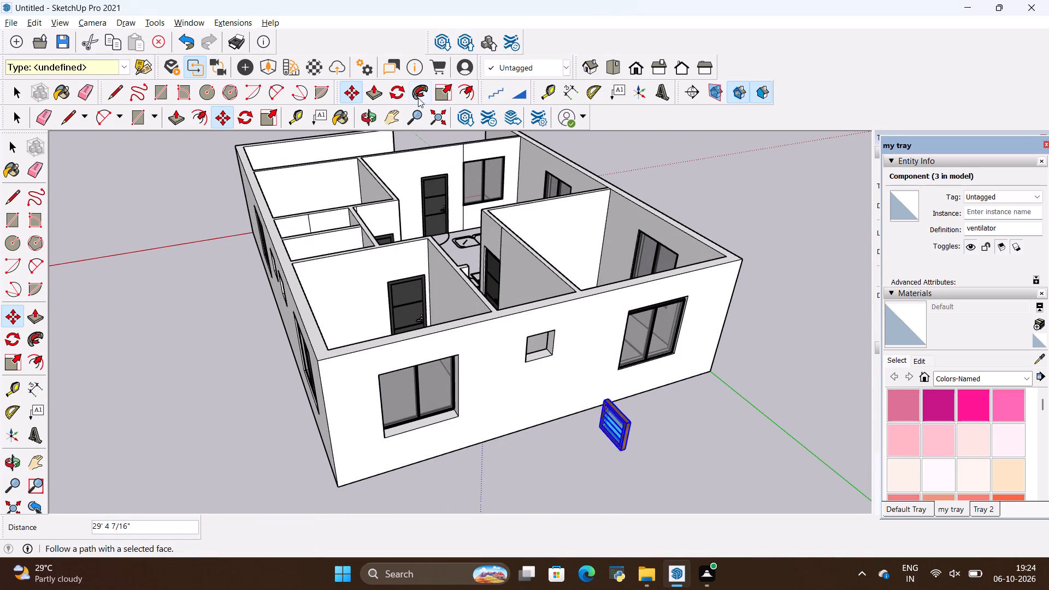
Rotate the new ventilator copy 90 degrees horizontally so it is parallel to the wall with the single small opening.
click(403, 96)
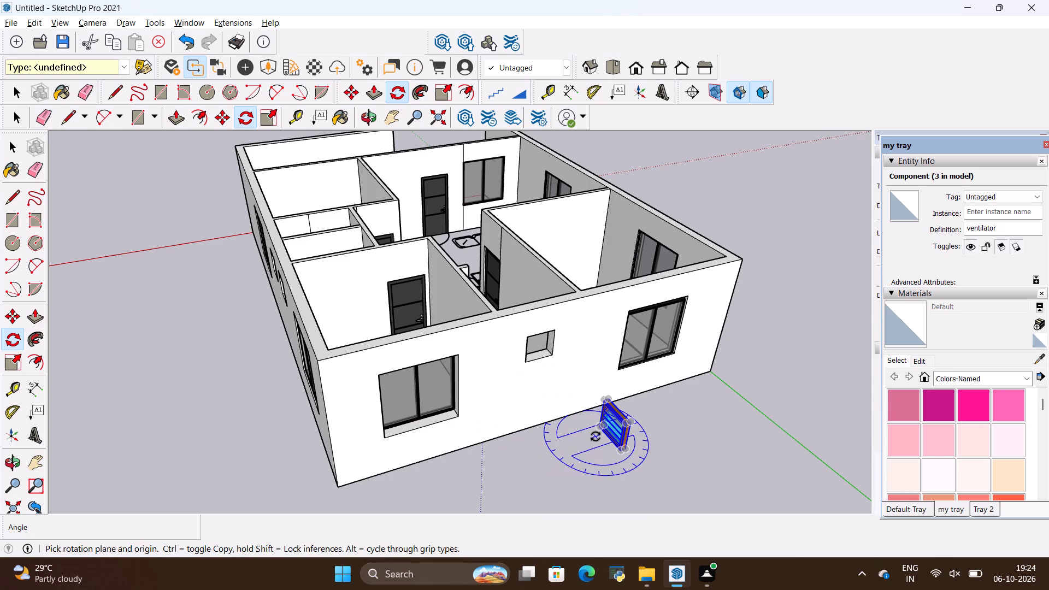
click(596, 436)
click(581, 442)
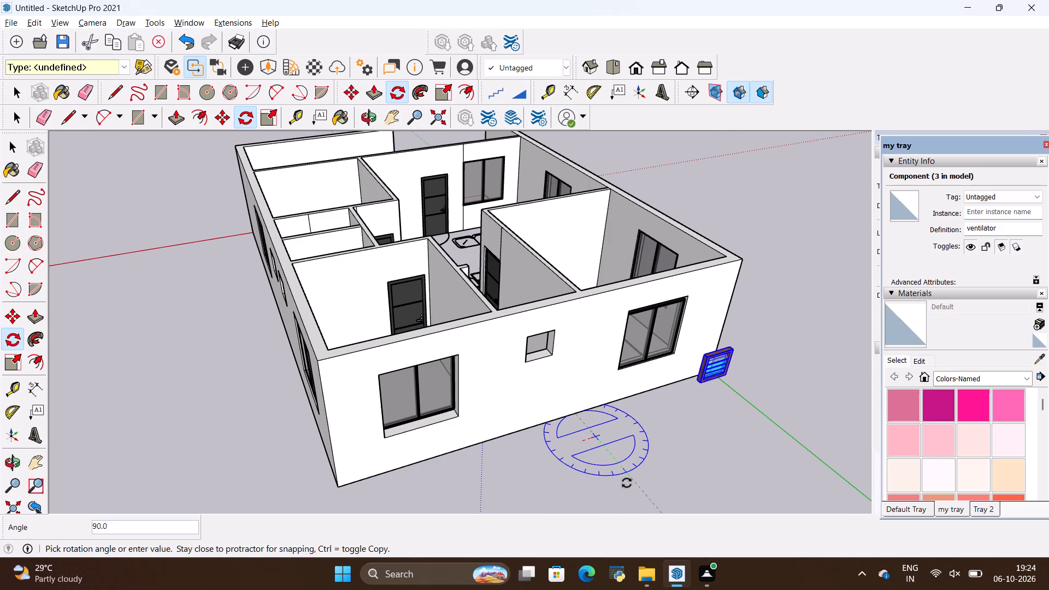
click(641, 483)
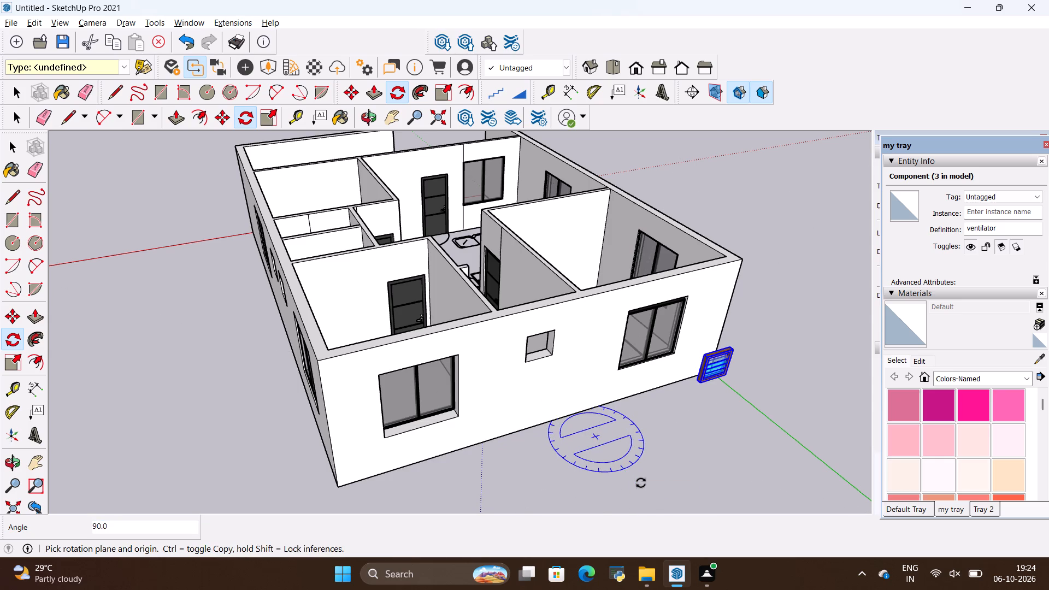
key(space)
click(669, 435)
Move the rotated ventilator about 11' into the single small wall opening between the two windows, aligning it by its lower corner.
click(717, 365)
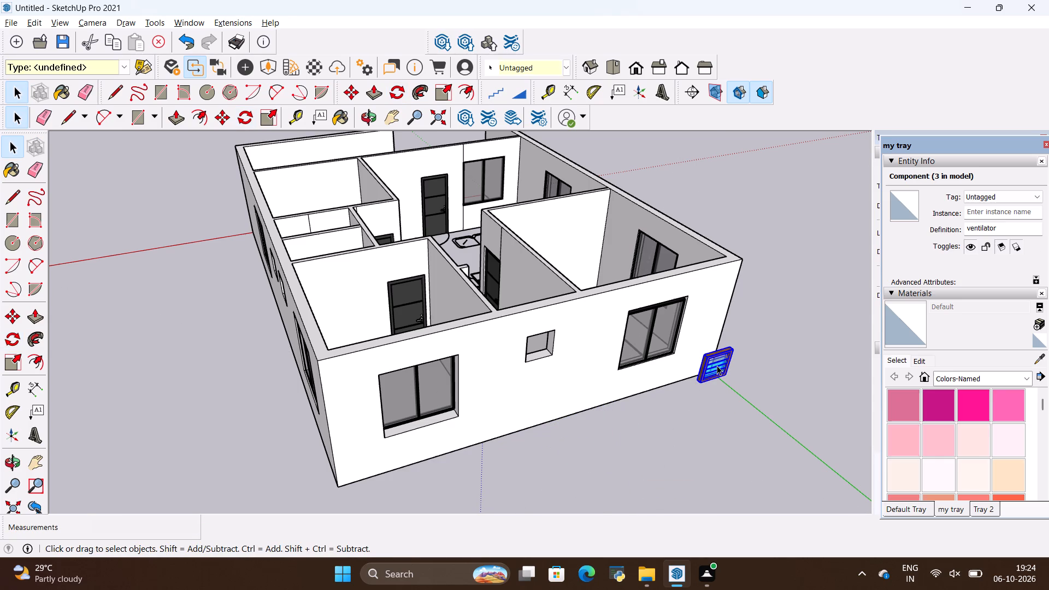
key(m)
click(703, 384)
scroll(543, 363, up, 6)
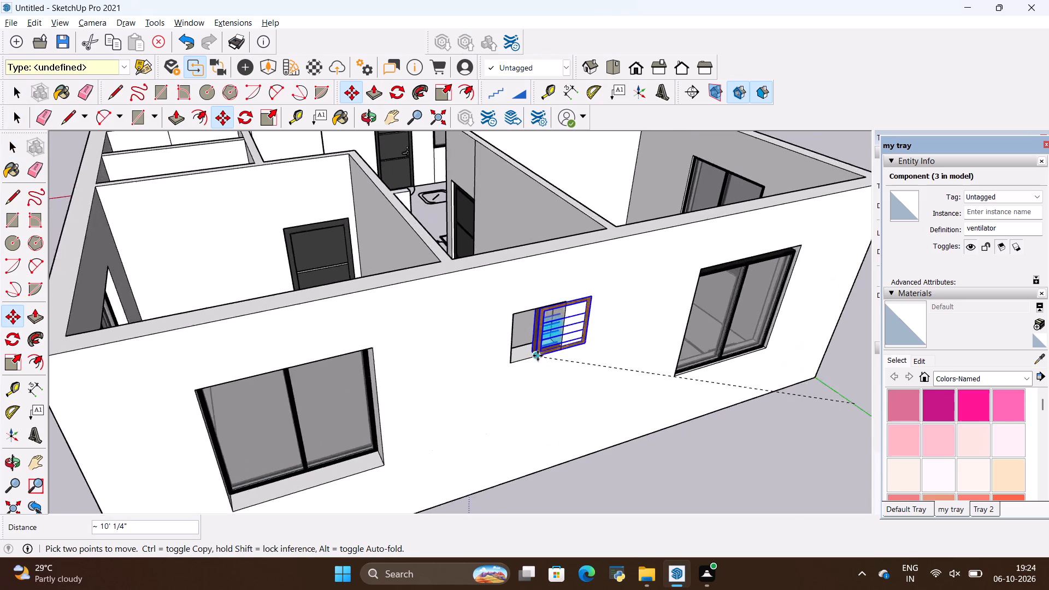
scroll(538, 356, up, 2)
scroll(586, 365, up, 1)
middle_drag(587, 365, 464, 380)
scroll(326, 367, up, 9)
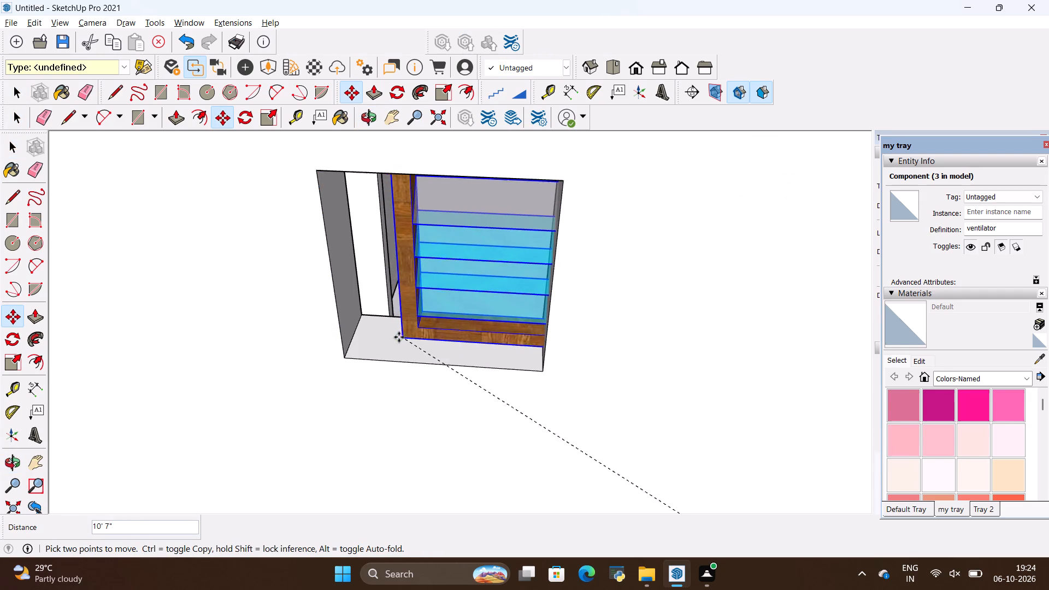
click(351, 336)
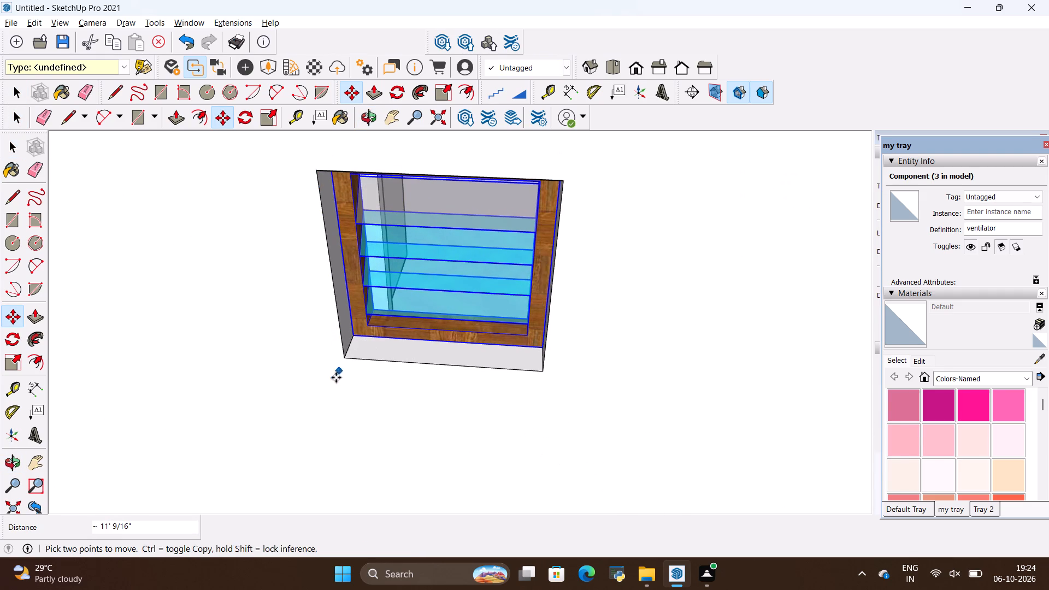
key(space)
click(313, 397)
scroll(281, 406, down, 18)
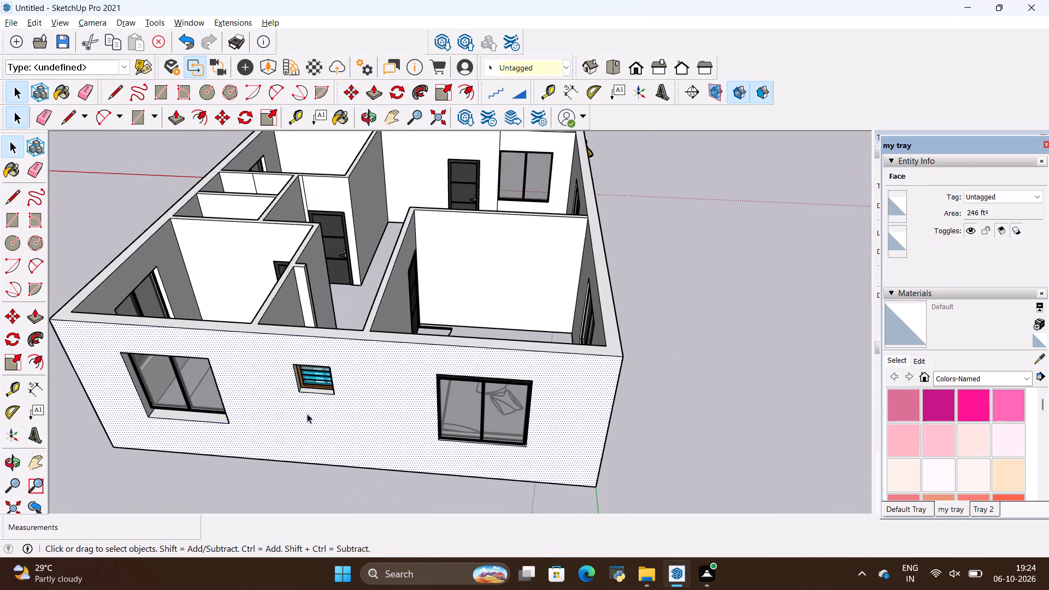
middle_drag(307, 414, 374, 373)
key(space)
click(762, 407)
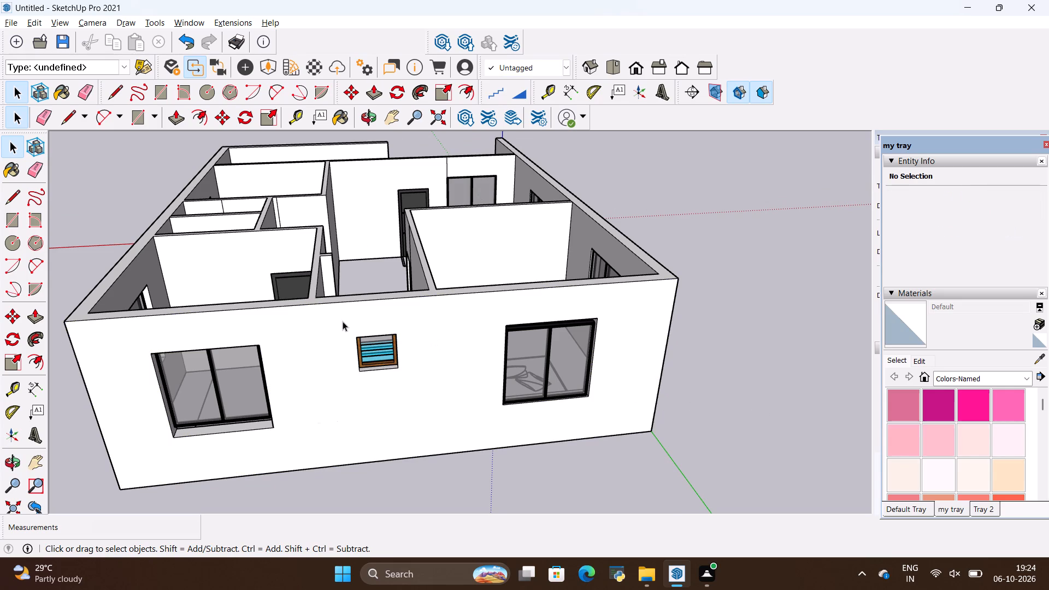
Examine the house from inside, outside and above to check the fitted ventilators, windows, doors and room layout.
middle_drag(343, 321, 735, 411)
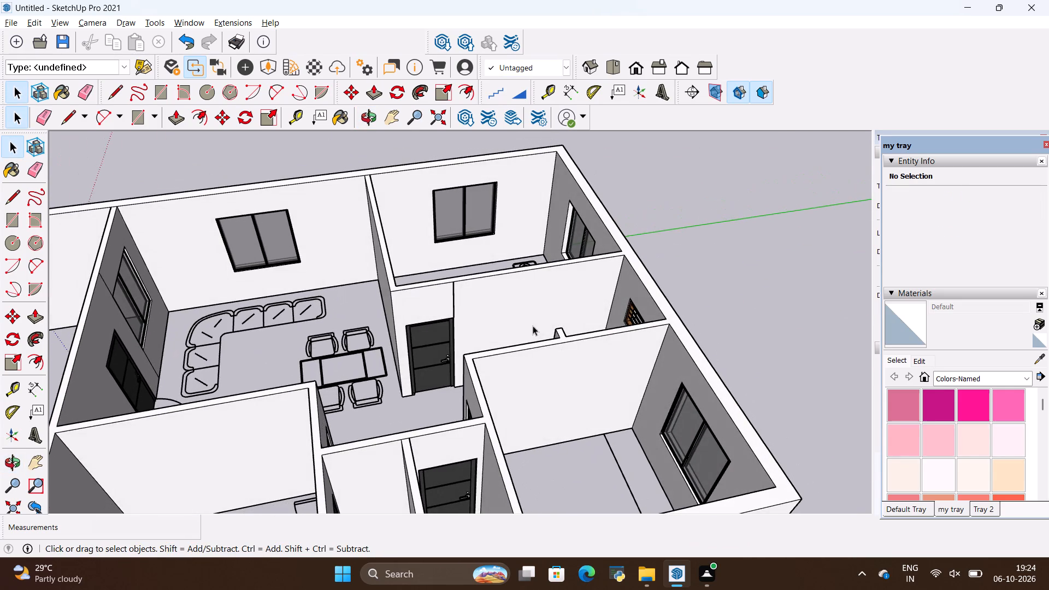
scroll(460, 306, up, 7)
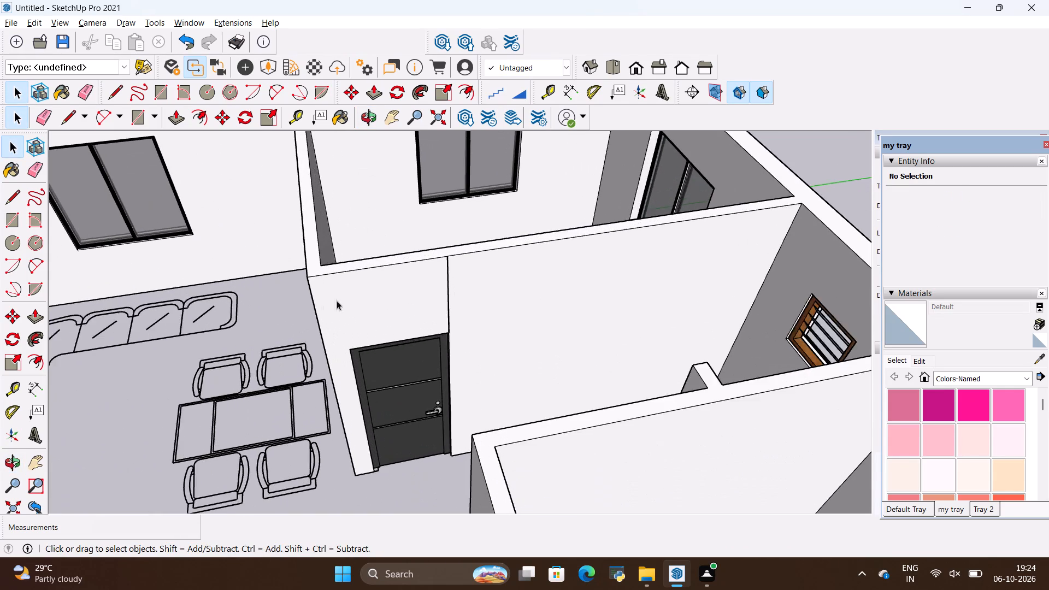
scroll(319, 300, down, 10)
middle_drag(623, 317, 282, 278)
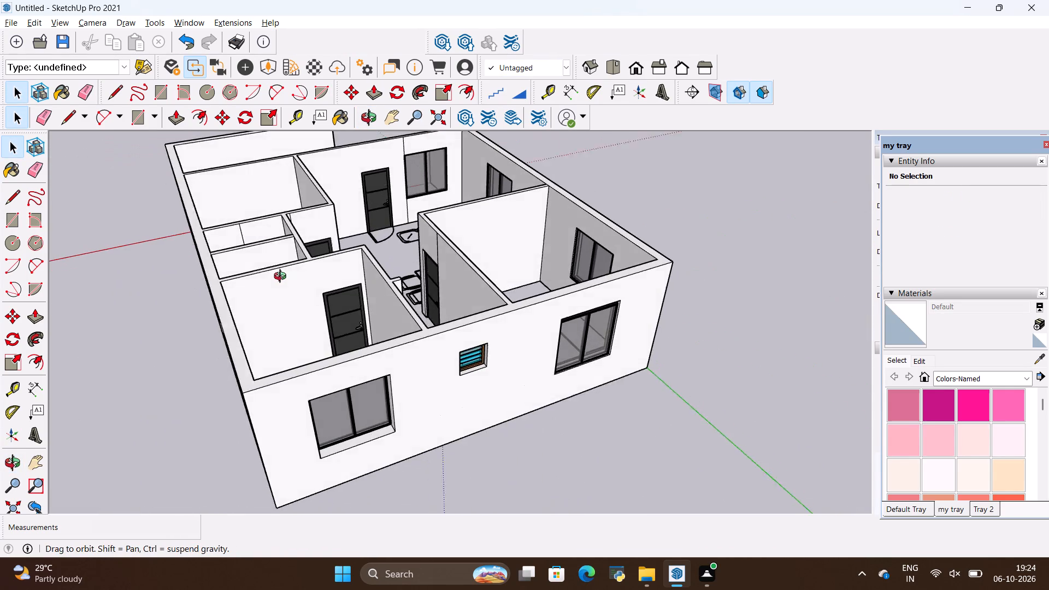
middle_drag(282, 278, 282, 277)
scroll(509, 375, up, 6)
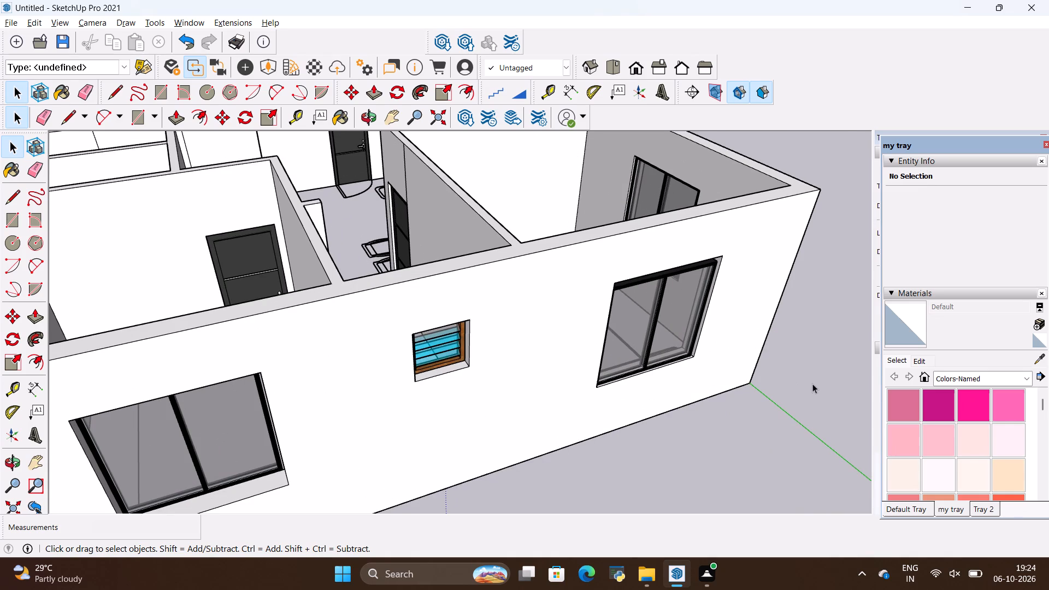
key(space)
click(812, 383)
scroll(531, 354, down, 15)
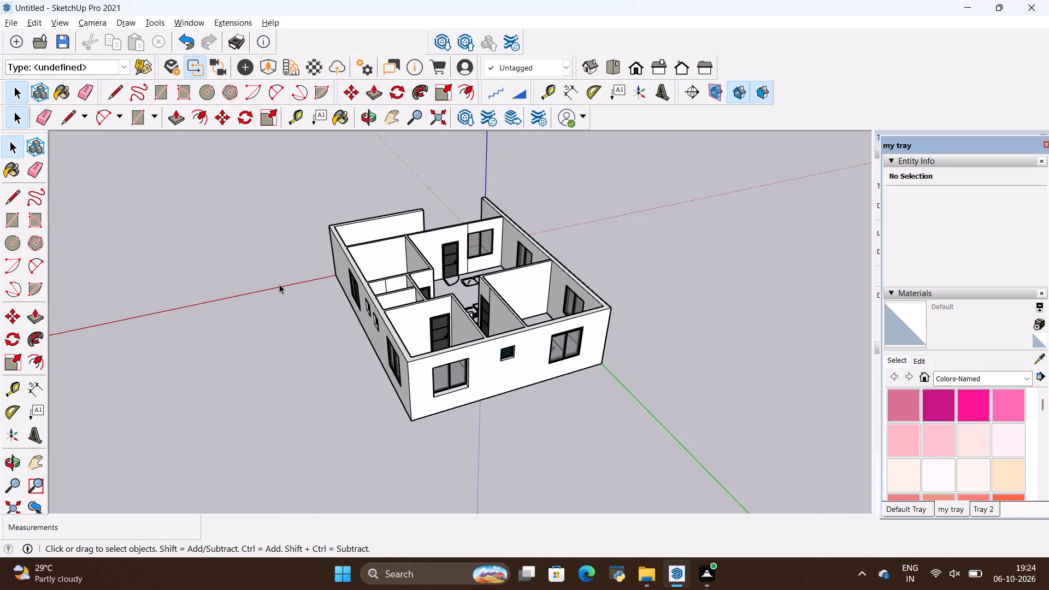
middle_drag(279, 284, 781, 352)
middle_drag(251, 459, 496, 491)
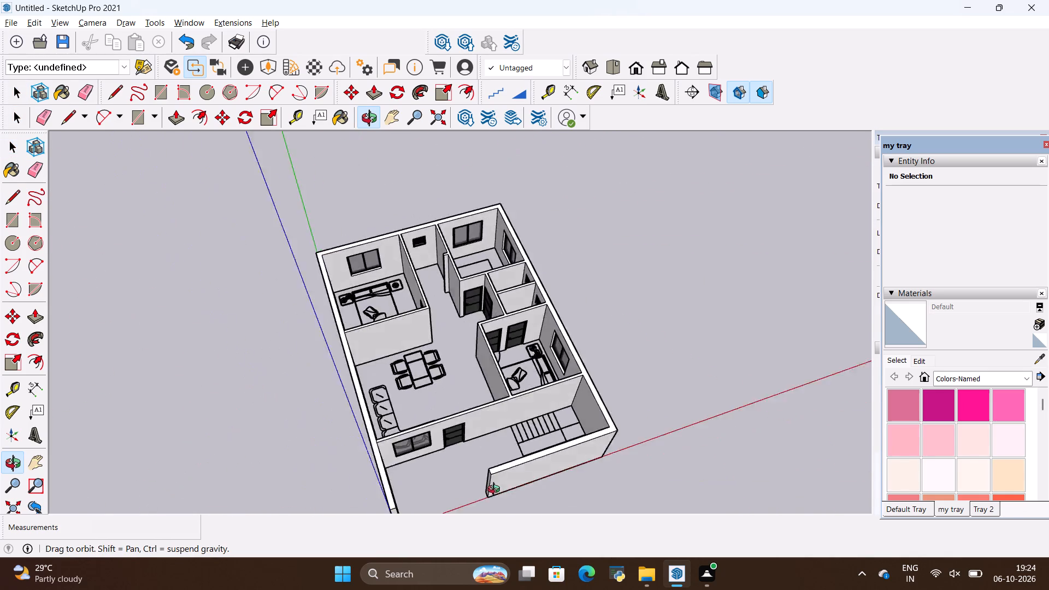
middle_drag(496, 491, 480, 426)
scroll(410, 412, down, 5)
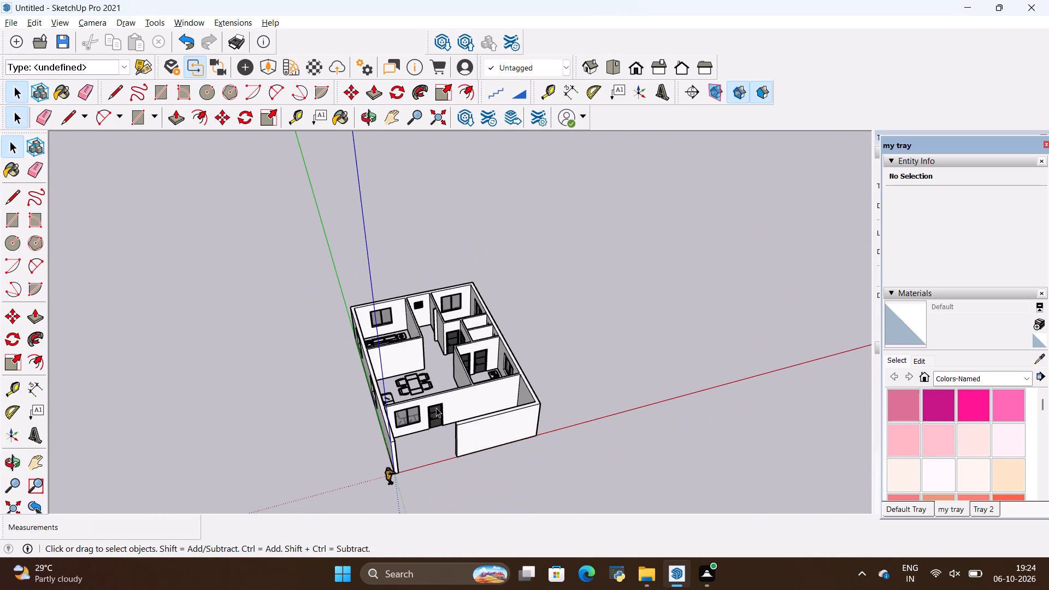
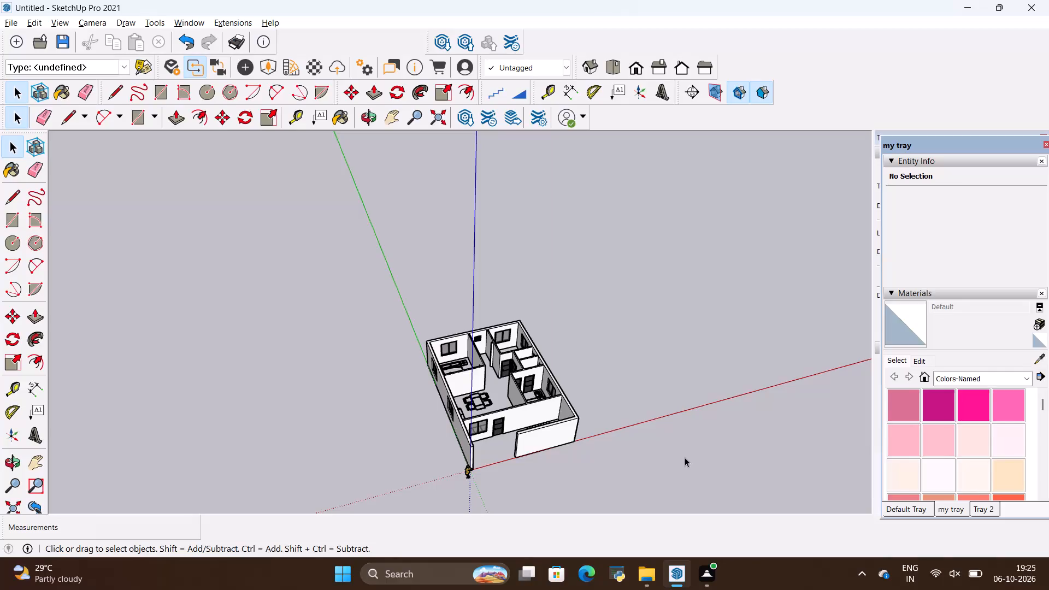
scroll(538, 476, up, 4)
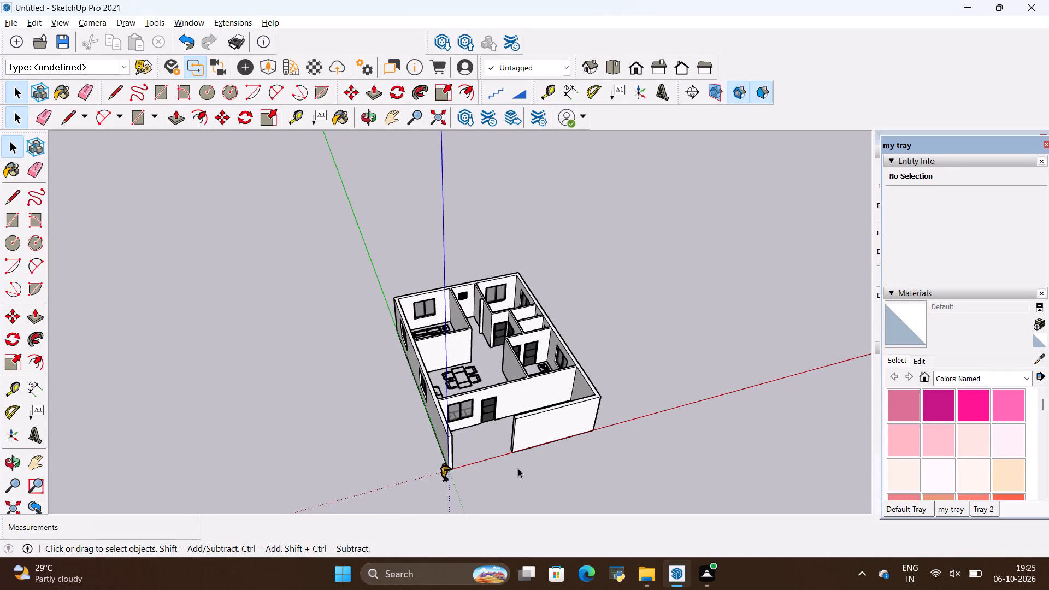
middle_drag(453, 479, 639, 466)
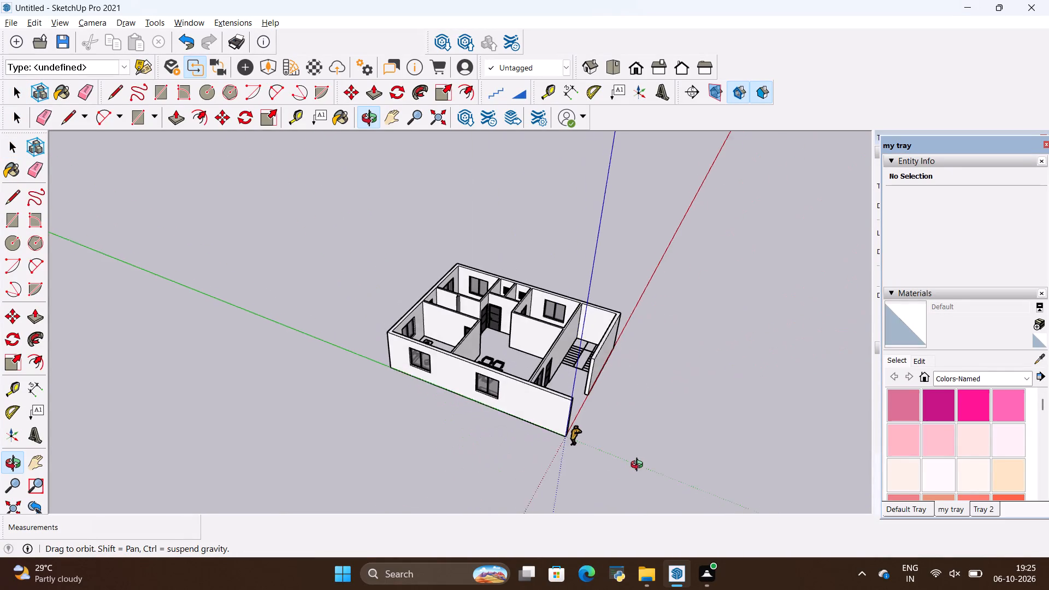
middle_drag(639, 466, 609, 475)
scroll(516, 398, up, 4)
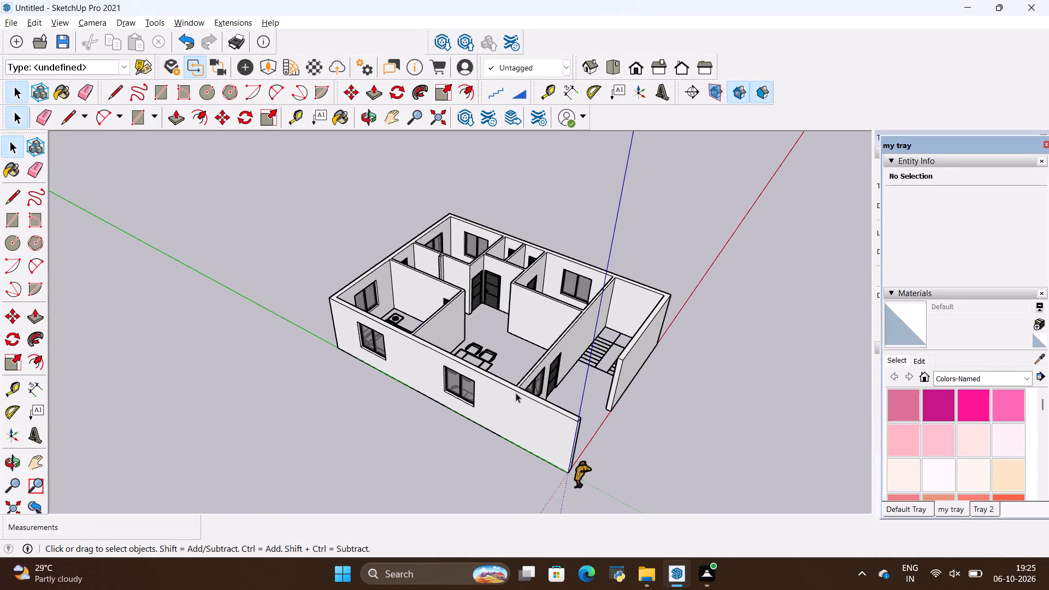
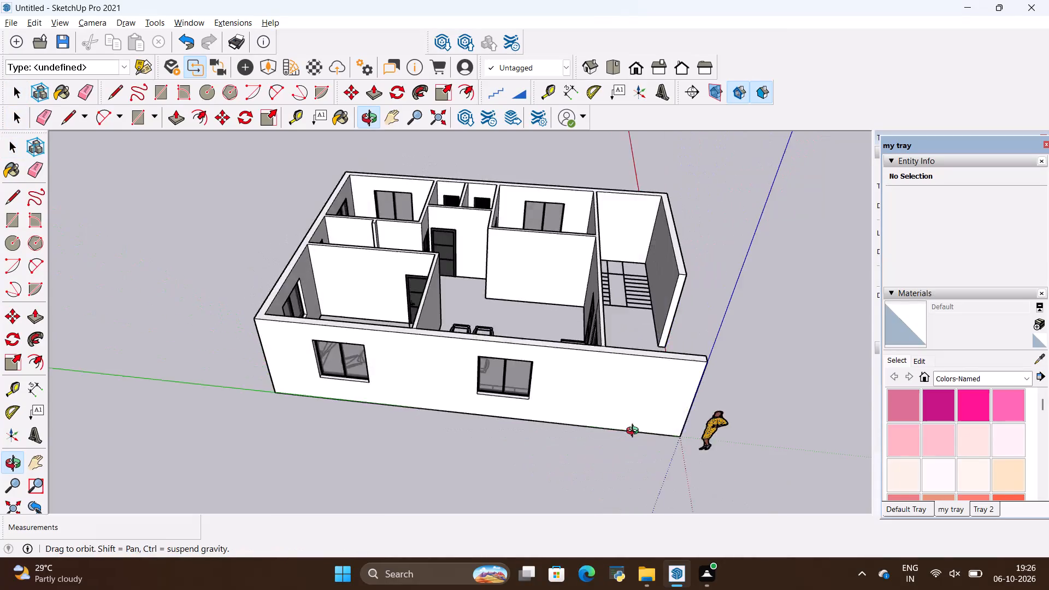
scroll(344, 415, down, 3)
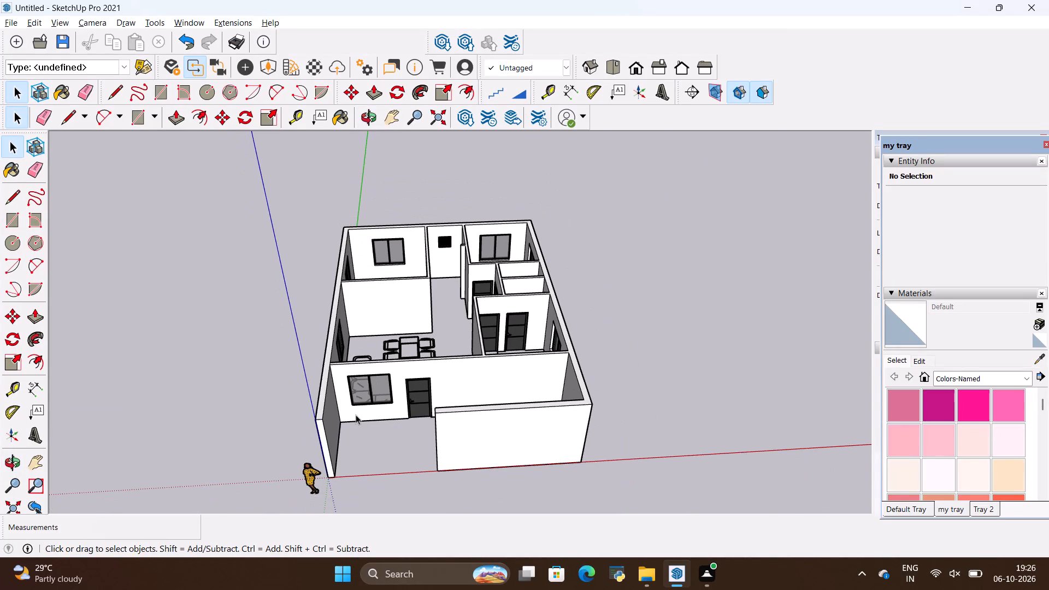
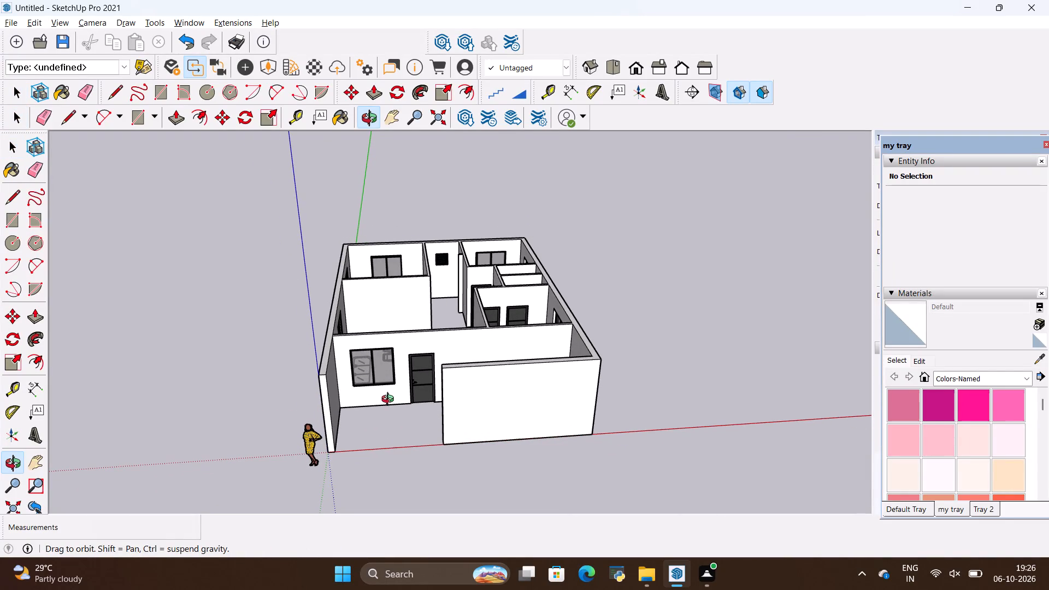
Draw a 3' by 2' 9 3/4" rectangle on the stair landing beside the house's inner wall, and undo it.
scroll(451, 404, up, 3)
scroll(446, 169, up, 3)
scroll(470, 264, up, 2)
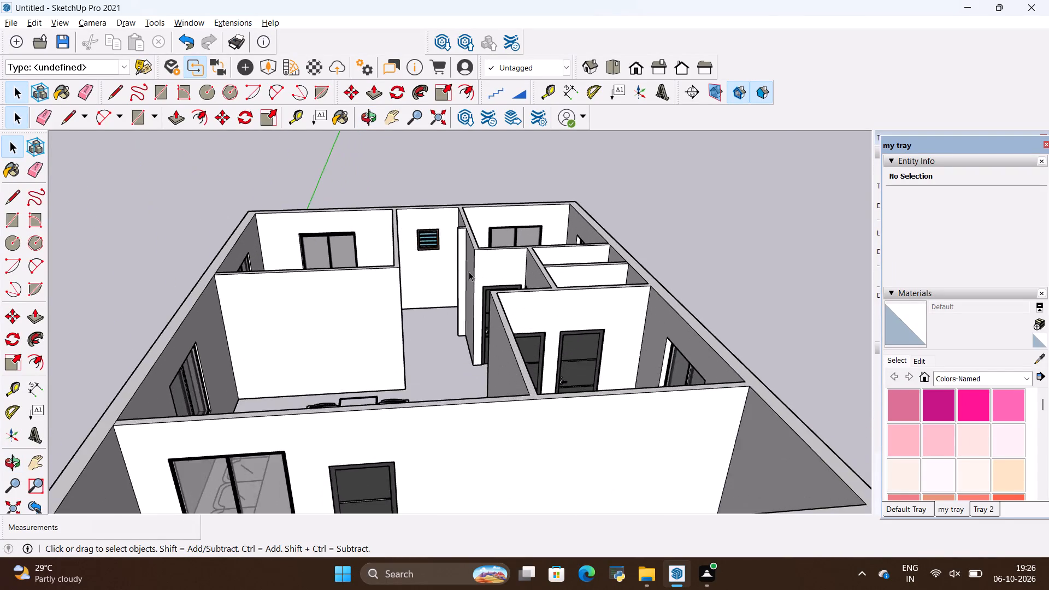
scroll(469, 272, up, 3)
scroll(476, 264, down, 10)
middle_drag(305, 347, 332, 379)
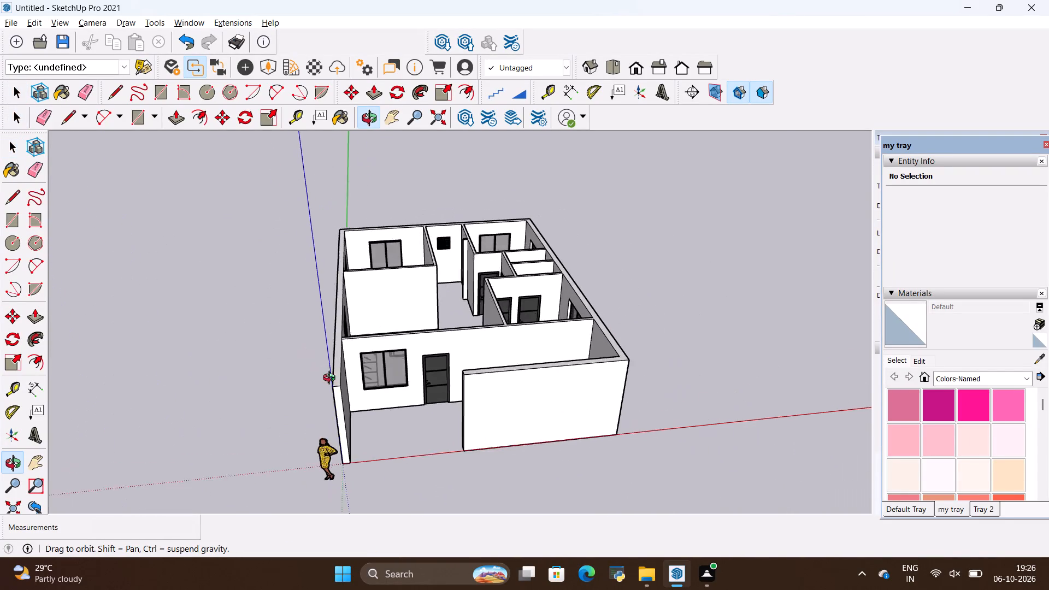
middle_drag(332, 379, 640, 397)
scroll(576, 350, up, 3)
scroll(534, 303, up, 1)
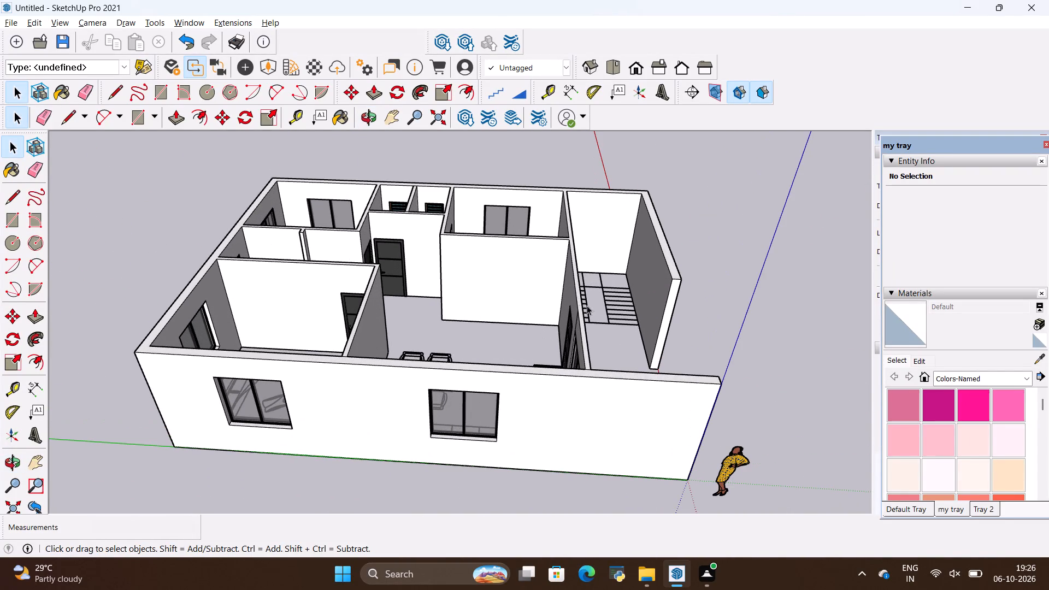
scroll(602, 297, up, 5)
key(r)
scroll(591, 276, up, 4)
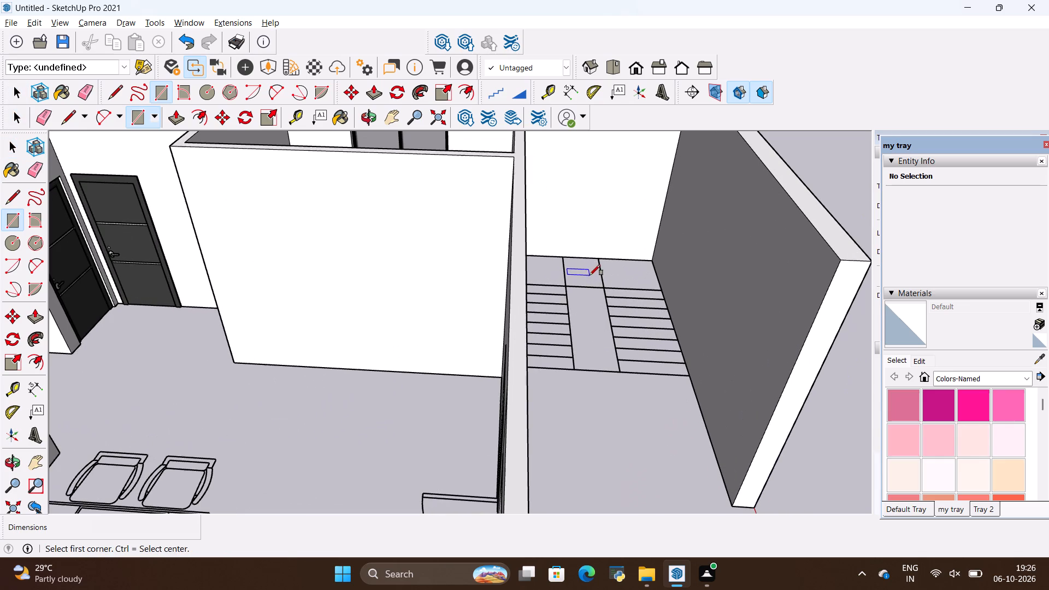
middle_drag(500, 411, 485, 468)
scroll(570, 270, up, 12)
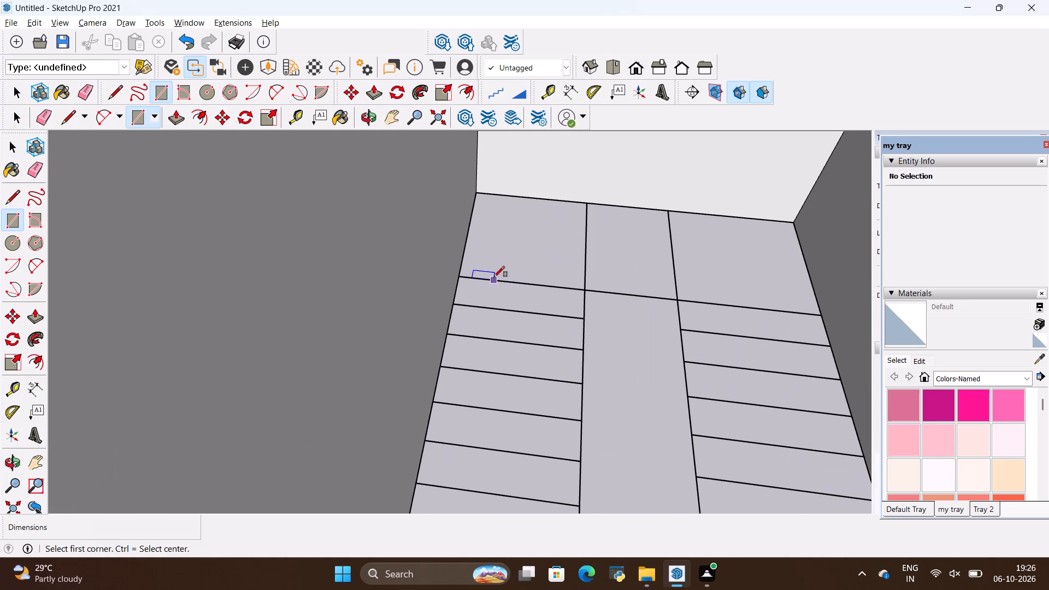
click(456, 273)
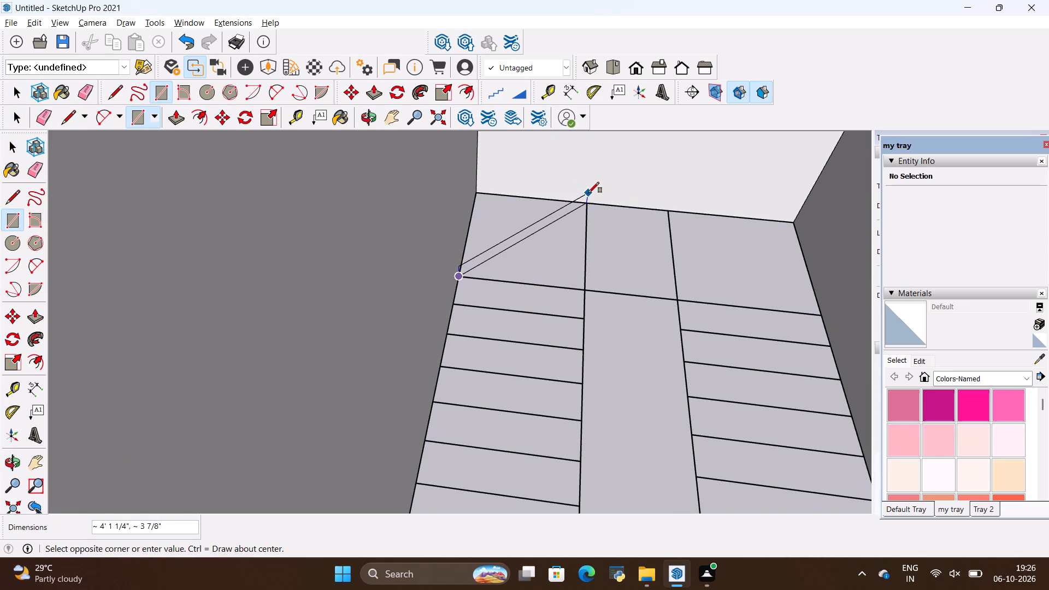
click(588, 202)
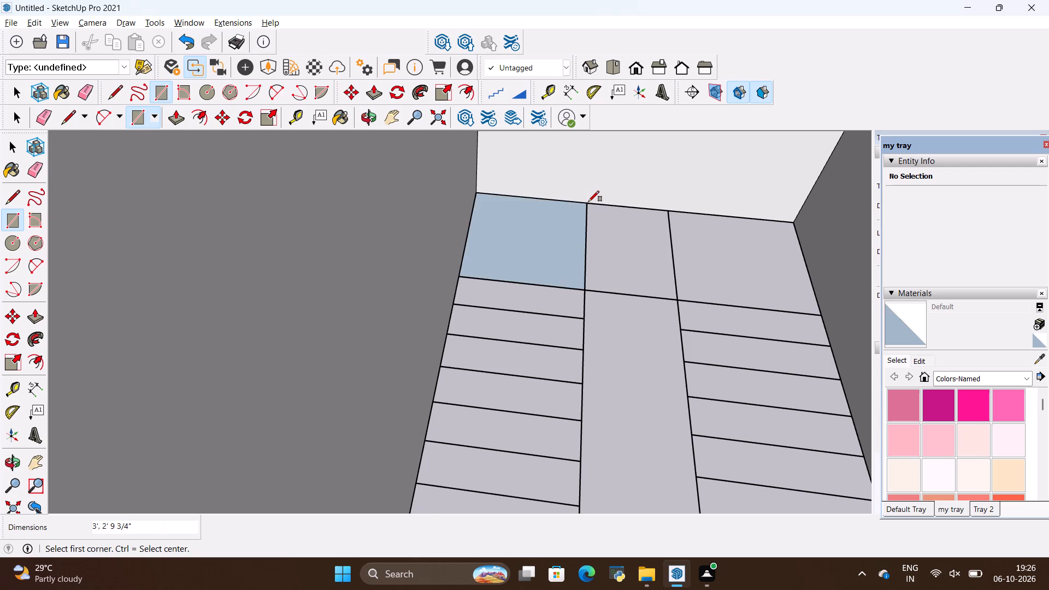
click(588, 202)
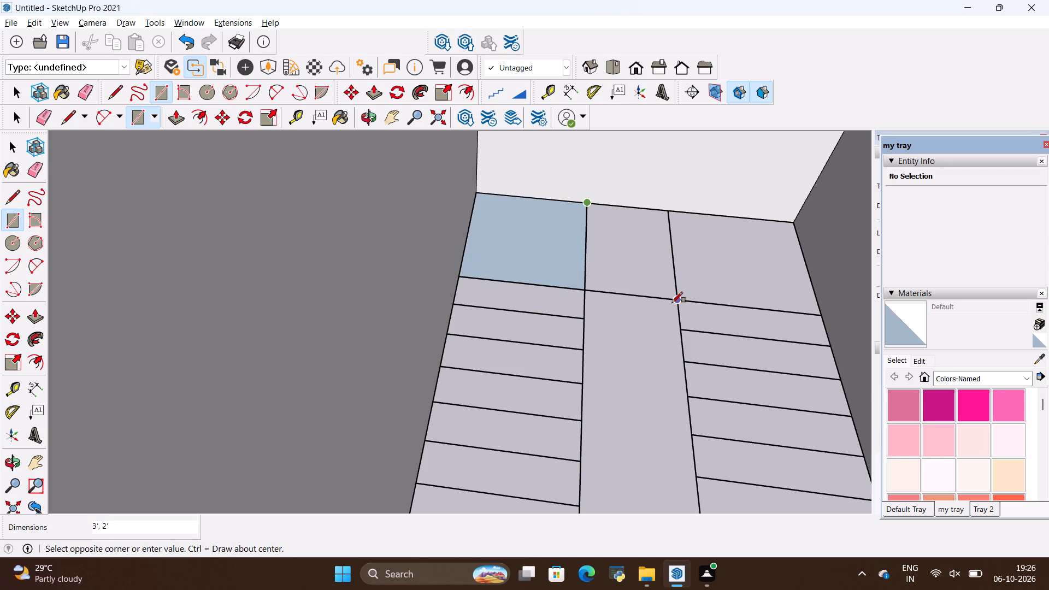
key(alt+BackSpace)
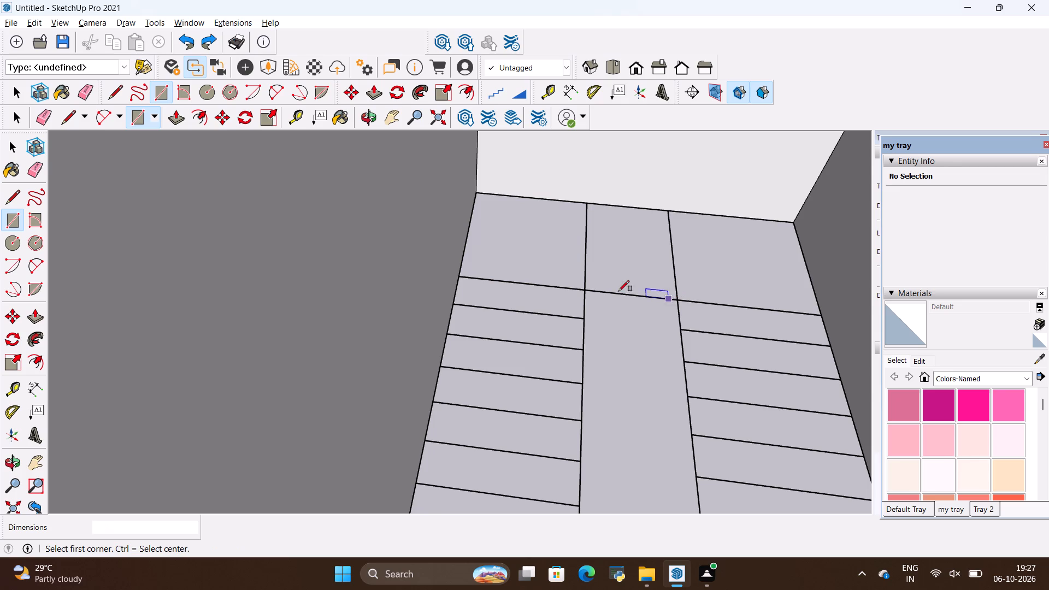
Select all the connected walls together with every window, door and ventilator, and make them one group.
scroll(617, 303, down, 20)
scroll(617, 303, down, 8)
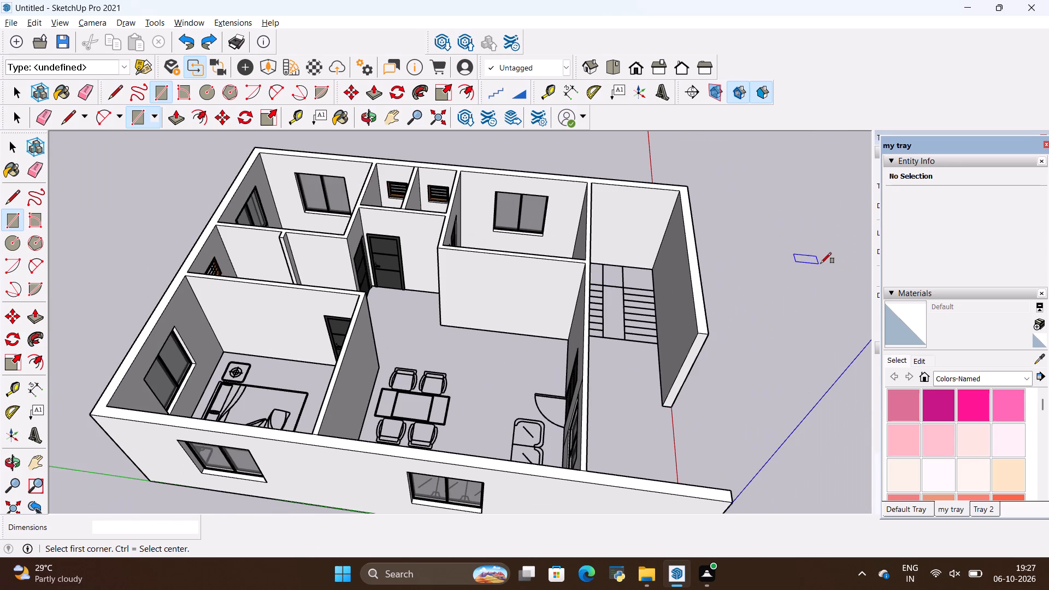
key(space)
click(806, 216)
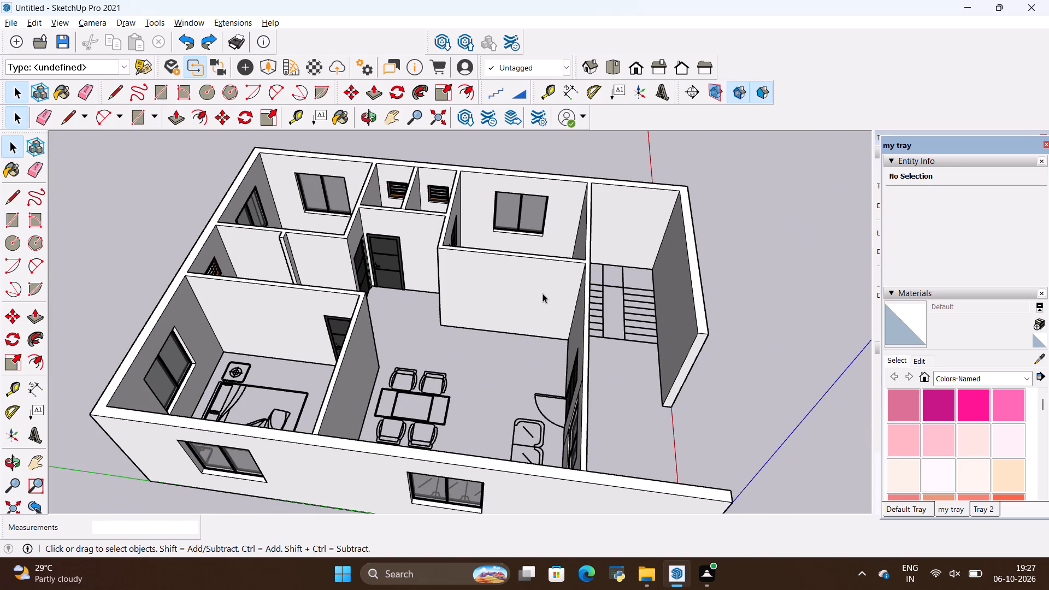
triple_click(543, 293)
triple_click(543, 293)
triple_click(543, 293)
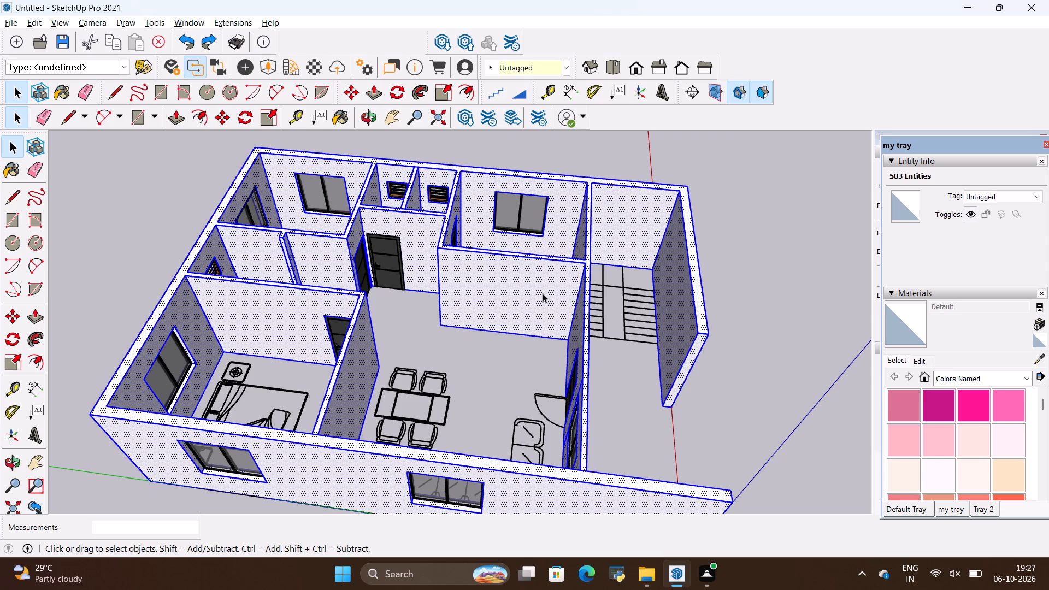
double_click(543, 293)
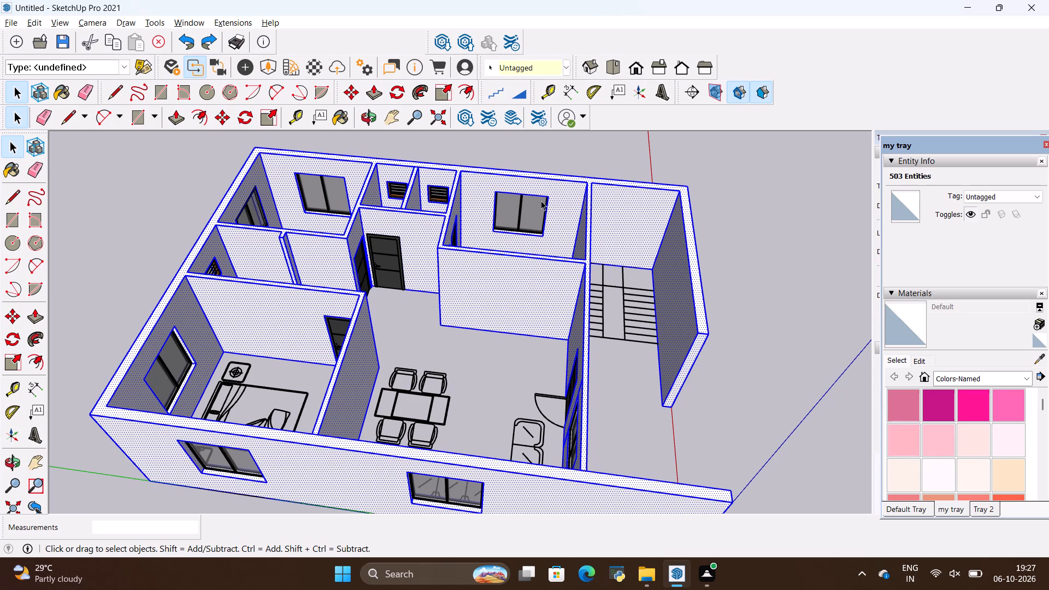
ctrl+click(535, 199)
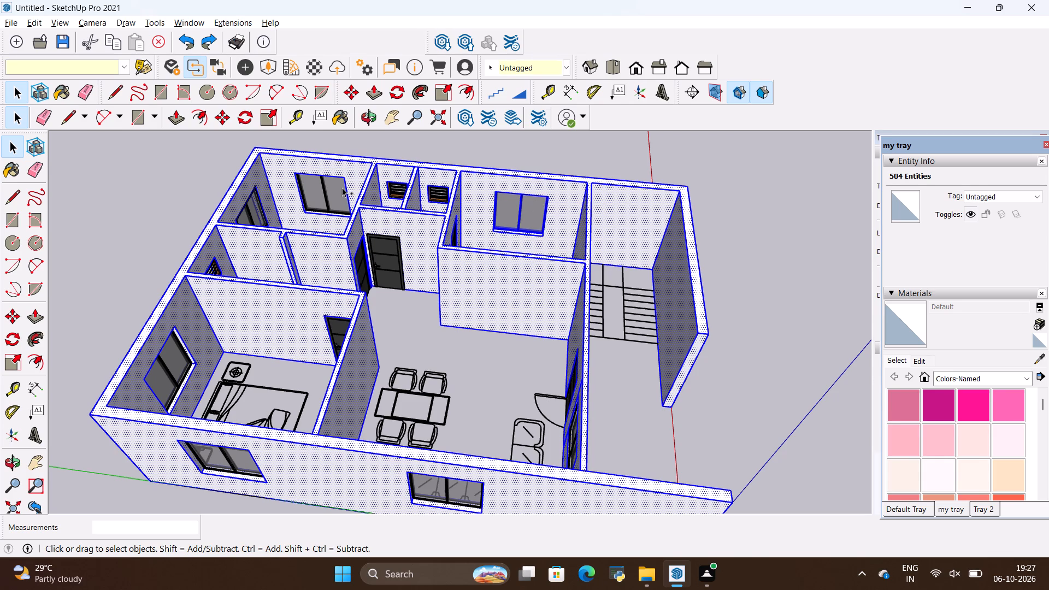
ctrl+click(342, 187)
ctrl+scroll(415, 187, up, 5)
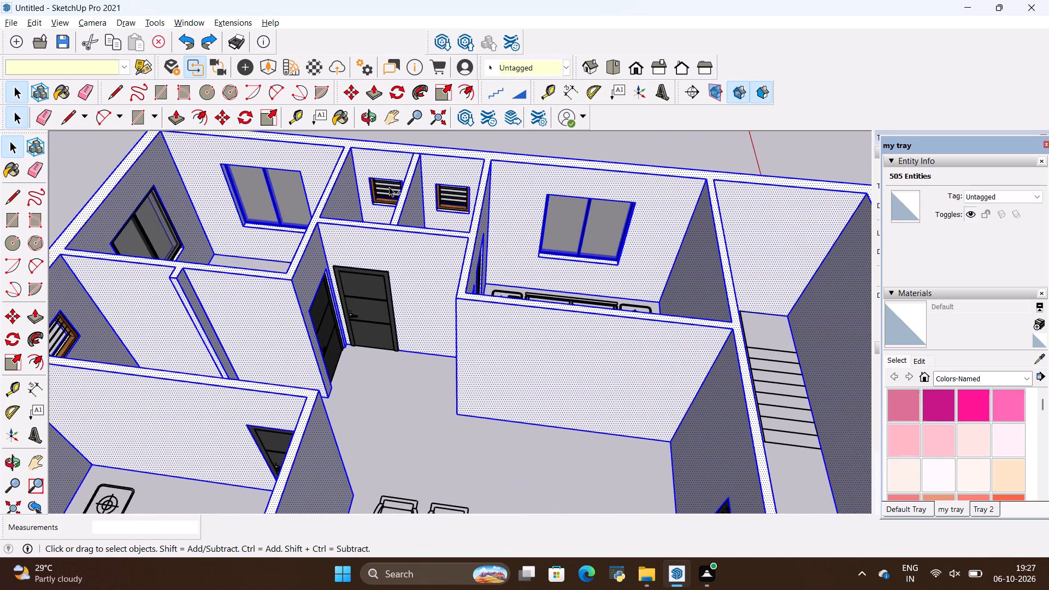
ctrl+click(389, 187)
ctrl+click(442, 192)
ctrl+click(374, 296)
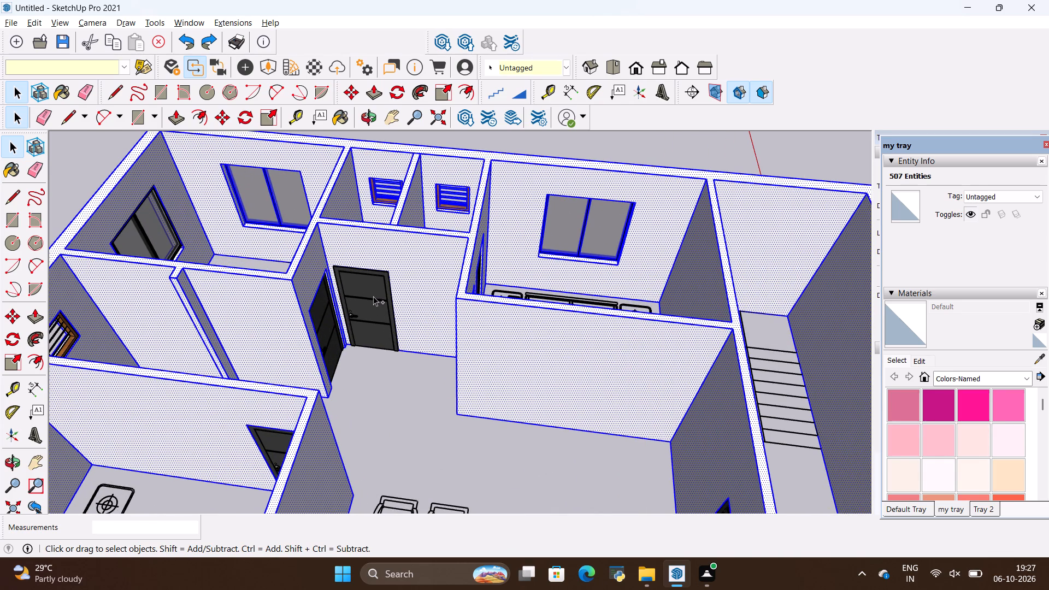
ctrl+click(326, 320)
ctrl+click(149, 245)
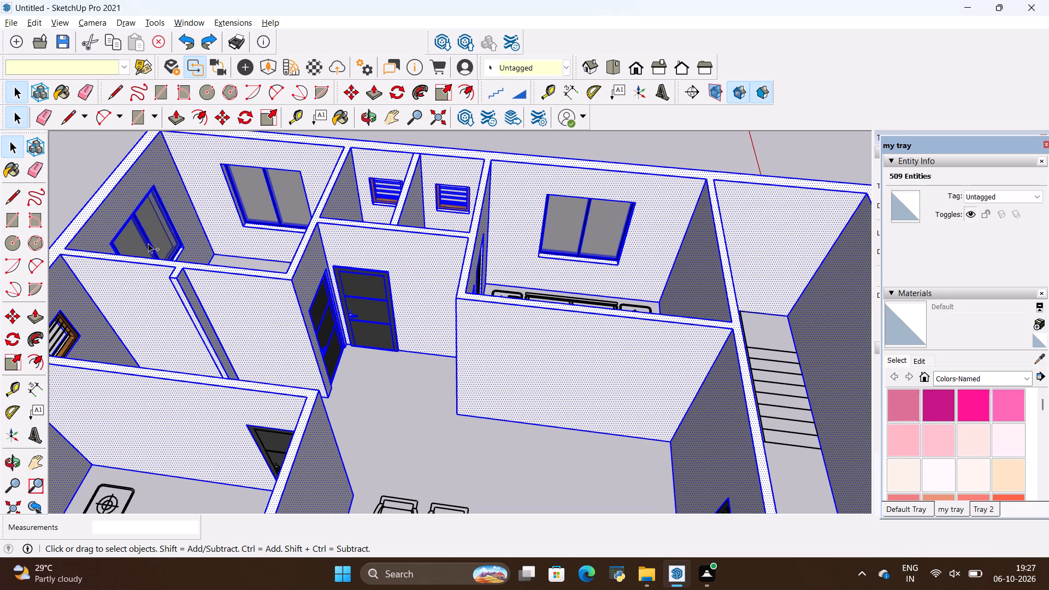
ctrl+scroll(235, 201, down, 6)
ctrl+scroll(123, 299, up, 3)
ctrl+middle_drag(225, 355, 273, 368)
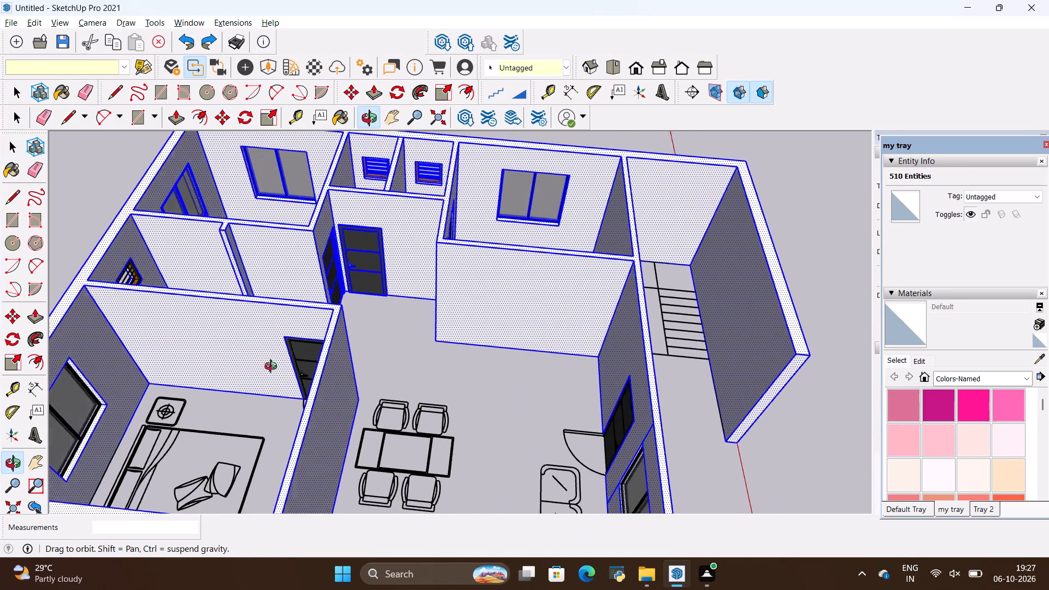
ctrl+middle_drag(273, 368, 317, 362)
ctrl+click(318, 367)
ctrl+click(622, 409)
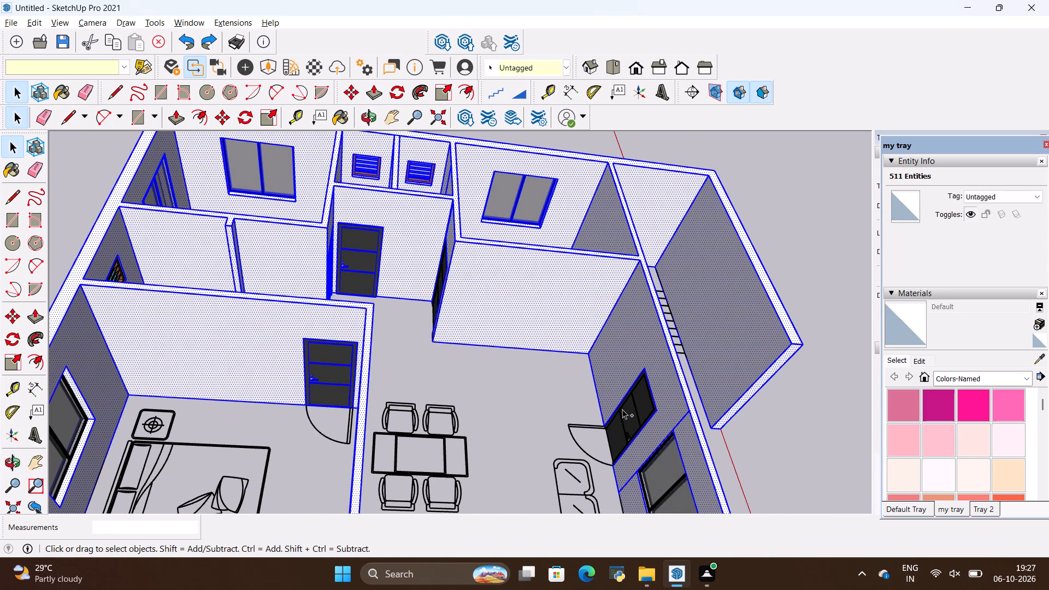
ctrl+scroll(134, 256, up, 4)
ctrl+middle_drag(307, 279, 197, 327)
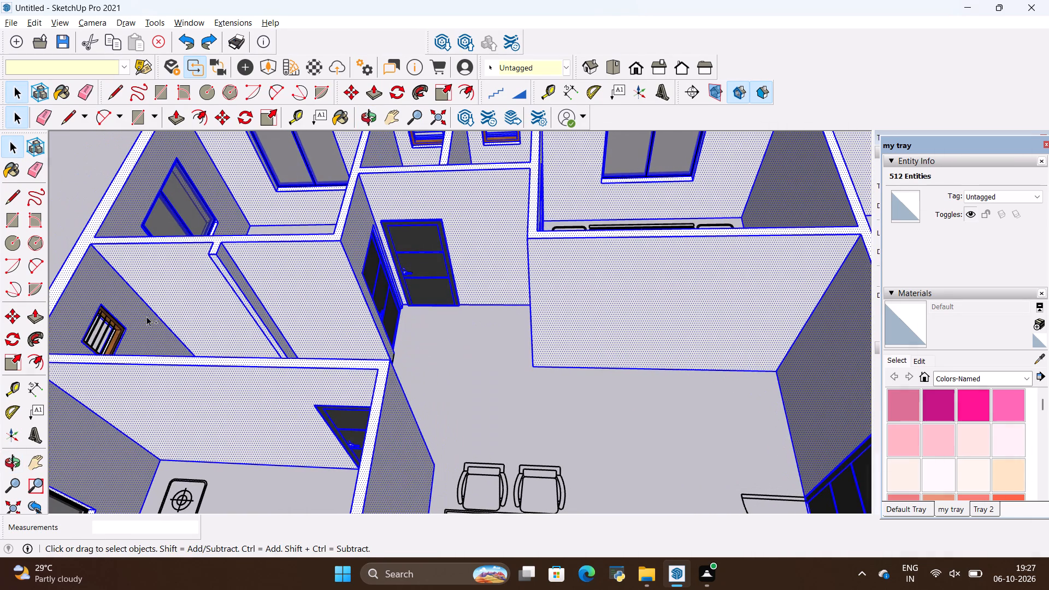
ctrl+click(107, 328)
ctrl+scroll(325, 265, down, 6)
ctrl+scroll(422, 240, down, 4)
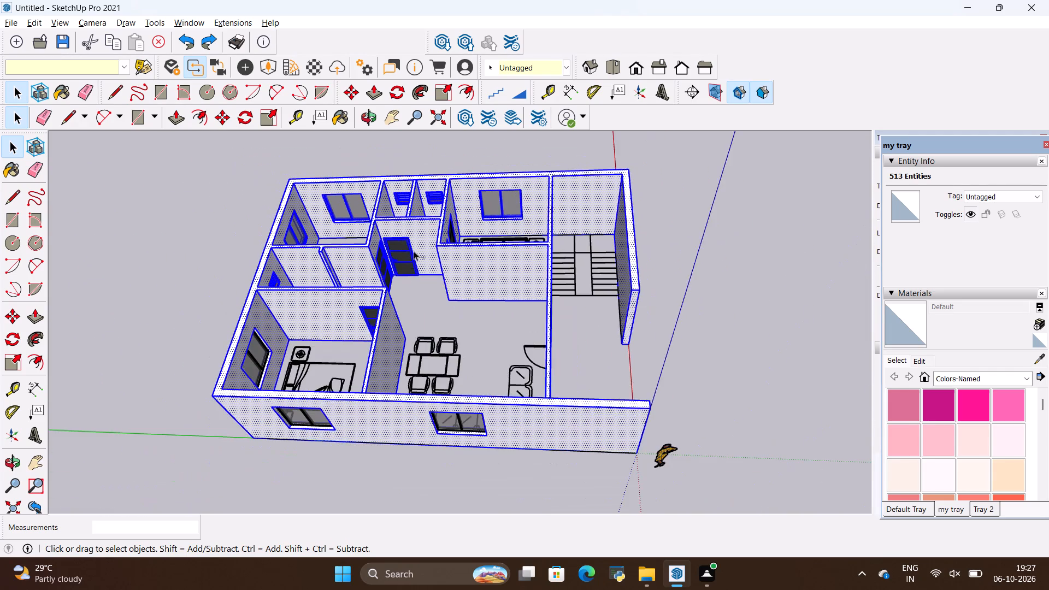
ctrl+scroll(288, 353, up, 4)
ctrl+click(244, 357)
ctrl+click(294, 447)
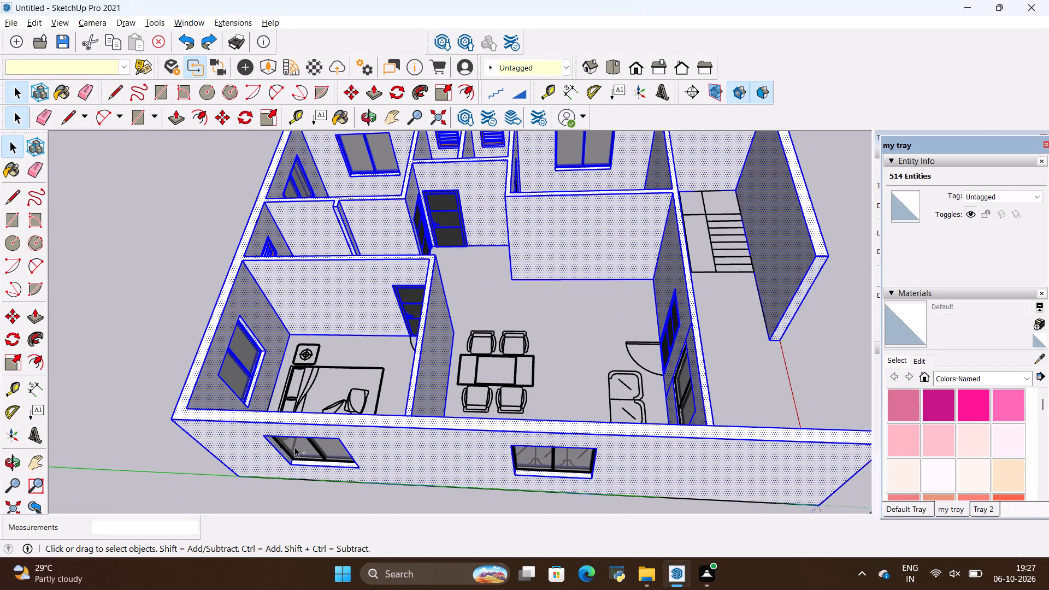
ctrl+click(561, 462)
ctrl+scroll(540, 447, down, 6)
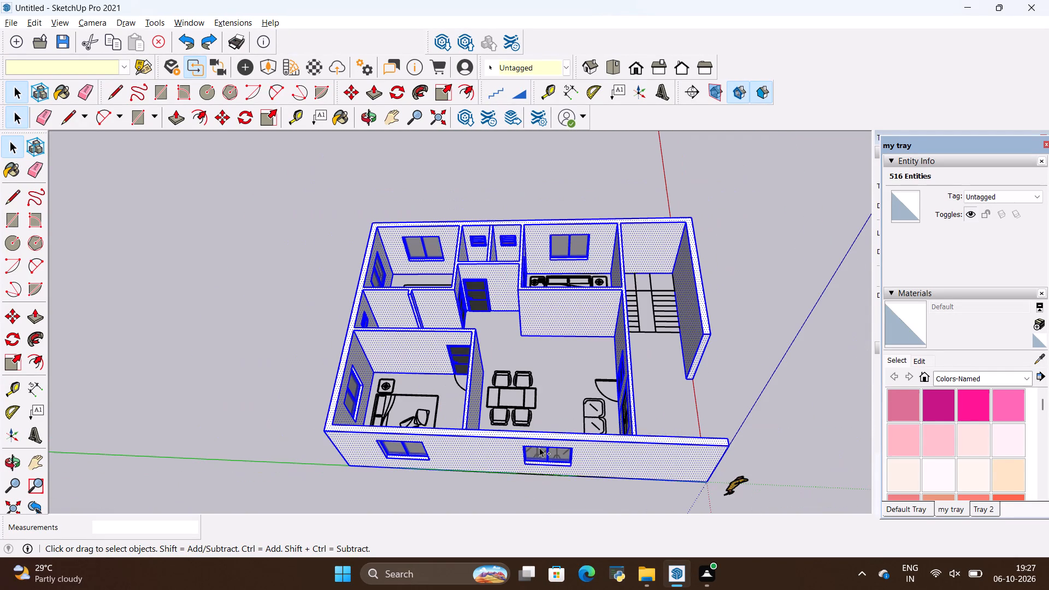
ctrl+scroll(375, 355, up, 1)
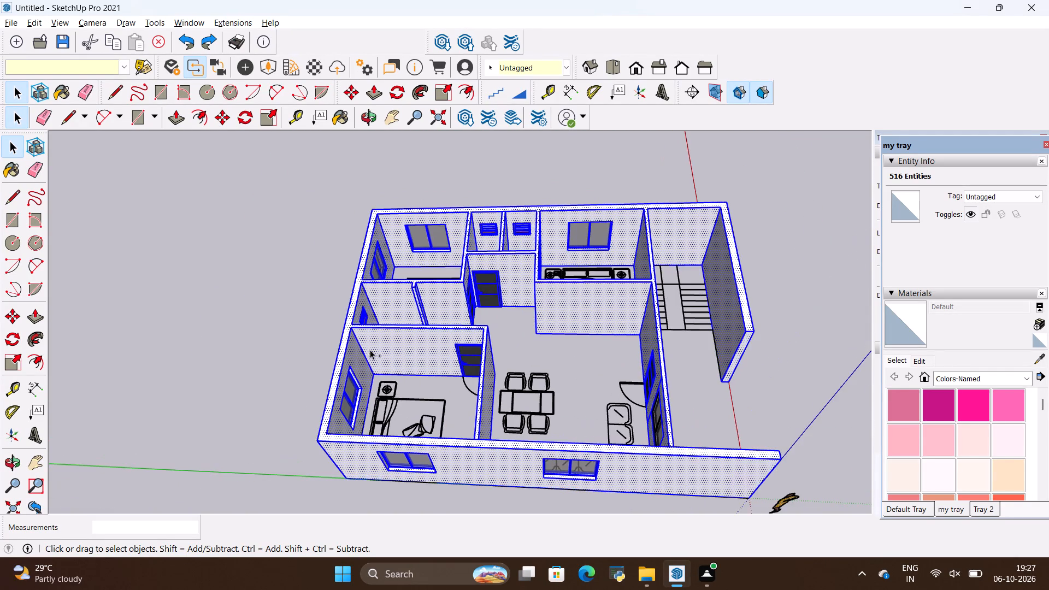
ctrl+middle_drag(370, 350, 175, 277)
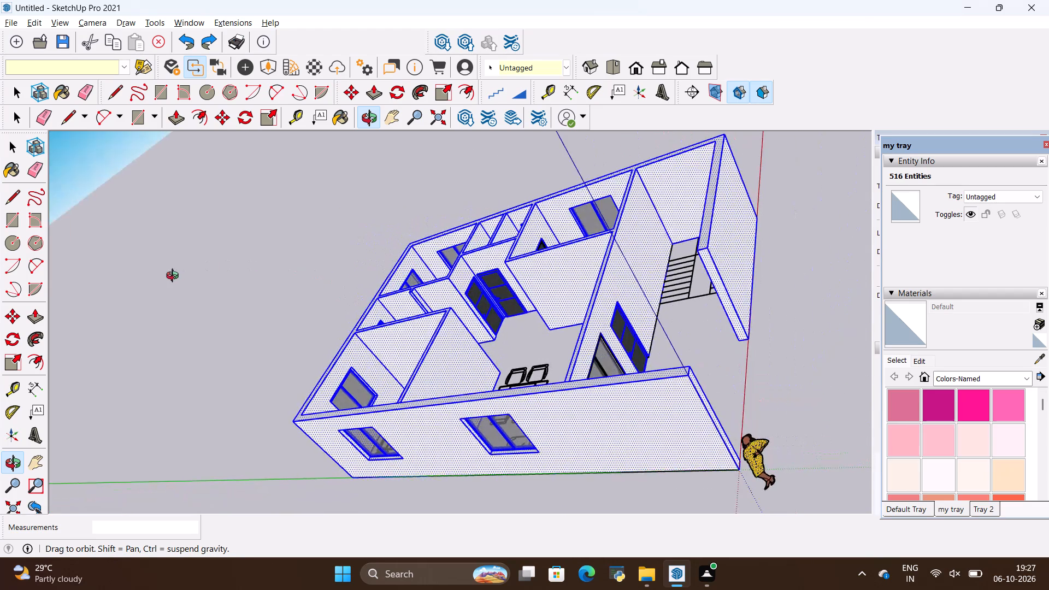
ctrl+middle_drag(175, 277, 663, 427)
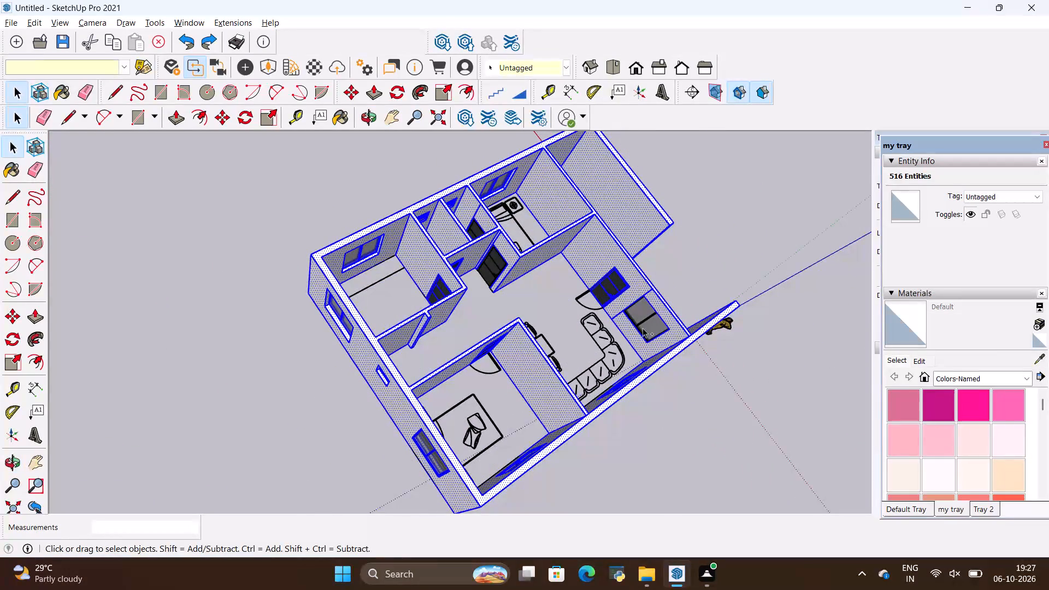
ctrl+click(647, 321)
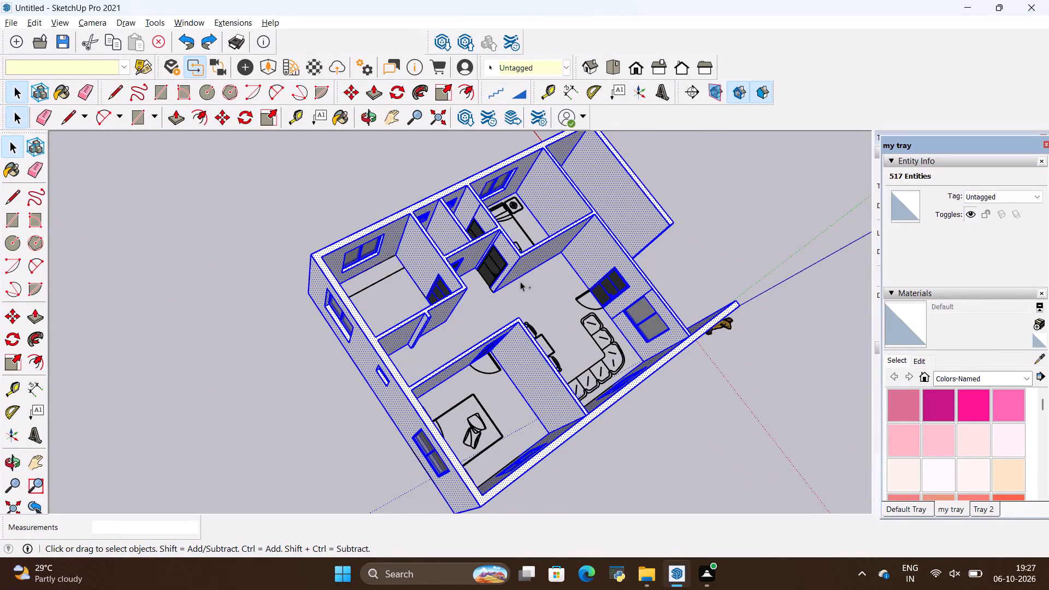
right_click(610, 282)
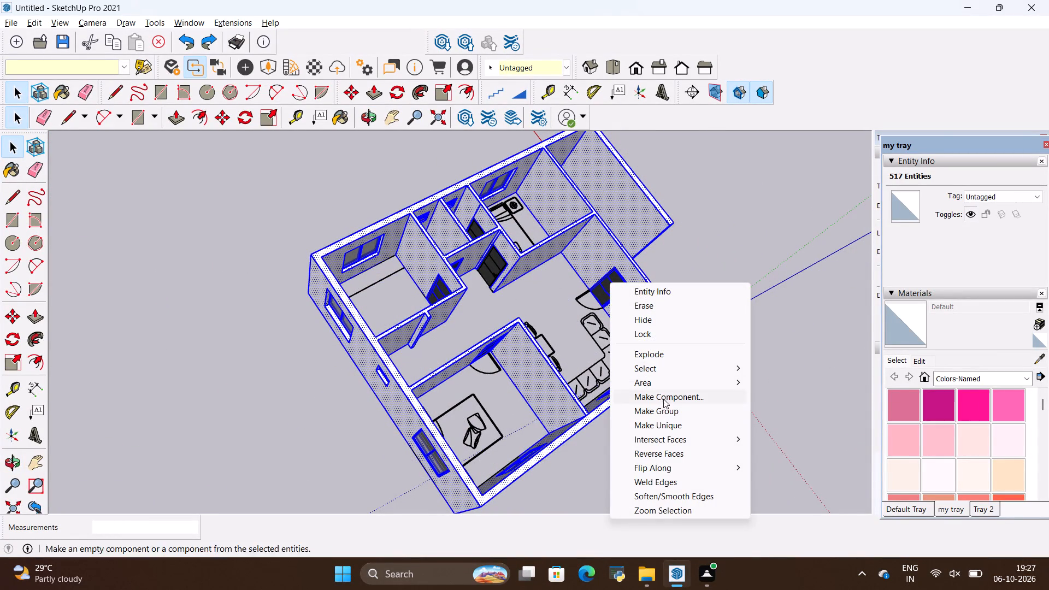
click(661, 410)
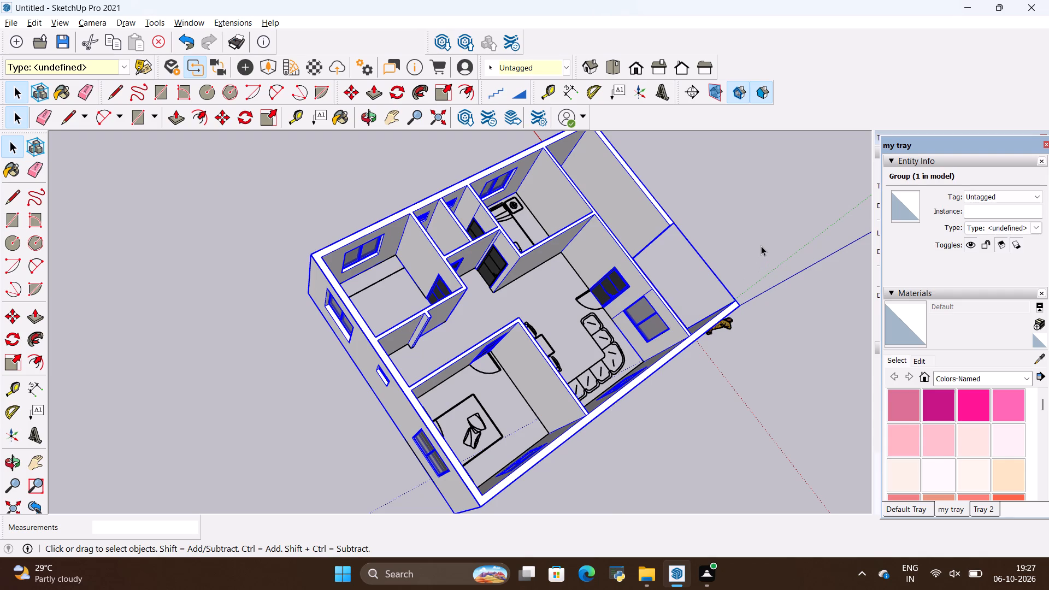
key(space)
click(761, 246)
Examine the grouped house walls and the stairwell from several angles.
middle_drag(747, 237, 520, 284)
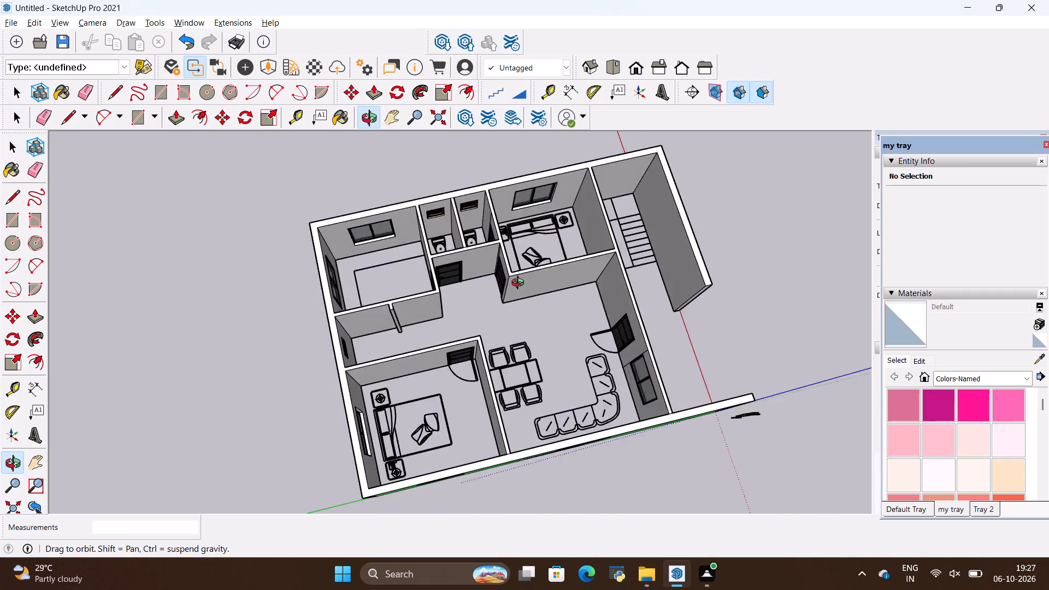
middle_drag(520, 284, 603, 383)
scroll(641, 263, up, 6)
middle_drag(660, 326, 600, 302)
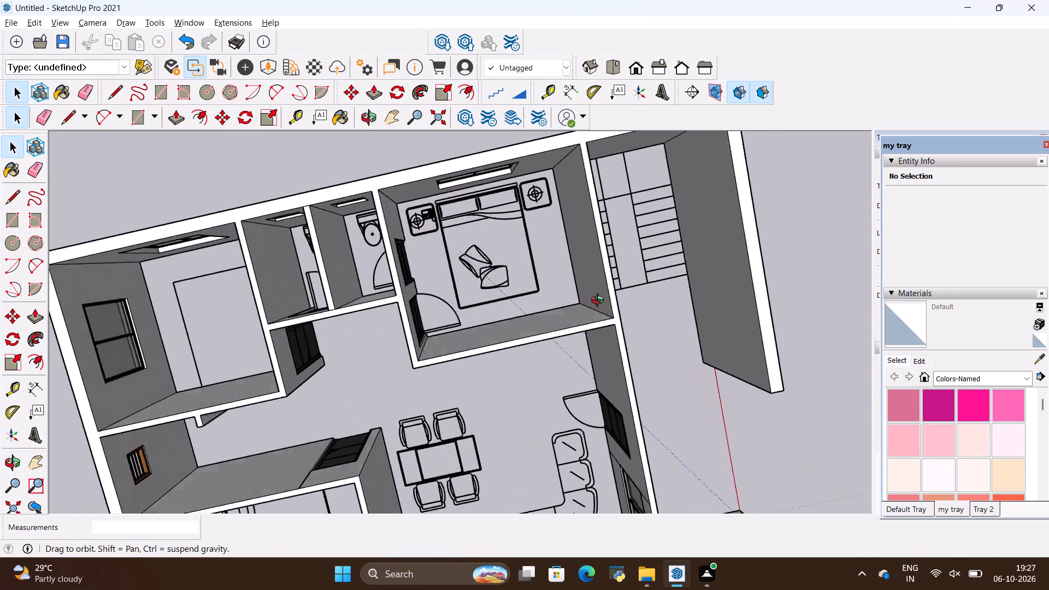
middle_drag(600, 302, 314, 218)
scroll(394, 256, down, 5)
middle_drag(547, 373, 549, 351)
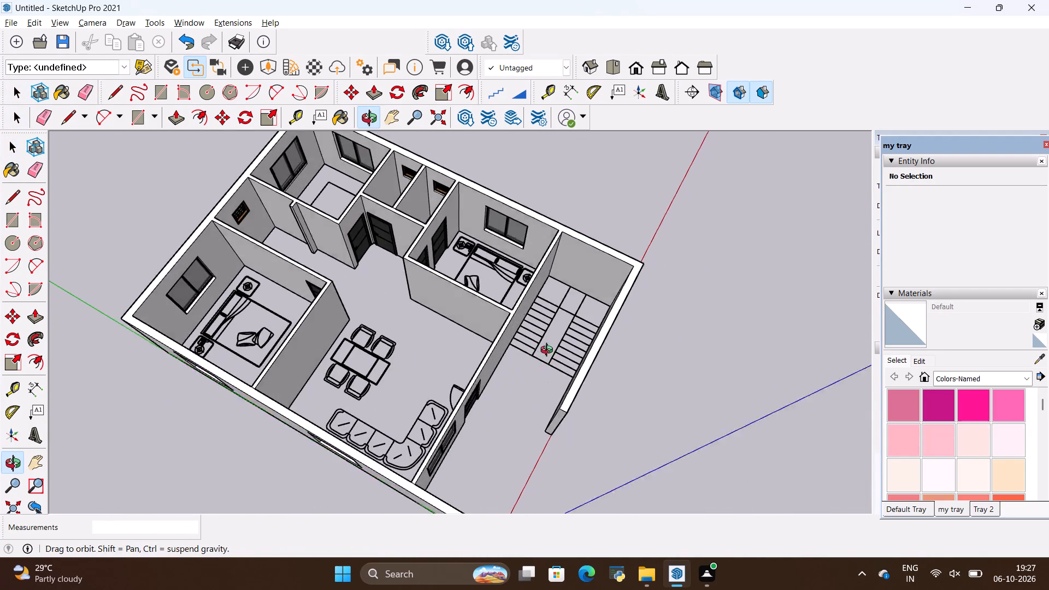
middle_drag(549, 351, 617, 336)
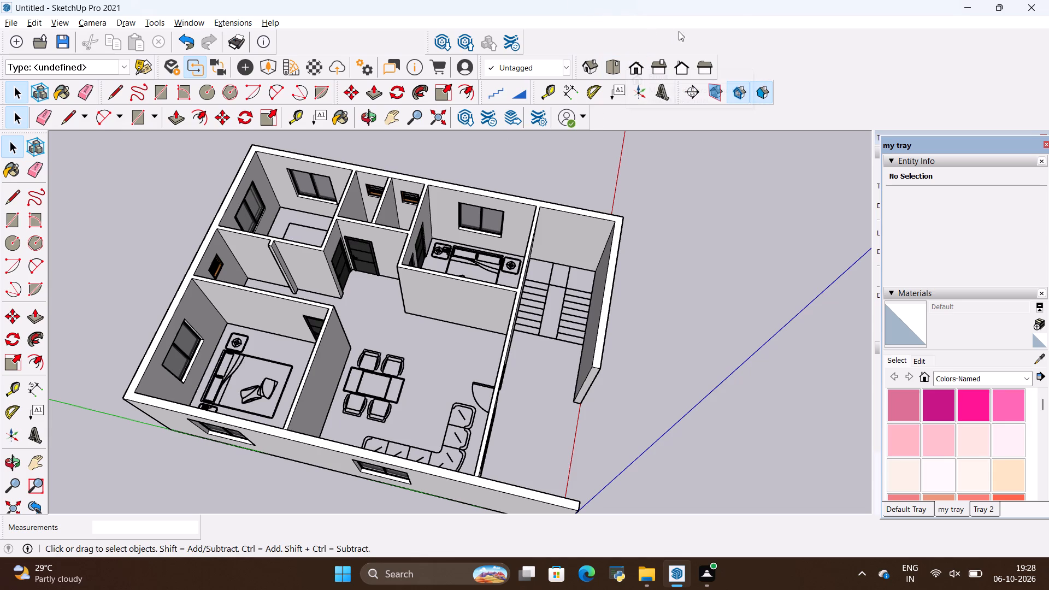
Draw three adjoining rectangles over the stair landing: about 3' by 2' 10" beside the house wall, 3' by 2' and 3' by 3'.
scroll(741, 13, up, 2)
scroll(679, 300, up, 7)
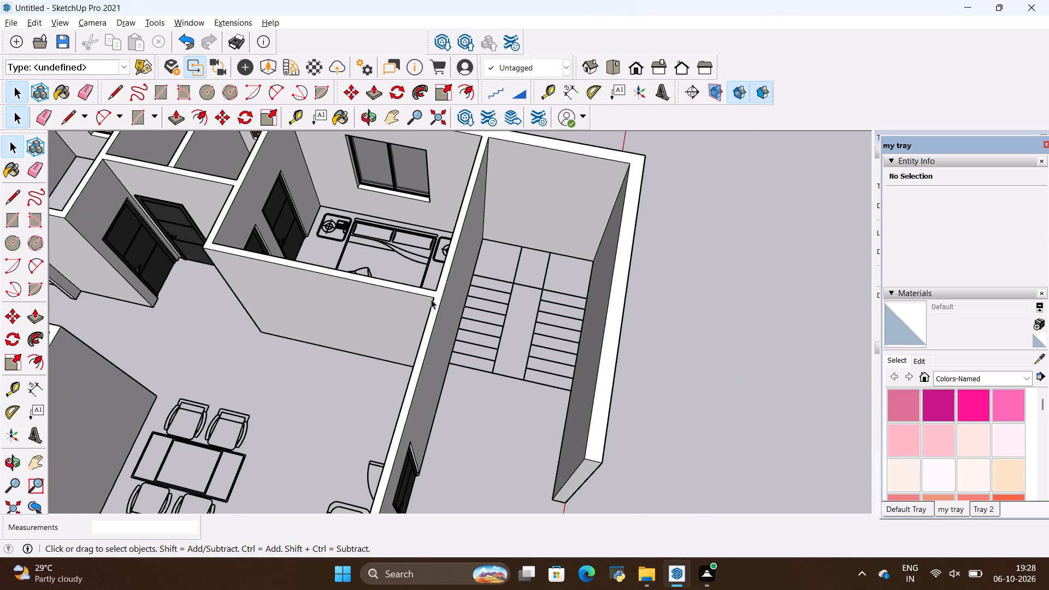
scroll(431, 299, up, 3)
key(r)
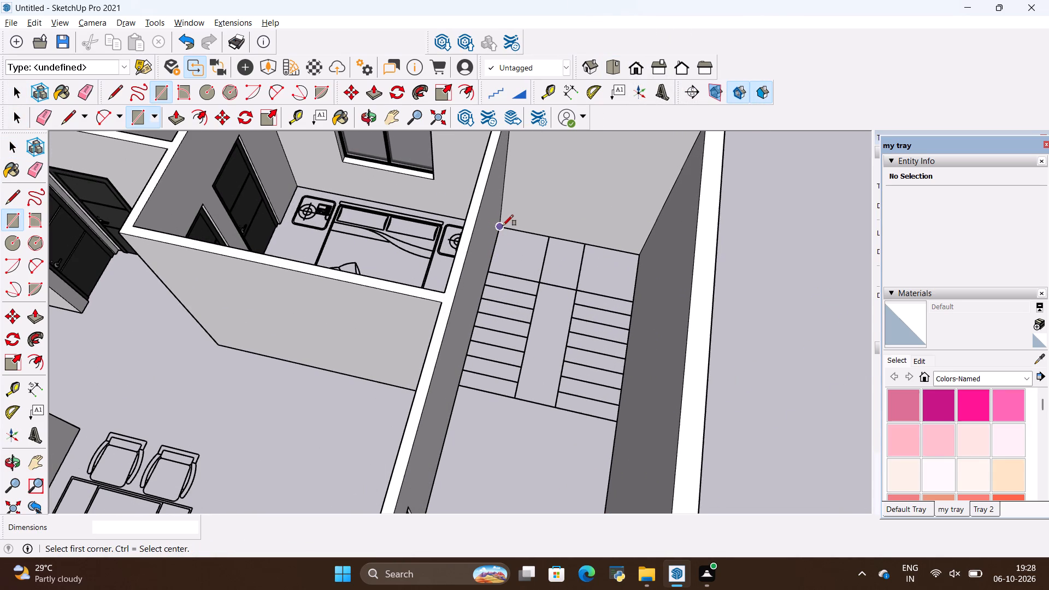
click(499, 226)
click(541, 281)
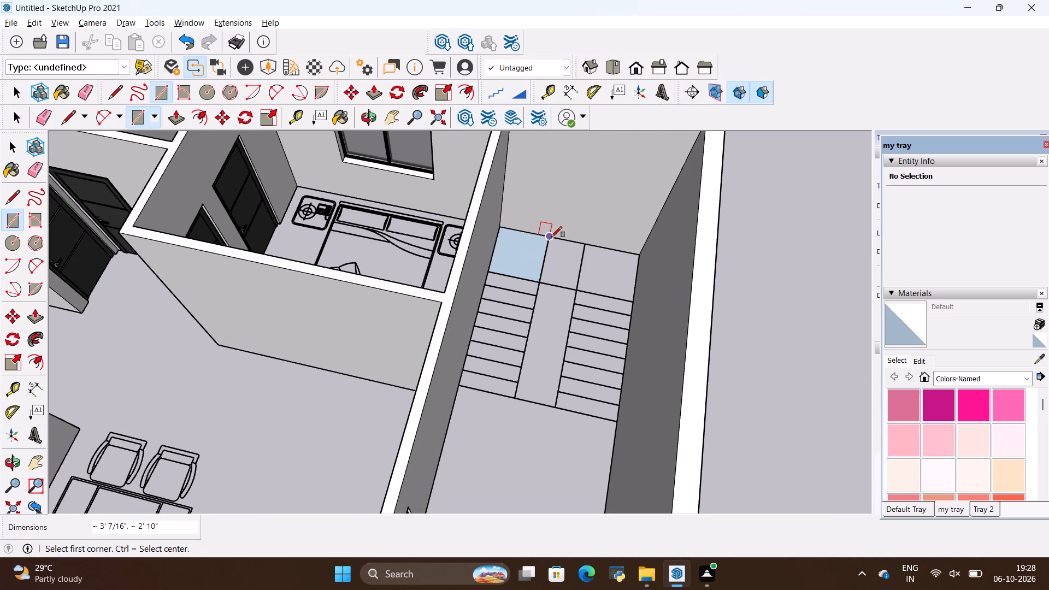
click(551, 237)
click(576, 291)
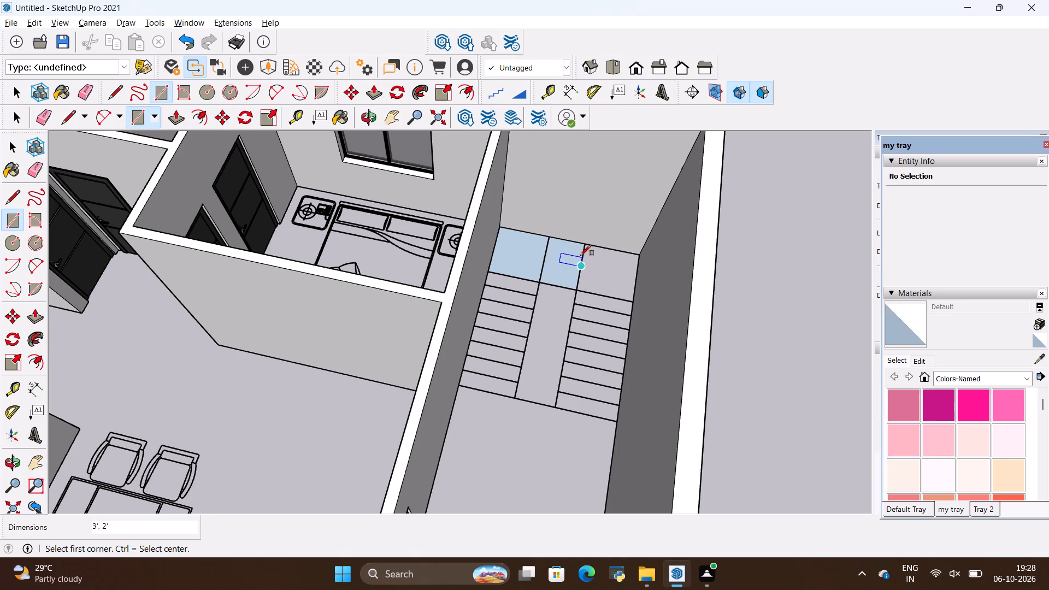
click(588, 241)
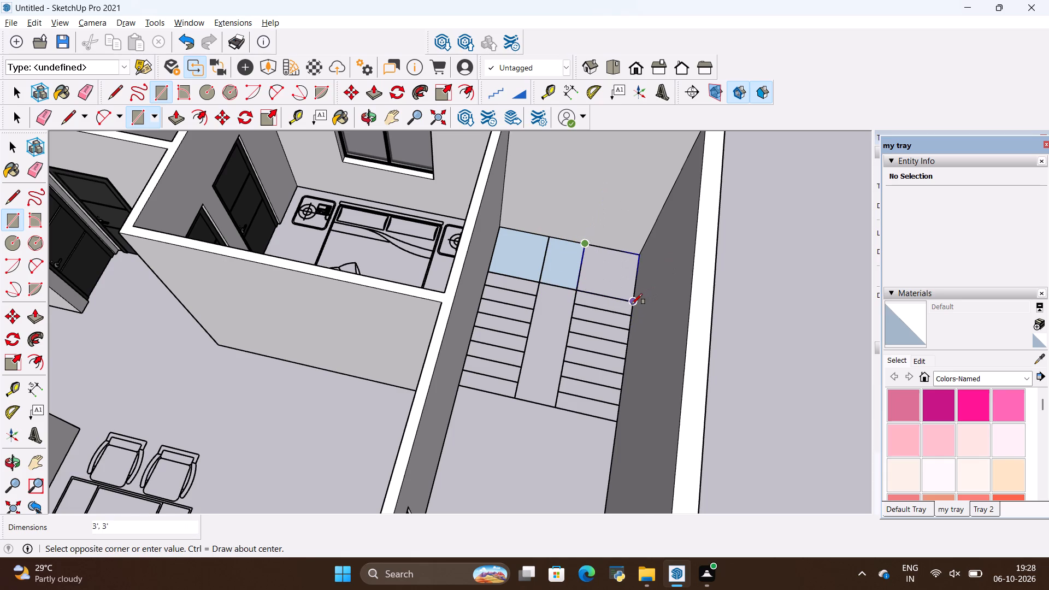
click(632, 304)
Trace the three treads nearest the landing in the outer-wall flight with 3' by 10" rectangles.
click(578, 293)
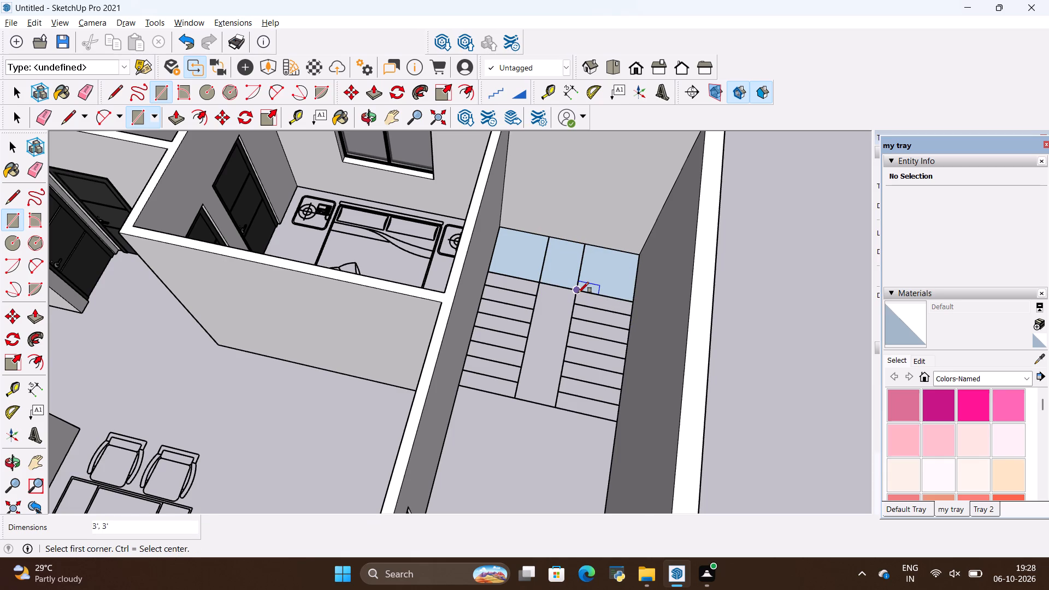
click(629, 316)
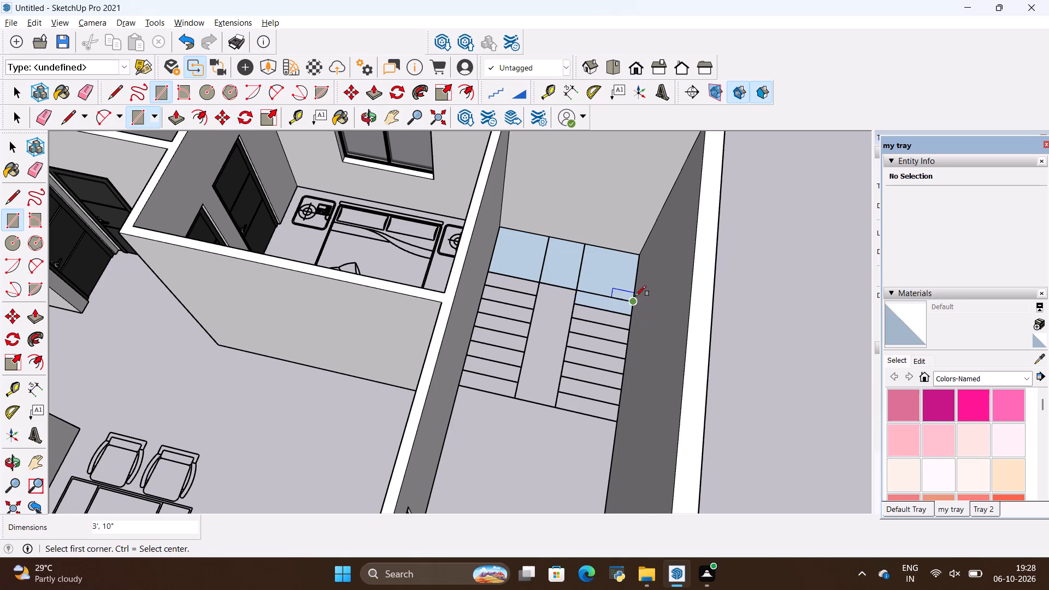
click(633, 315)
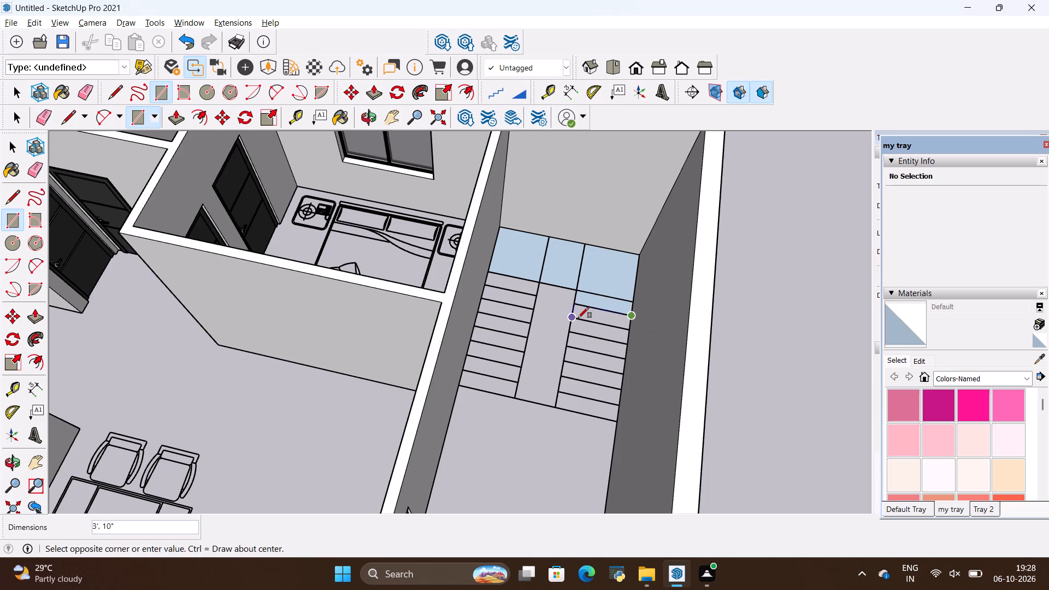
click(578, 318)
click(571, 320)
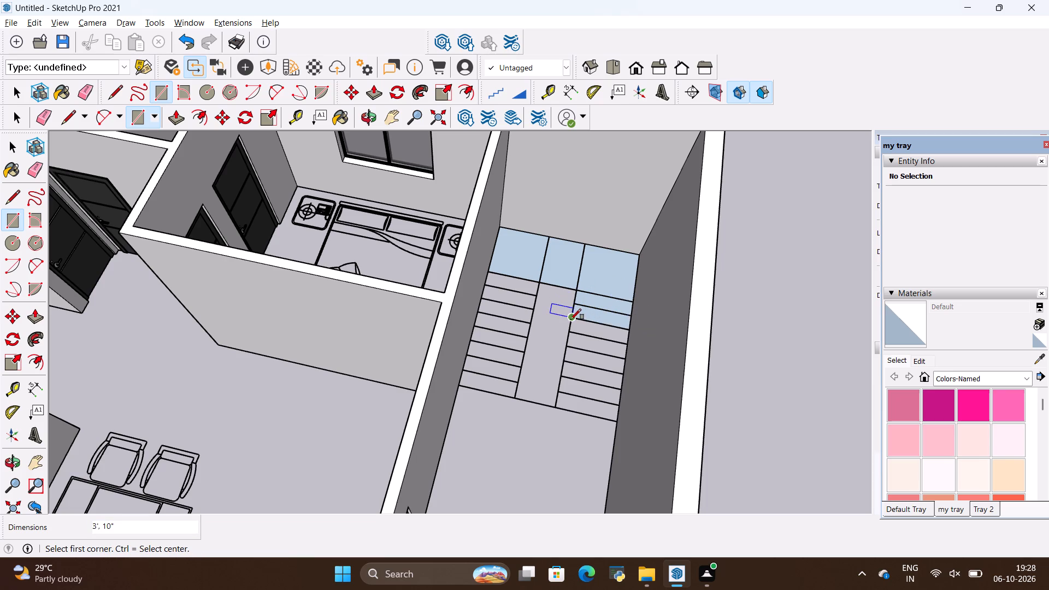
click(627, 344)
Trace the remaining five treads of the outer-wall flight with 3' by 10" rectangles.
scroll(622, 337, up, 6)
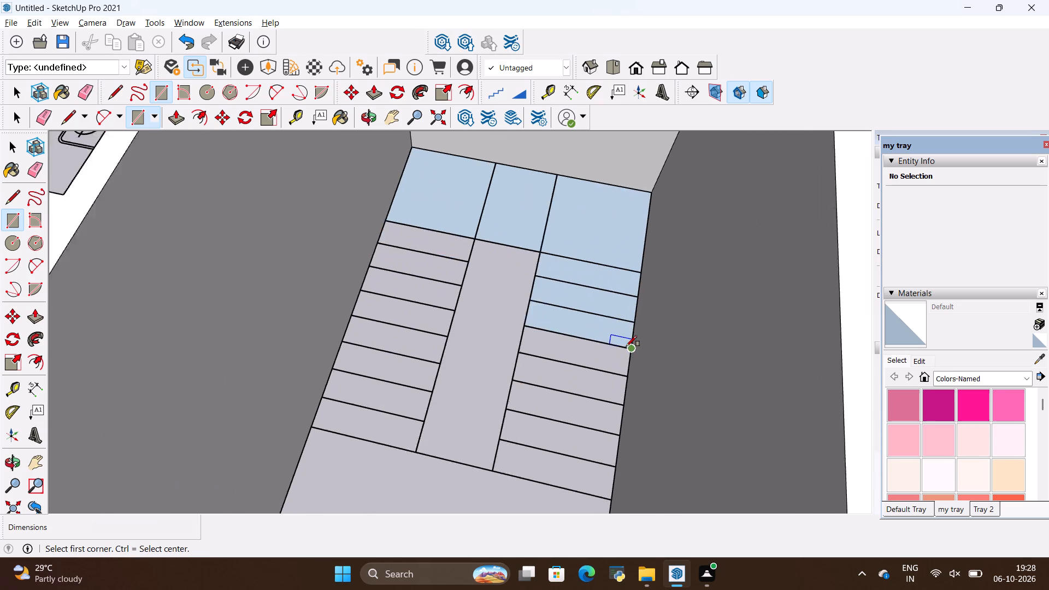
scroll(626, 346, up, 1)
scroll(602, 295, down, 3)
scroll(609, 432, up, 4)
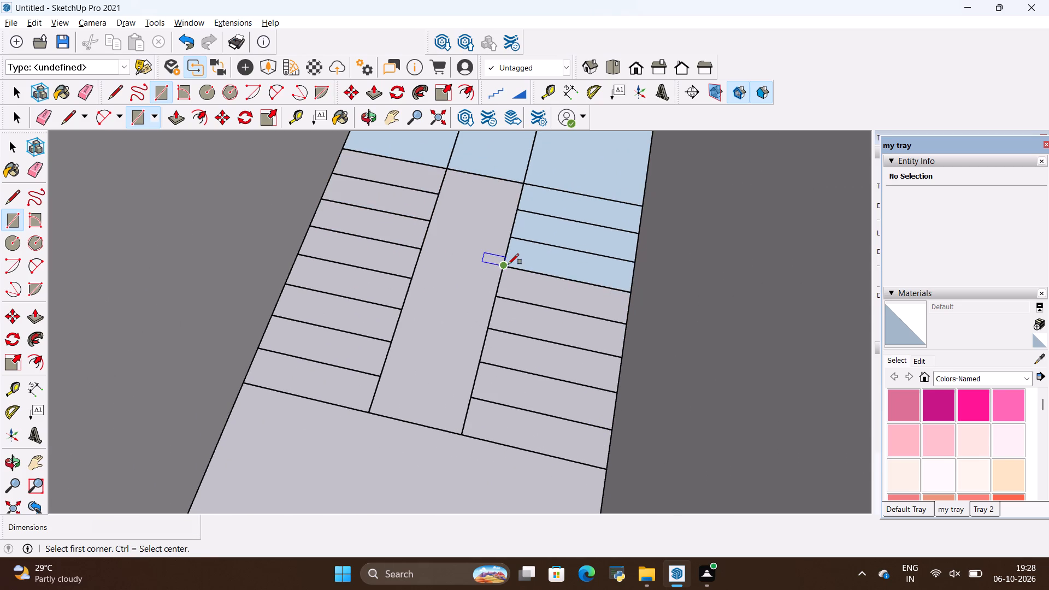
click(508, 264)
click(623, 320)
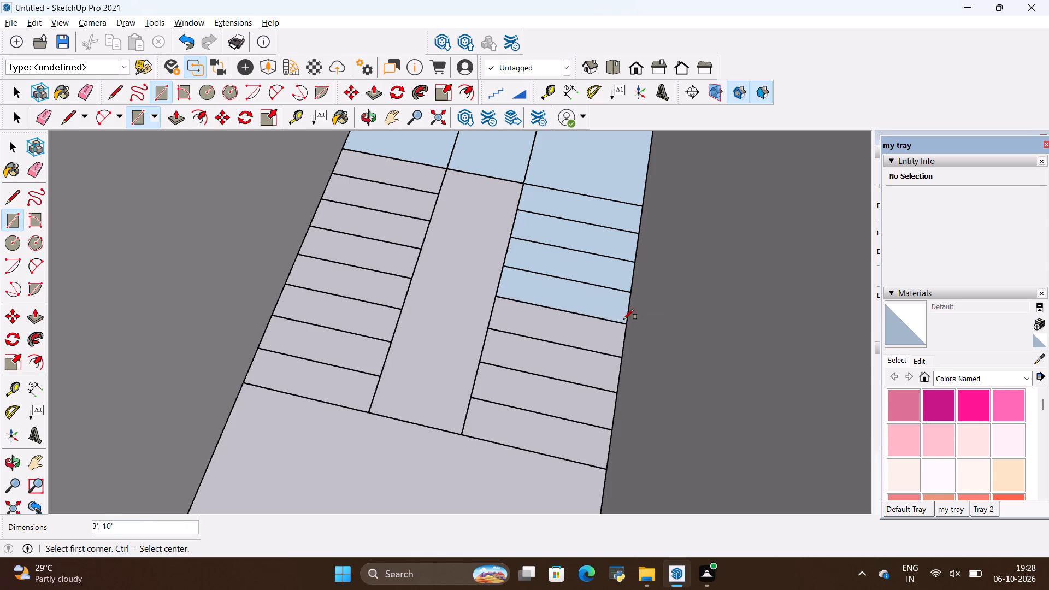
click(627, 325)
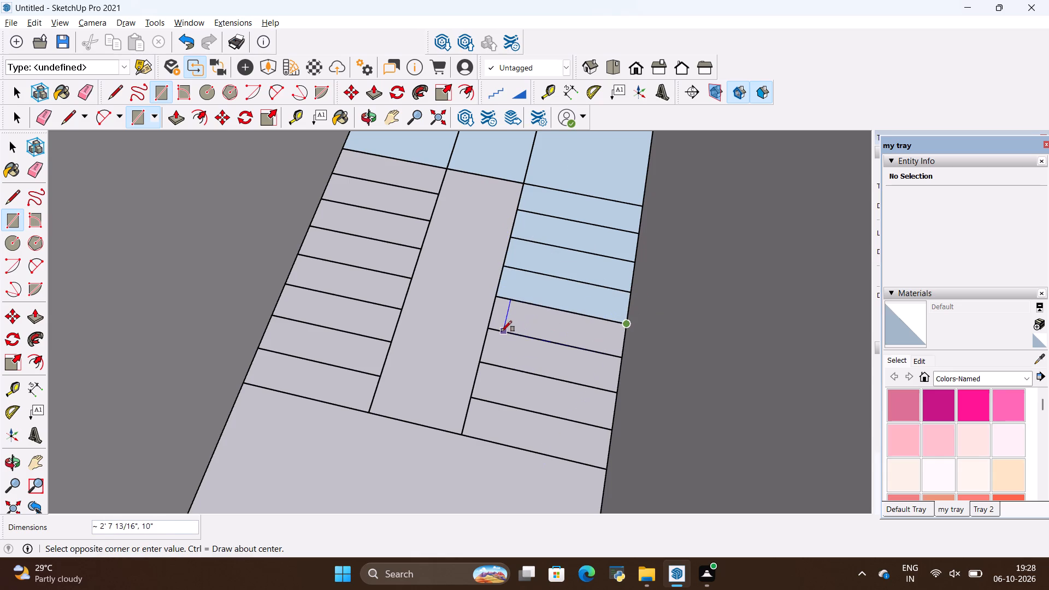
click(492, 332)
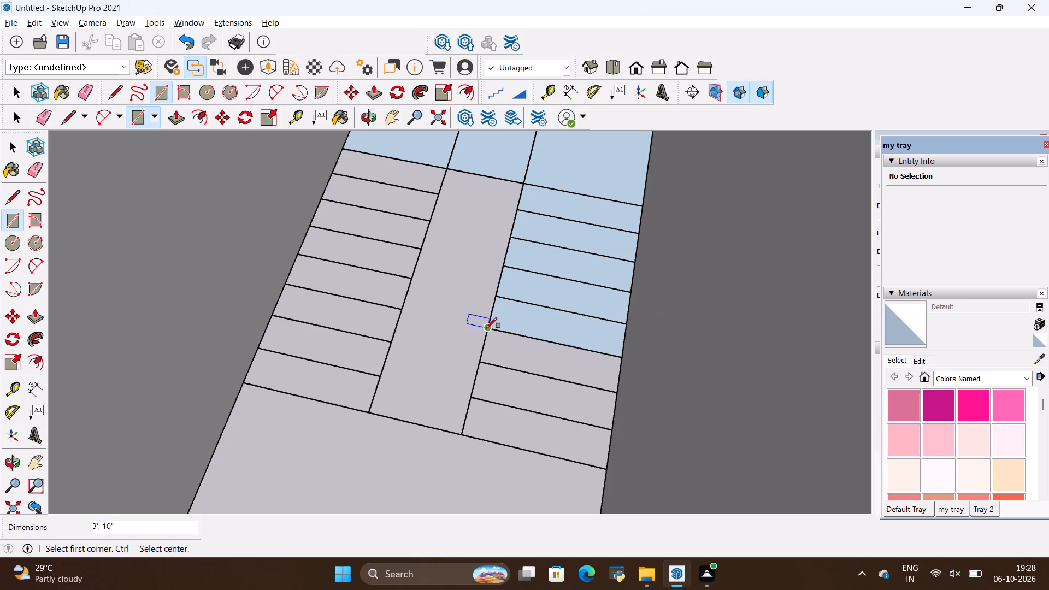
click(486, 328)
click(621, 392)
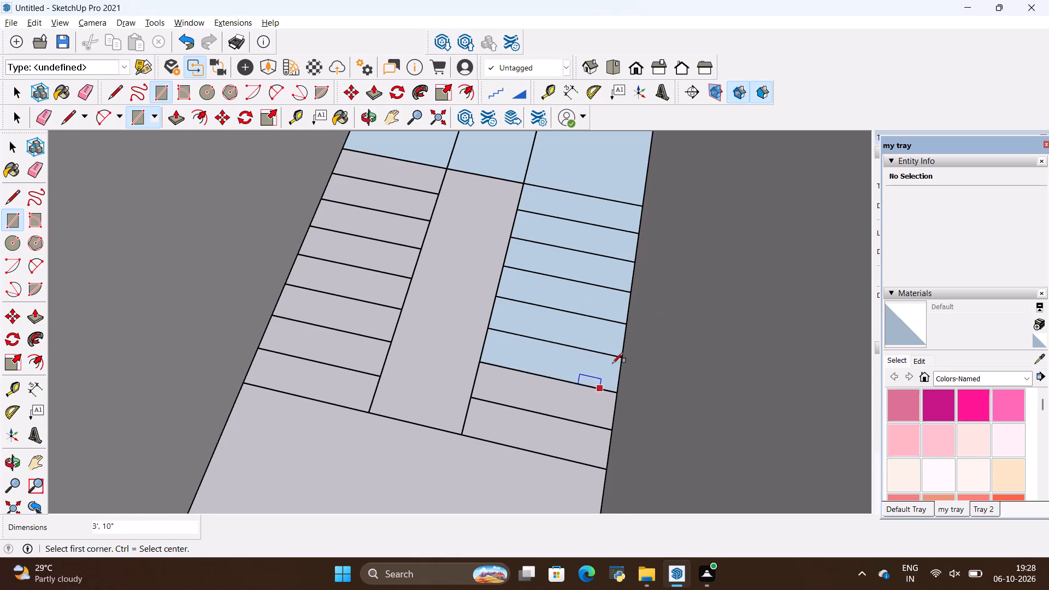
click(617, 393)
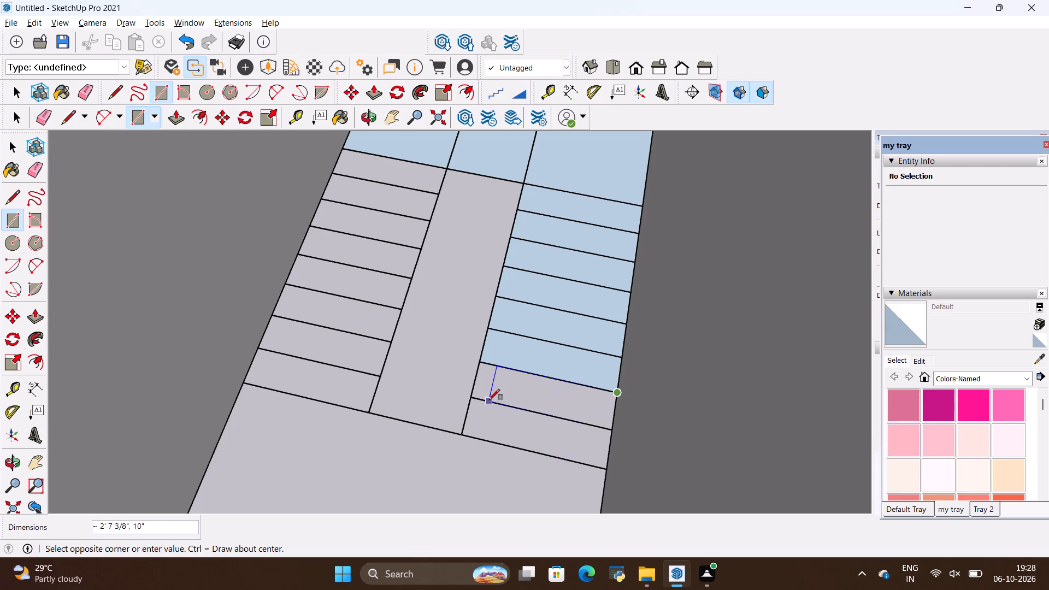
click(476, 400)
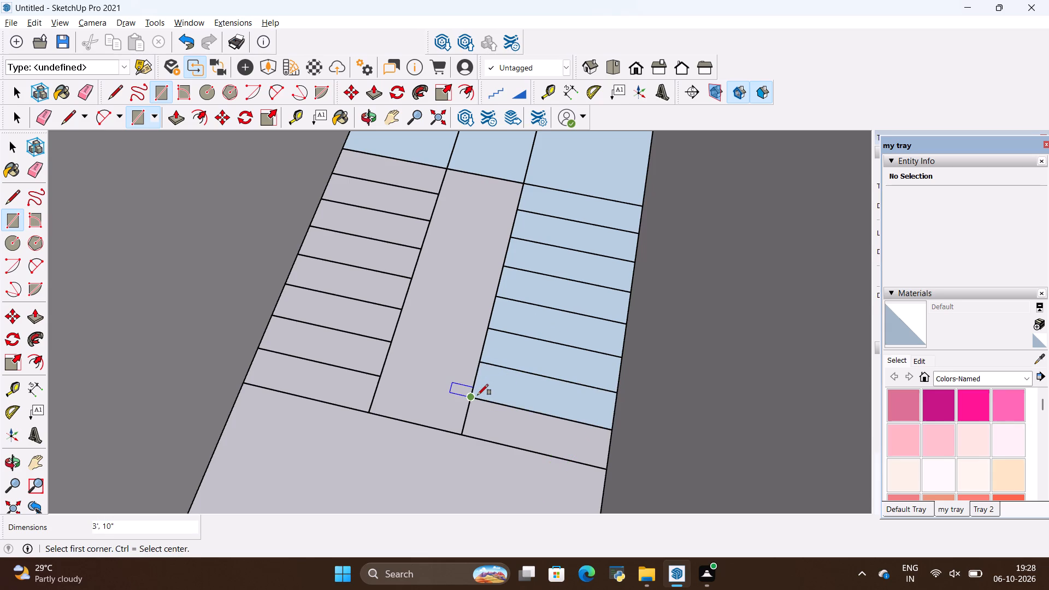
click(478, 395)
click(605, 471)
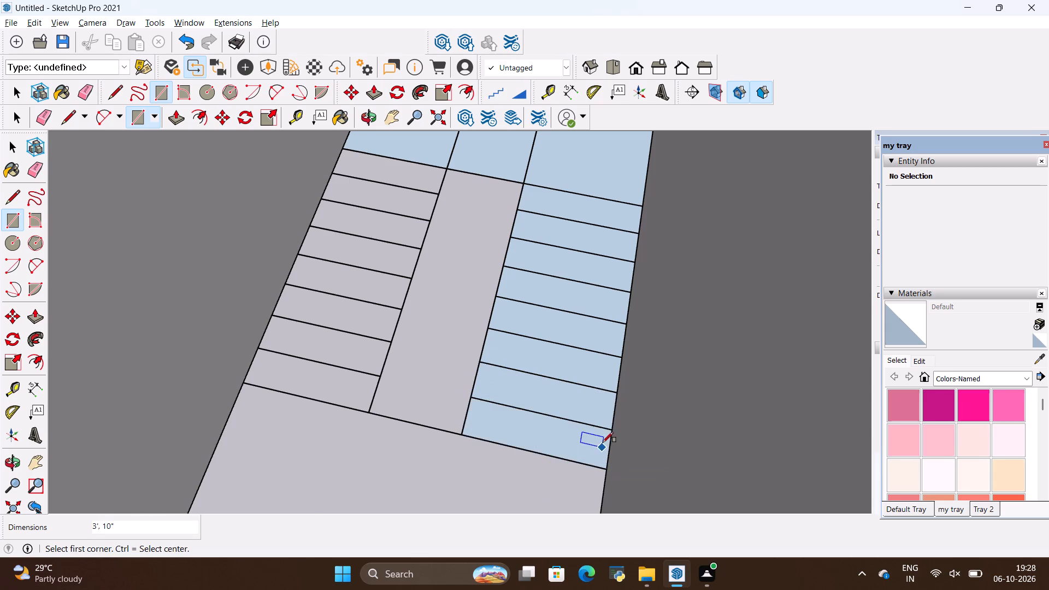
Trace the four treads nearest the landing in the flight beside the house wall with 2' 9 3/4" by 10" rectangles.
scroll(604, 441, down, 4)
scroll(545, 290, up, 1)
scroll(422, 210, up, 3)
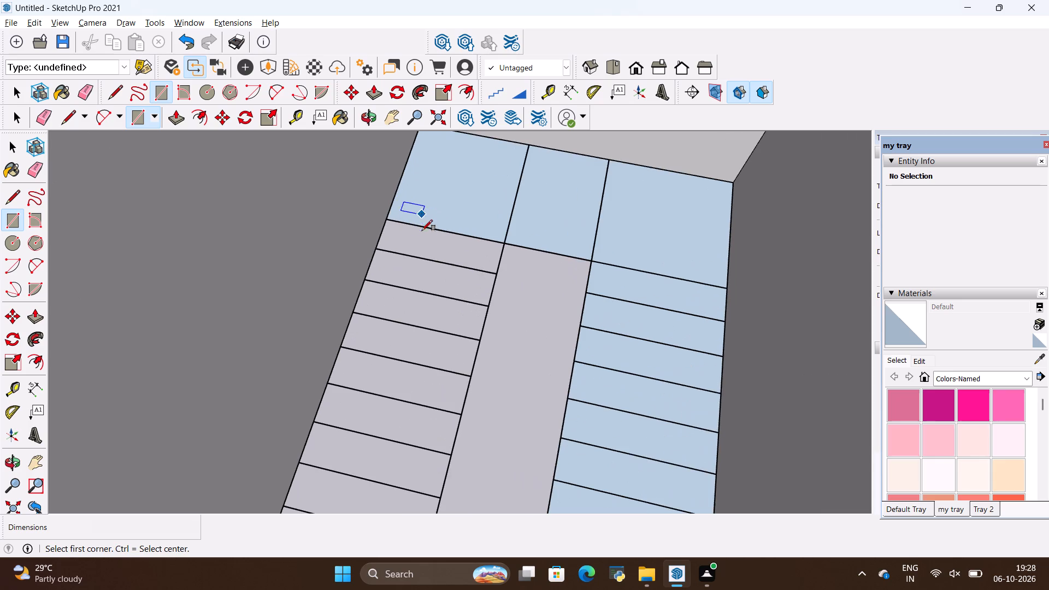
click(386, 222)
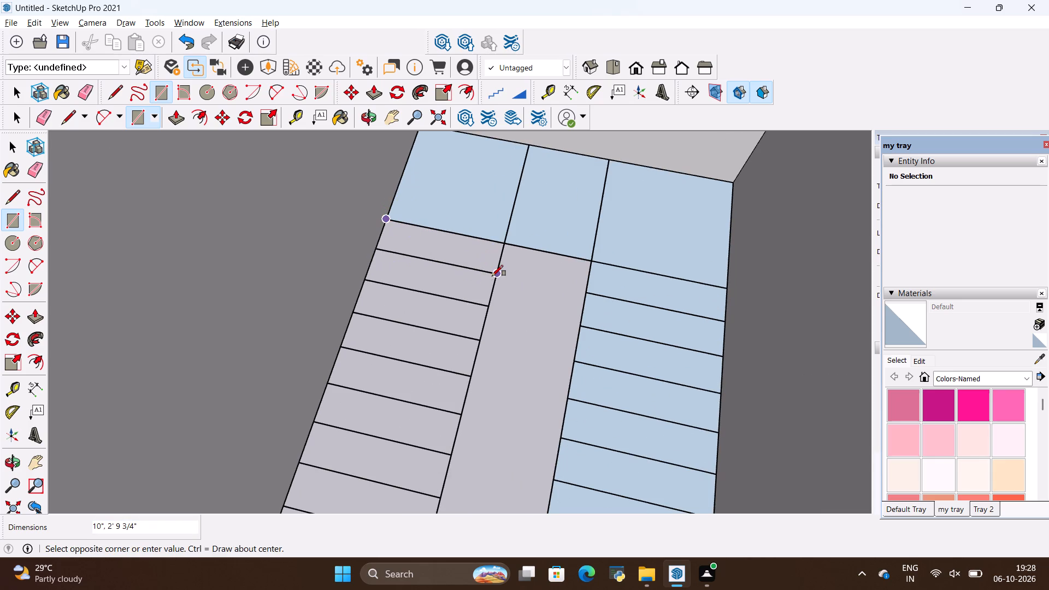
click(492, 276)
click(375, 251)
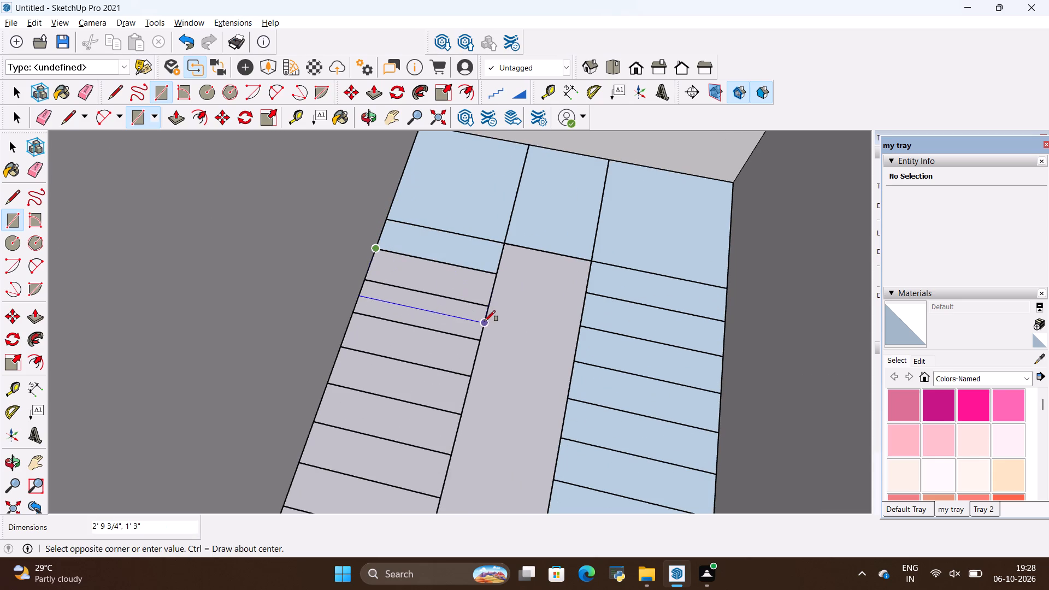
click(486, 310)
scroll(539, 280, down, 11)
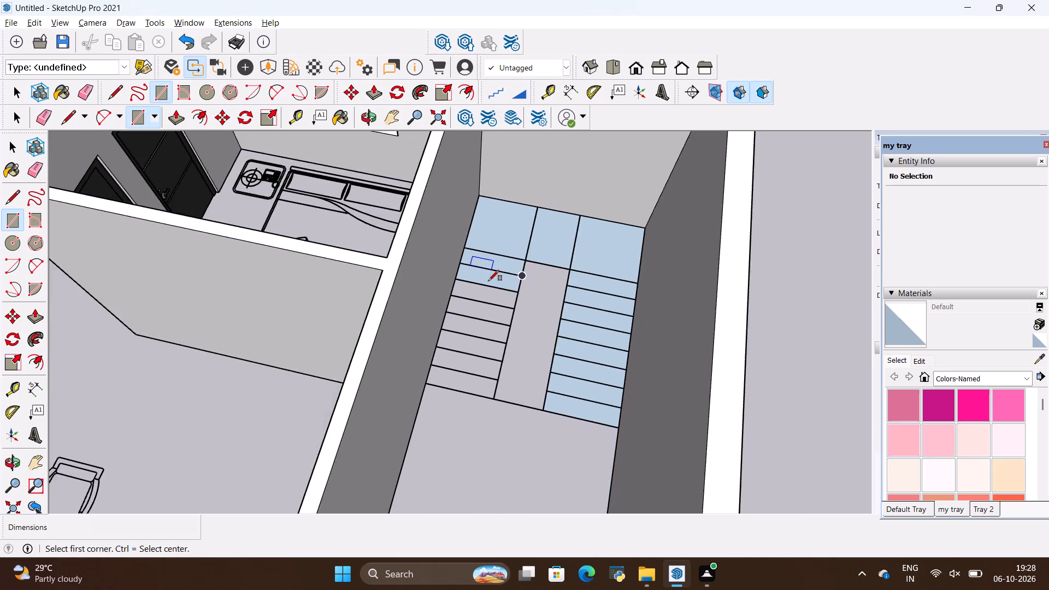
scroll(488, 281, up, 7)
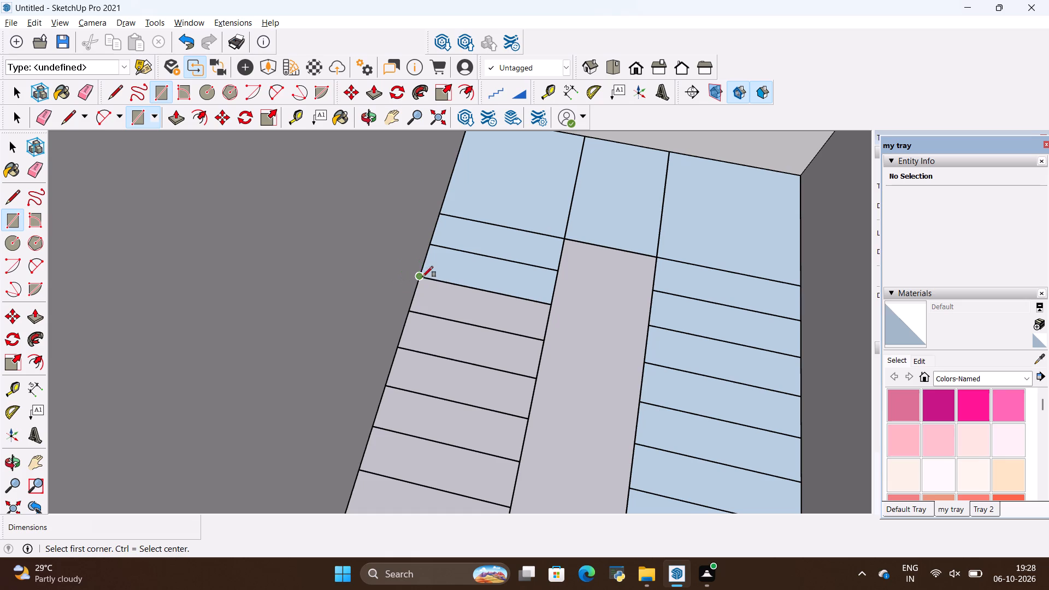
click(424, 274)
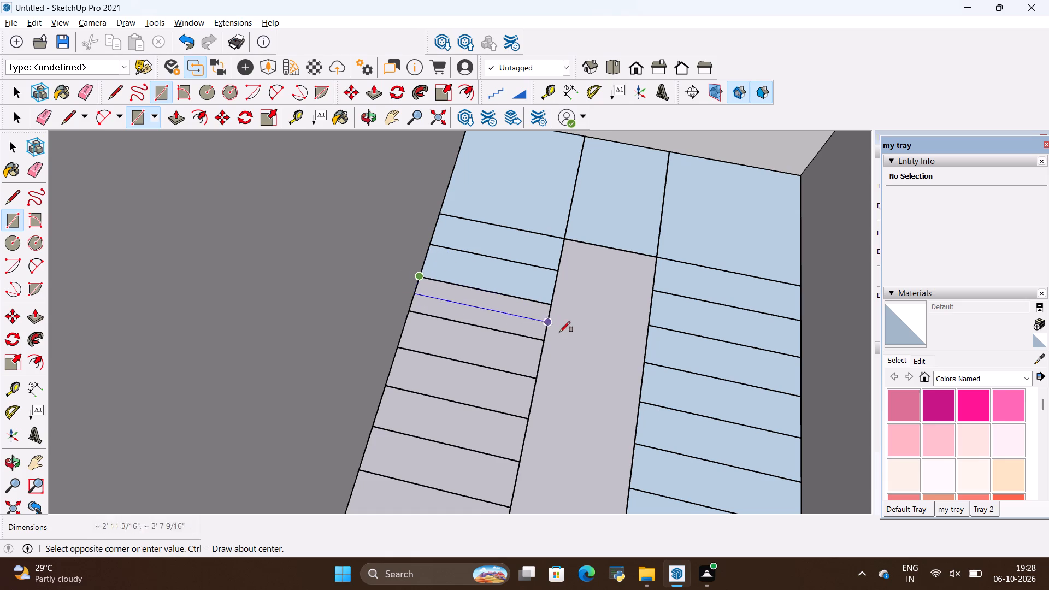
scroll(552, 340, up, 4)
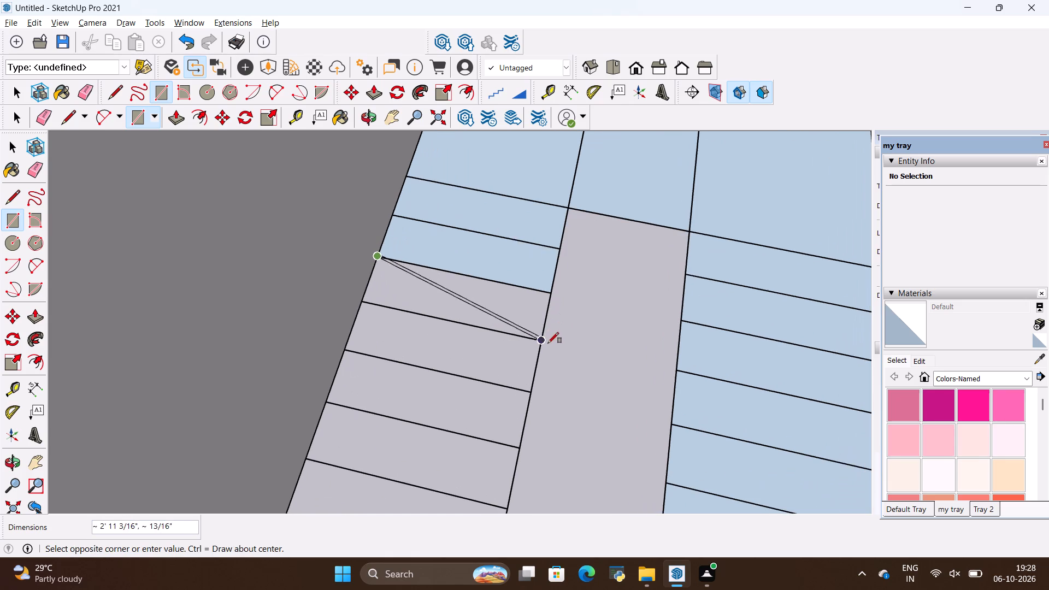
click(541, 341)
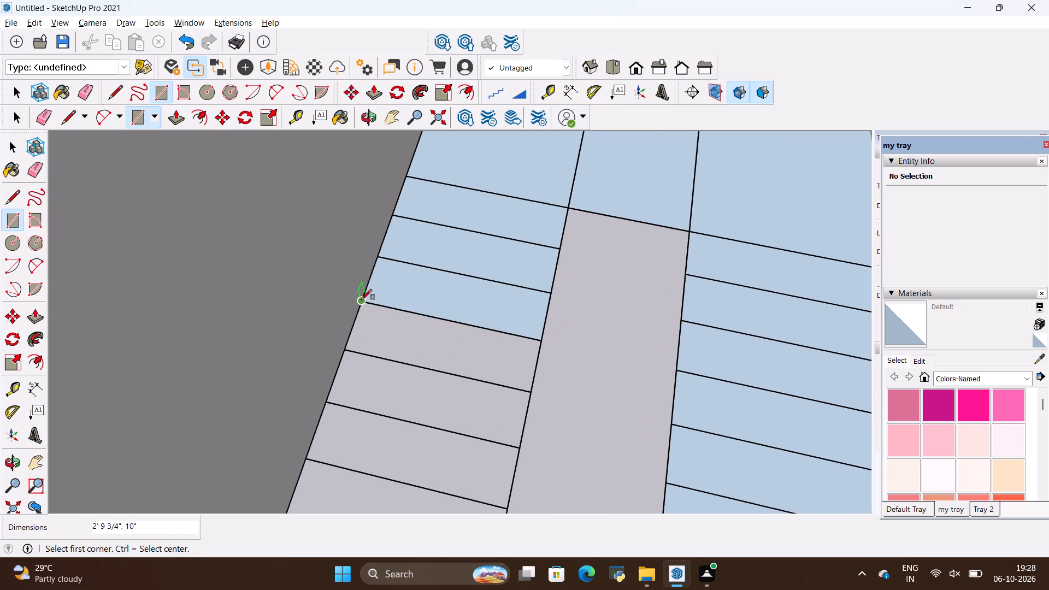
click(362, 302)
click(528, 394)
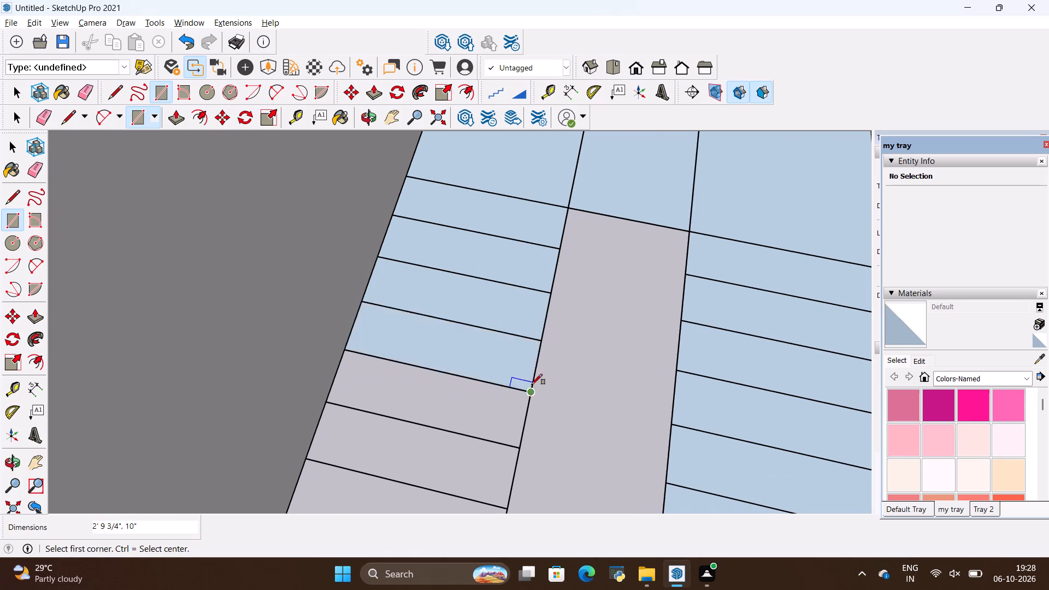
Trace the last four treads of the flight beside the house wall with 2' 9 3/4" by 10" rectangles, and leave the Rectangle tool.
scroll(625, 308, down, 16)
scroll(633, 355, up, 4)
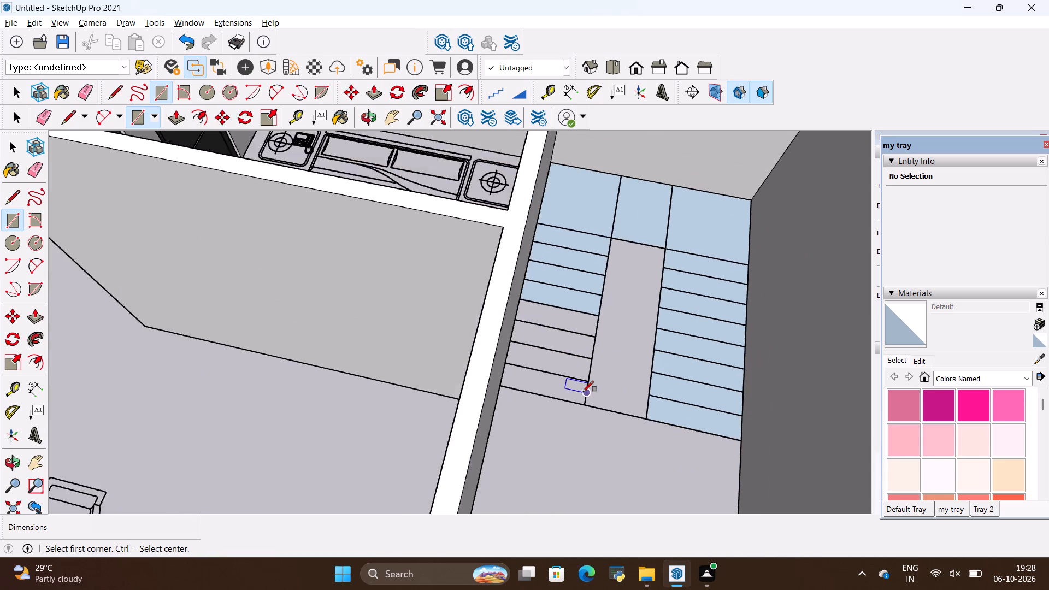
scroll(583, 392, up, 6)
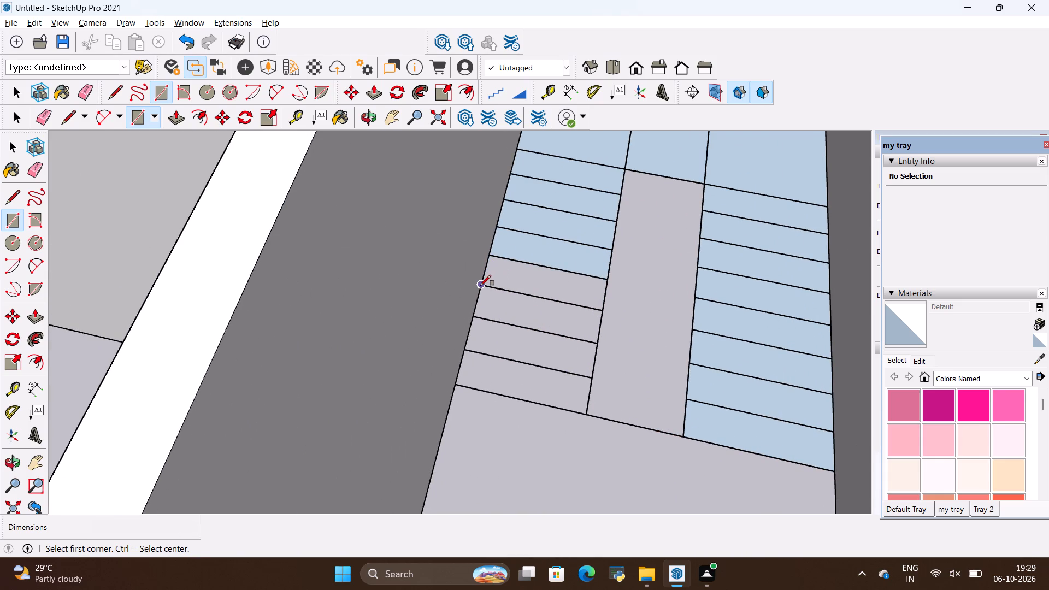
click(480, 286)
click(602, 277)
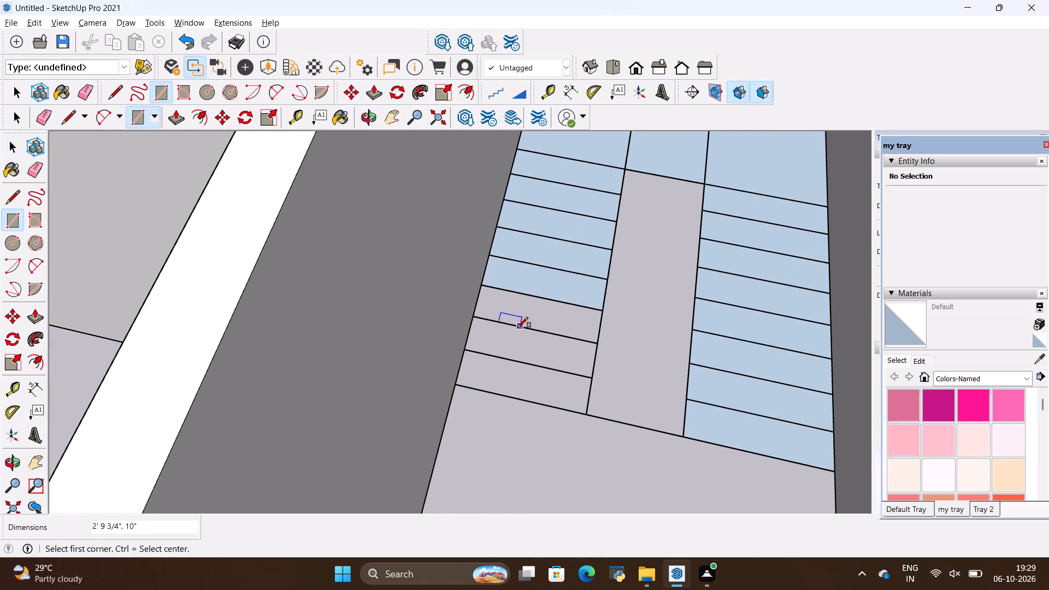
click(469, 315)
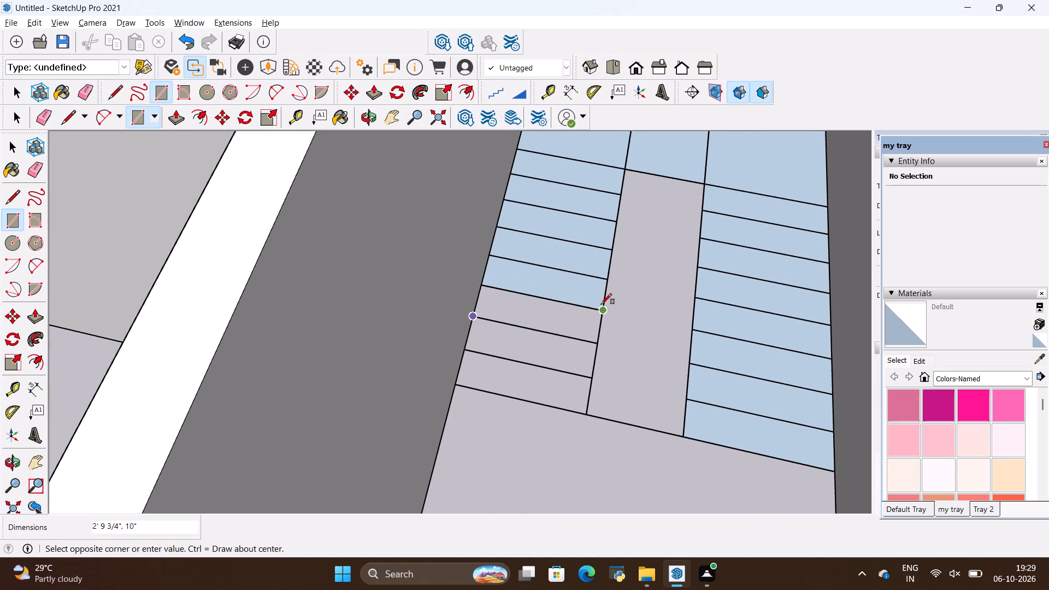
click(602, 305)
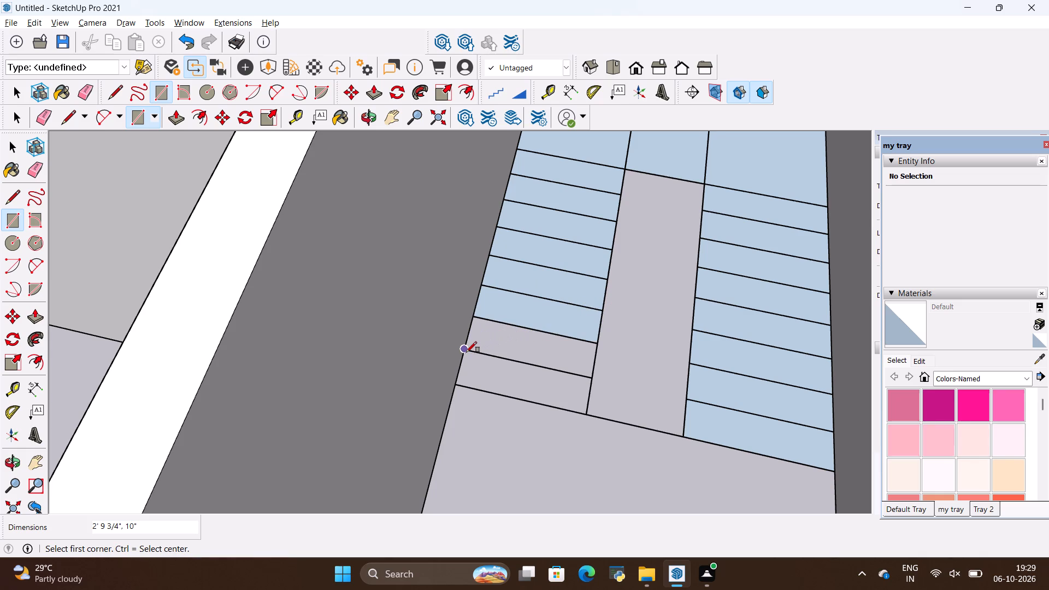
click(465, 352)
click(599, 340)
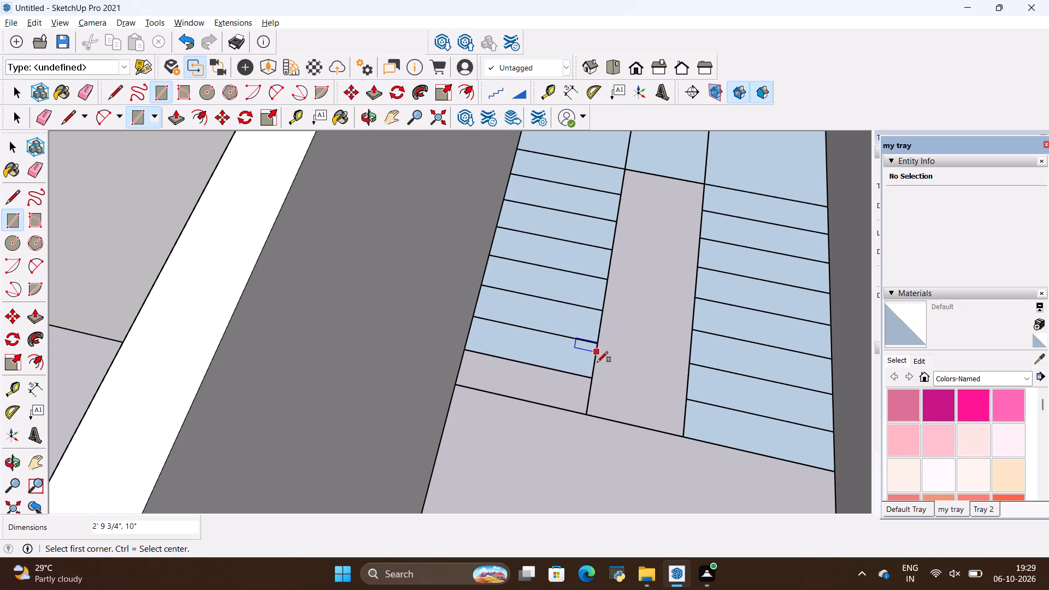
click(592, 377)
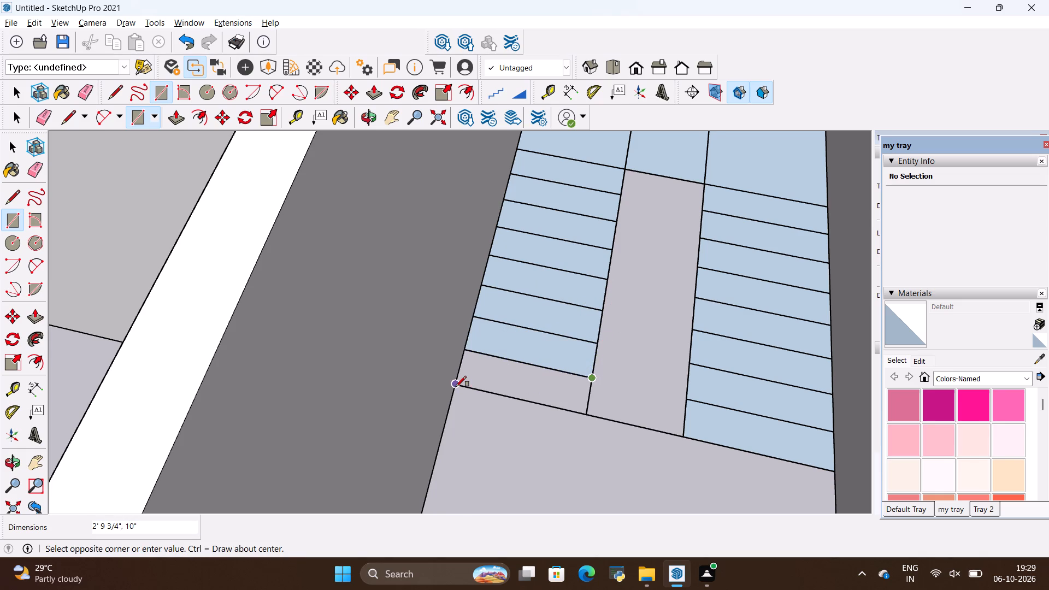
click(456, 387)
scroll(500, 340, down, 5)
key(space)
click(549, 419)
scroll(551, 411, down, 4)
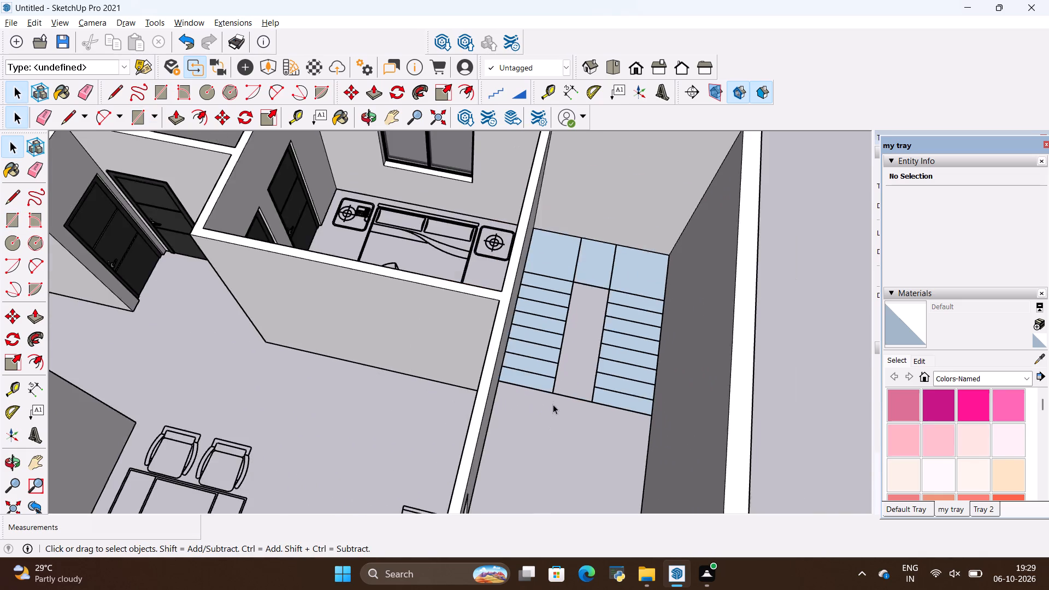
scroll(553, 404, down, 9)
key(space)
click(721, 350)
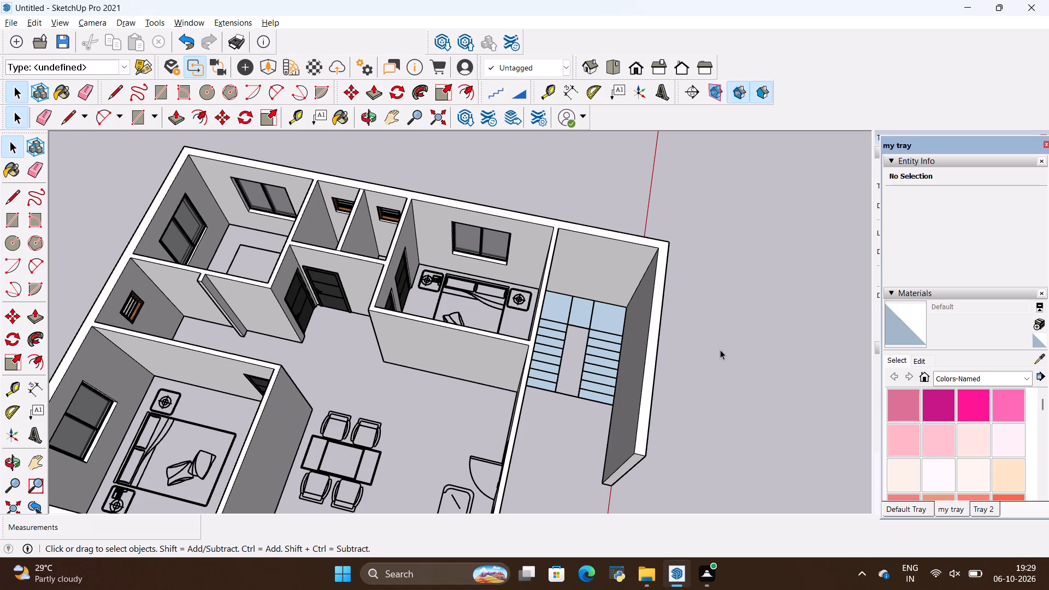
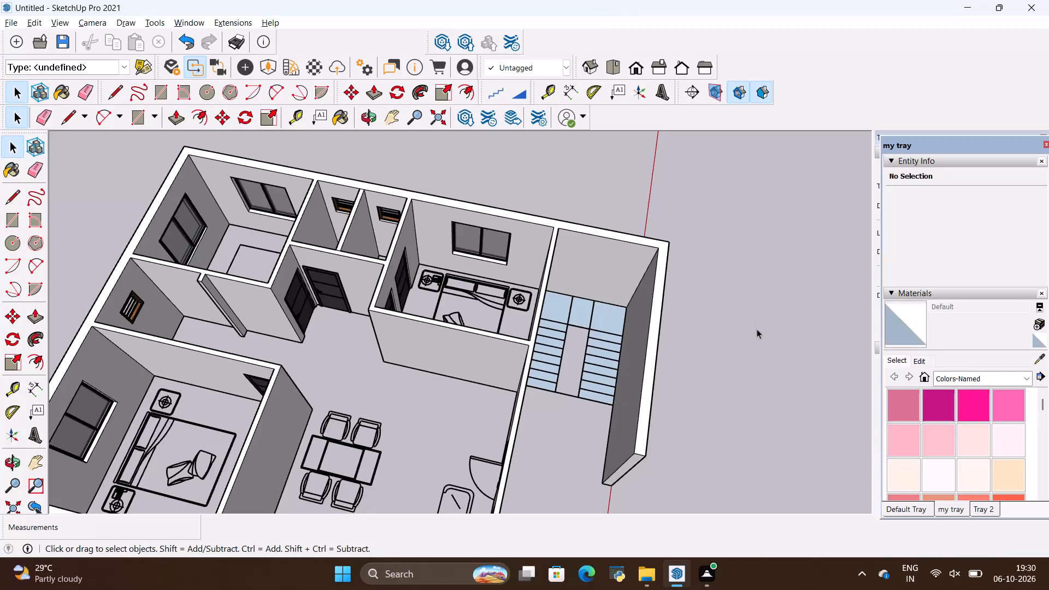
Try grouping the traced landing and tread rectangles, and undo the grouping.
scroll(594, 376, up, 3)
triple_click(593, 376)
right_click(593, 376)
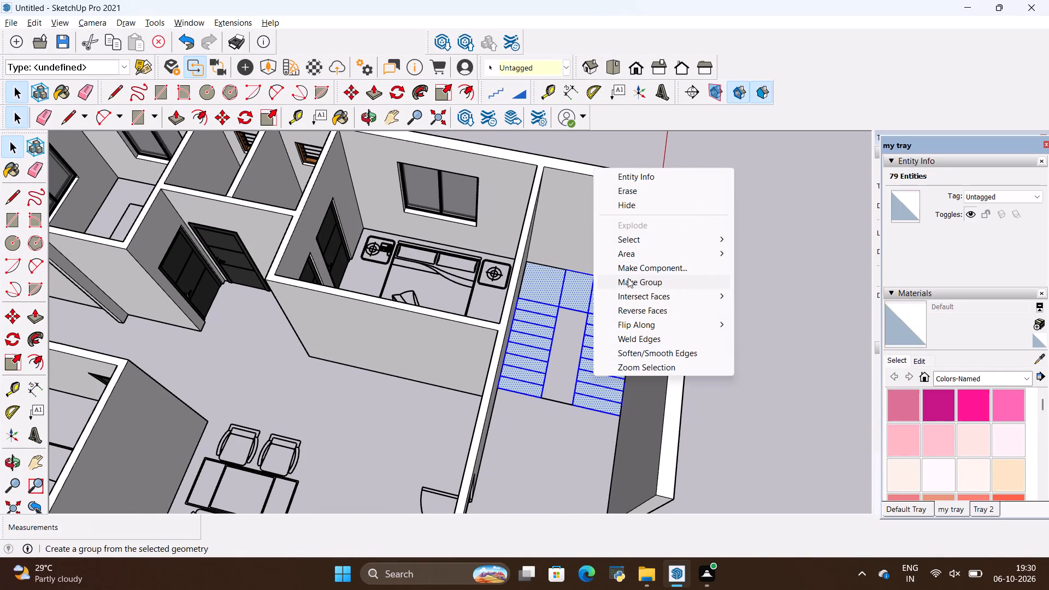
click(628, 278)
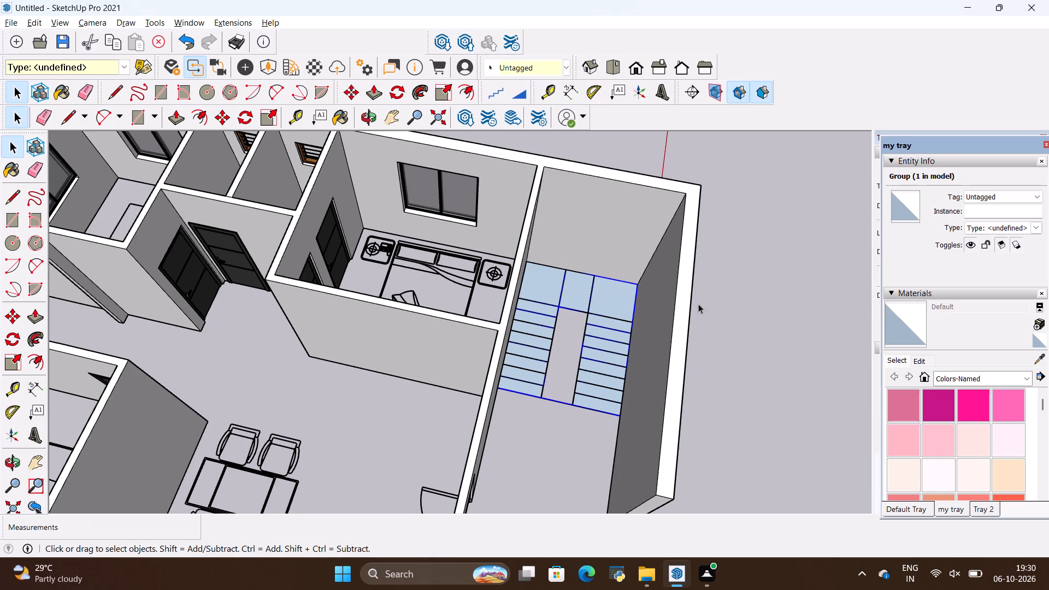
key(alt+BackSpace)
Move all the traced landing and tread faces about 23' 11" out of the stairwell to the open ground beside the house.
triple_click(608, 330)
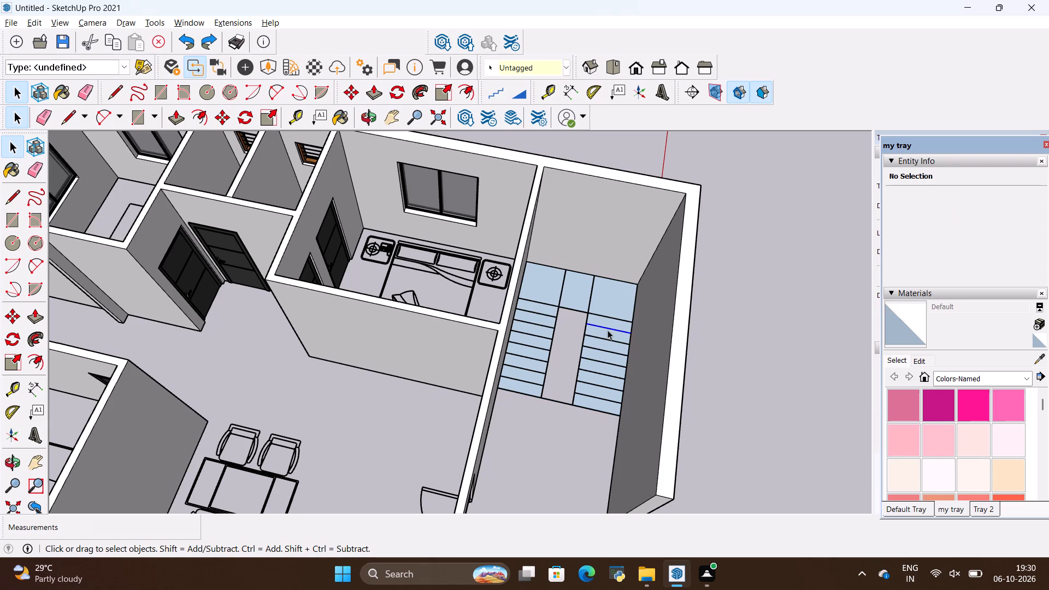
click(608, 330)
key(m)
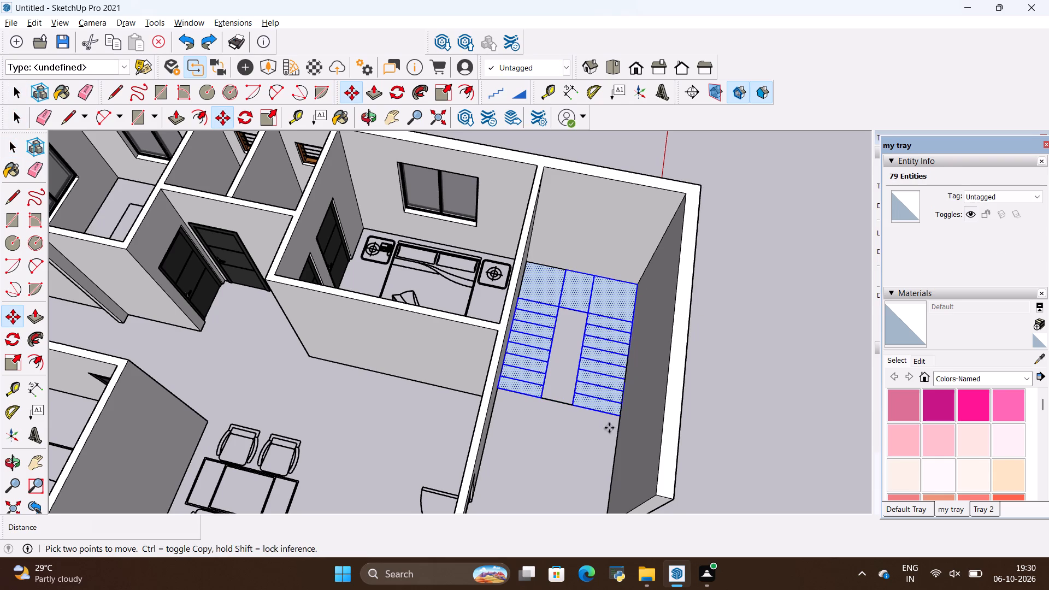
click(618, 420)
scroll(446, 407, down, 7)
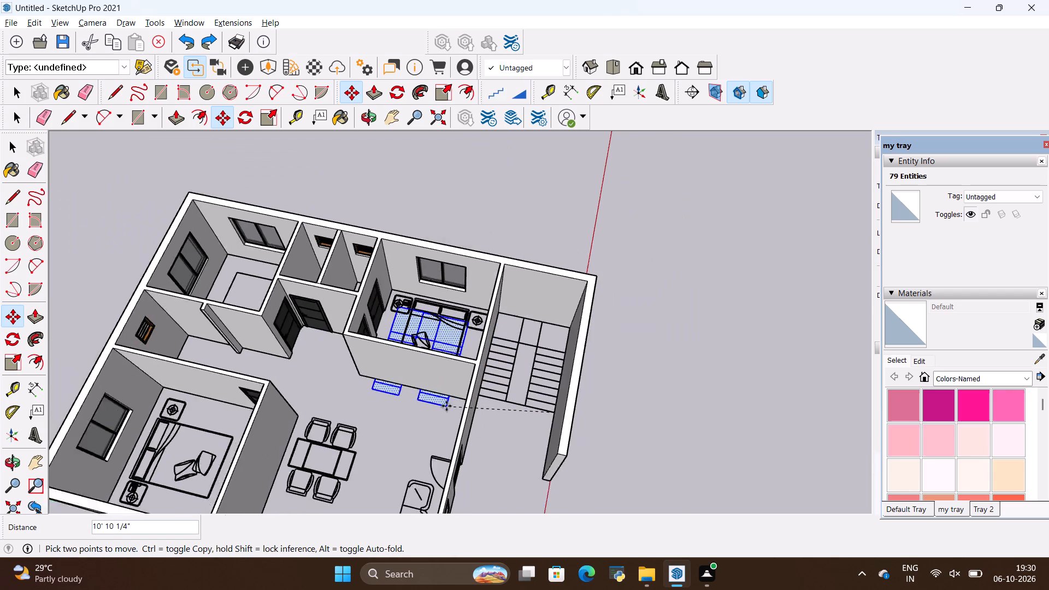
scroll(446, 406, down, 2)
click(681, 398)
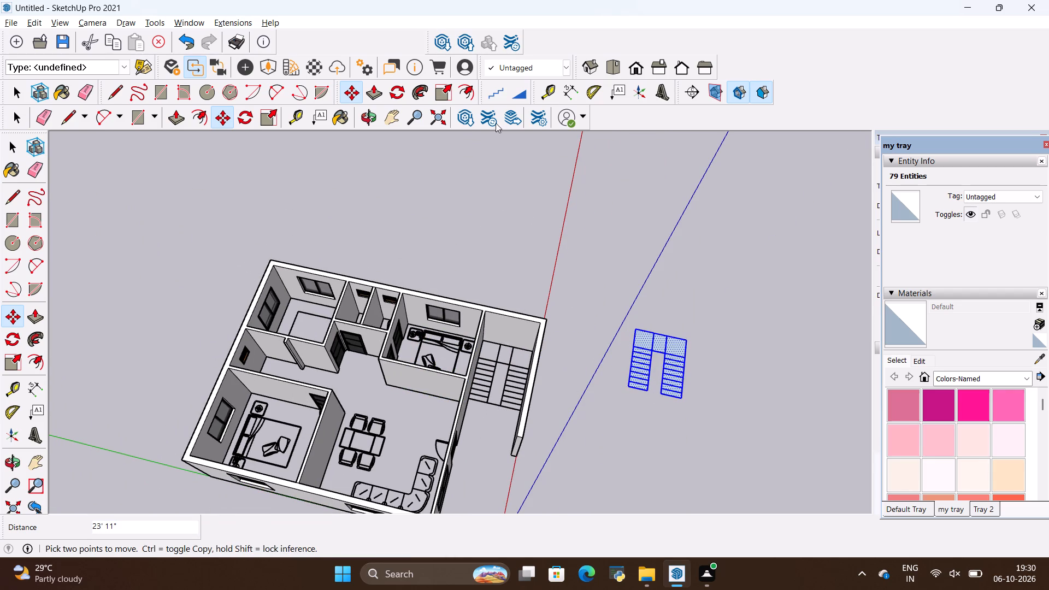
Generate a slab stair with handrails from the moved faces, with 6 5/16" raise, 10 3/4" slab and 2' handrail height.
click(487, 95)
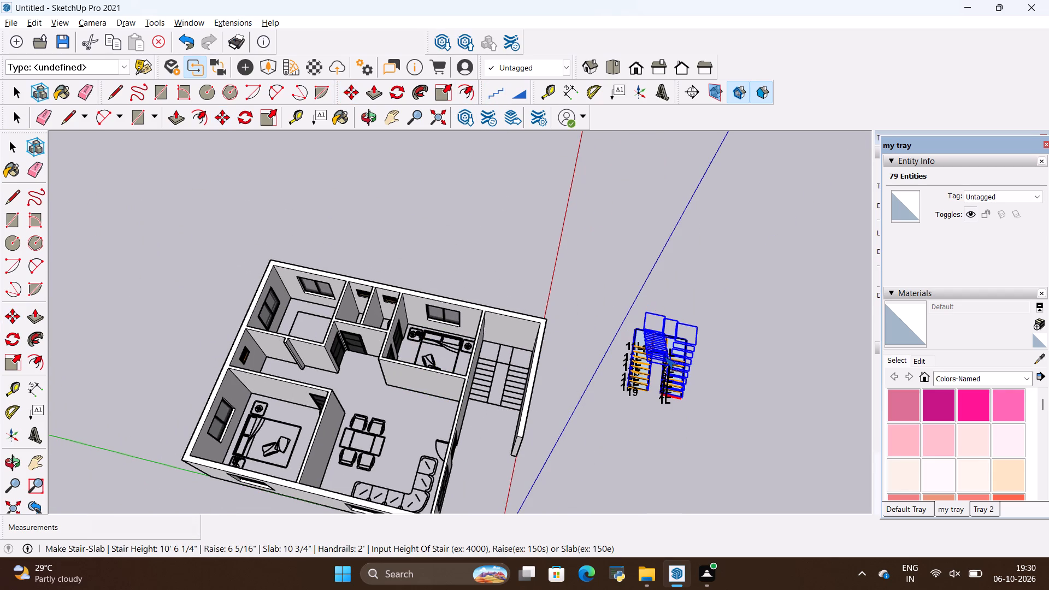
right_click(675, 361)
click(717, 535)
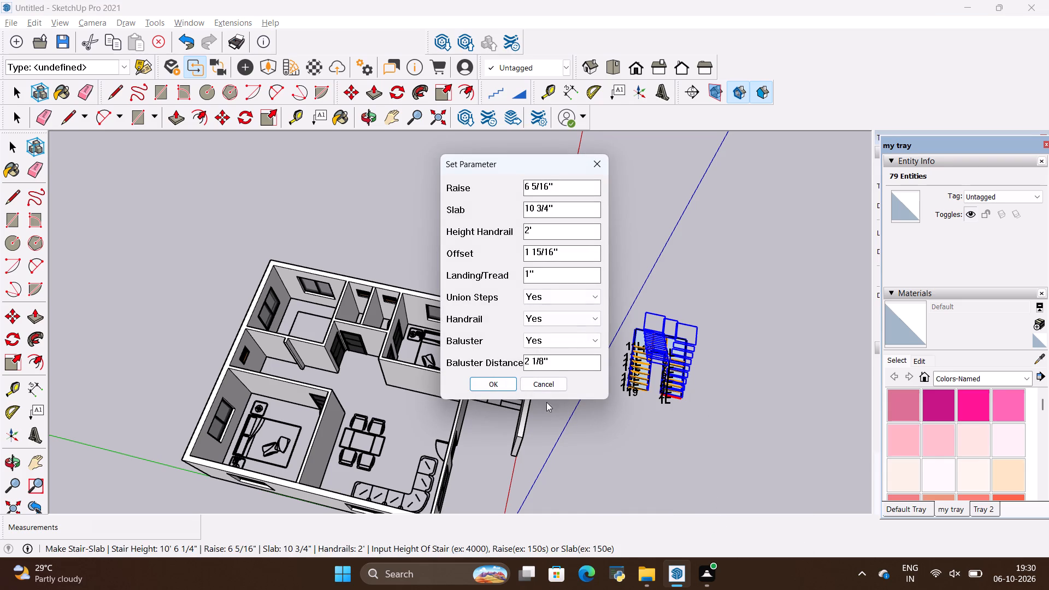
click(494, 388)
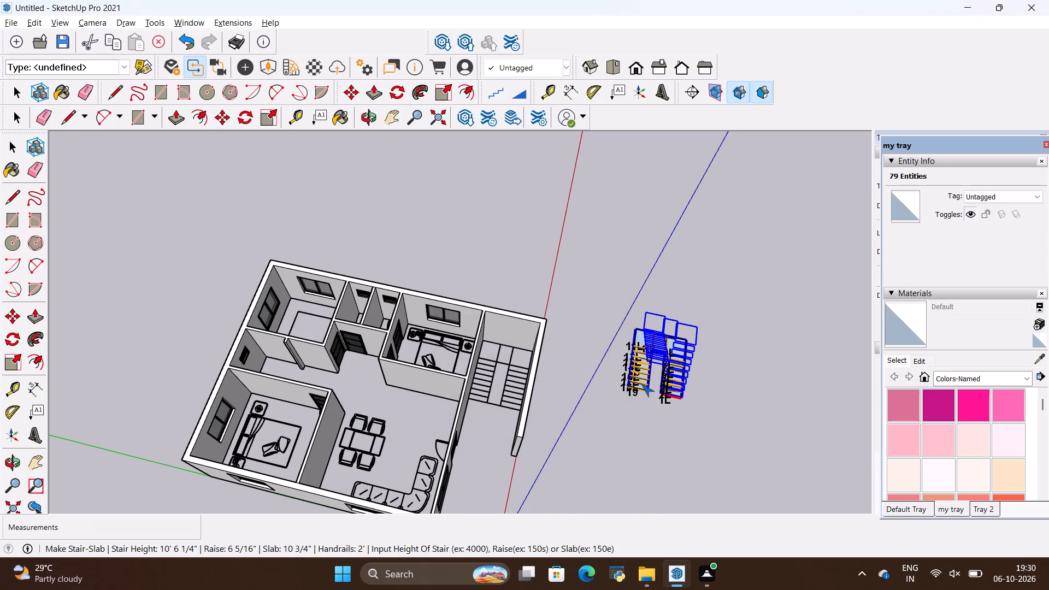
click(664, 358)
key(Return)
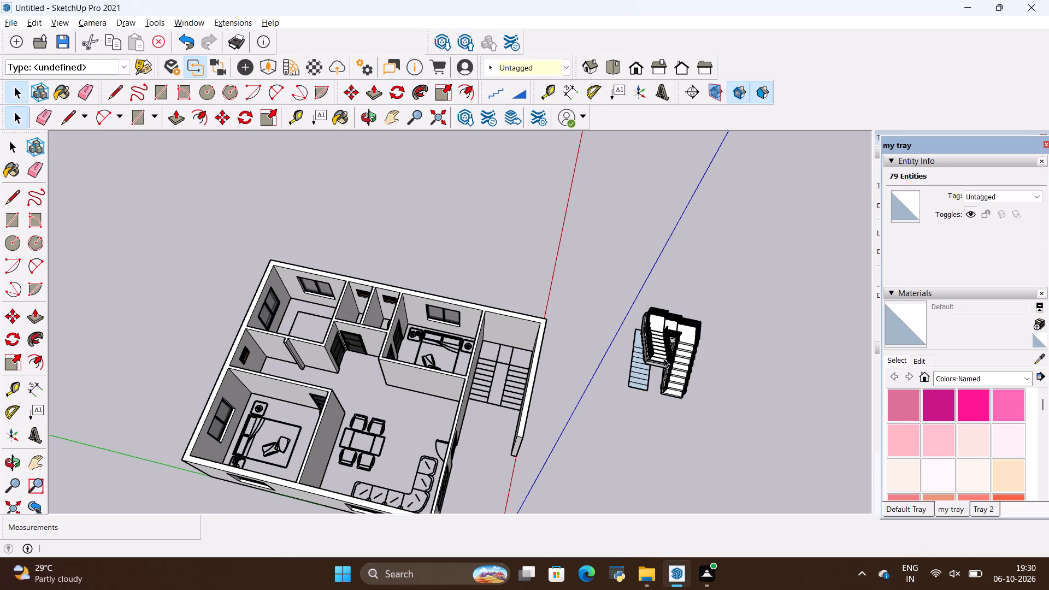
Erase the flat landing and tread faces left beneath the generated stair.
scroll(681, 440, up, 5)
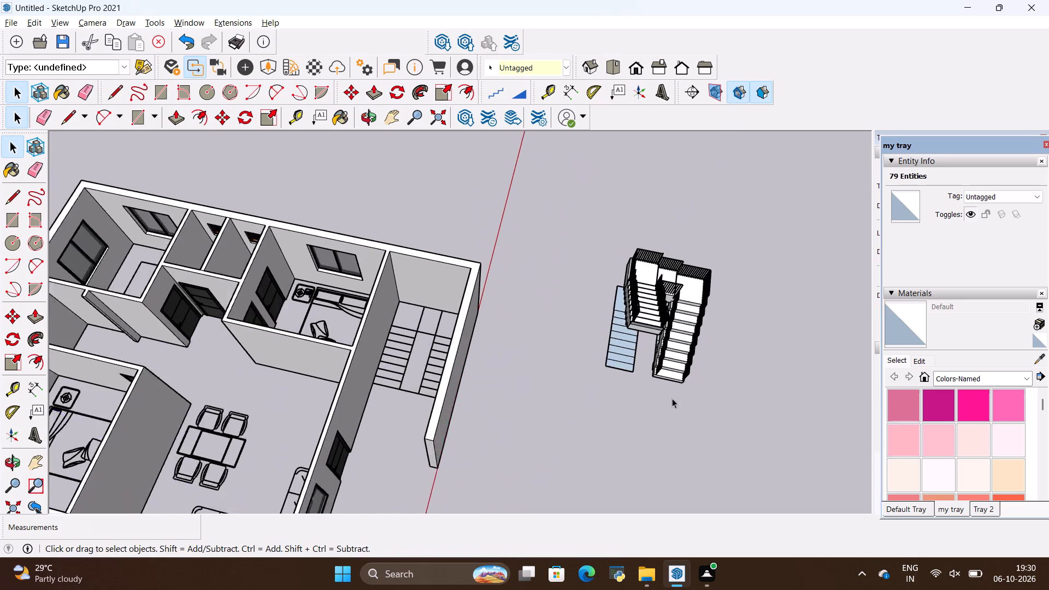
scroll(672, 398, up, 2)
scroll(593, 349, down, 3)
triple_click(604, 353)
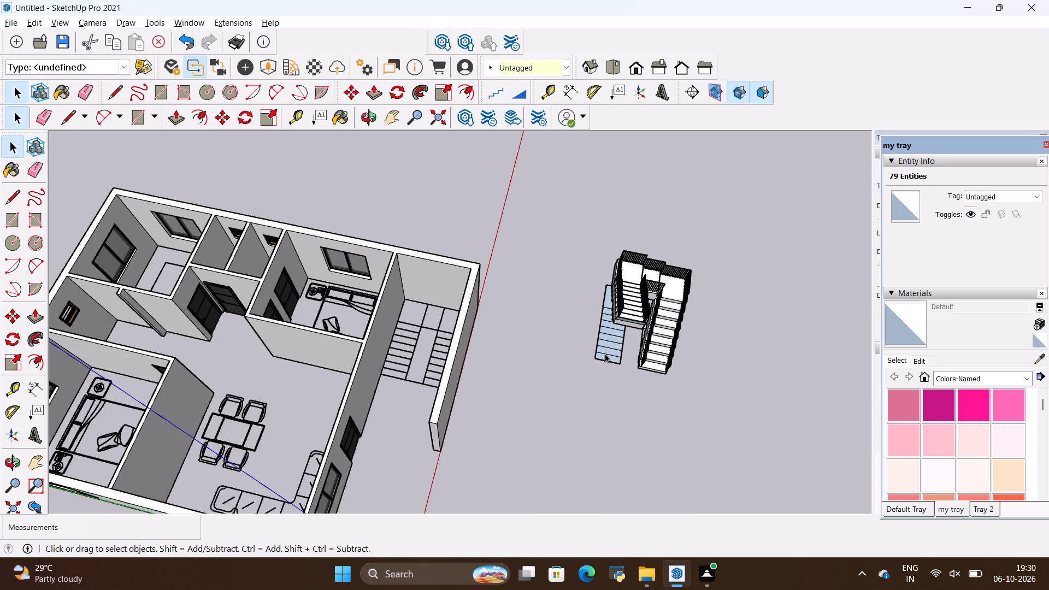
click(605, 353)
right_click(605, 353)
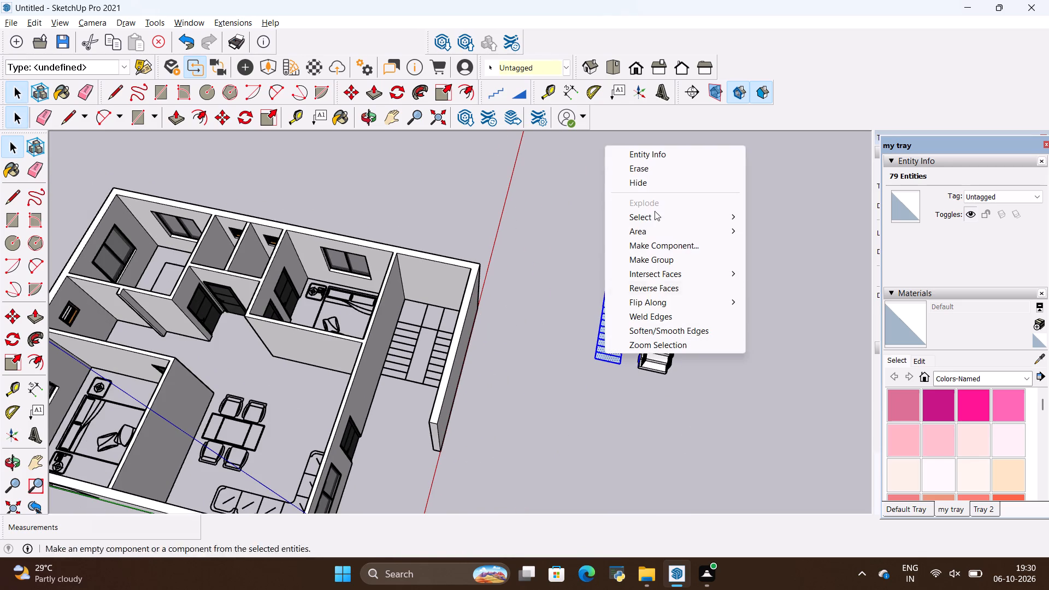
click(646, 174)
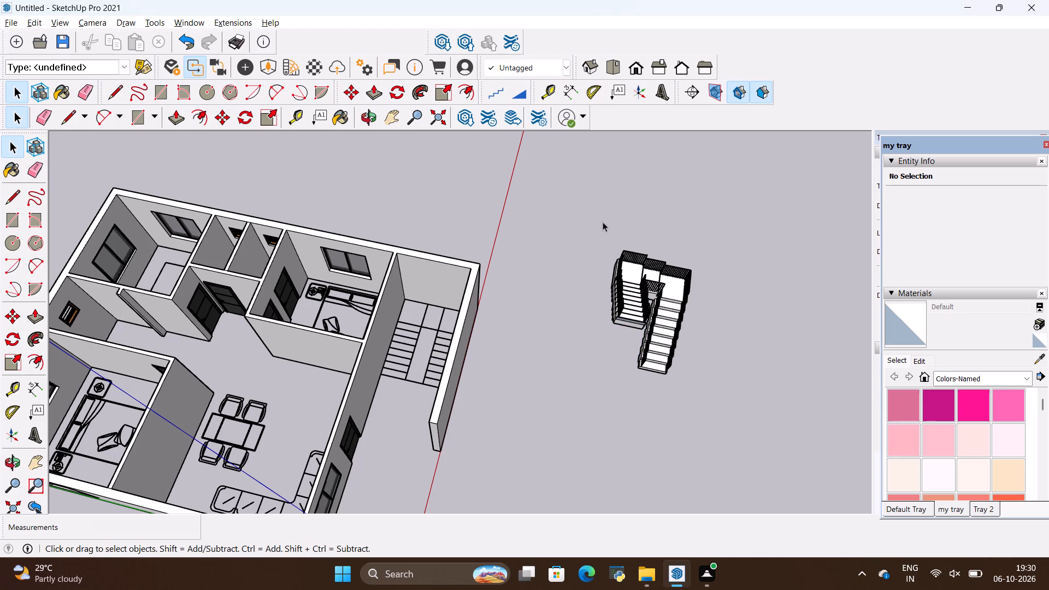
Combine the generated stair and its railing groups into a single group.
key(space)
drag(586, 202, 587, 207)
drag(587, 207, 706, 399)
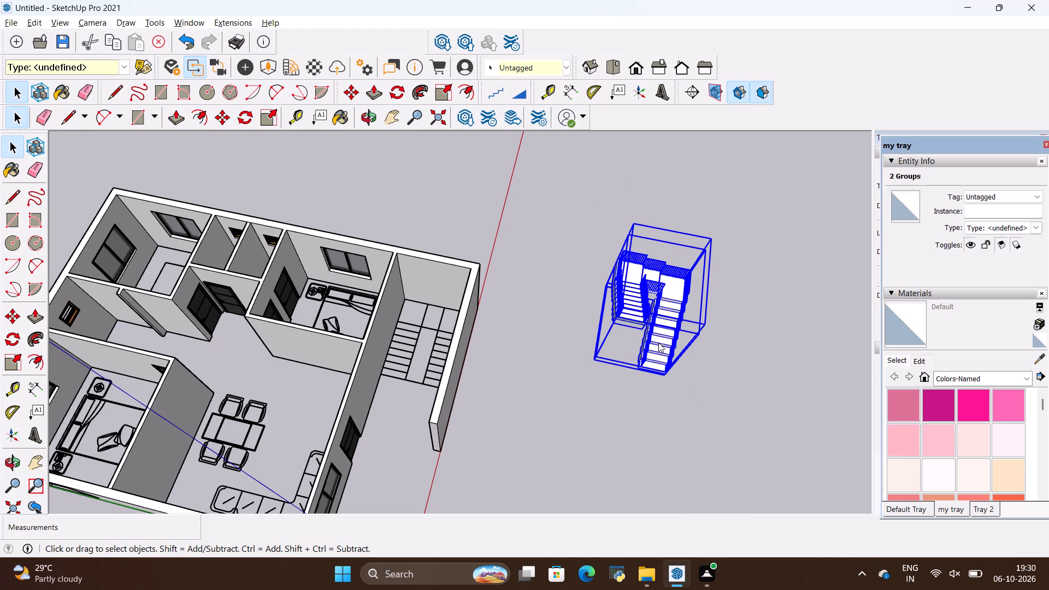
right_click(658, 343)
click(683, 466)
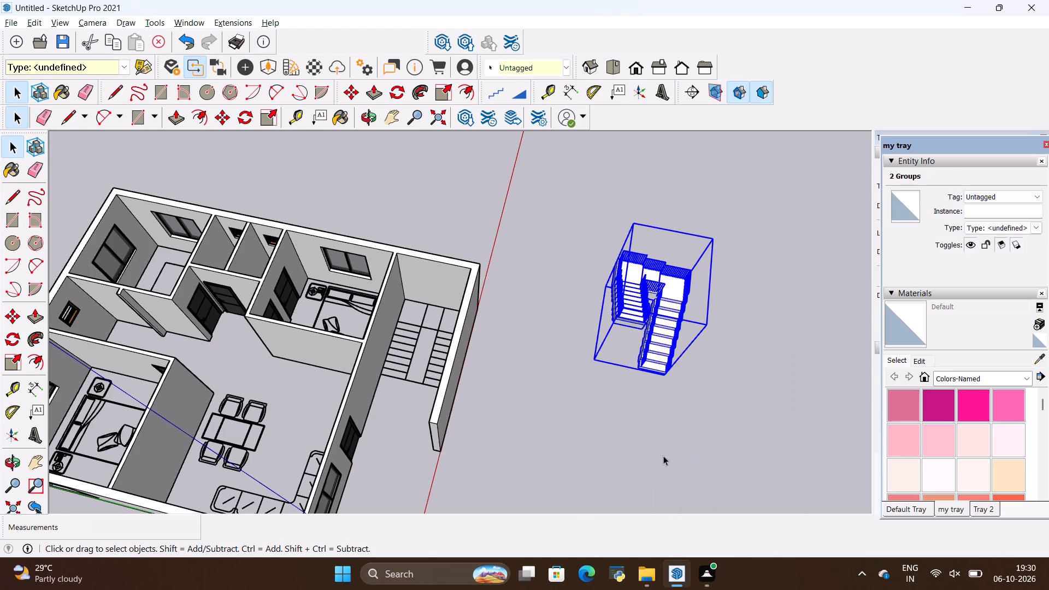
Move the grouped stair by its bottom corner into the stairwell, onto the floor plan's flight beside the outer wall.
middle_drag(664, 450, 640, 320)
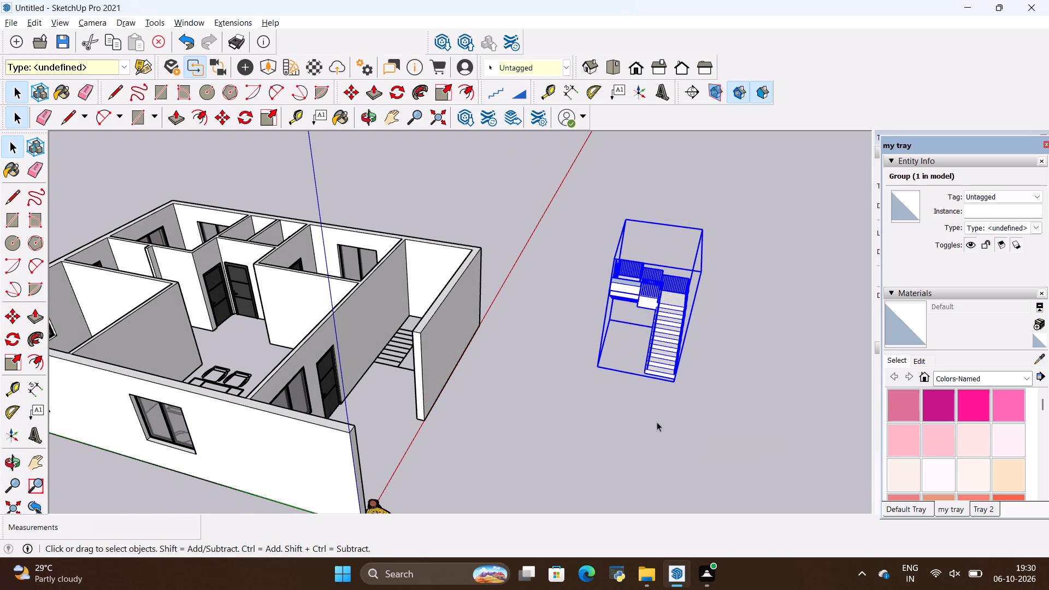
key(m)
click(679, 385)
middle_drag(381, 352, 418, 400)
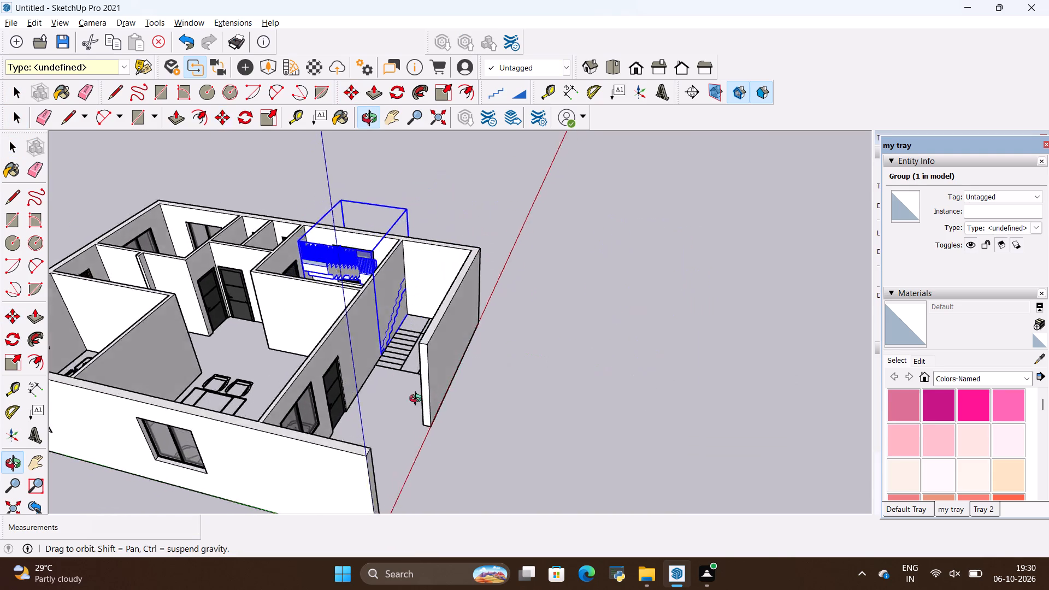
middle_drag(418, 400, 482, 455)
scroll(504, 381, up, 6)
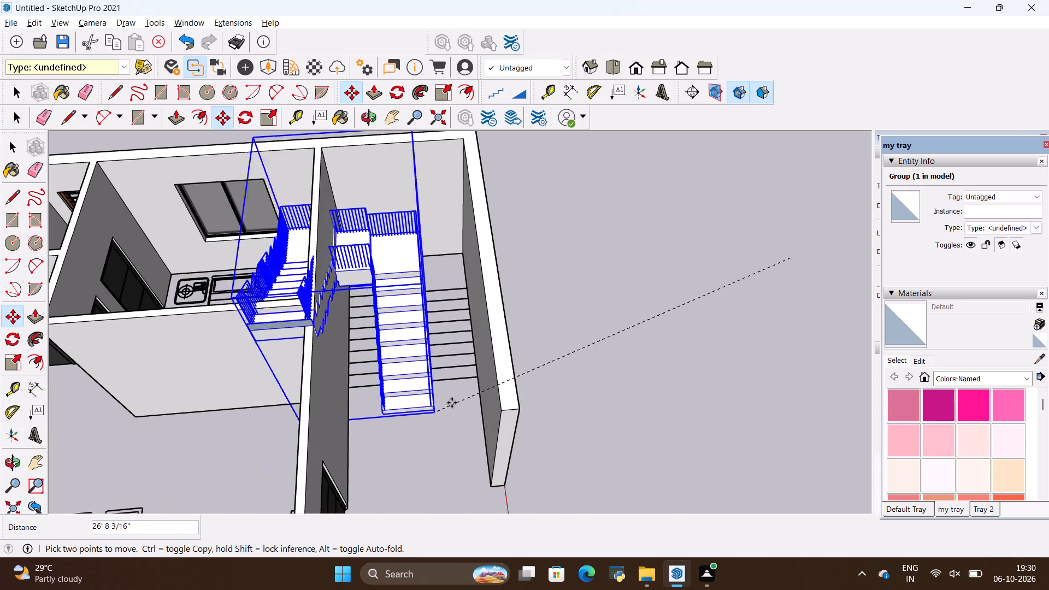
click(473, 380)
Examine how the upper flight and railings fit against the stairwell walls.
scroll(502, 376, down, 4)
middle_drag(486, 391, 286, 391)
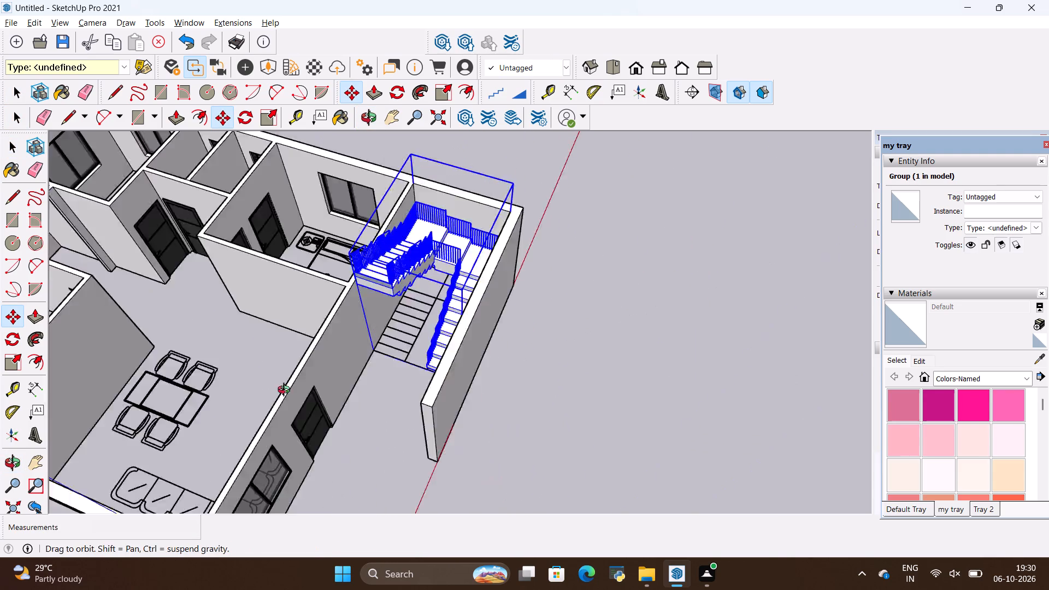
middle_drag(286, 391, 89, 342)
scroll(506, 124, up, 13)
middle_drag(437, 309, 451, 321)
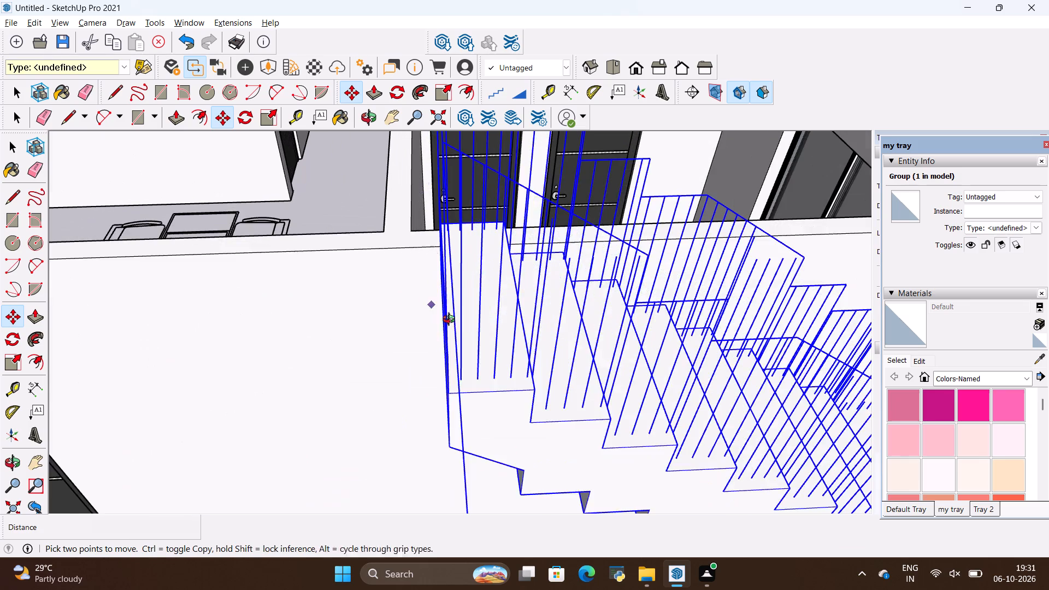
middle_drag(451, 321, 297, 320)
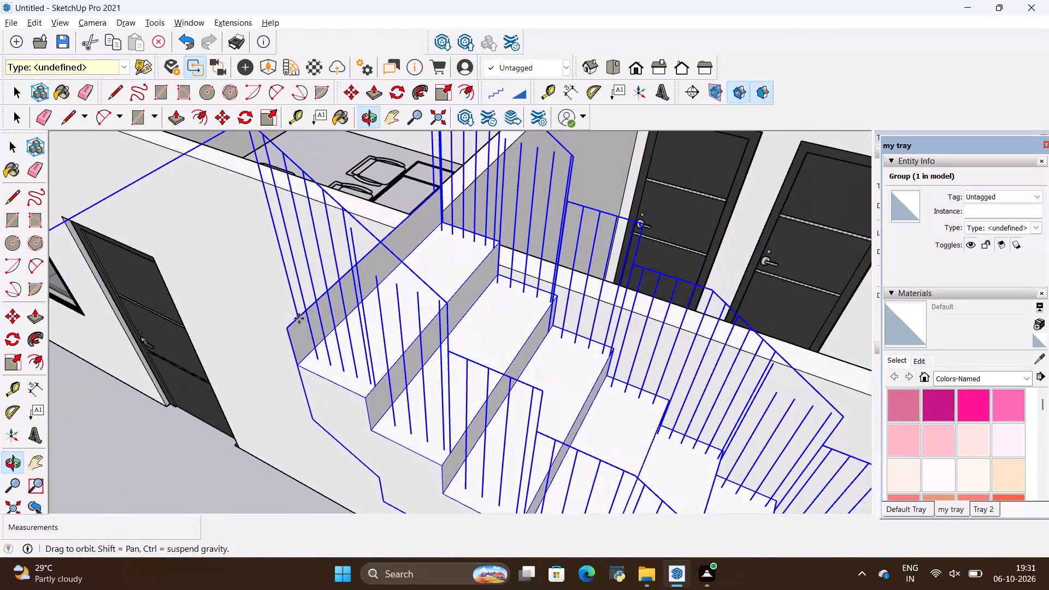
middle_drag(700, 290, 873, 308)
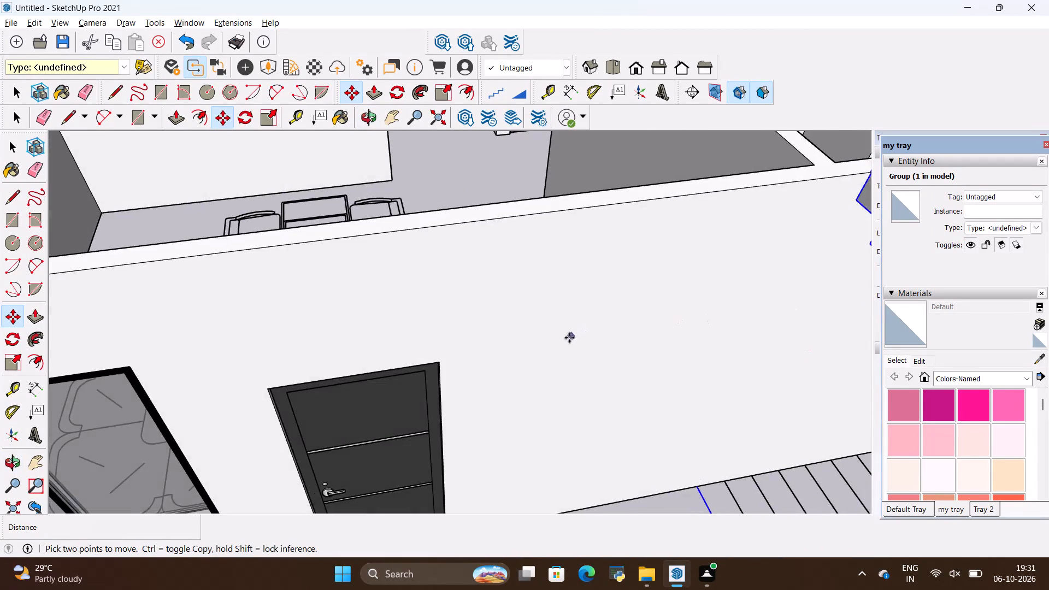
scroll(567, 338, down, 10)
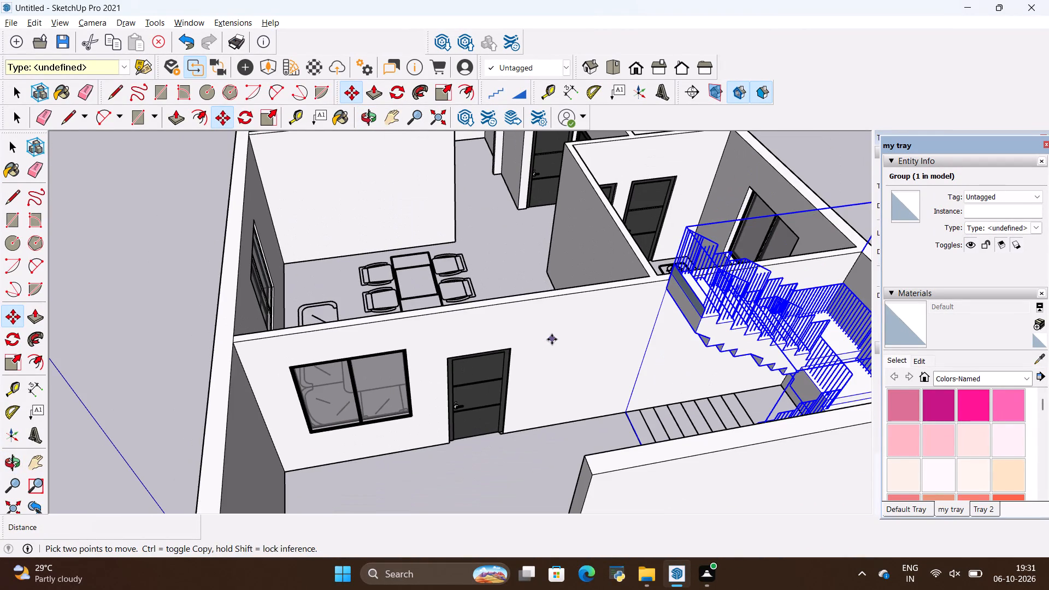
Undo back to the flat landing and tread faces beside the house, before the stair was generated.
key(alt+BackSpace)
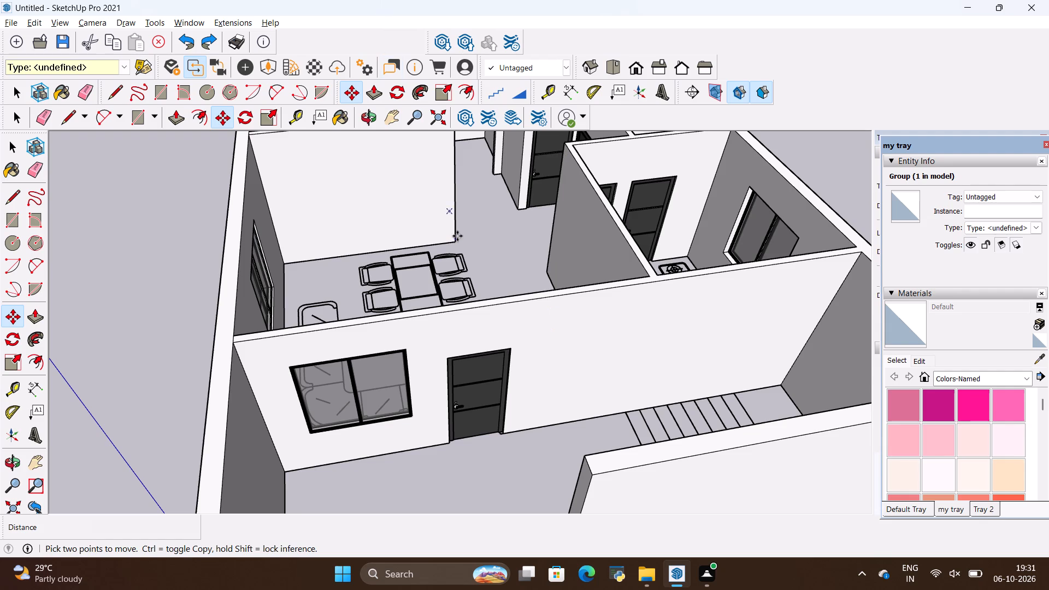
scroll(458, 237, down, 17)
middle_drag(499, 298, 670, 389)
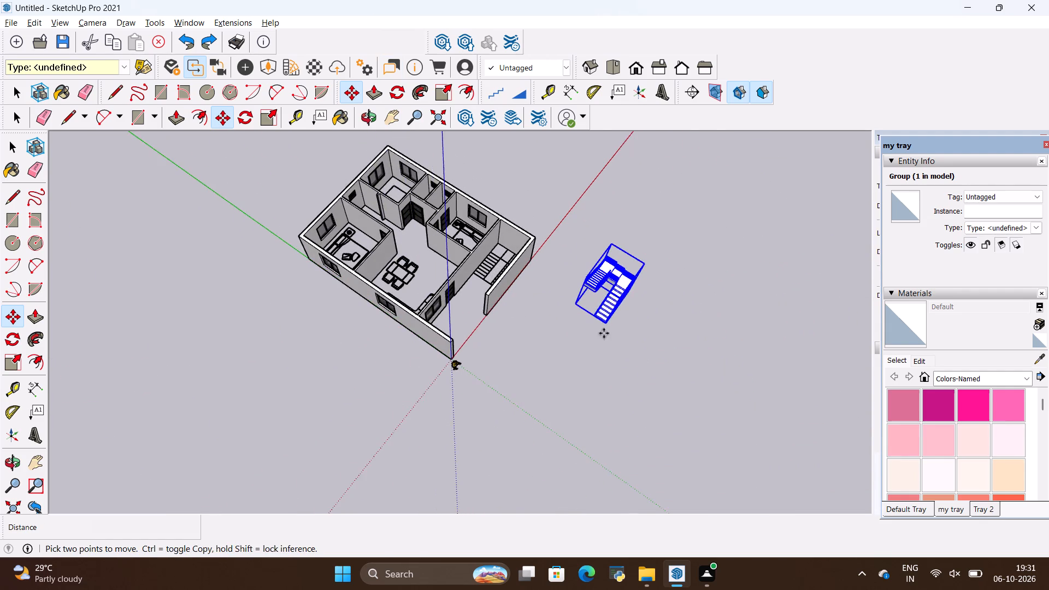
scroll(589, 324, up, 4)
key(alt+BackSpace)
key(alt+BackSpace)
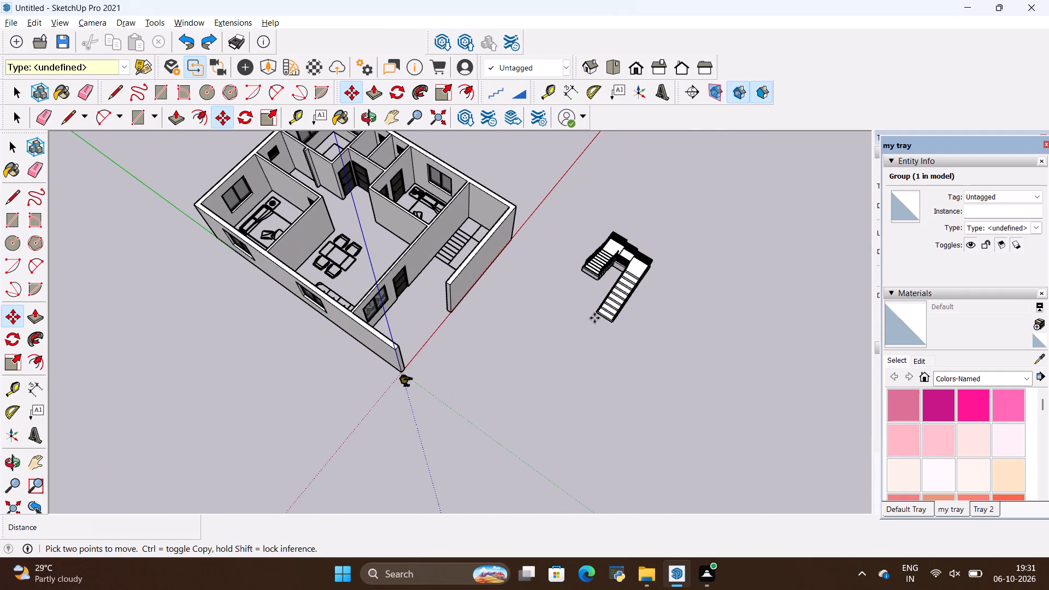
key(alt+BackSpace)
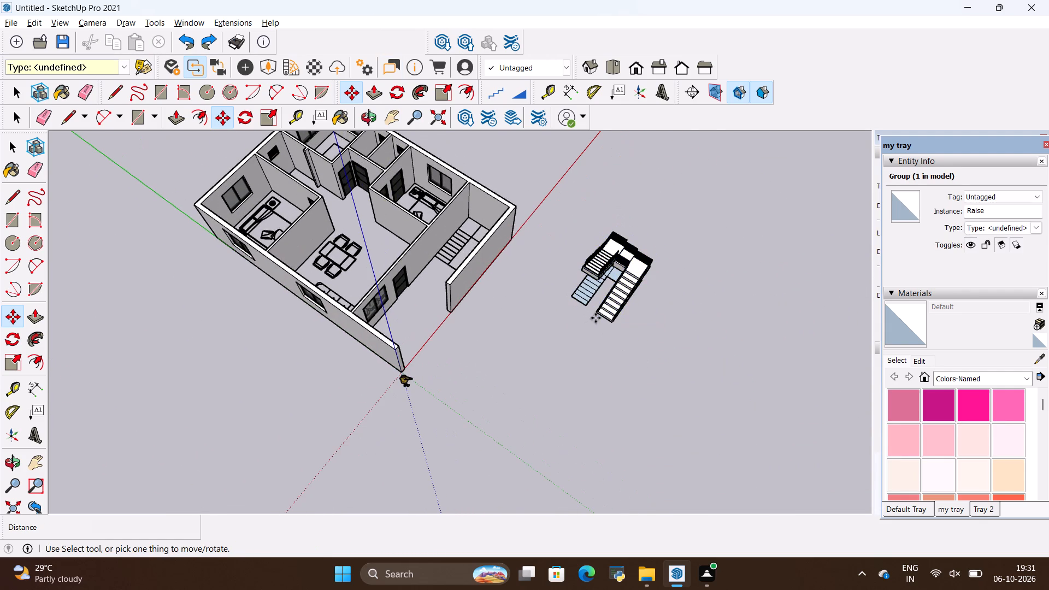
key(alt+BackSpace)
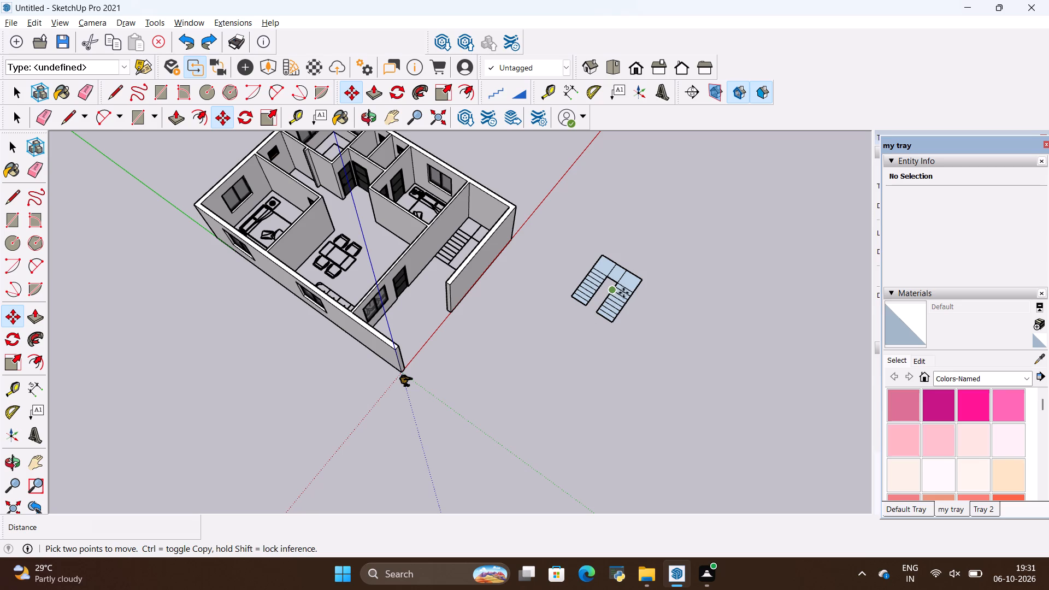
Generate a slab stair with handrails and balusters from the flat landing and tread faces, entering 6 31 as the raise.
key(space)
triple_click(627, 273)
click(627, 273)
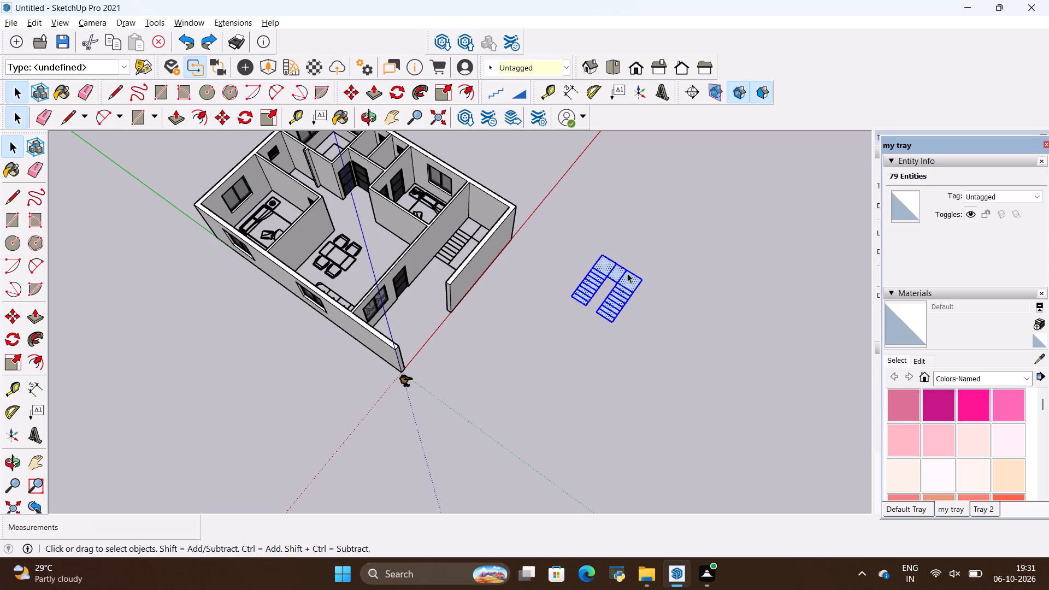
click(499, 93)
scroll(671, 306, up, 4)
scroll(523, 302, up, 1)
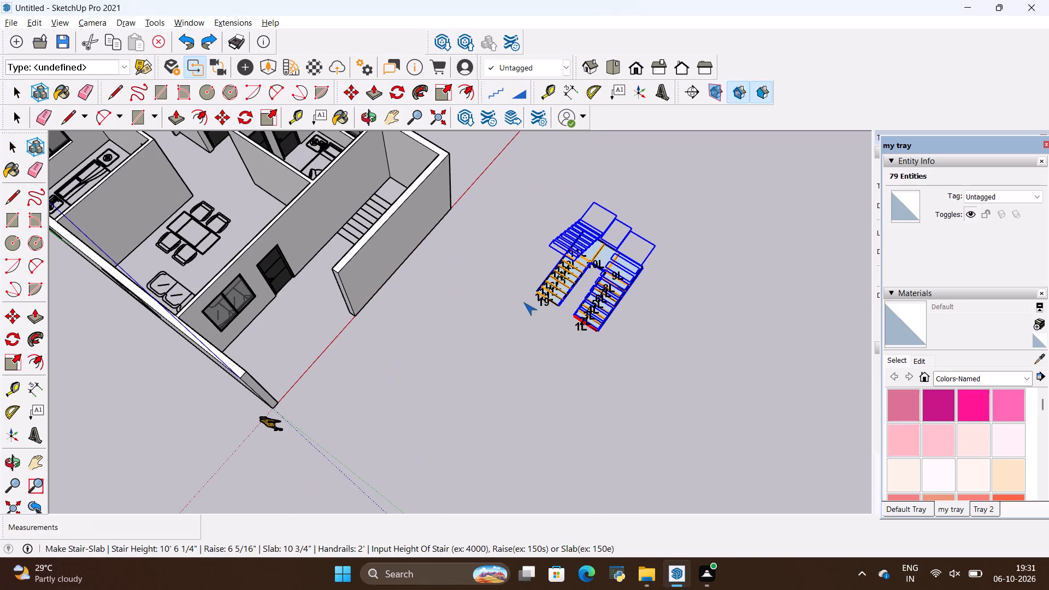
right_click(558, 265)
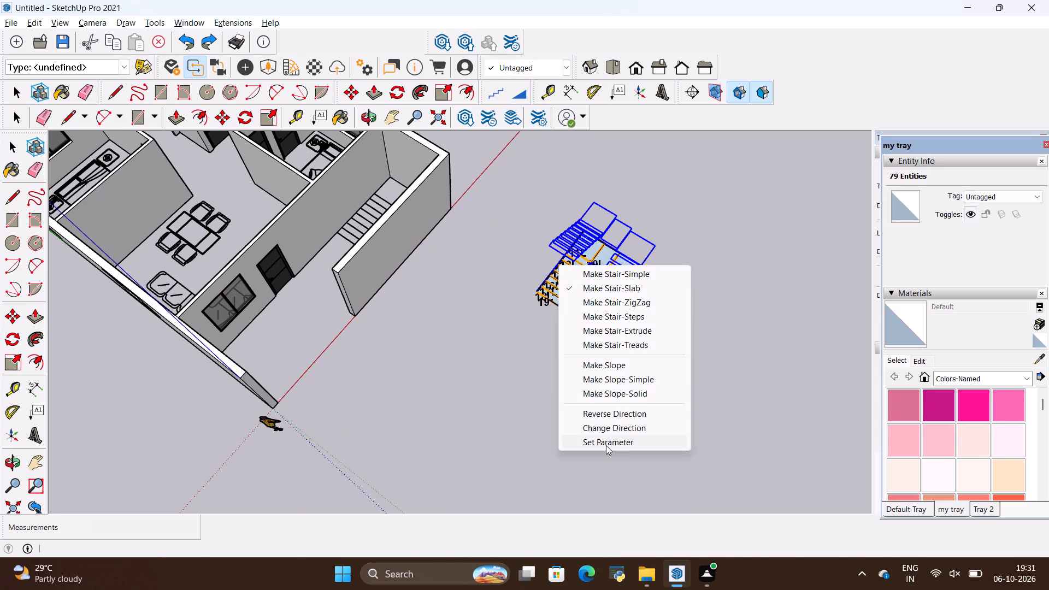
click(606, 445)
click(569, 187)
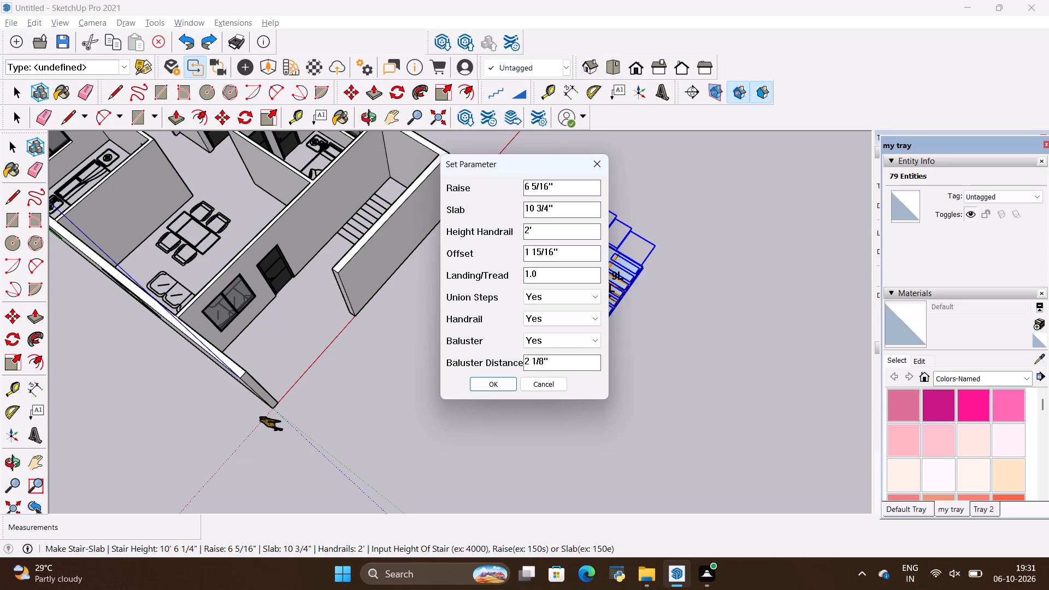
key(BackSpace)
key(BackSpace)
key(BackSpace)
key(BackSpace)
key(BackSpace)
key(3)
key(1)
click(508, 383)
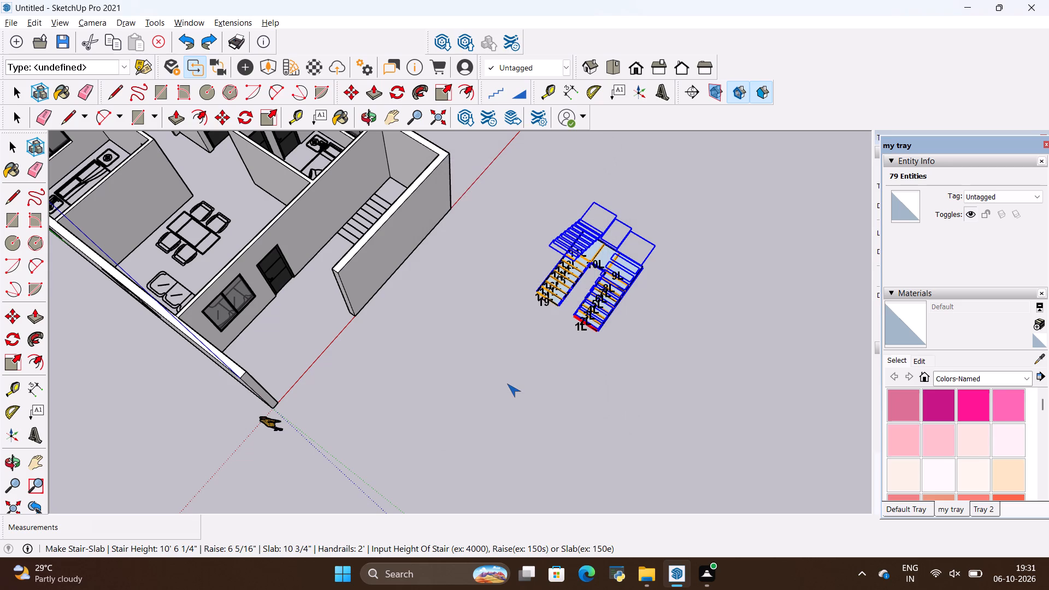
key(Return)
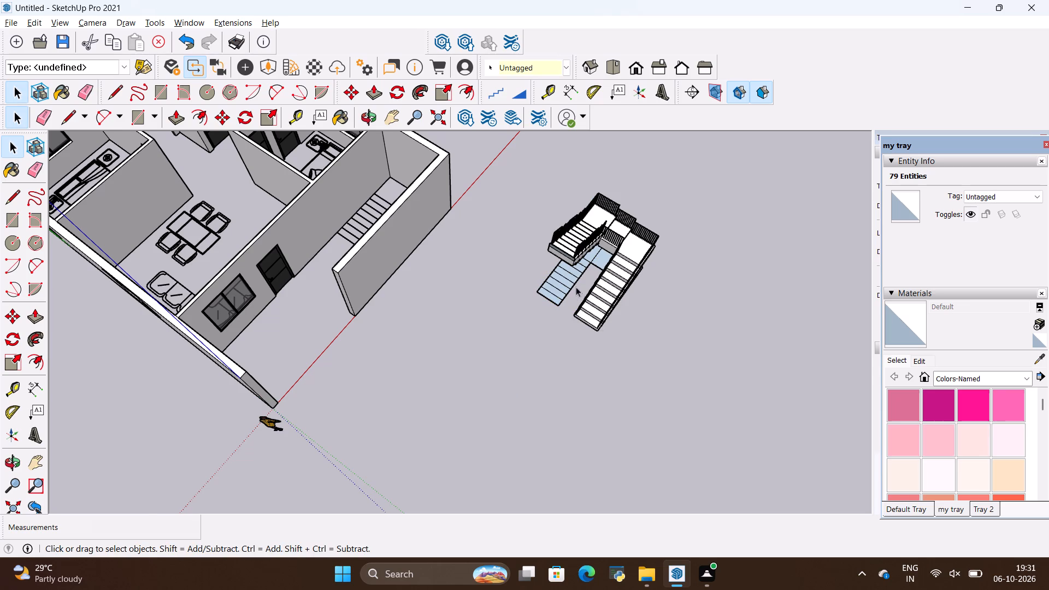
Inside the generated stair group, erase the upper edge of the end face at the top of the upper flight.
scroll(571, 265, up, 13)
middle_drag(547, 295, 624, 306)
scroll(547, 296, up, 1)
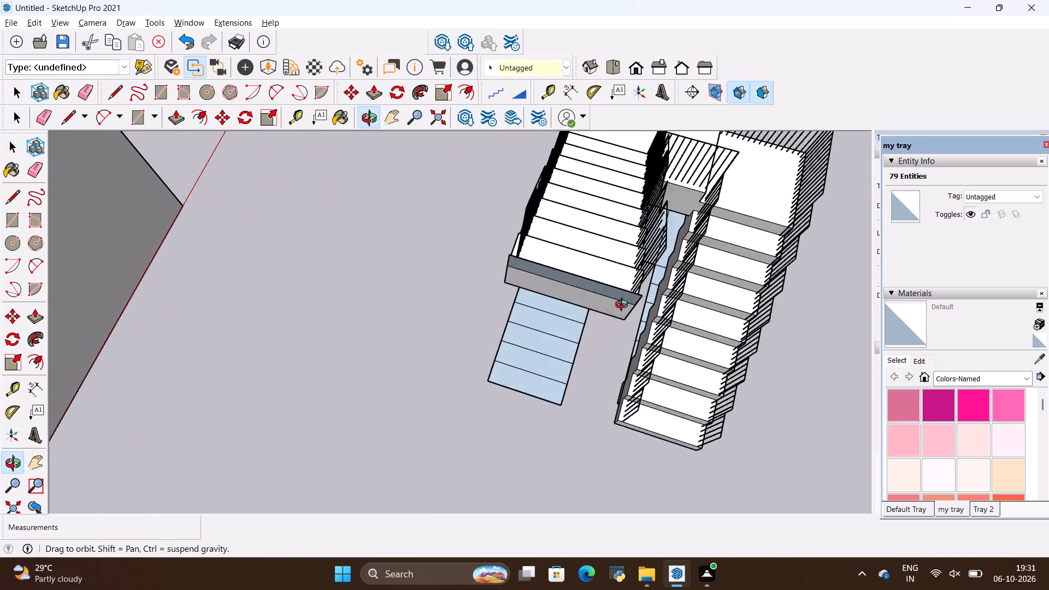
middle_drag(624, 306, 642, 265)
double_click(610, 197)
click(610, 197)
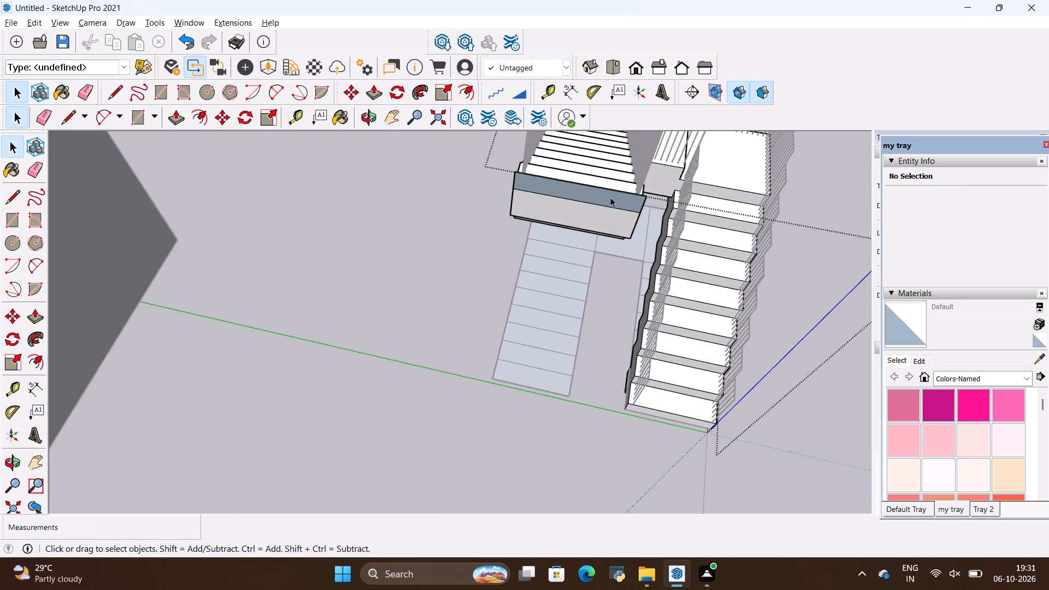
double_click(610, 197)
click(478, 232)
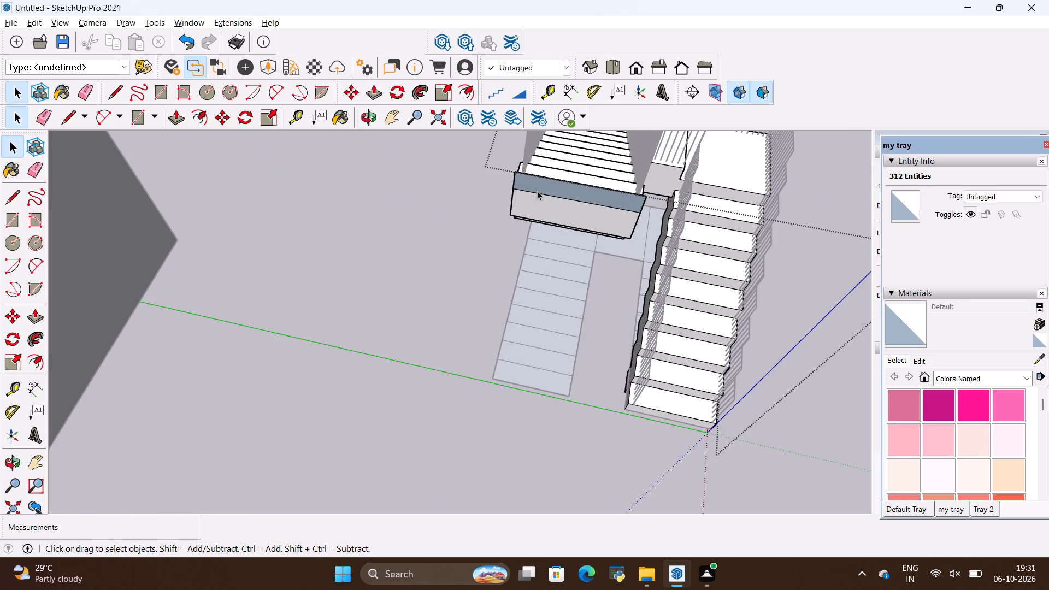
scroll(594, 110, up, 1)
scroll(590, 193, up, 7)
middle_drag(591, 180, 594, 229)
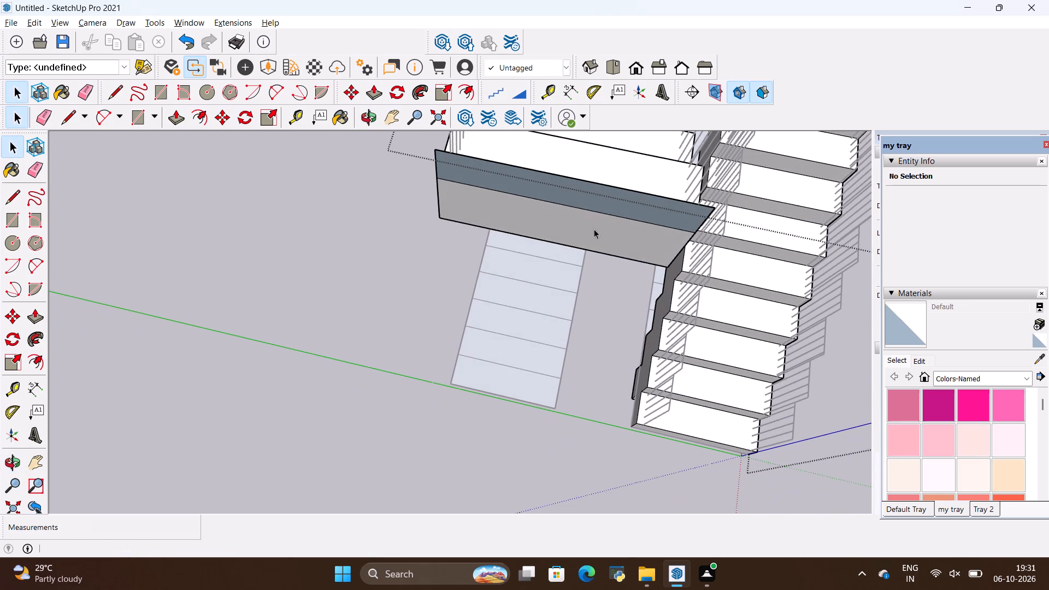
key(e)
drag(594, 172, 598, 193)
middle_drag(696, 214, 365, 210)
scroll(365, 210, down, 6)
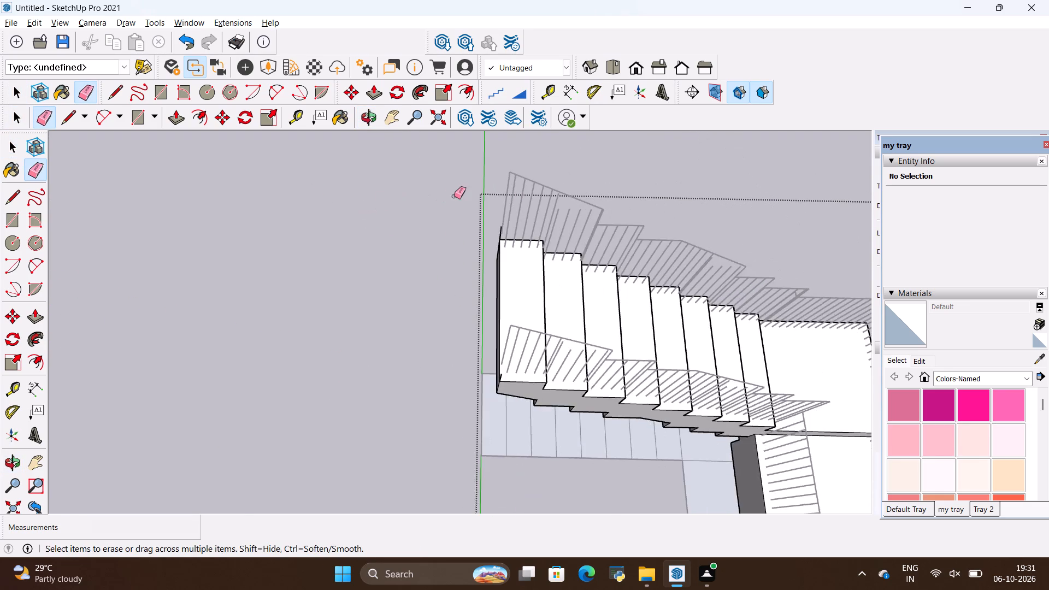
scroll(454, 196, down, 5)
scroll(521, 221, down, 6)
text(v)
key(space)
click(388, 235)
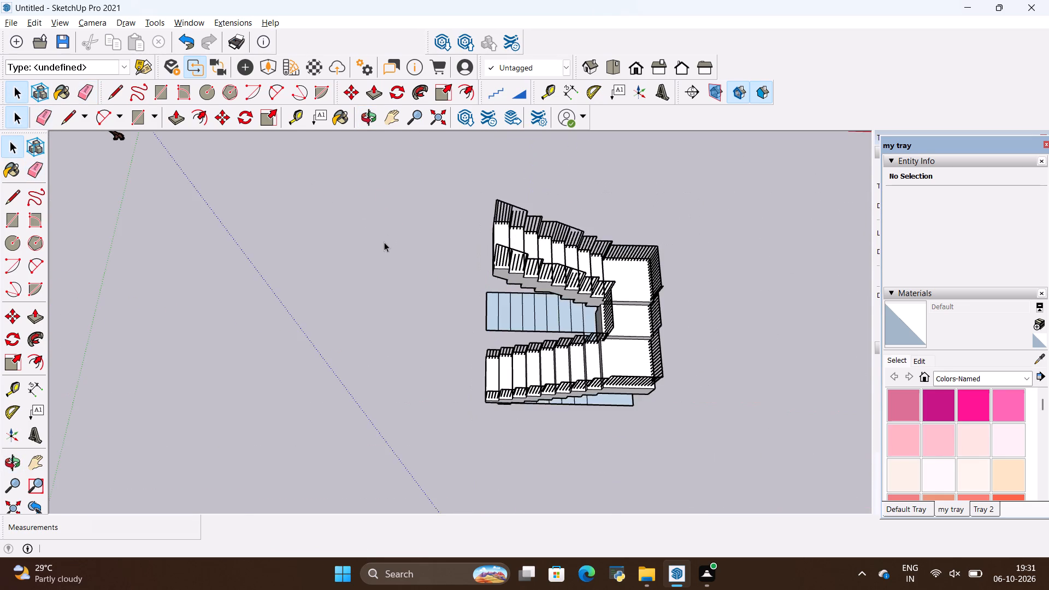
Combine the generated stair, its railings and the flat landing and tread faces into a single group.
middle_drag(361, 269, 326, 294)
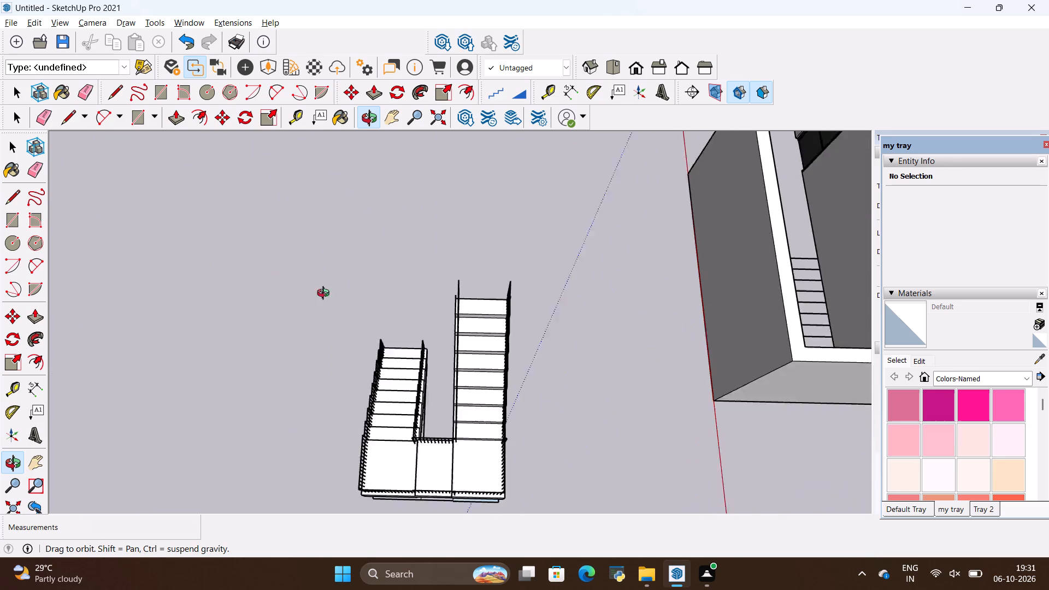
middle_drag(326, 294, 335, 293)
scroll(336, 270, down, 5)
key(space)
drag(299, 226, 351, 301)
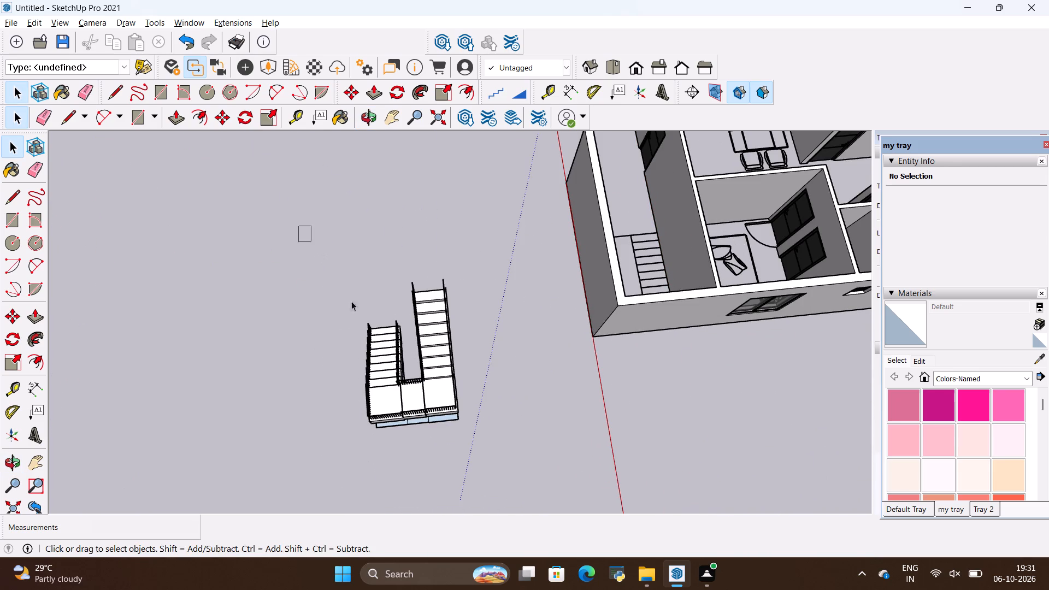
drag(351, 301, 486, 438)
right_click(426, 398)
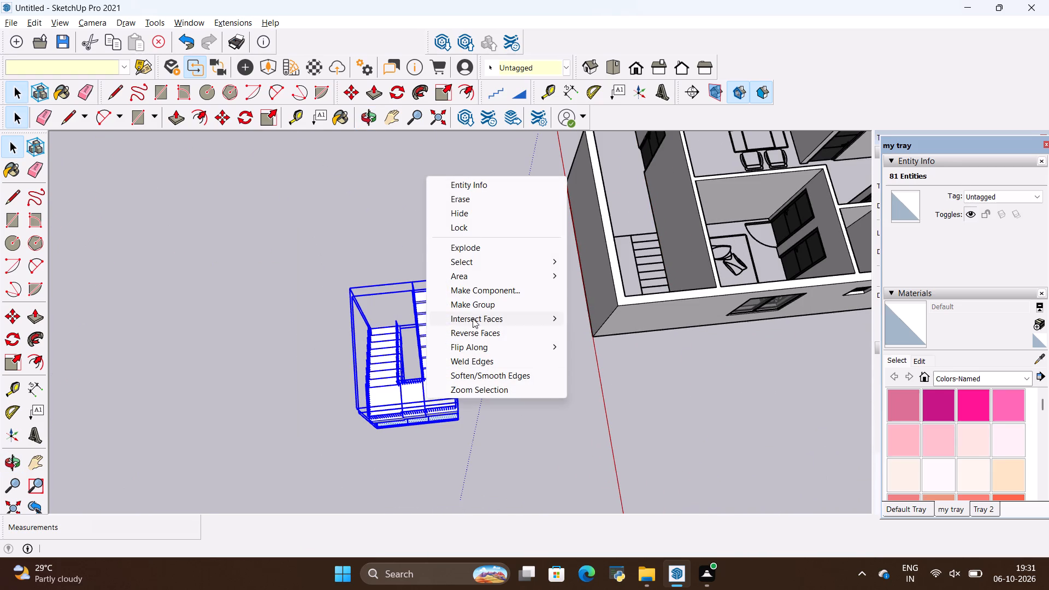
click(478, 304)
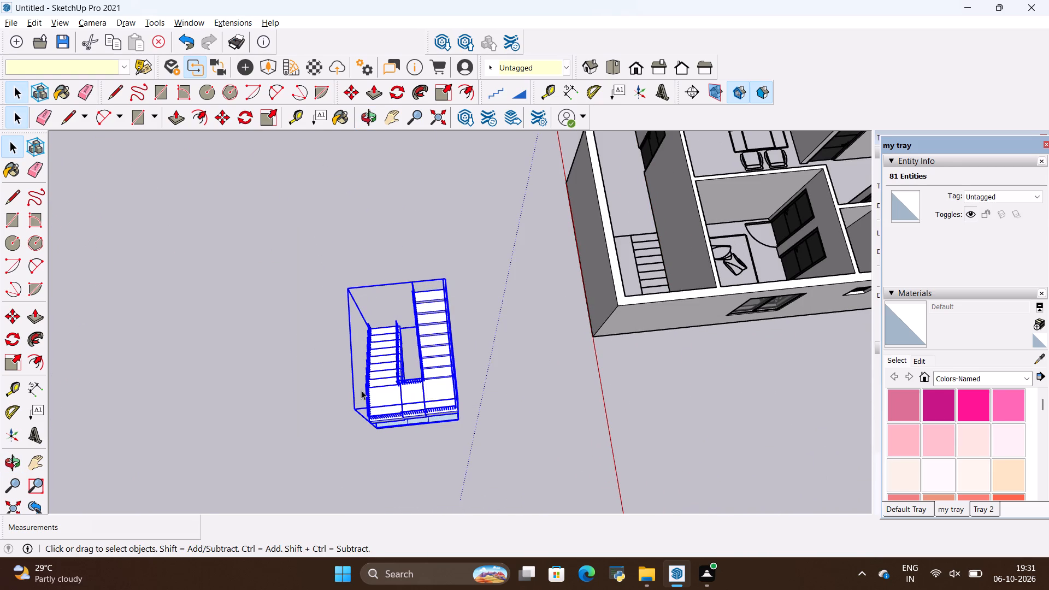
Move the grouped stair by the bottom outer corner of its first step onto the floor plan's flight corner beside the outer wall.
middle_drag(428, 458, 361, 341)
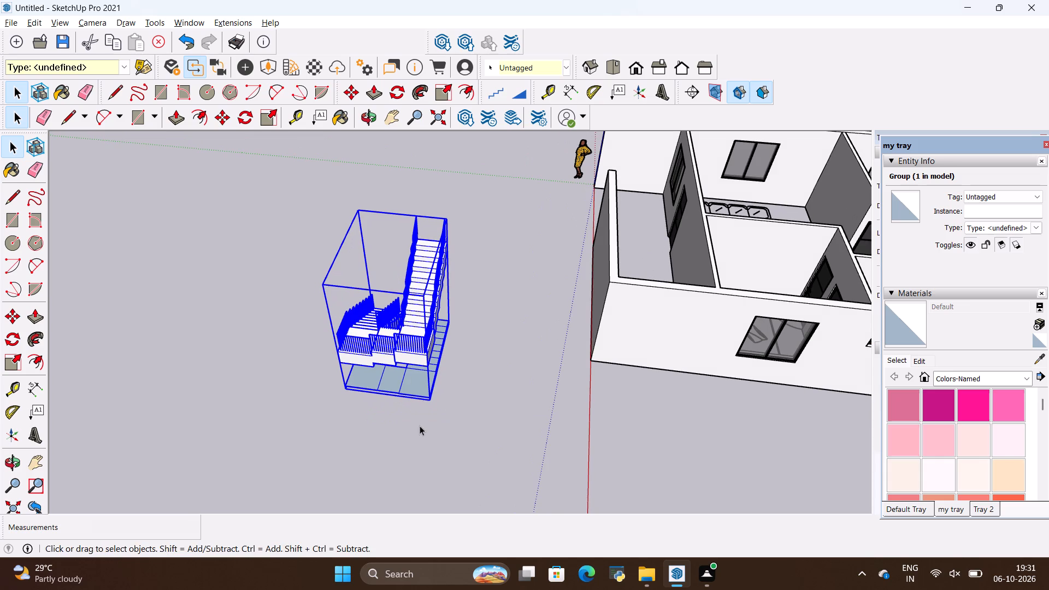
middle_drag(416, 422, 400, 305)
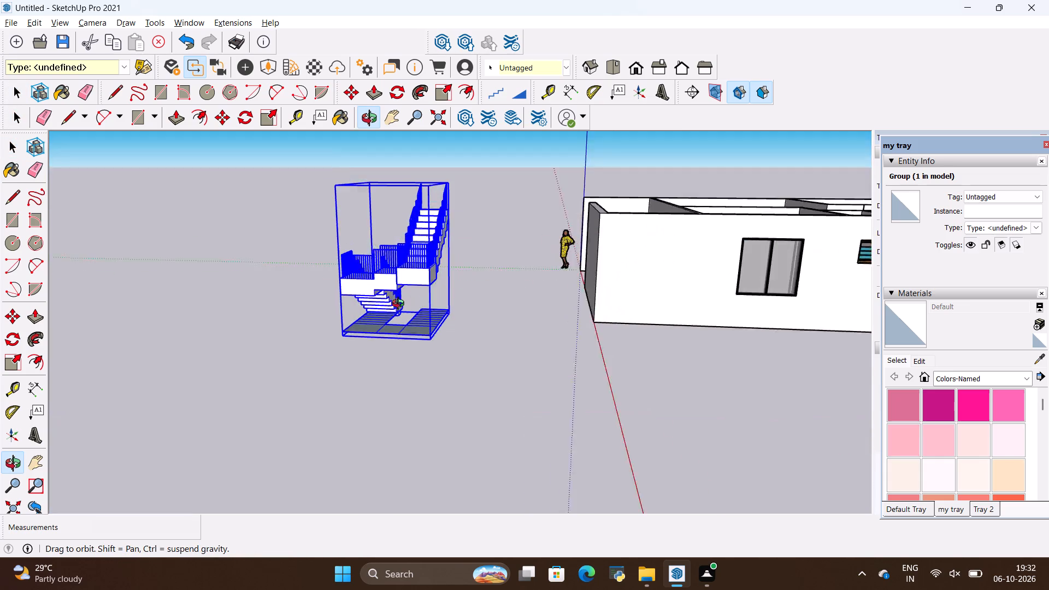
middle_drag(400, 305, 386, 315)
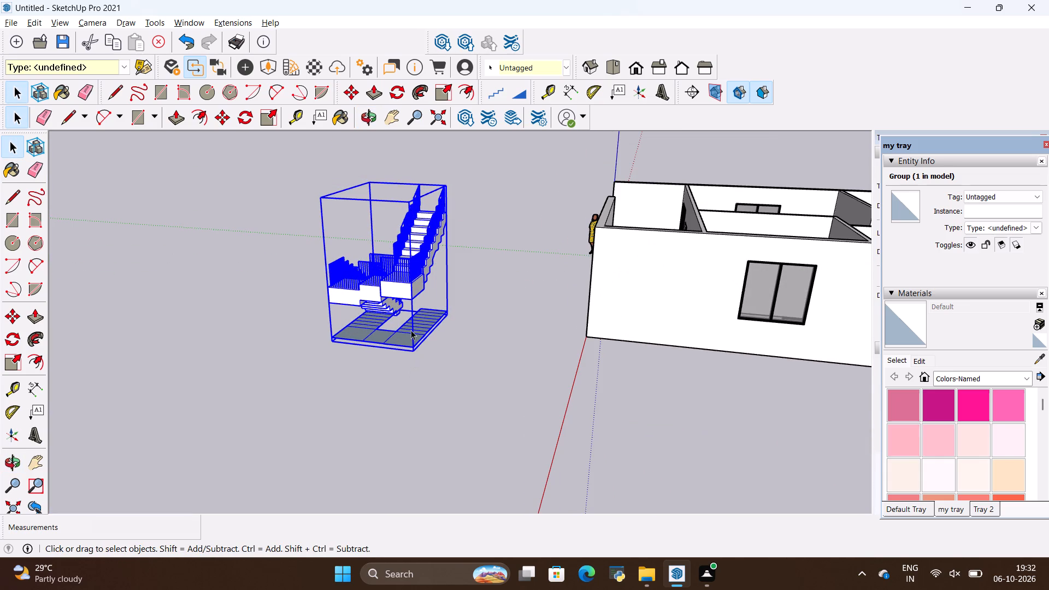
middle_drag(275, 305, 907, 404)
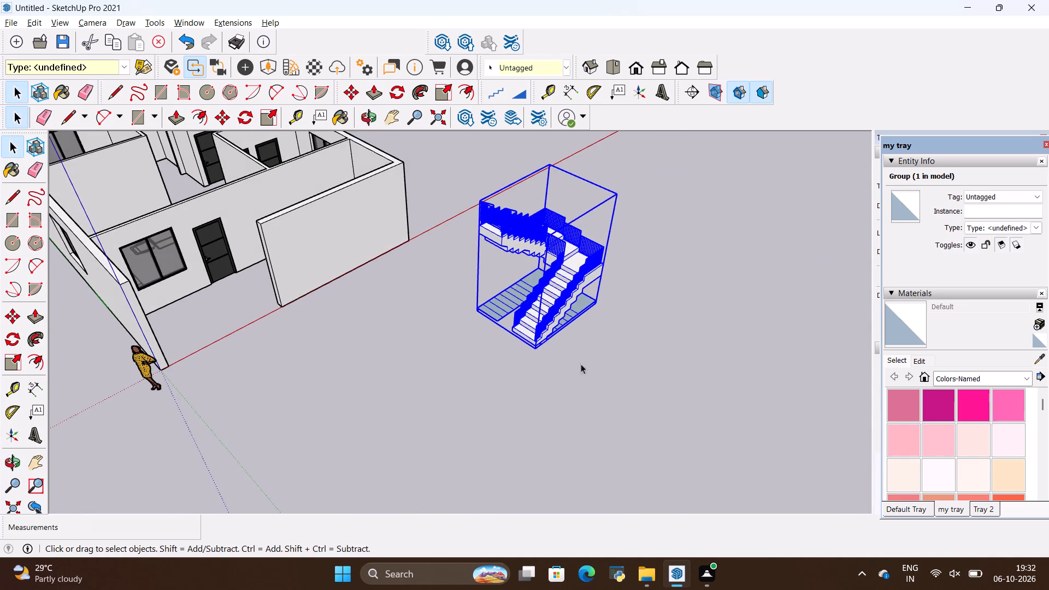
scroll(496, 342, up, 8)
scroll(558, 344, up, 8)
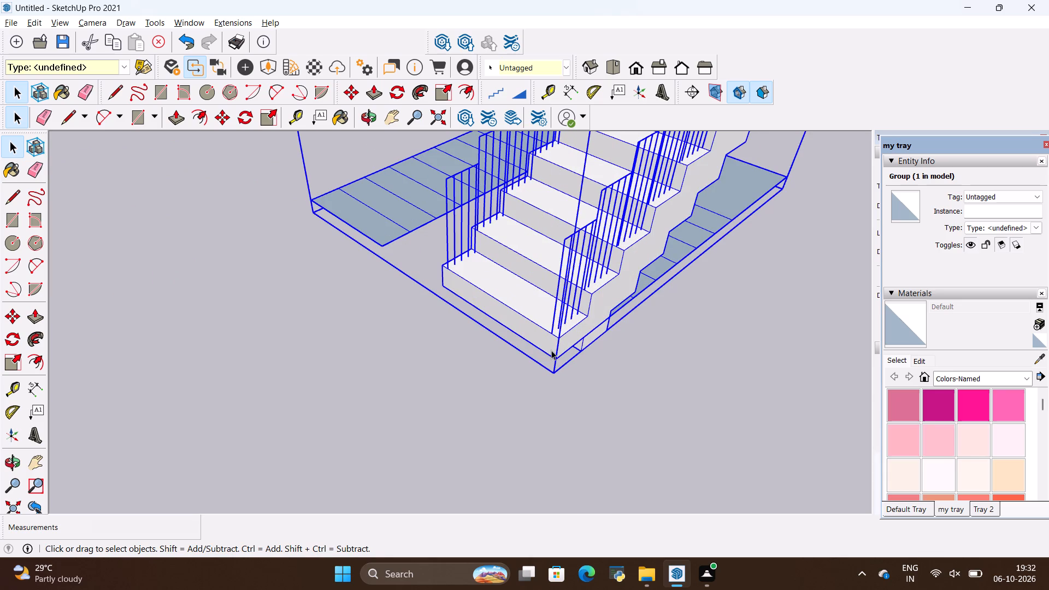
key(m)
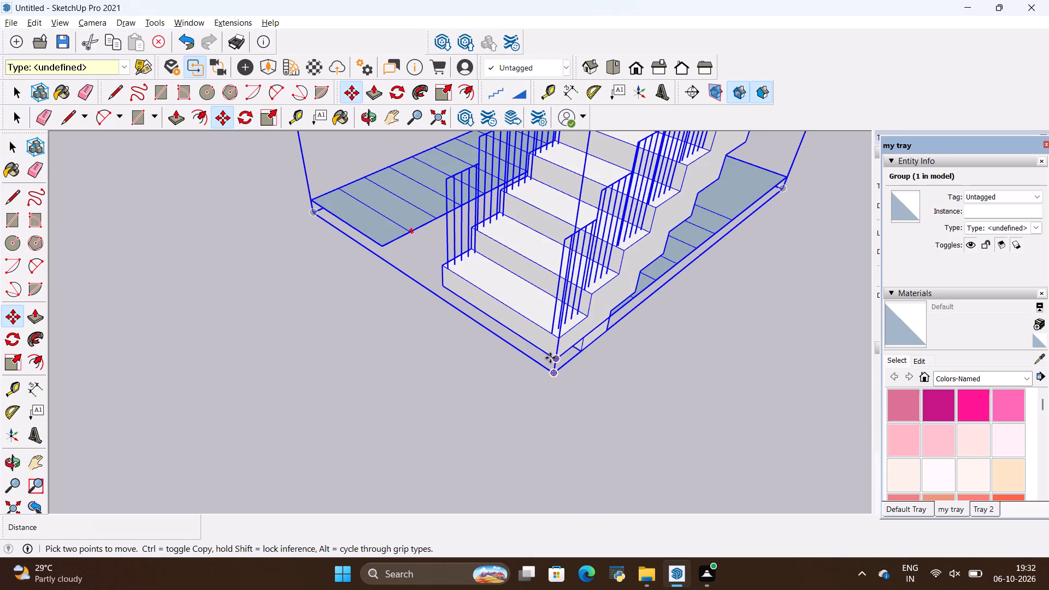
click(550, 358)
middle_drag(500, 382, 489, 333)
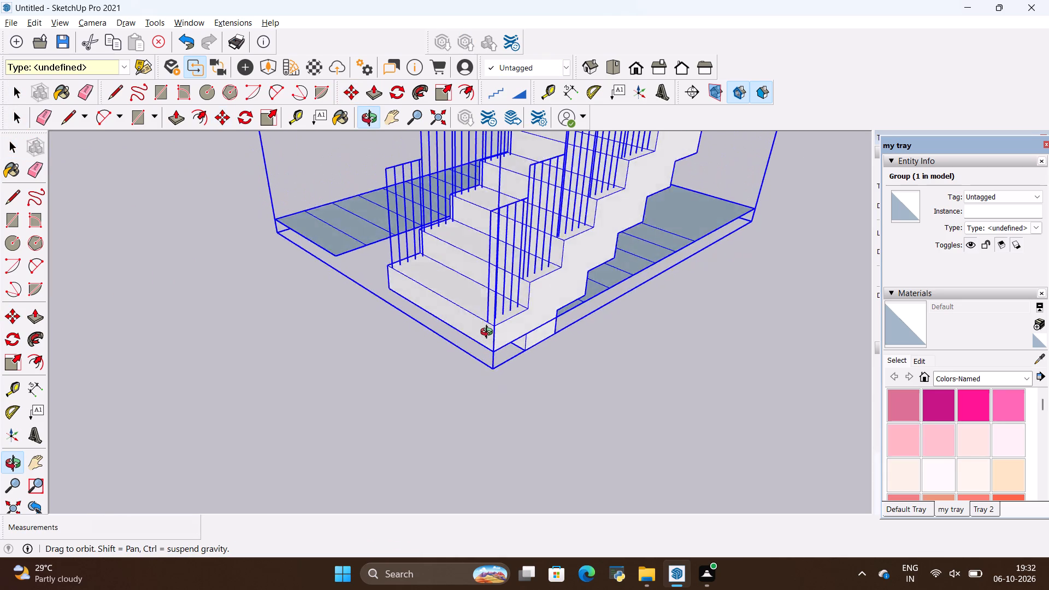
middle_drag(489, 333, 637, 470)
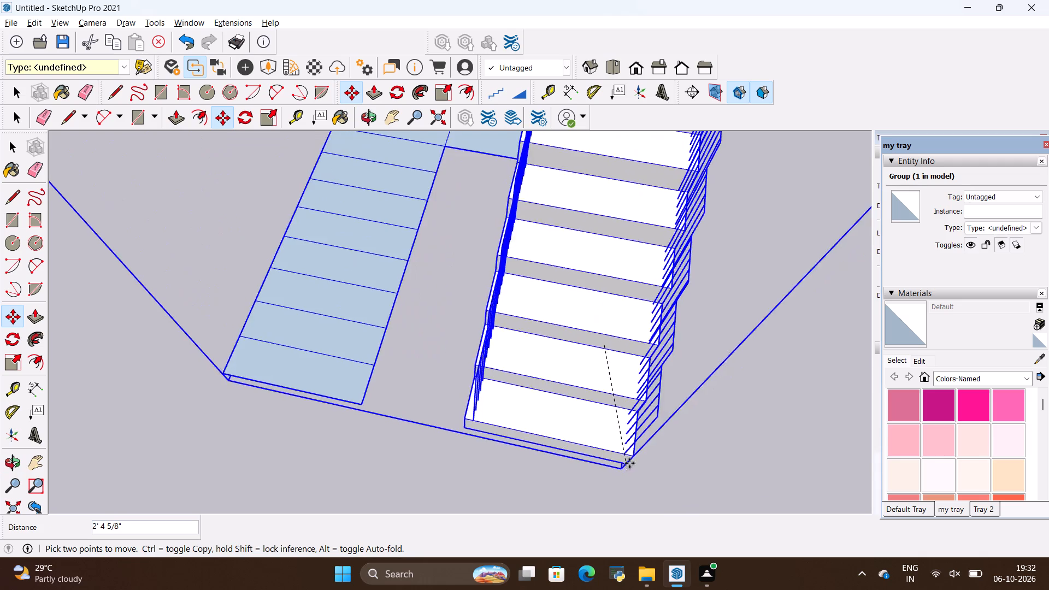
scroll(641, 461, down, 17)
scroll(702, 445, down, 6)
scroll(373, 470, up, 4)
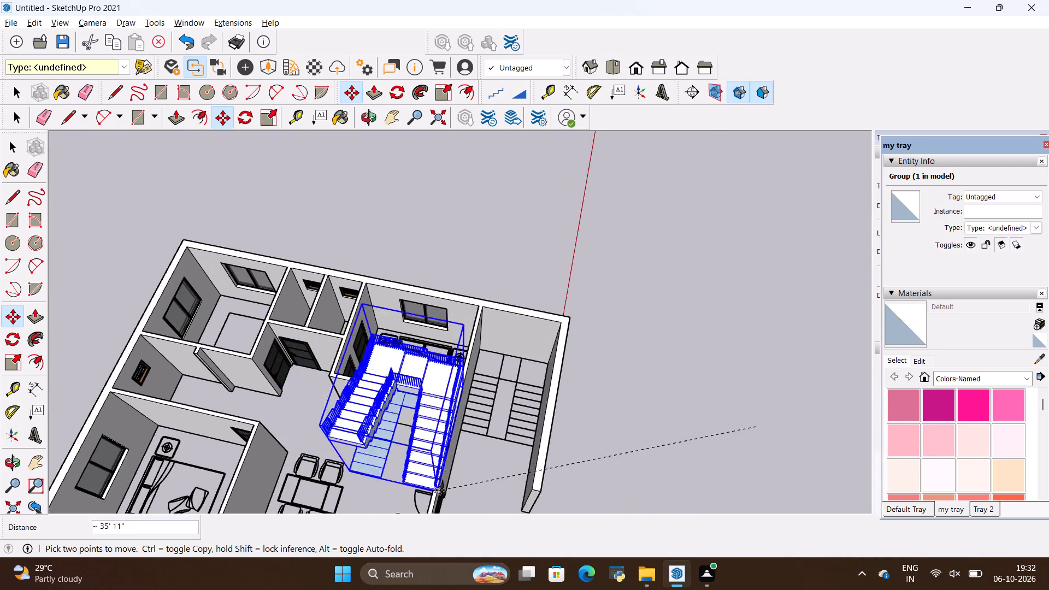
scroll(440, 490, up, 7)
scroll(547, 414, up, 8)
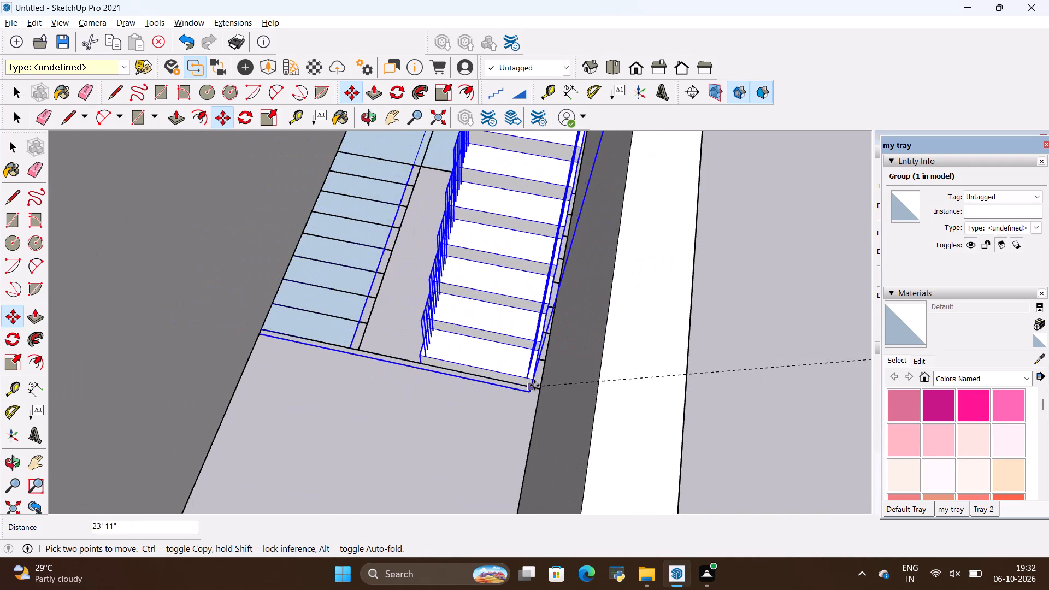
click(534, 385)
Examine how the placed stair's flights, landing and railings fit against the stairwell walls and the rest of the house.
scroll(506, 424, down, 15)
middle_drag(572, 416, 272, 381)
scroll(394, 189, up, 4)
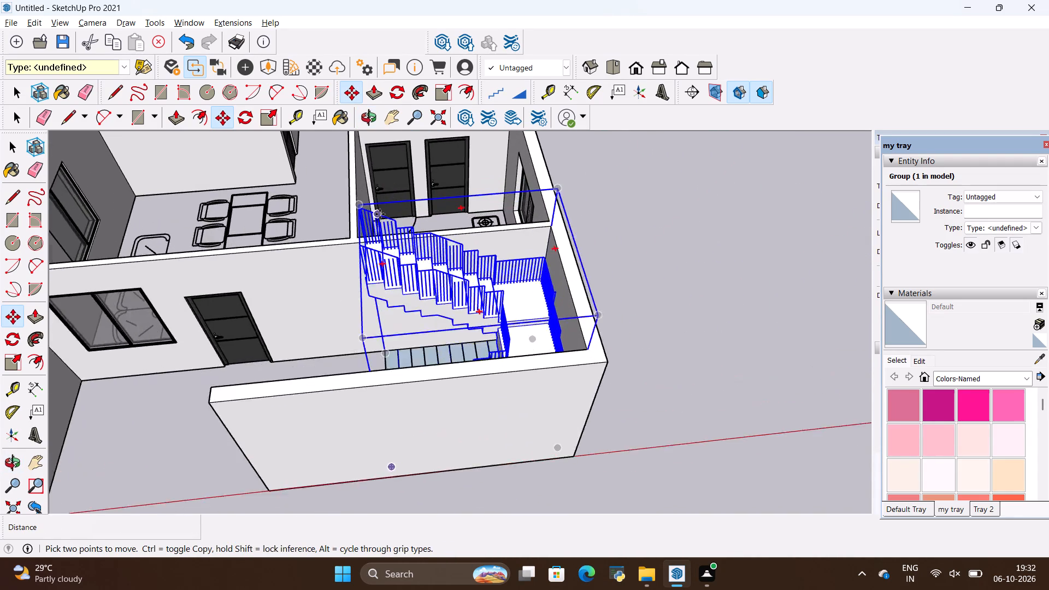
scroll(380, 214, up, 2)
middle_drag(469, 337, 231, 340)
scroll(372, 293, down, 4)
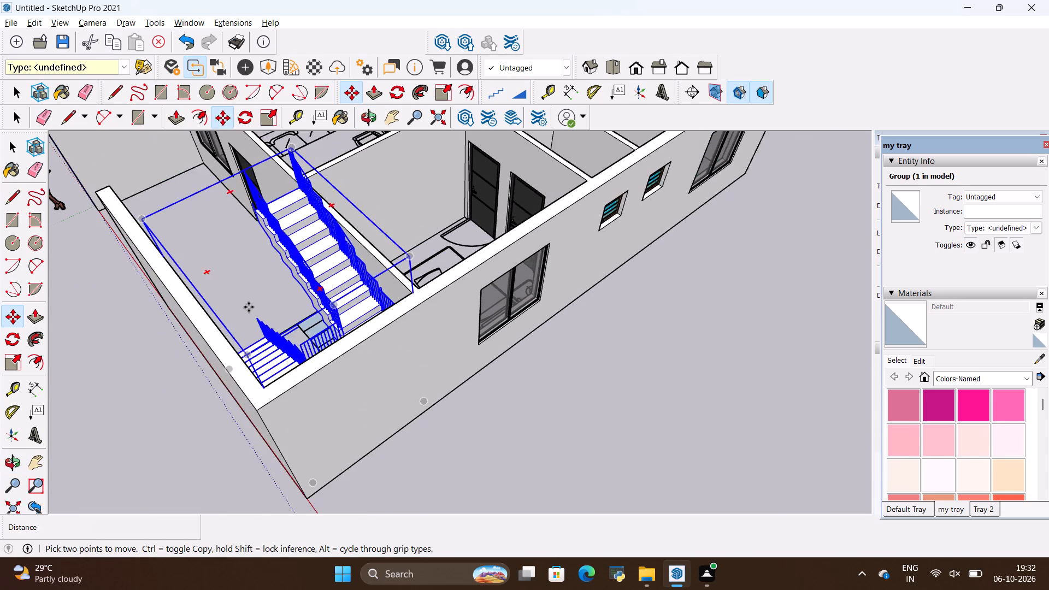
scroll(249, 307, down, 1)
middle_drag(250, 310, 418, 371)
scroll(331, 339, up, 18)
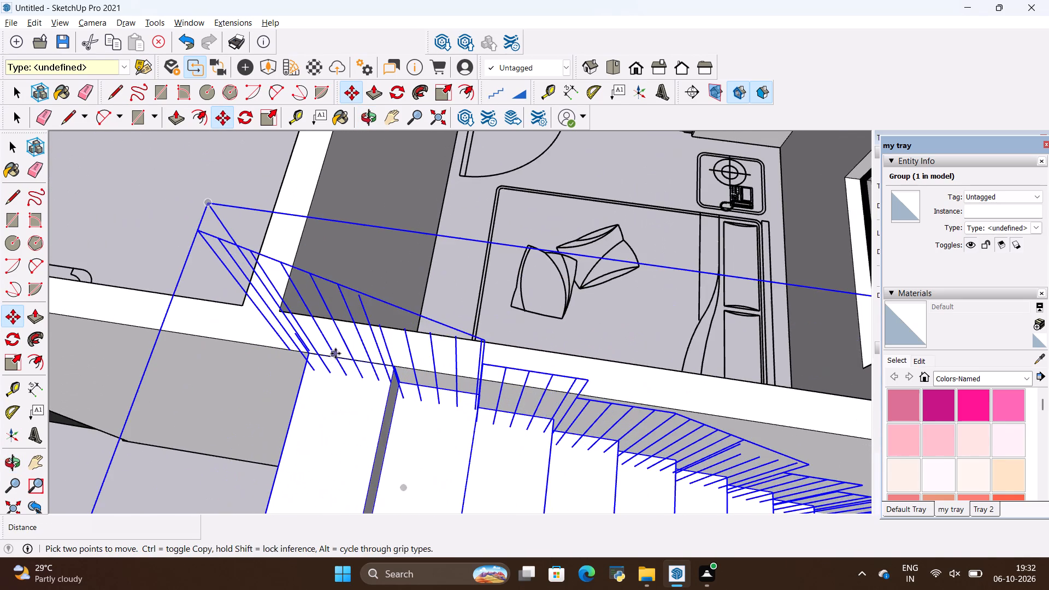
scroll(310, 399, up, 18)
scroll(425, 341, down, 20)
scroll(425, 341, down, 15)
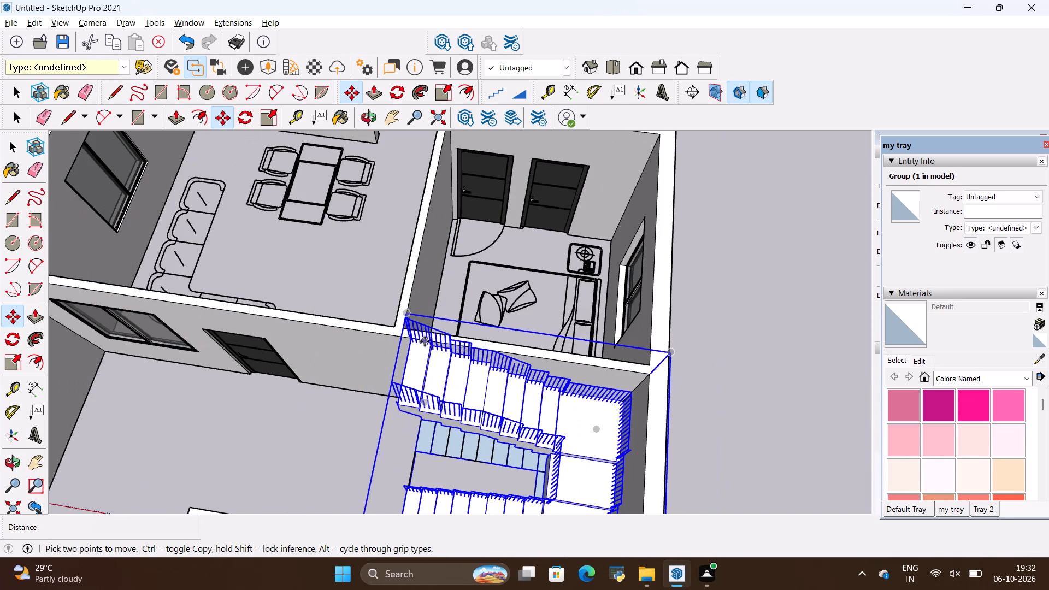
key(space)
click(708, 339)
scroll(670, 317, down, 10)
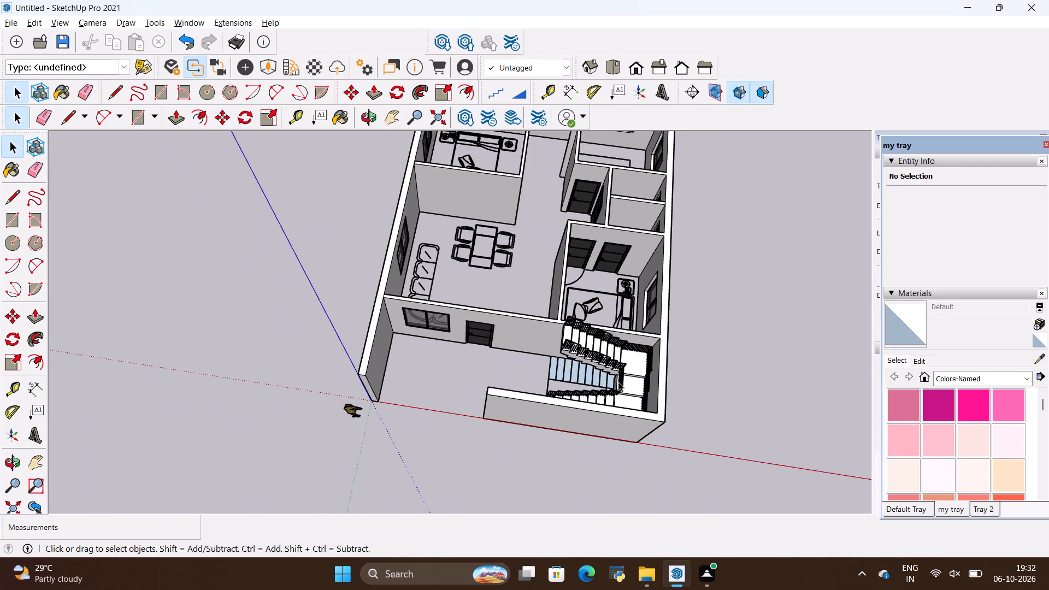
middle_drag(410, 382, 745, 376)
scroll(620, 353, up, 3)
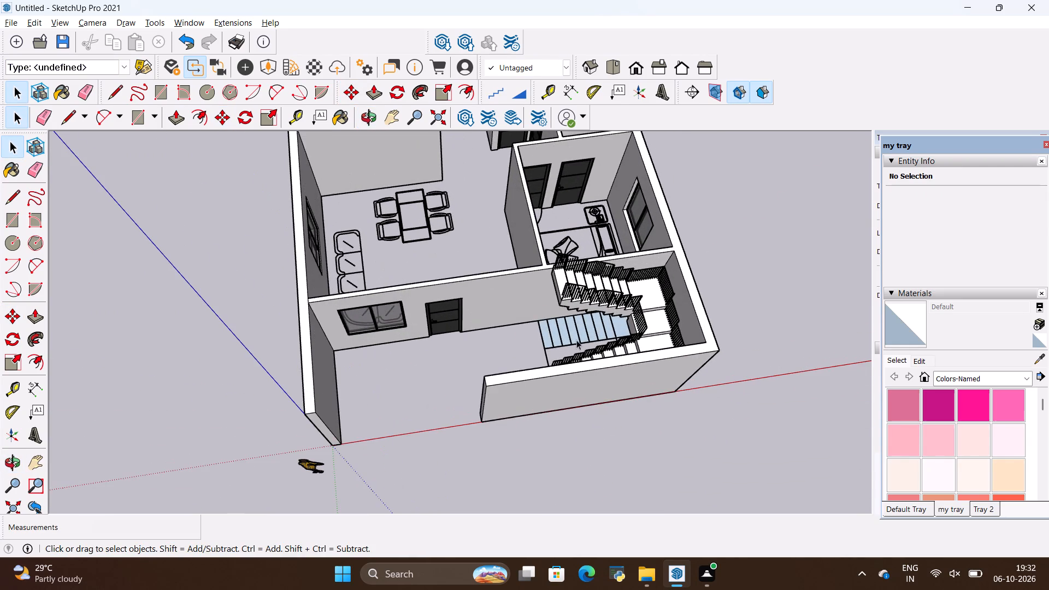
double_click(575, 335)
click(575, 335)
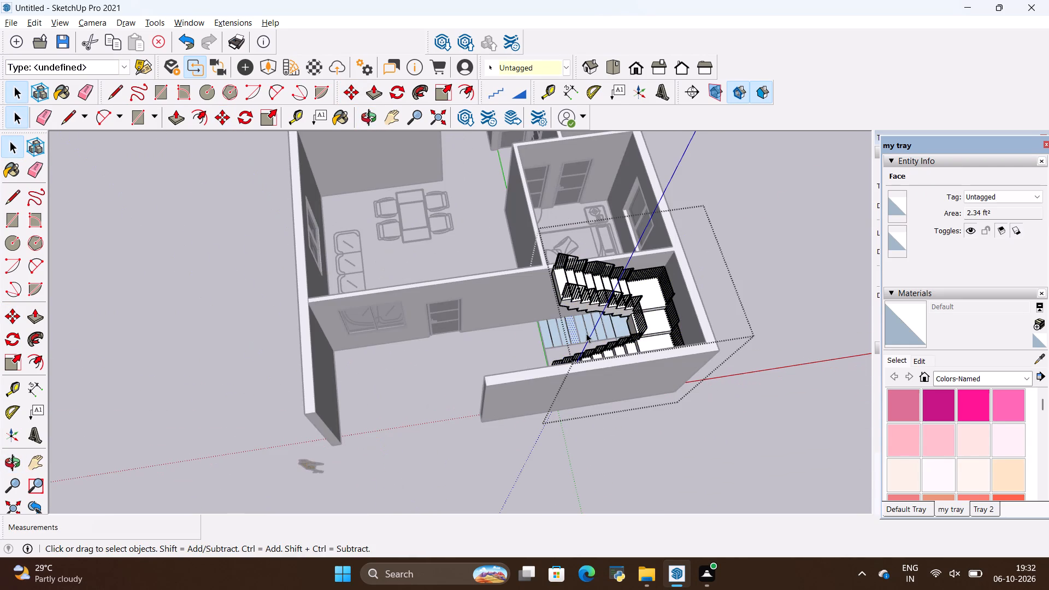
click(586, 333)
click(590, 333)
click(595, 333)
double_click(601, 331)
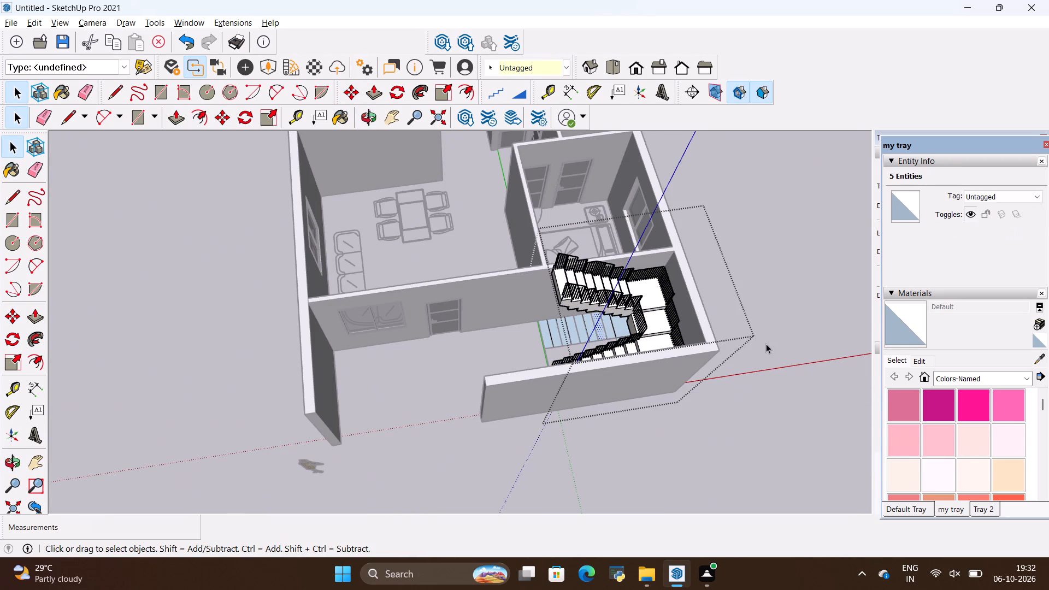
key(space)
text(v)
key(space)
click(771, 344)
Examine the whole house model with the fitted staircase from above and from several angles.
scroll(429, 340, down, 4)
middle_drag(429, 360, 476, 428)
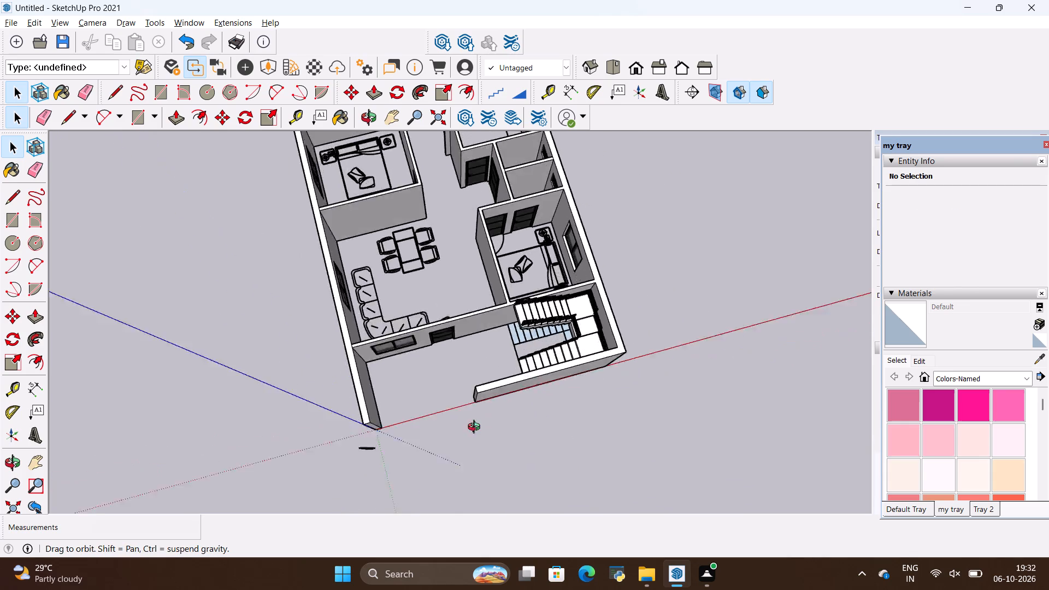
middle_drag(476, 428, 740, 379)
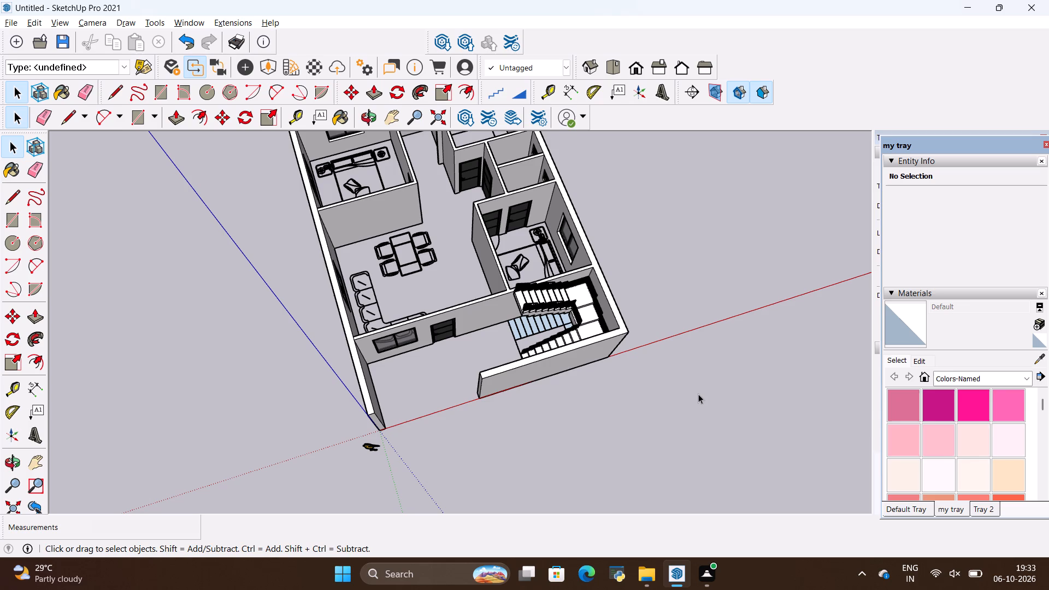
scroll(534, 439, down, 13)
scroll(472, 353, up, 2)
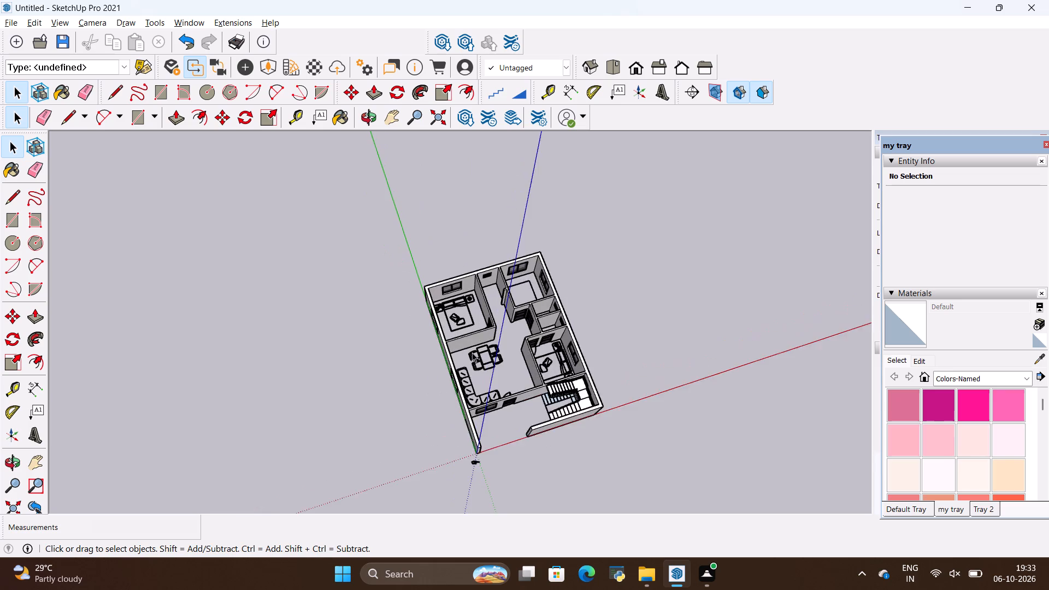
scroll(472, 352, up, 5)
scroll(480, 358, down, 5)
middle_drag(591, 482, 394, 398)
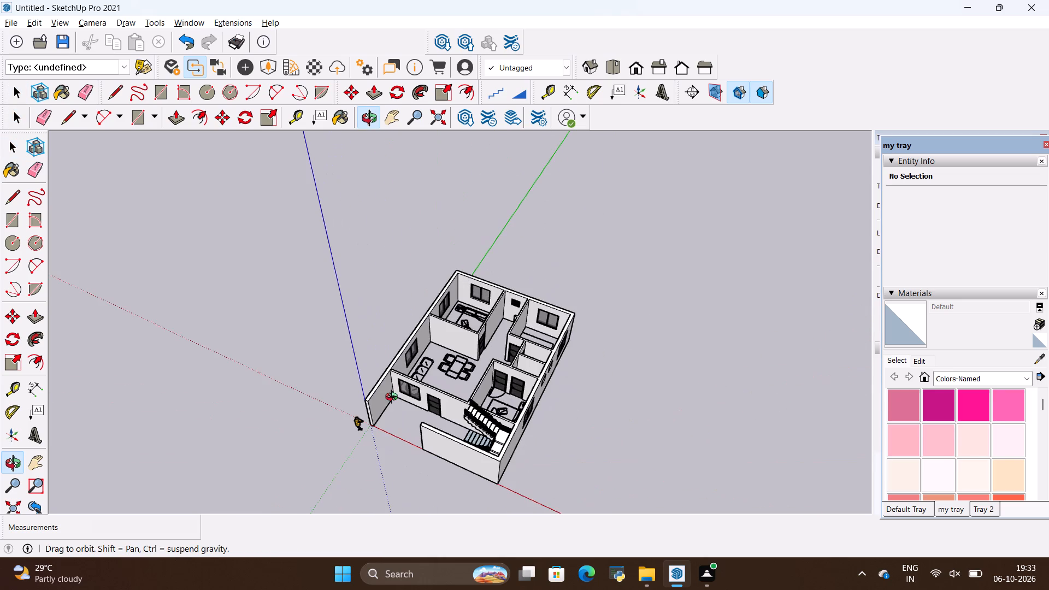
middle_drag(394, 398, 488, 430)
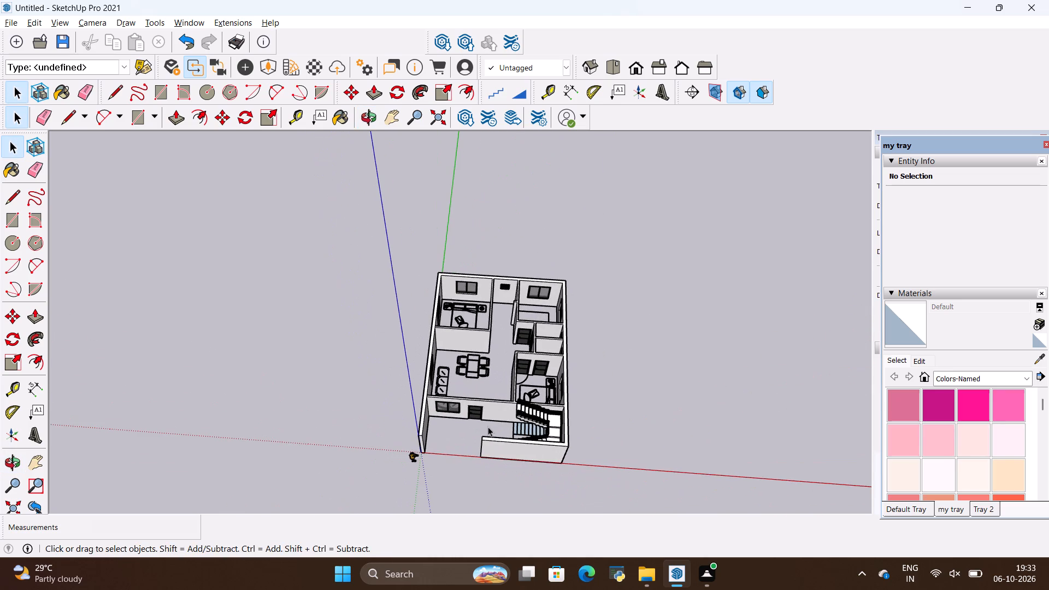
Import the Modern+dining model from the ALL 3D WAREHOUSE ITEMS folder and place it on the open ground beside the house.
click(21, 23)
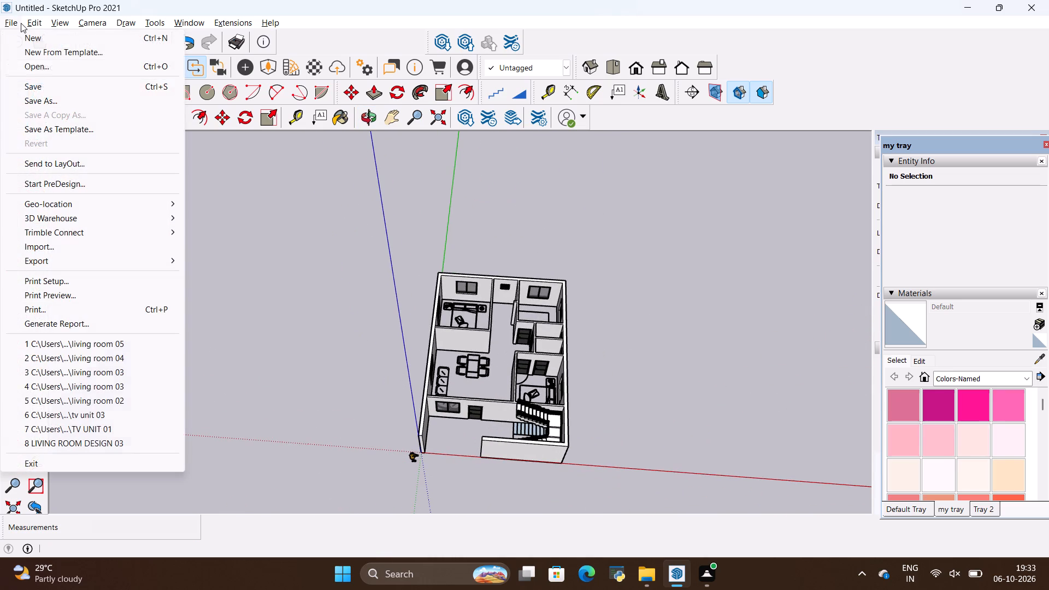
click(51, 243)
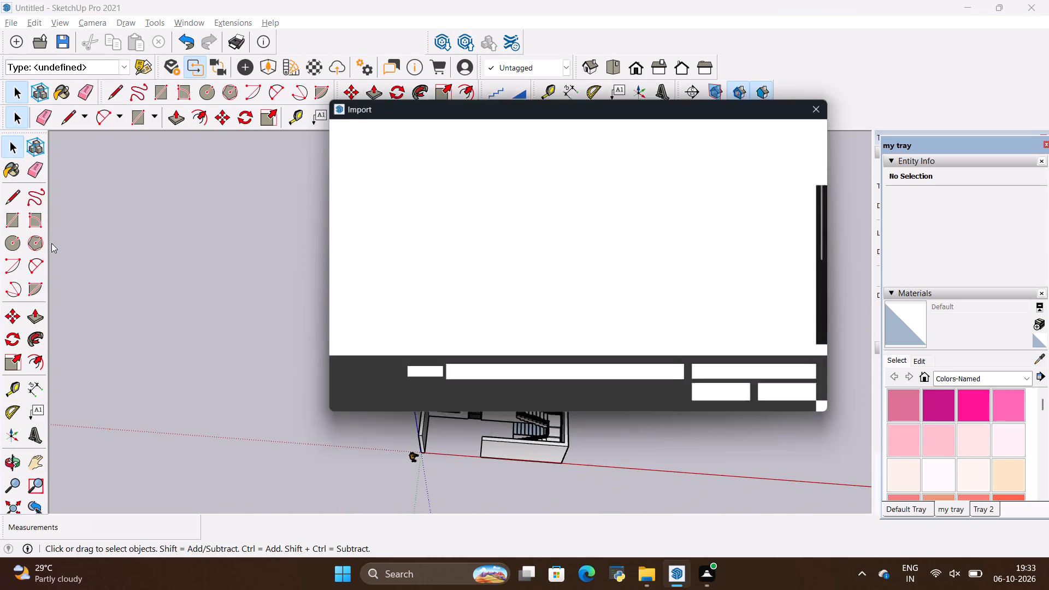
scroll(588, 273, down, 2)
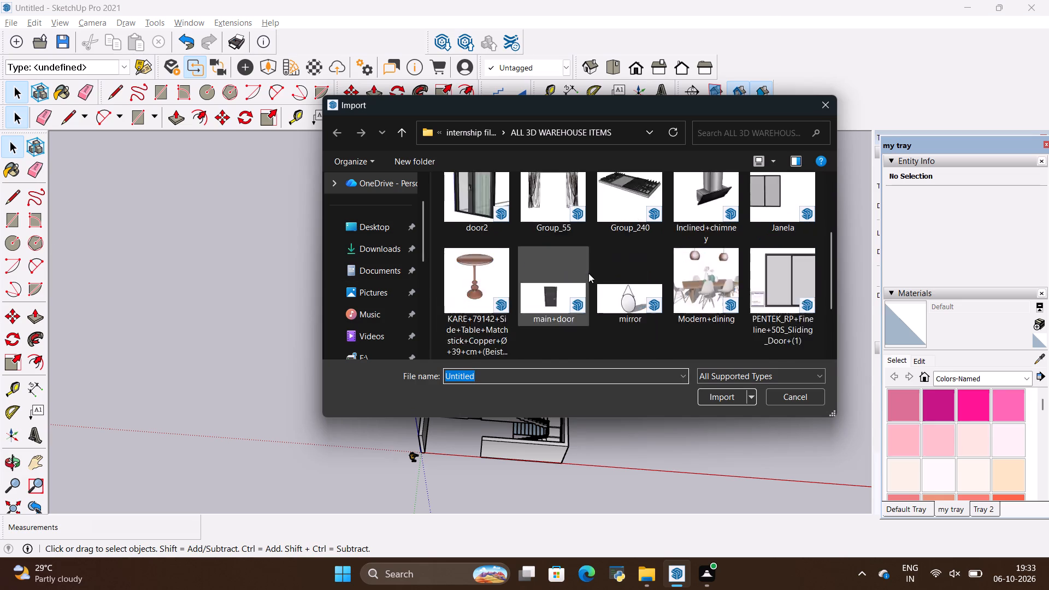
scroll(588, 273, down, 3)
scroll(591, 269, up, 2)
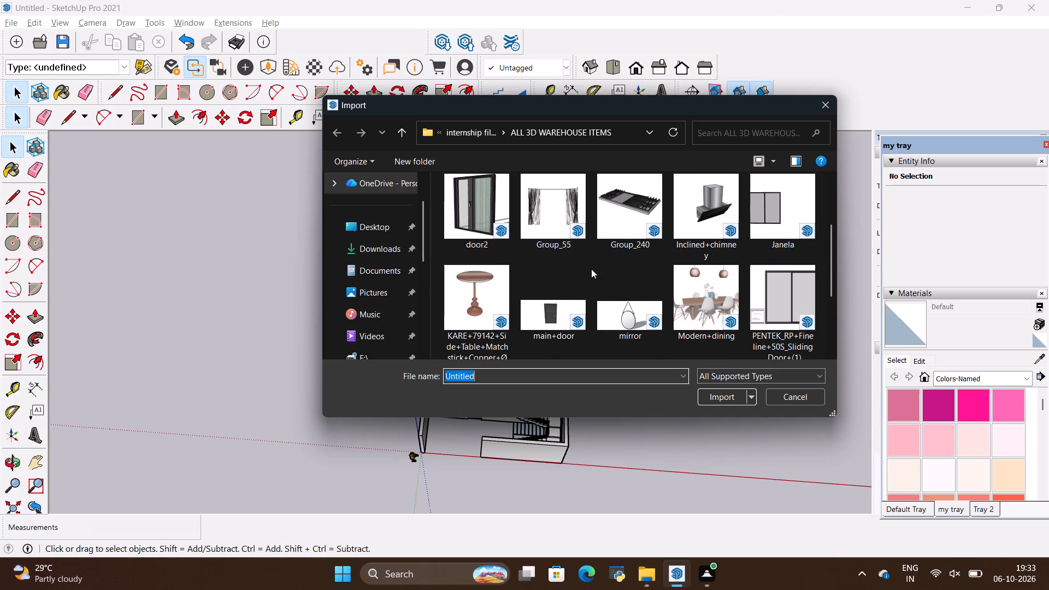
click(705, 303)
click(702, 394)
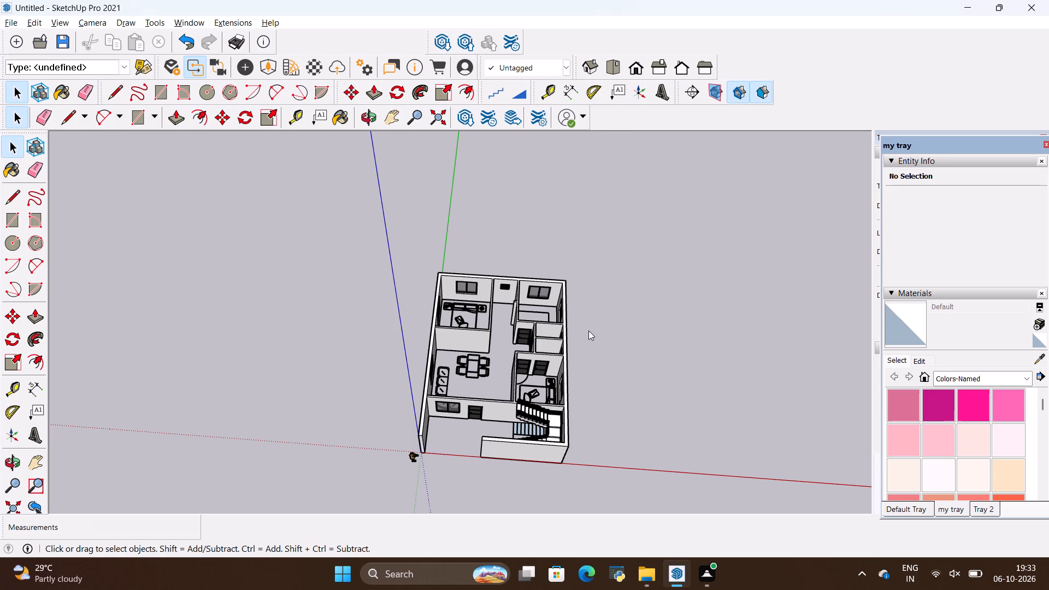
click(605, 331)
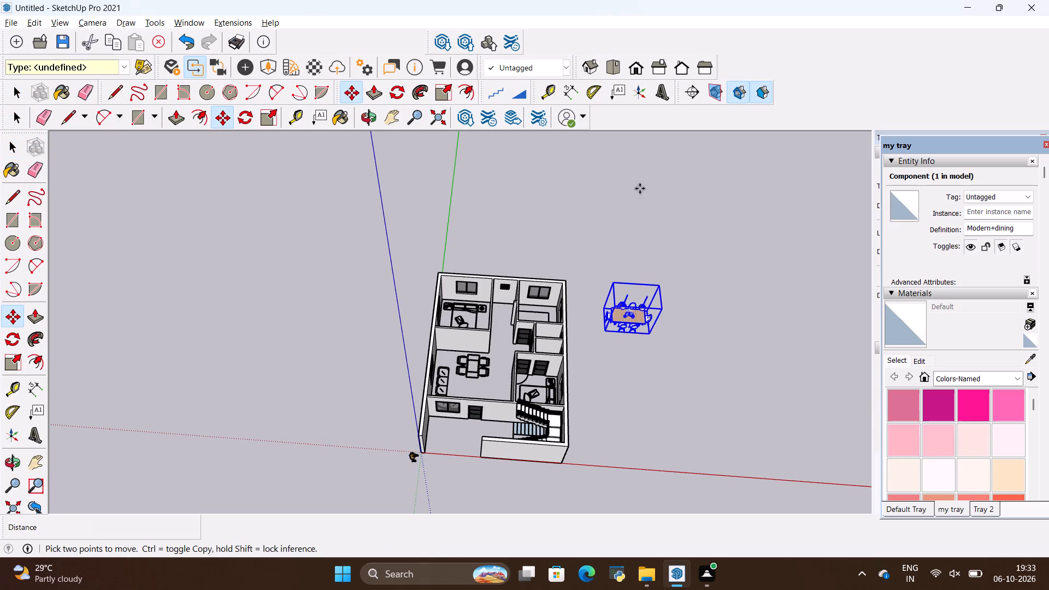
key(space)
click(626, 350)
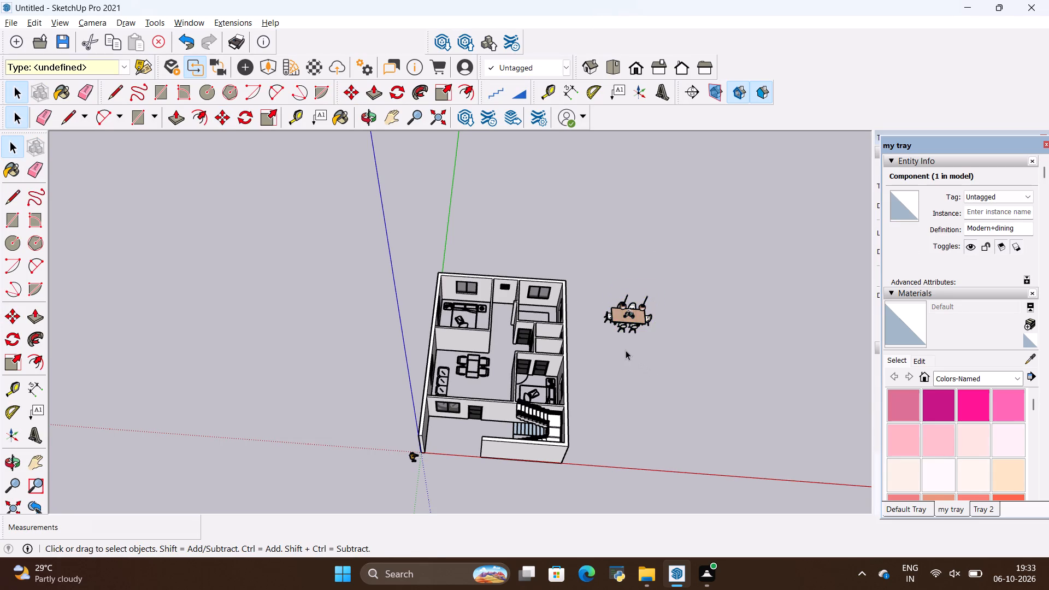
Move the imported dining set by its bottom front corner about 5' 10" across the open ground beside the house.
scroll(622, 326, up, 7)
click(628, 317)
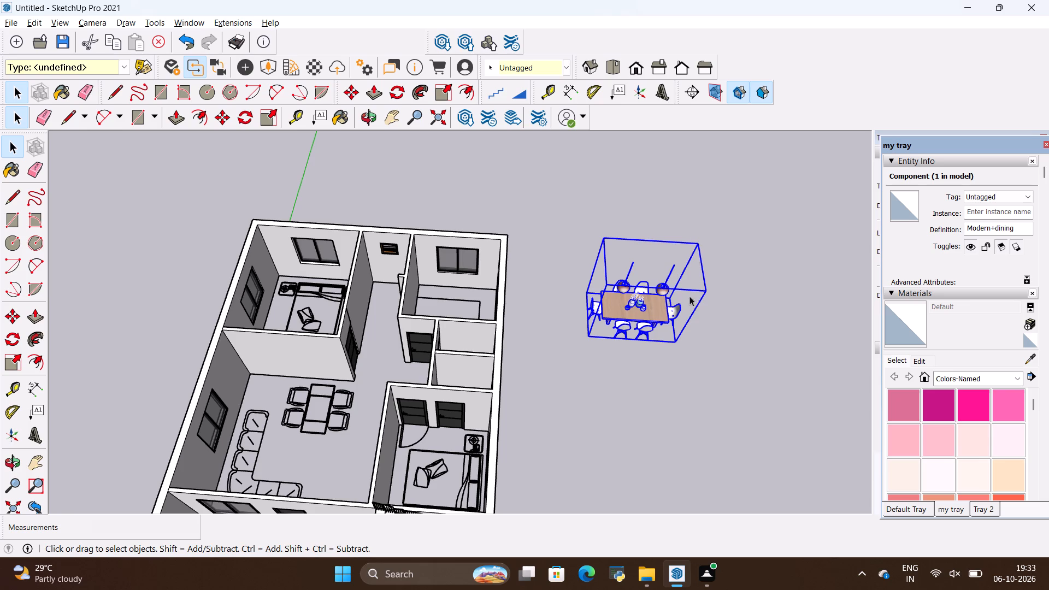
key(m)
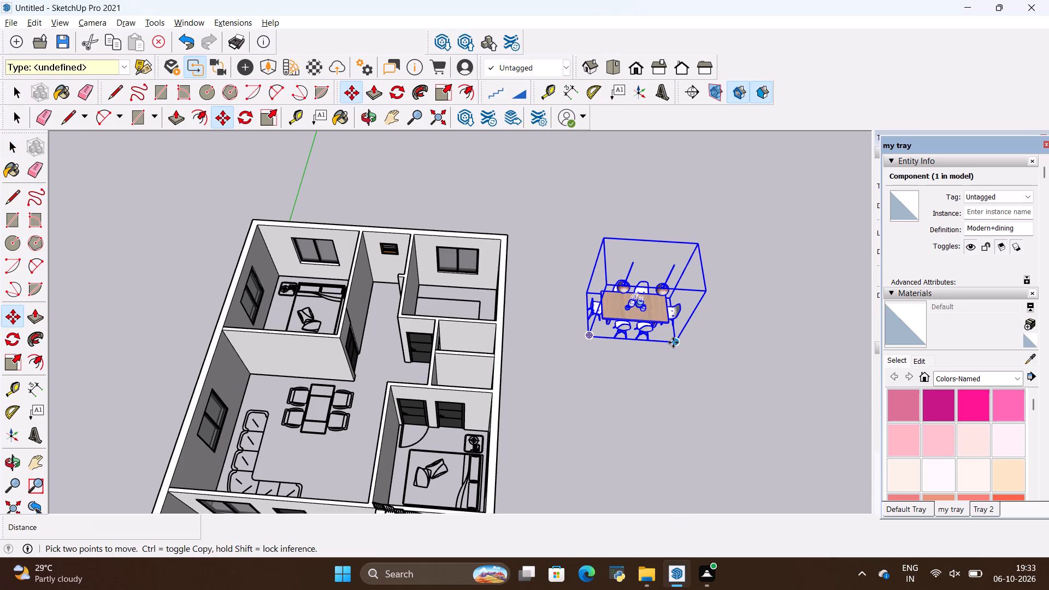
click(673, 343)
scroll(355, 425, up, 3)
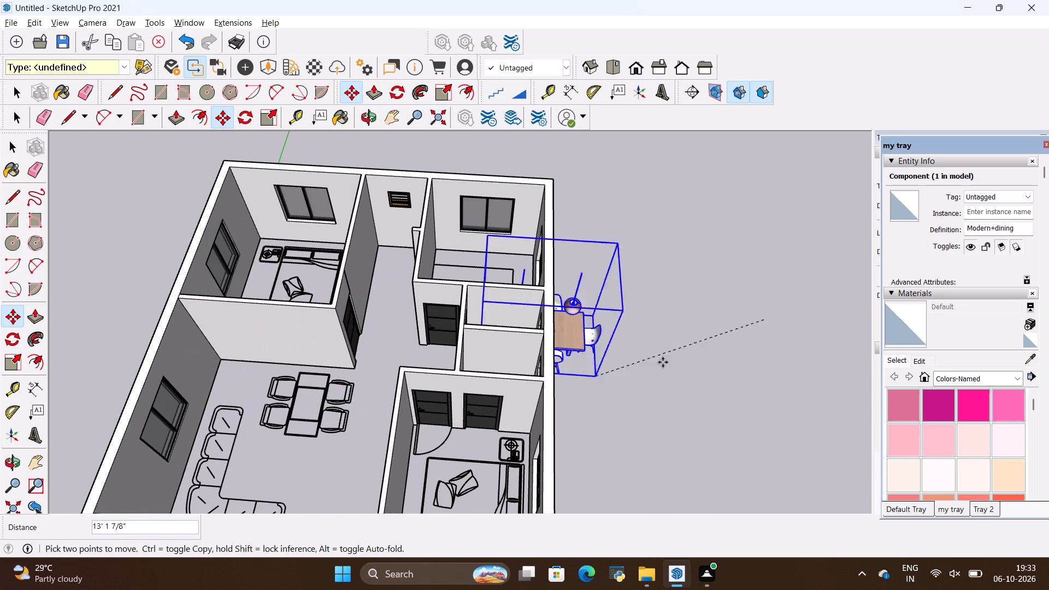
click(735, 347)
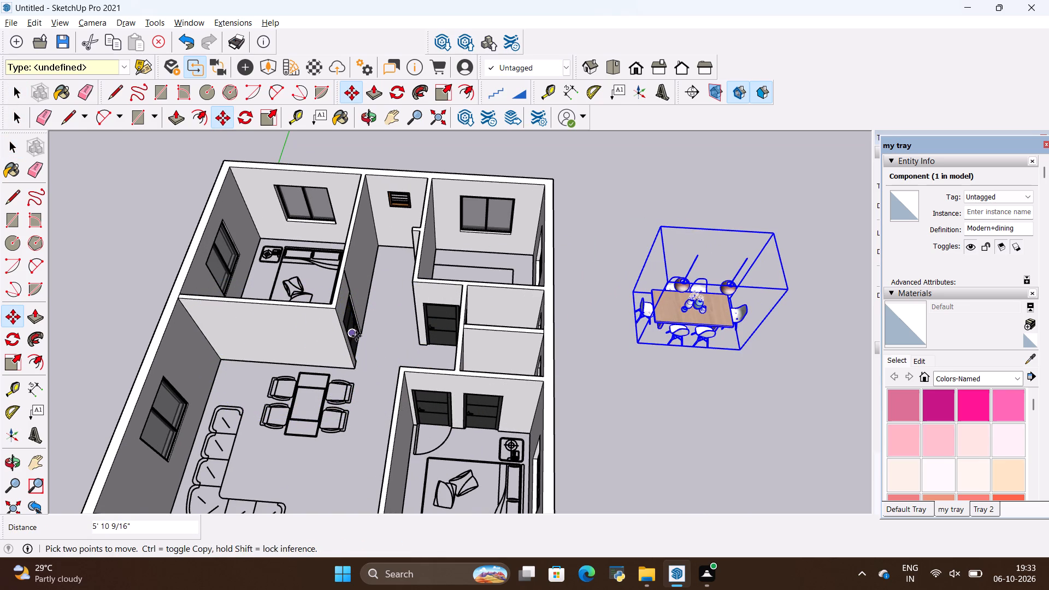
click(331, 409)
key(space)
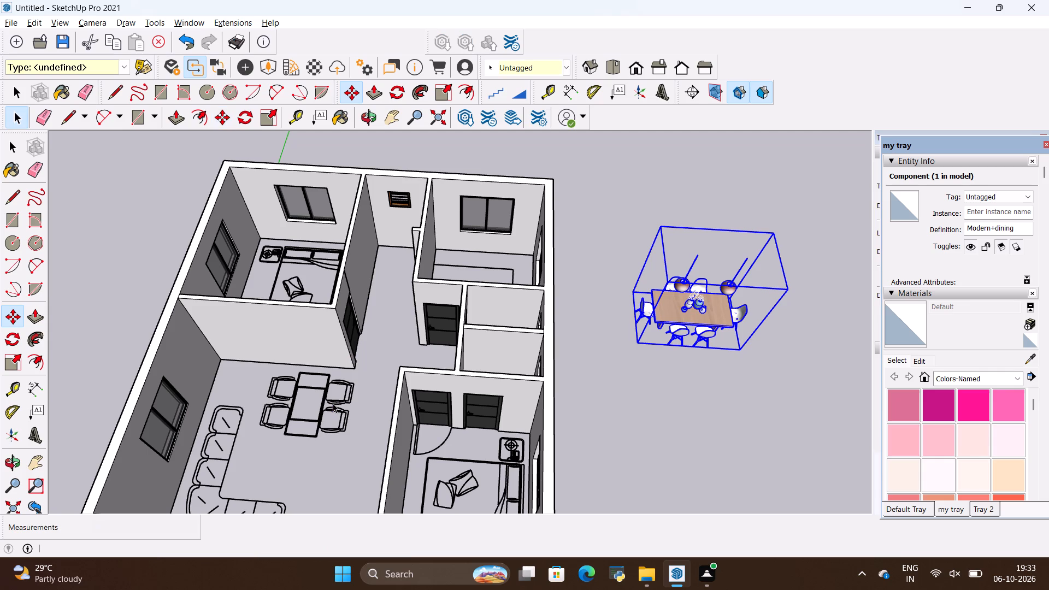
Erase the flat dining table and chairs symbol from the living area floor.
click(333, 403)
right_click(333, 403)
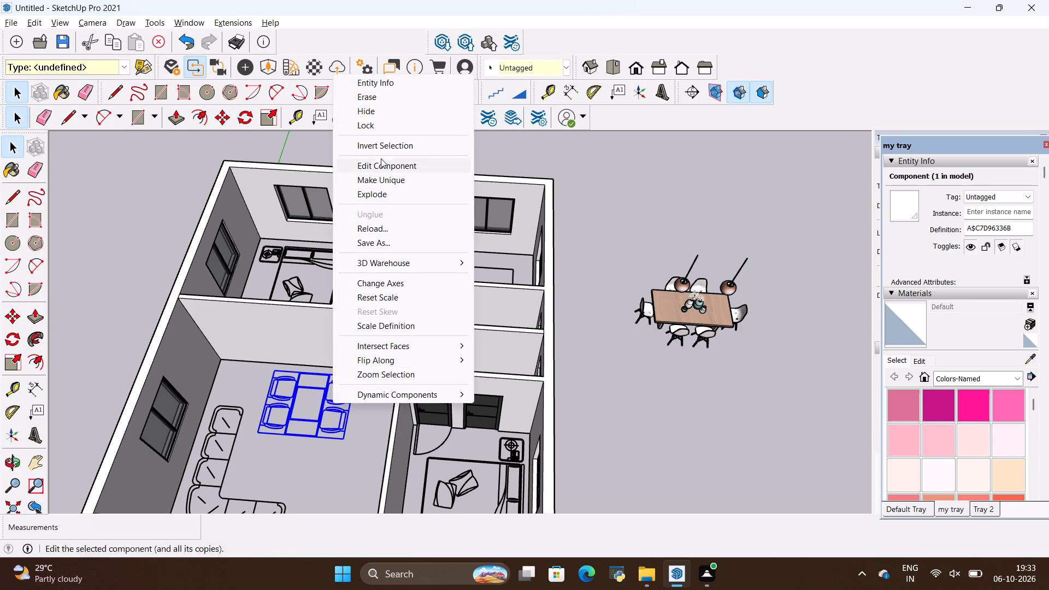
click(381, 98)
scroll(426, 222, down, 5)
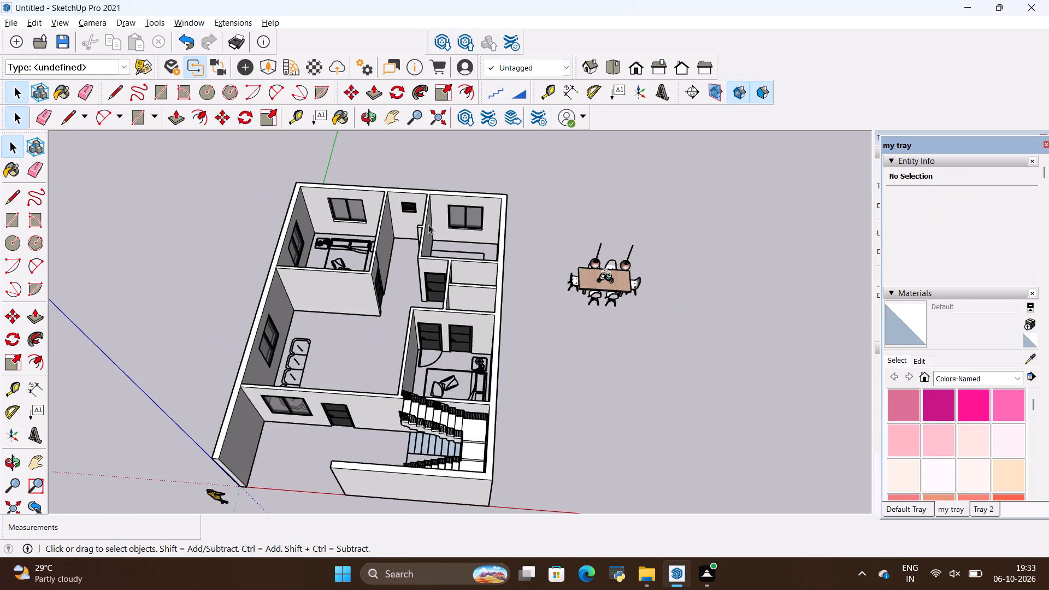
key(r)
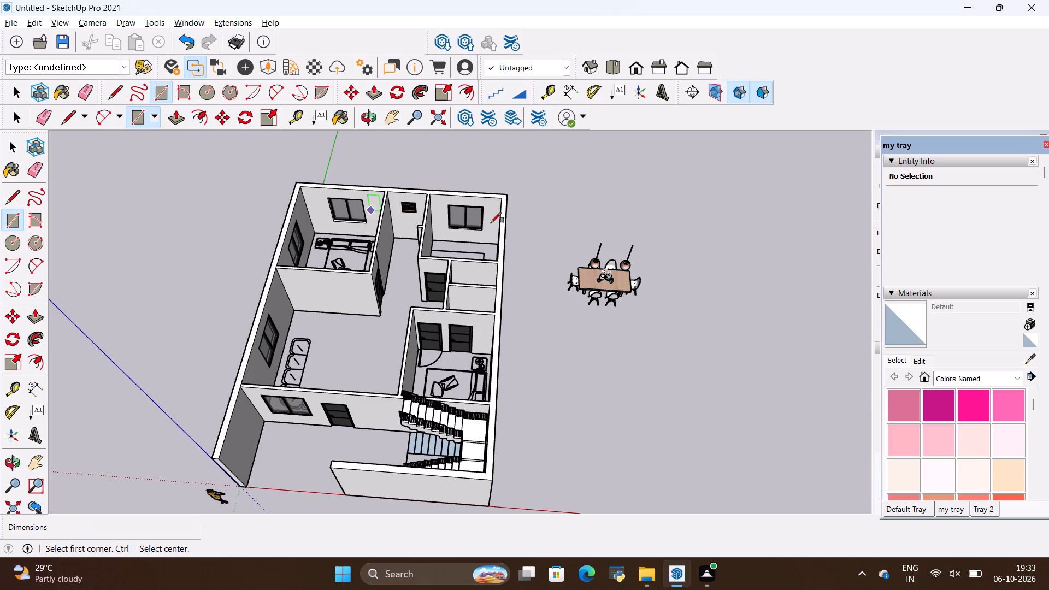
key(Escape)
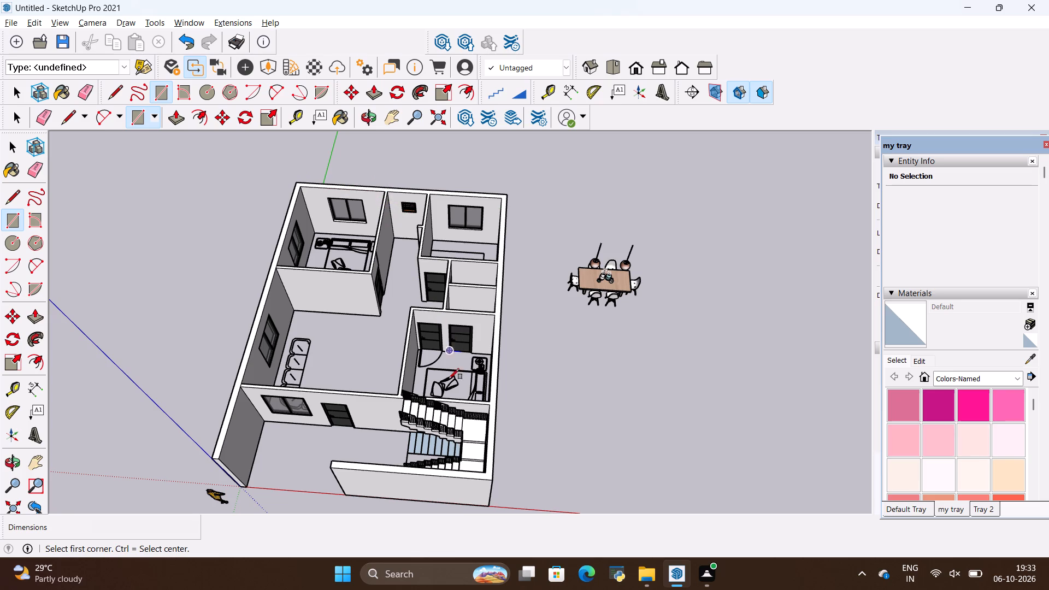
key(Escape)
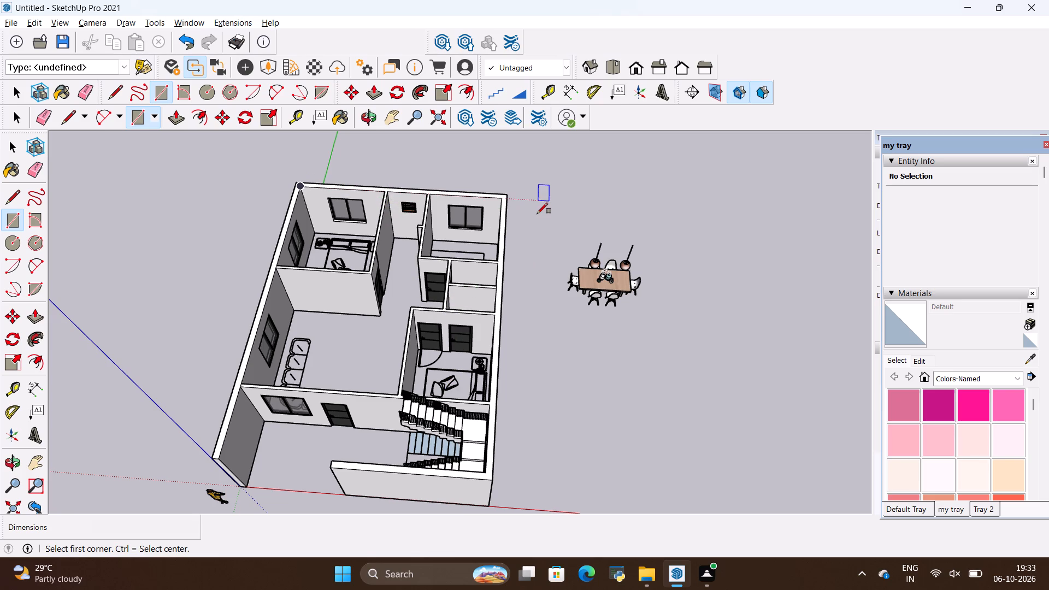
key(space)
Erase the floor-plan line group containing the door swings and the counter outline in the back corner room.
middle_drag(499, 214, 480, 317)
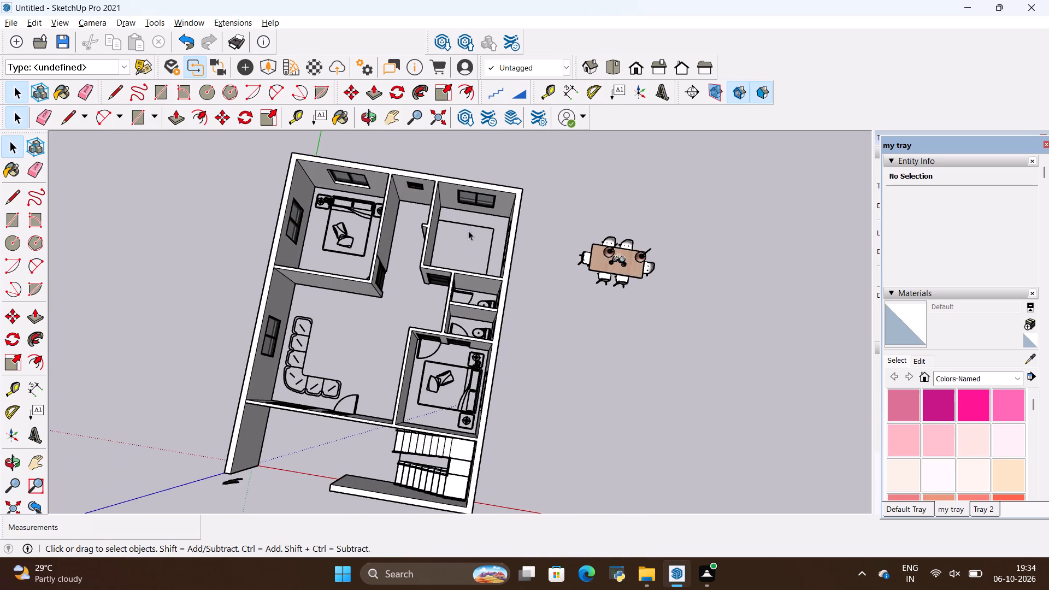
scroll(471, 222, up, 2)
click(471, 226)
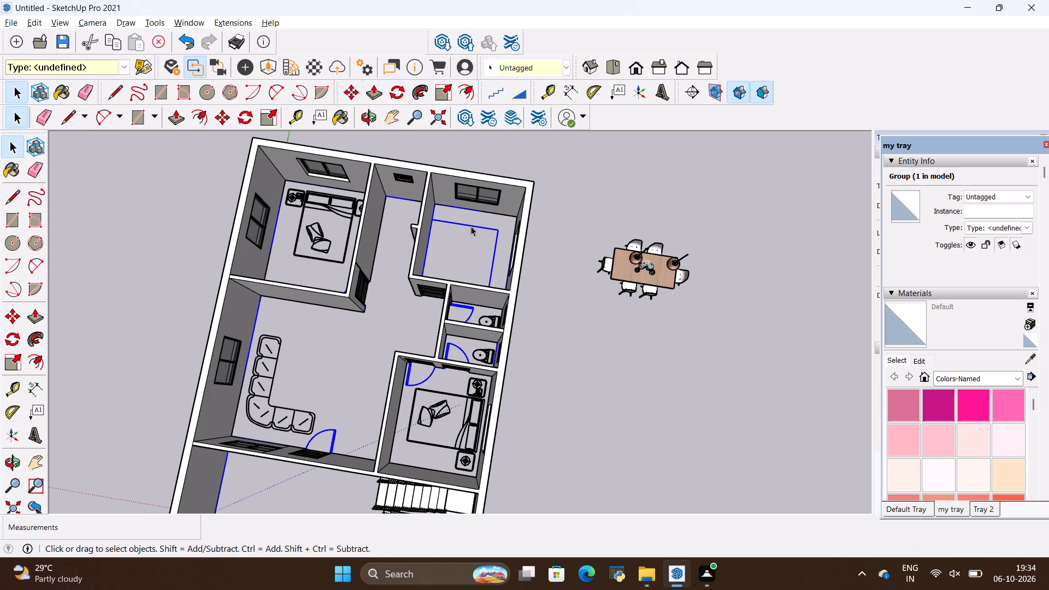
right_click(471, 226)
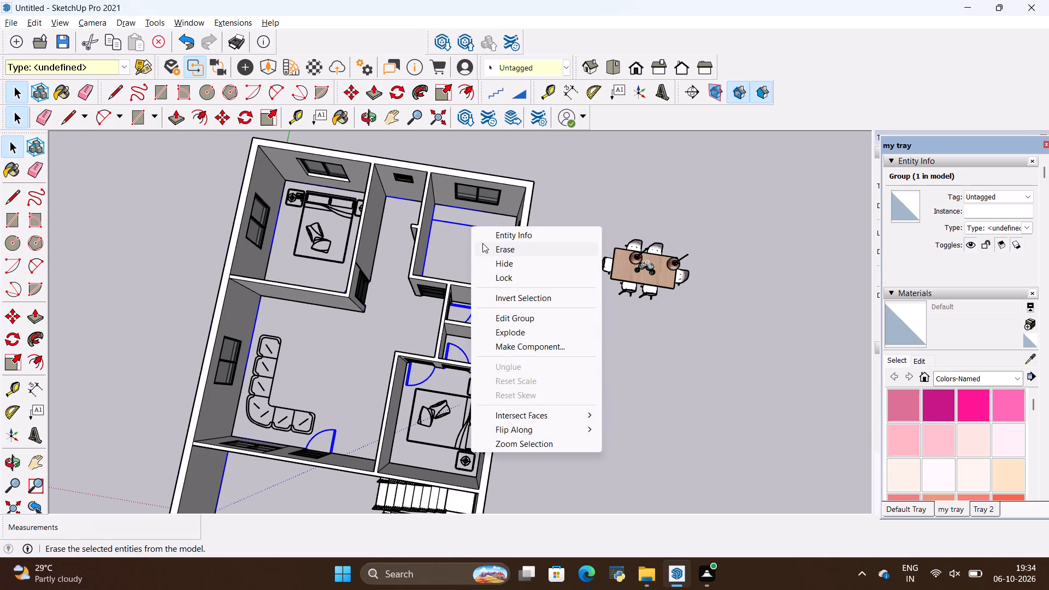
click(483, 243)
Erase the flat L-shaped sofa symbol in the living area and the flat bed symbol in the bedroom beside the stairs.
click(301, 420)
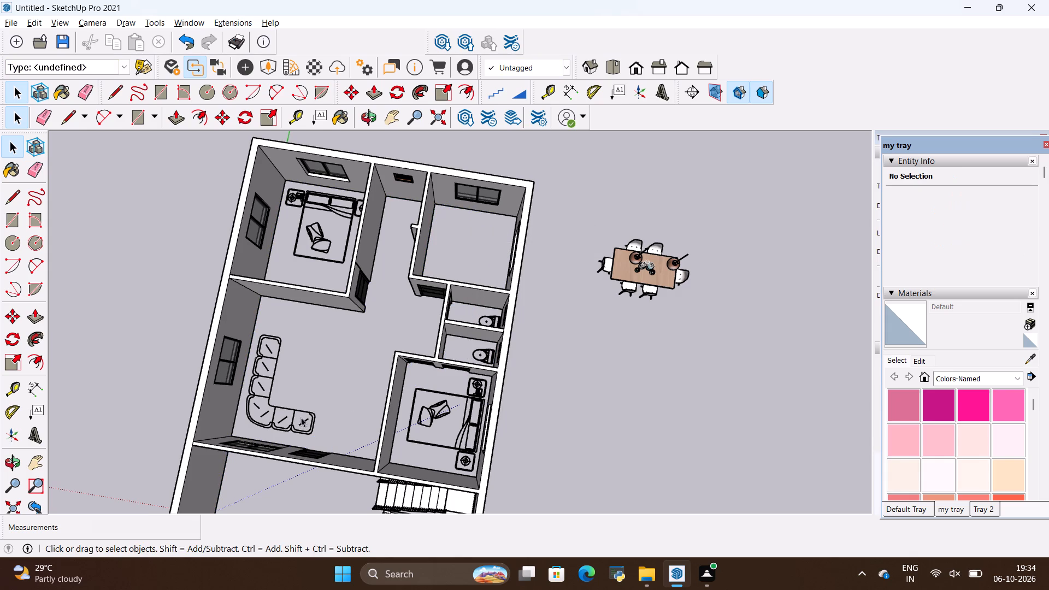
right_click(315, 422)
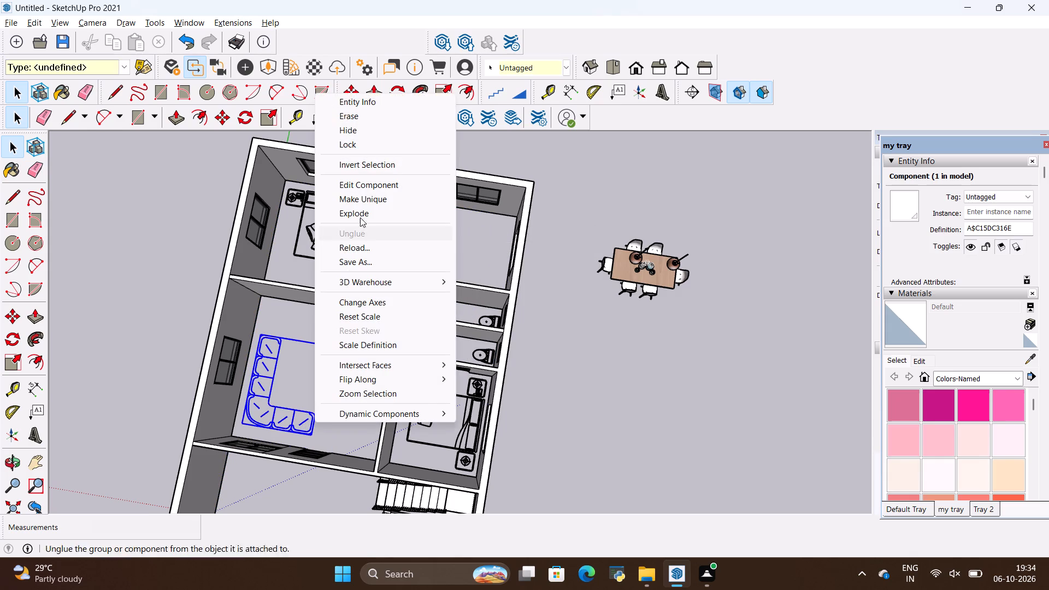
click(375, 120)
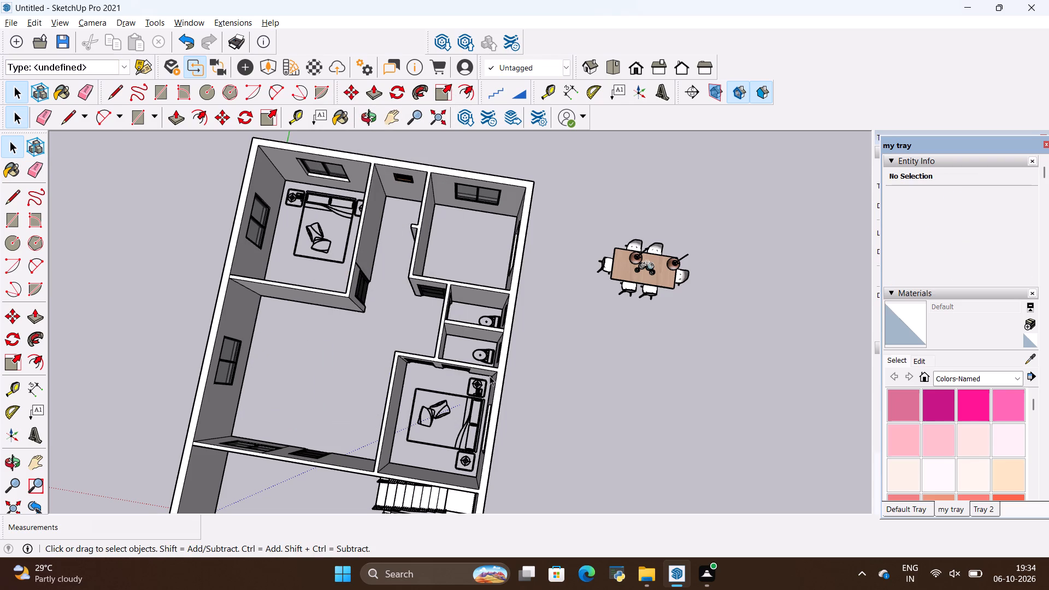
right_click(474, 395)
click(509, 78)
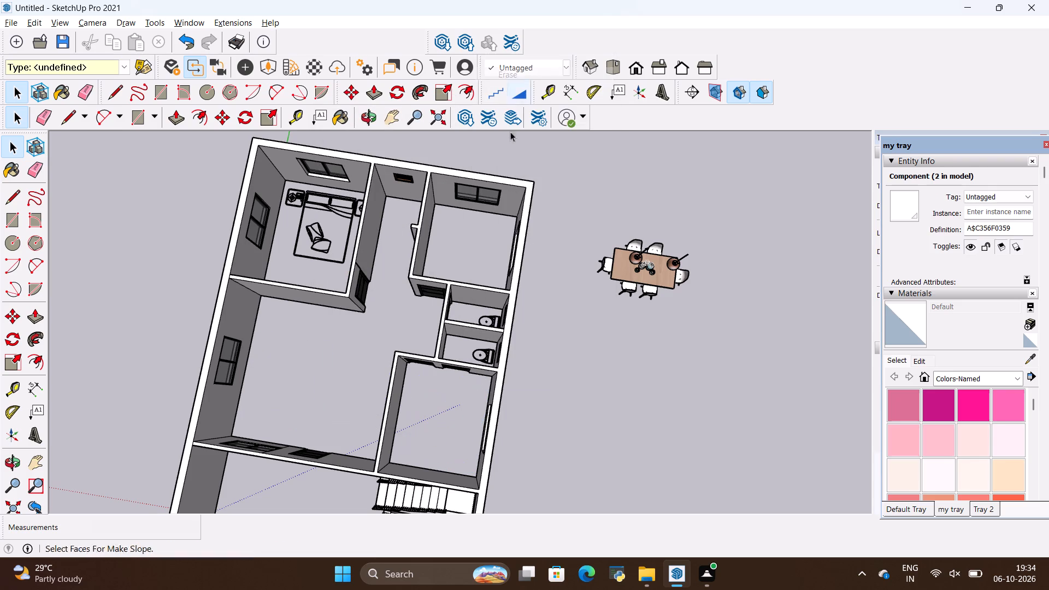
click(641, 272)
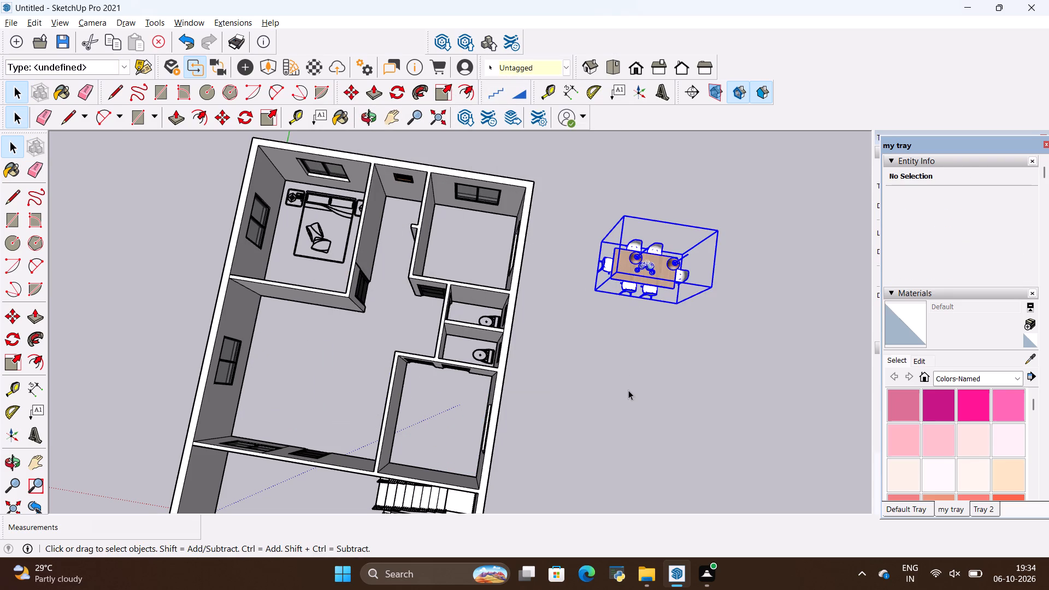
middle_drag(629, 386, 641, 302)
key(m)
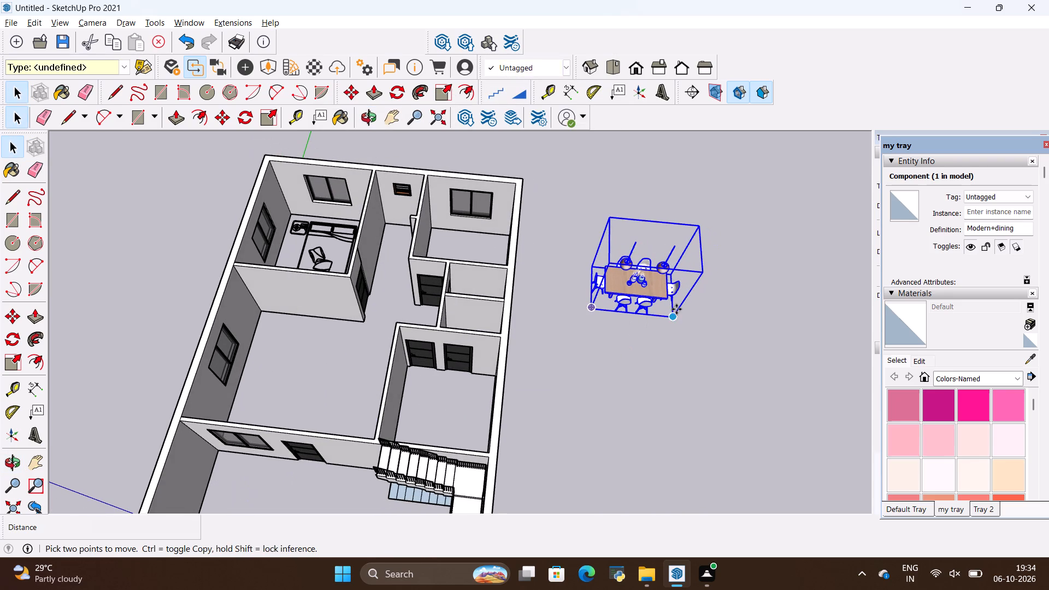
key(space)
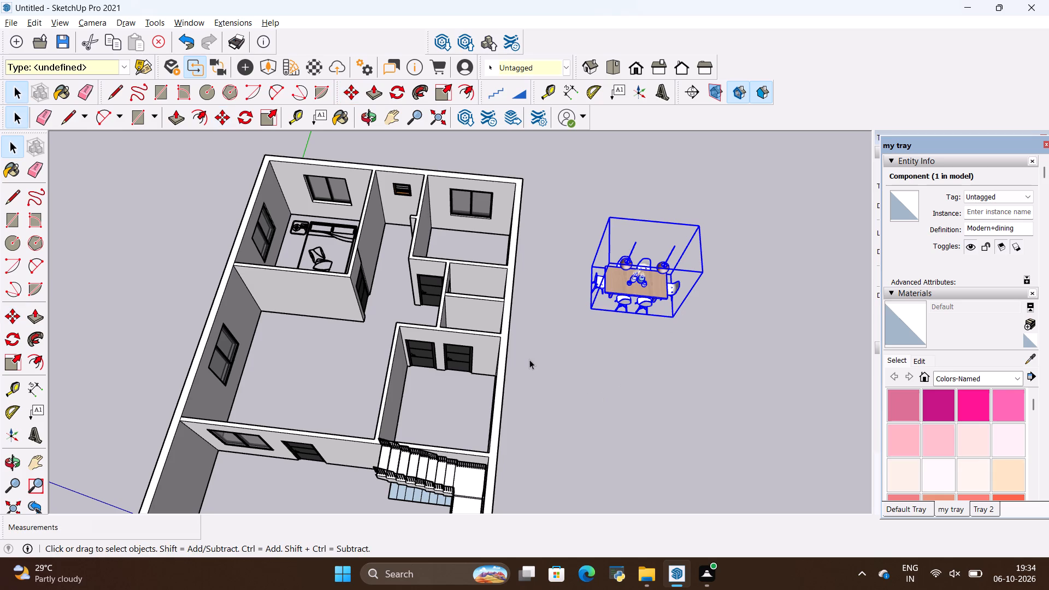
Draw a 40' 9" by 30' rectangle across the wall tops between diagonally opposite outer corners of the house.
key(r)
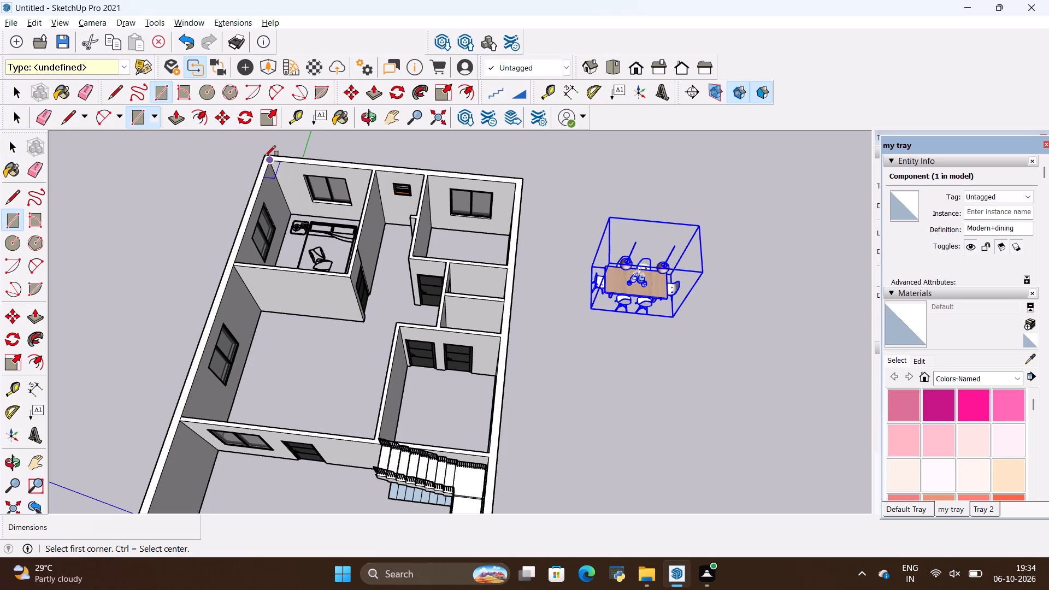
scroll(273, 168, up, 3)
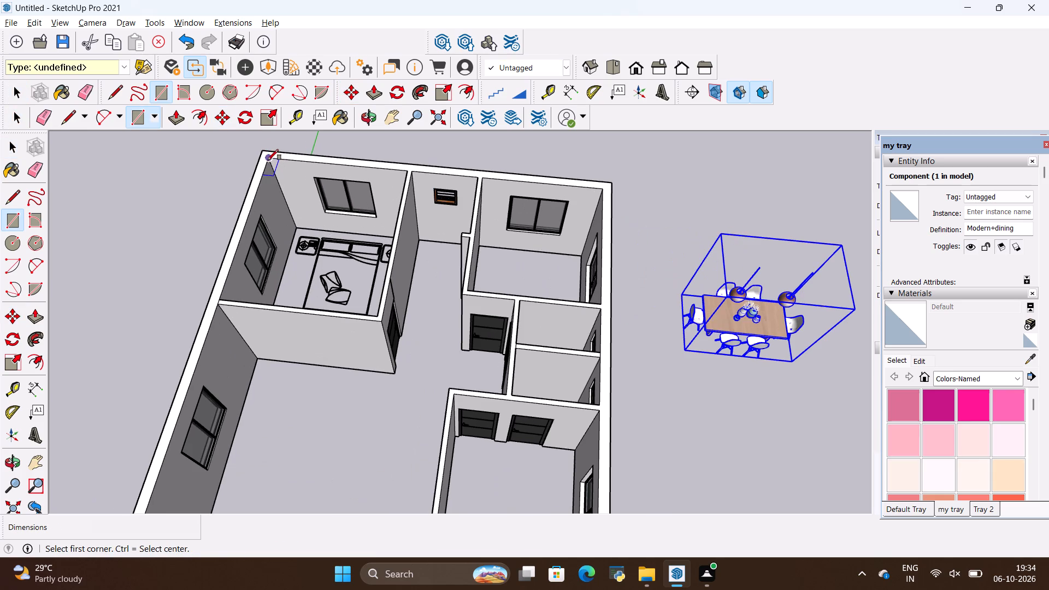
click(258, 151)
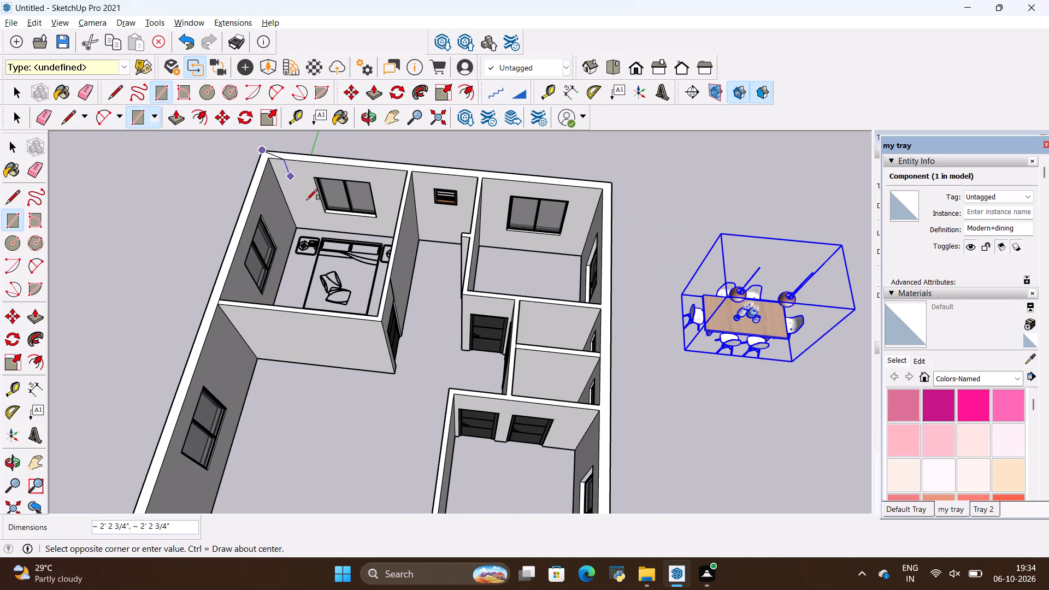
scroll(272, 205, down, 11)
scroll(352, 340, up, 6)
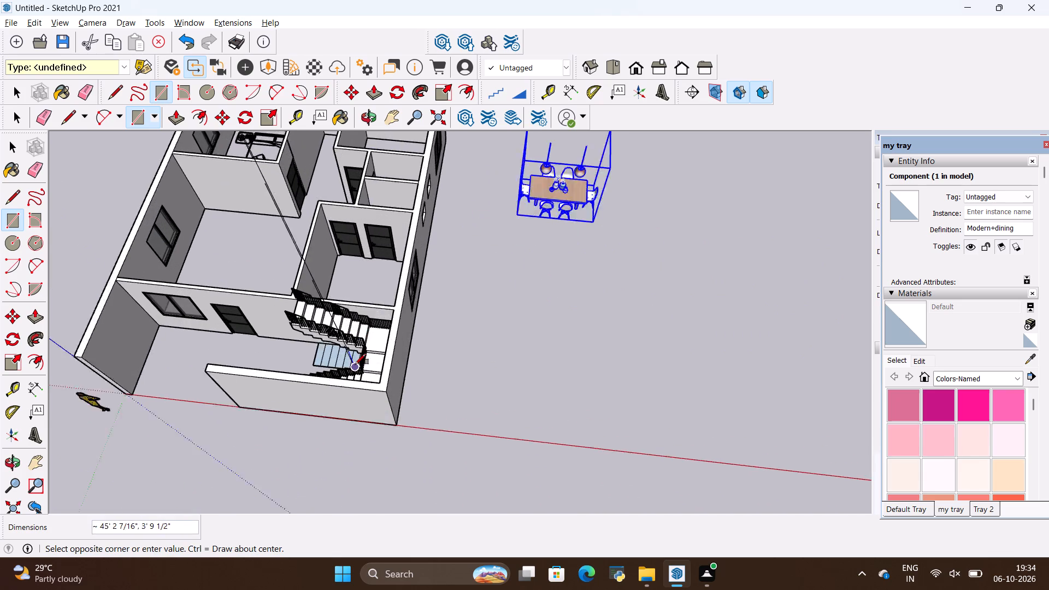
scroll(355, 364, up, 2)
click(391, 400)
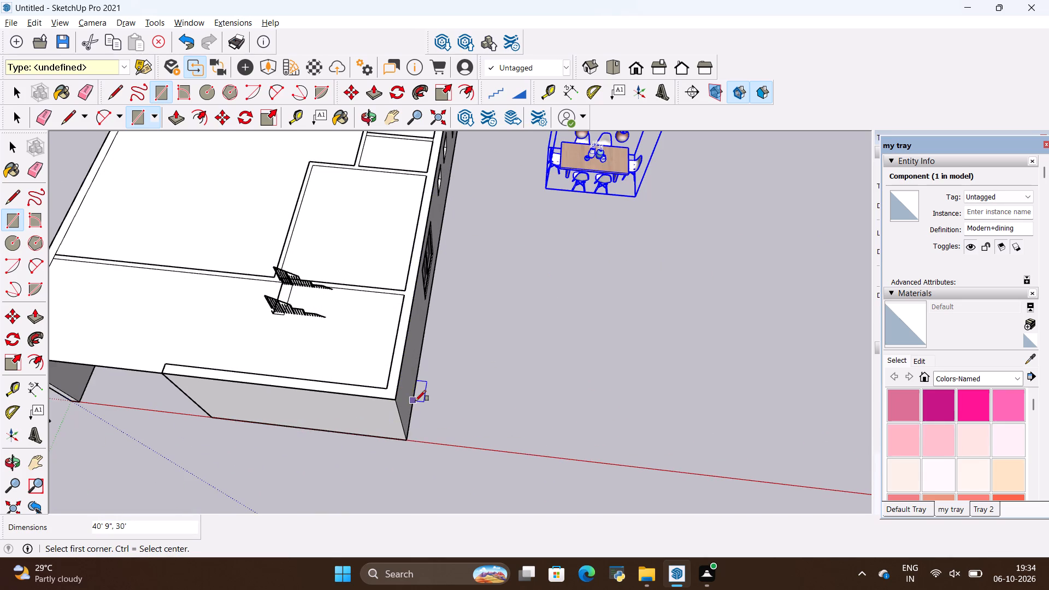
Push/Pull the rectangle over the house by 9" to form a slab.
key(p)
click(383, 324)
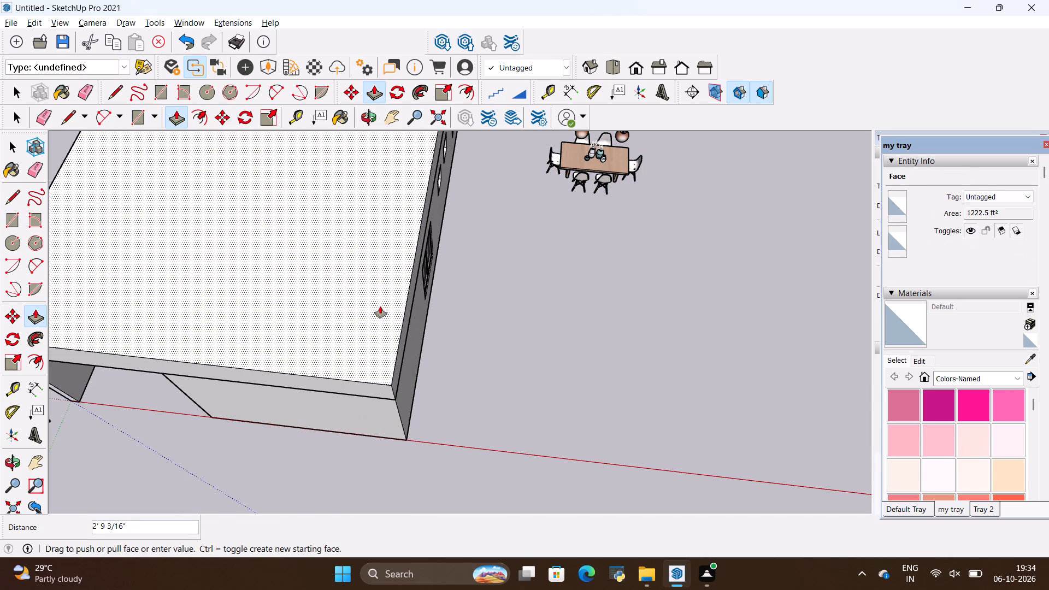
key(BackSpace)
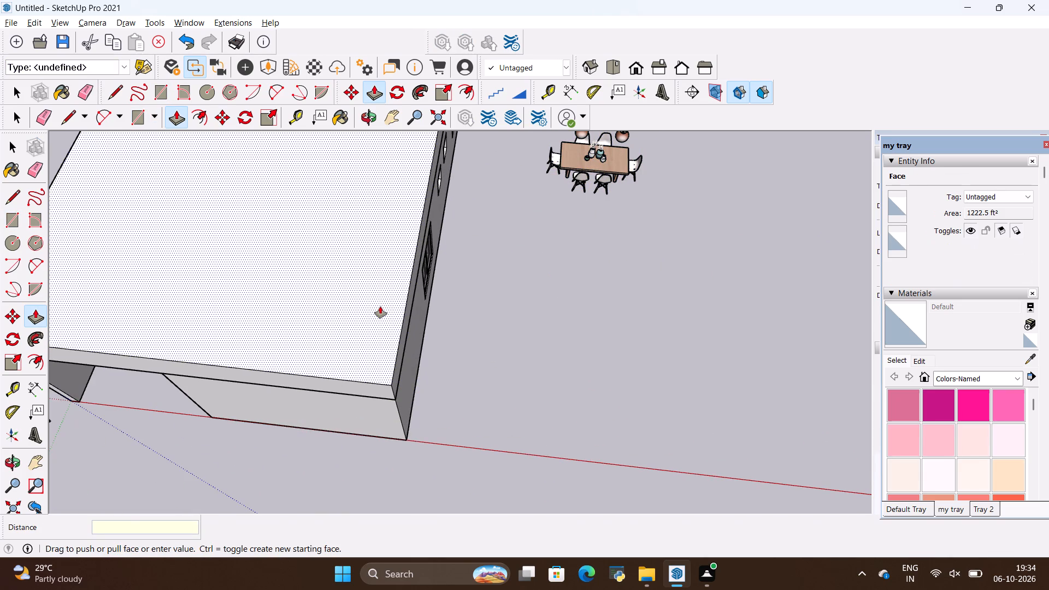
key(9)
key(shift+quotedbl)
key(Return)
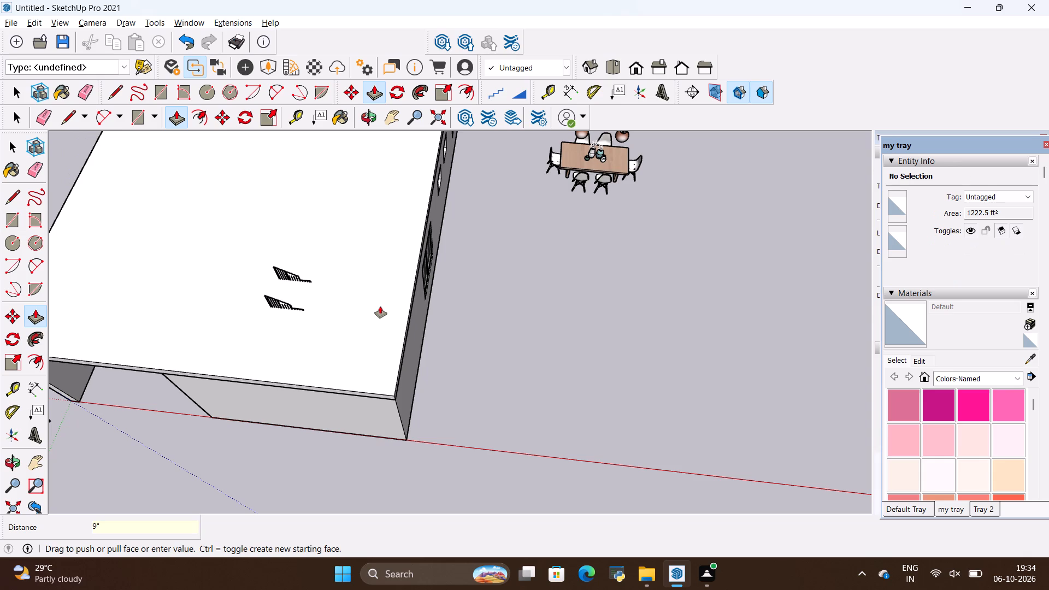
Make the whole slab with all its connected faces and edges into a group.
key(space)
triple_click(377, 328)
triple_click(377, 328)
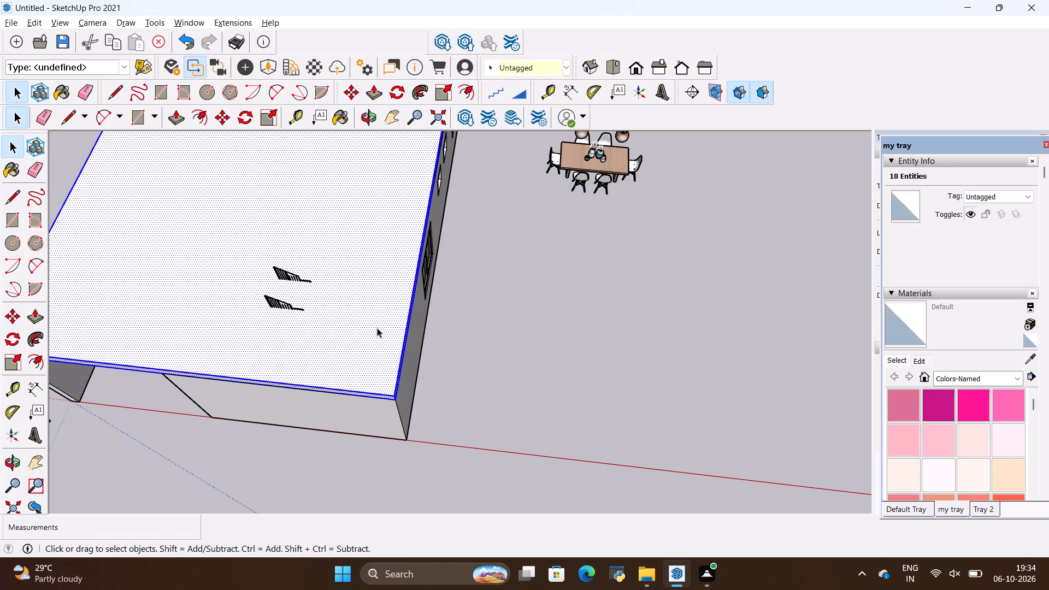
click(377, 328)
right_click(377, 328)
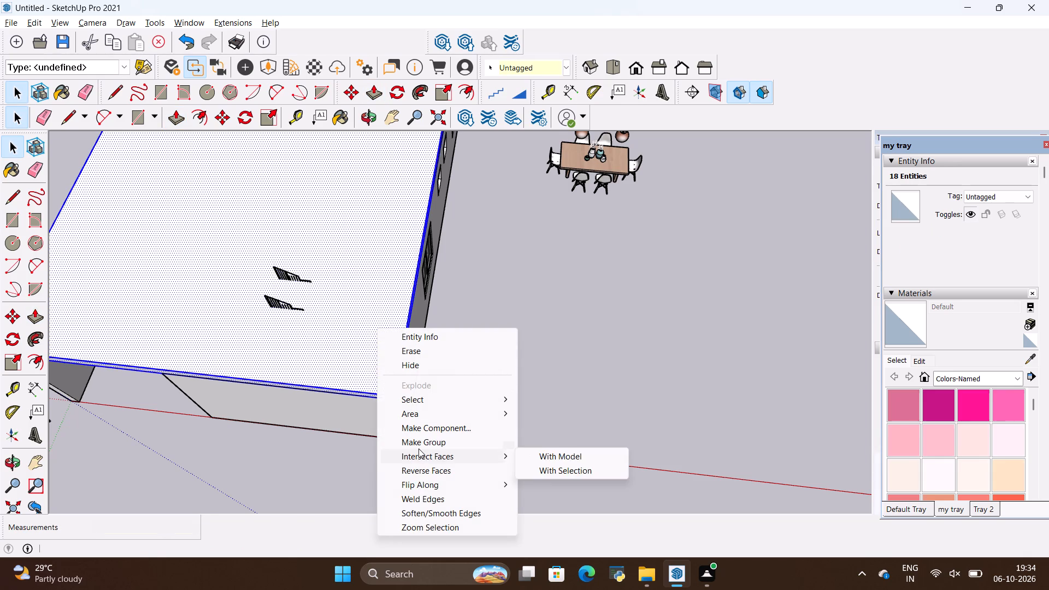
click(419, 449)
Move the slab group straight down about 10' 9" from the wall top to the base corner as the house floor.
middle_drag(423, 497, 461, 286)
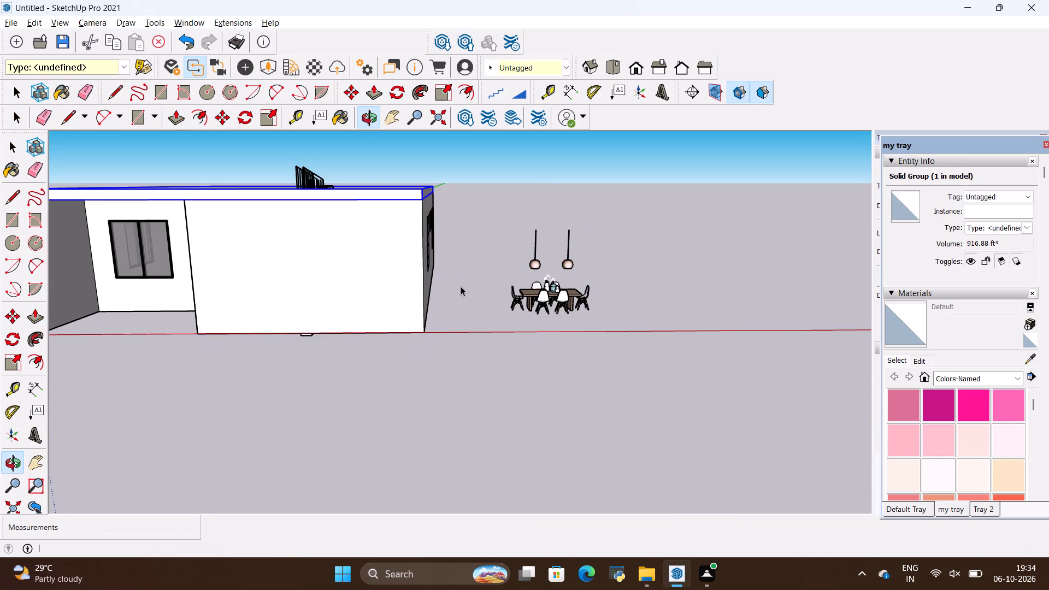
key(m)
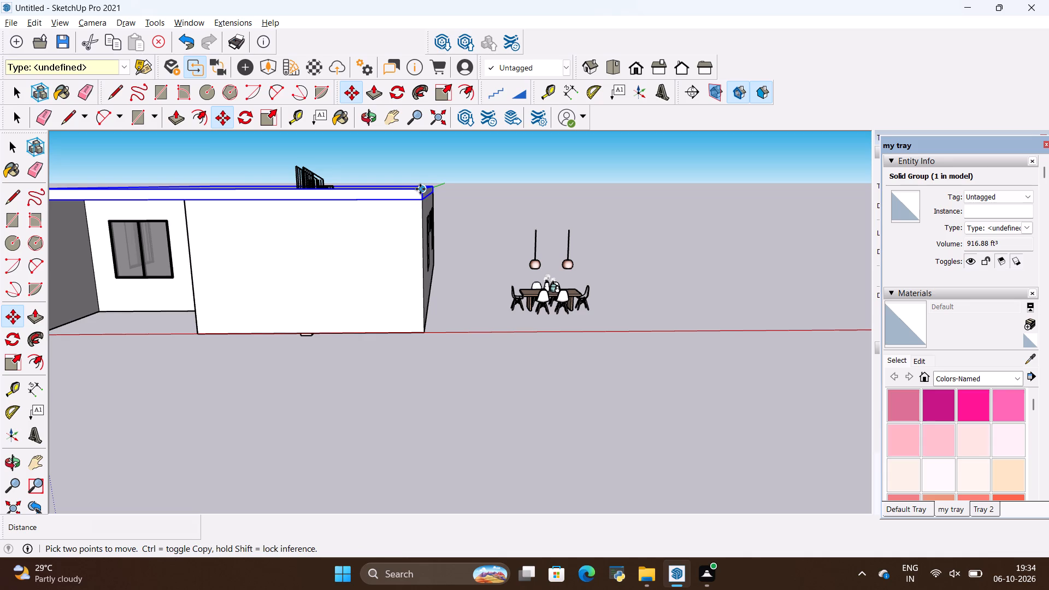
click(420, 189)
click(426, 333)
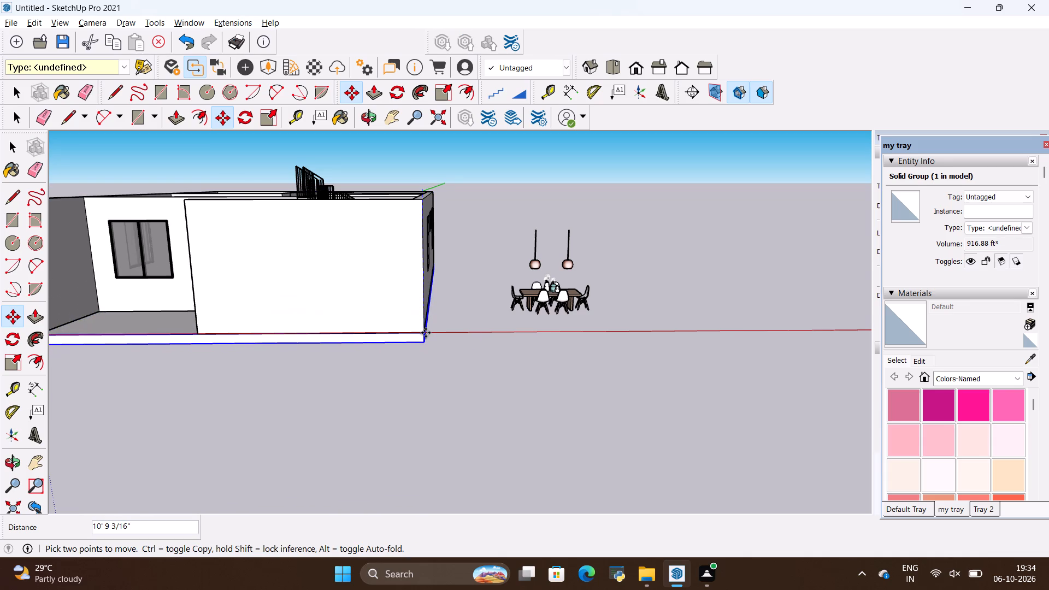
key(space)
click(452, 379)
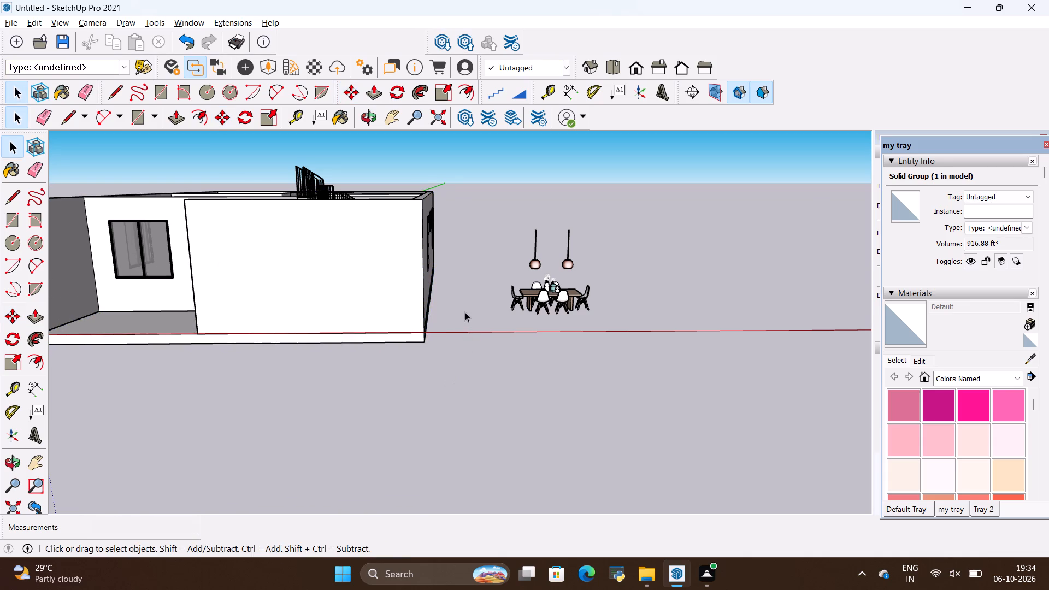
Erase the flat blue tread and landing faces lying on the floor beneath the staircase, inside the staircase group.
middle_drag(465, 312, 546, 424)
scroll(553, 393, down, 5)
middle_drag(415, 414, 564, 493)
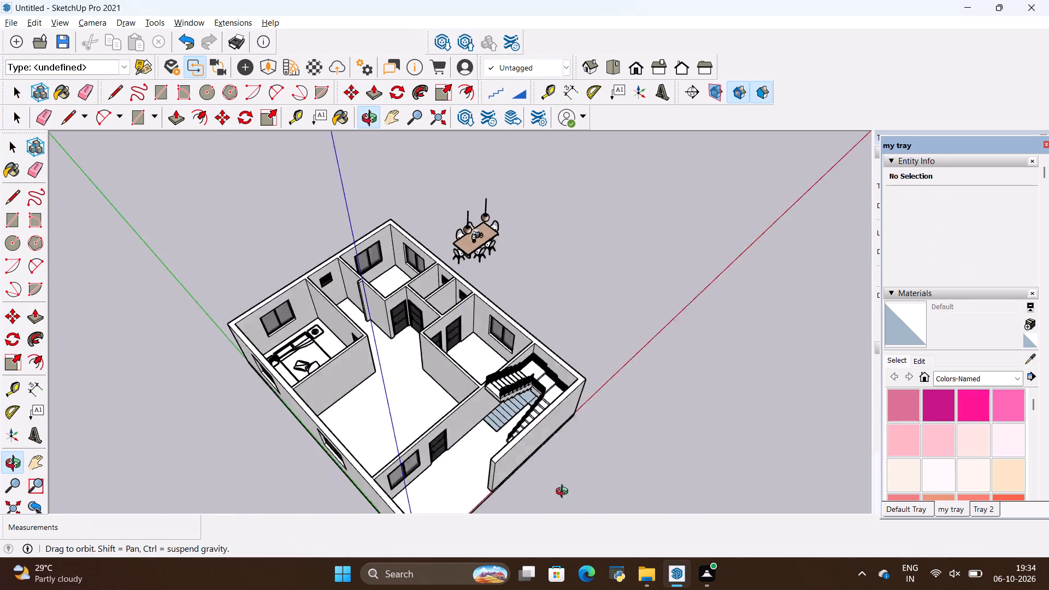
middle_drag(564, 493, 419, 436)
middle_drag(419, 436, 550, 477)
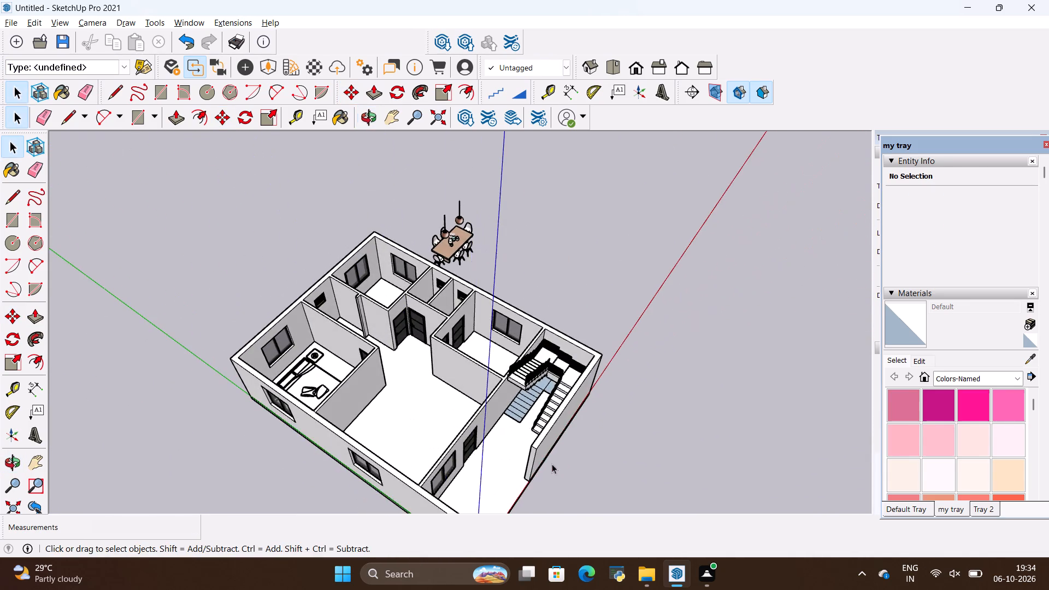
scroll(533, 406, up, 7)
double_click(526, 398)
scroll(526, 428, up, 6)
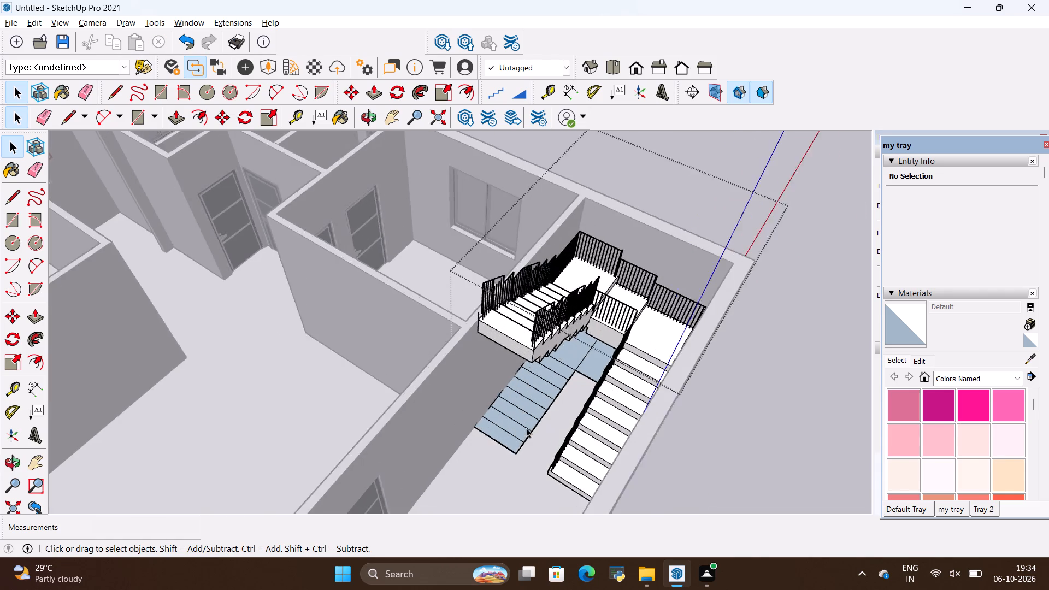
scroll(526, 428, up, 3)
click(523, 429)
double_click(514, 456)
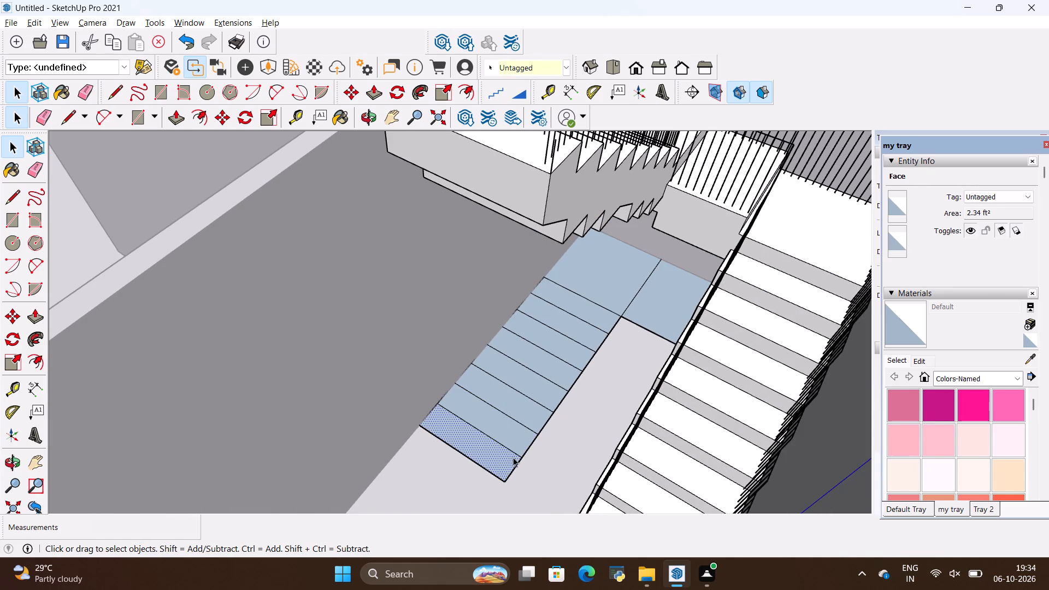
triple_click(516, 441)
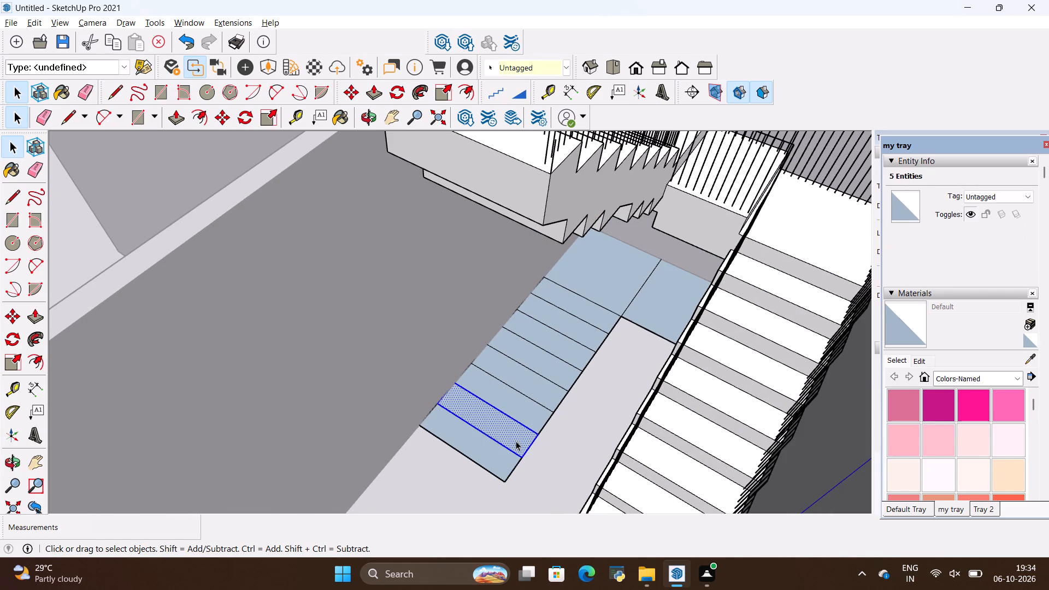
right_click(516, 441)
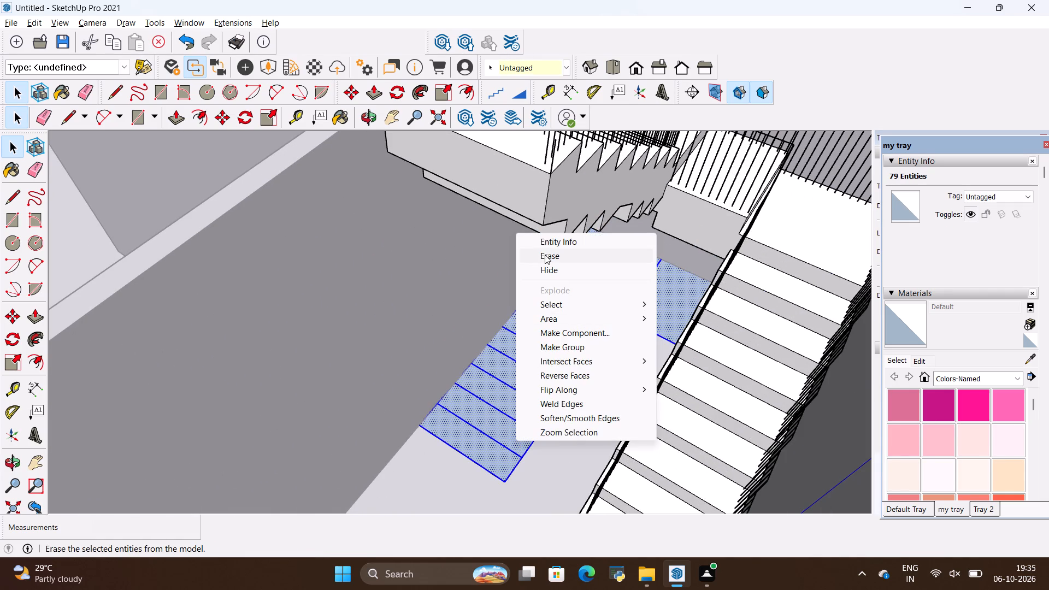
click(545, 256)
scroll(511, 339, down, 10)
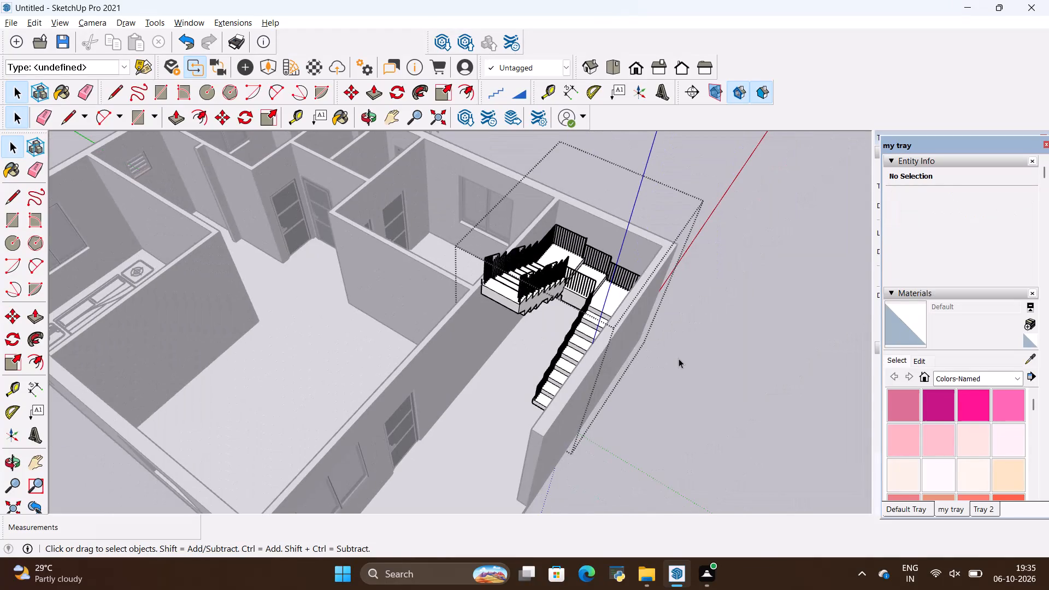
key(space)
click(679, 358)
Move the dining set by its bottom front corner about 40' 4" onto the living area floor inside the house.
middle_drag(721, 352, 442, 437)
scroll(435, 422, down, 5)
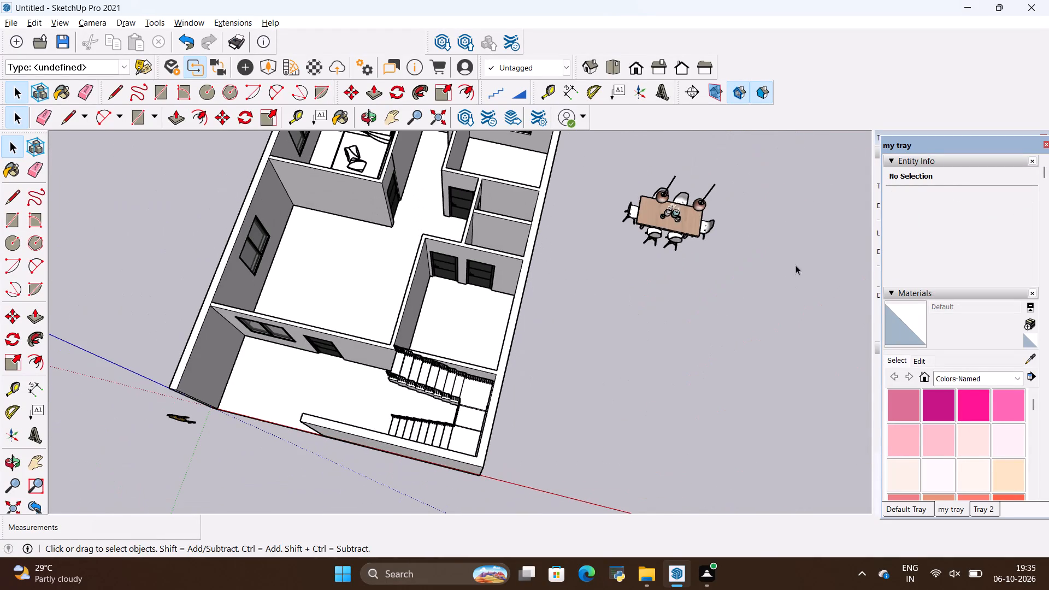
click(678, 244)
key(m)
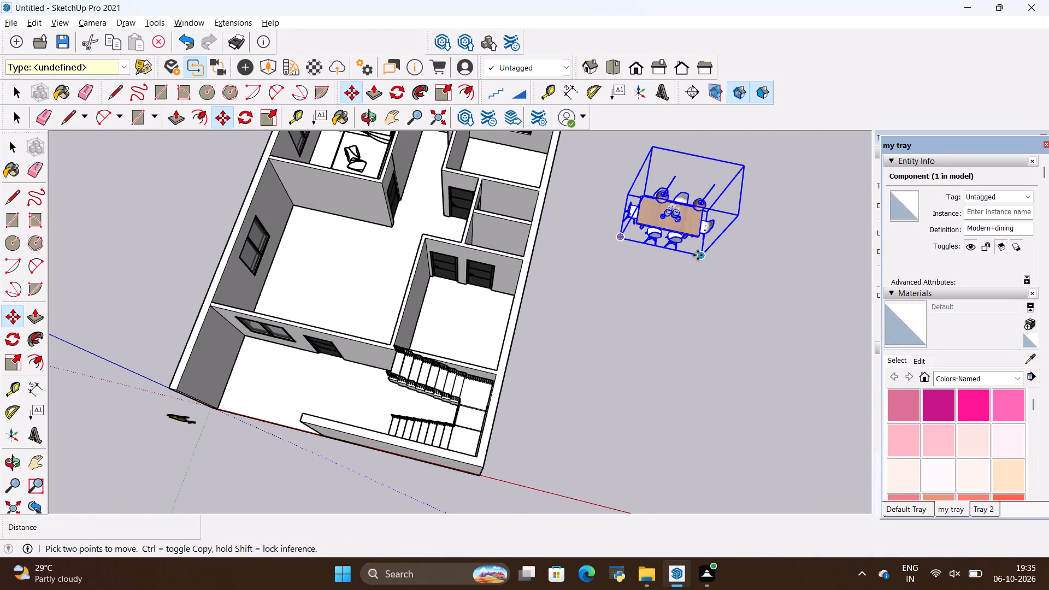
click(700, 257)
scroll(622, 380, down, 6)
scroll(444, 305, up, 7)
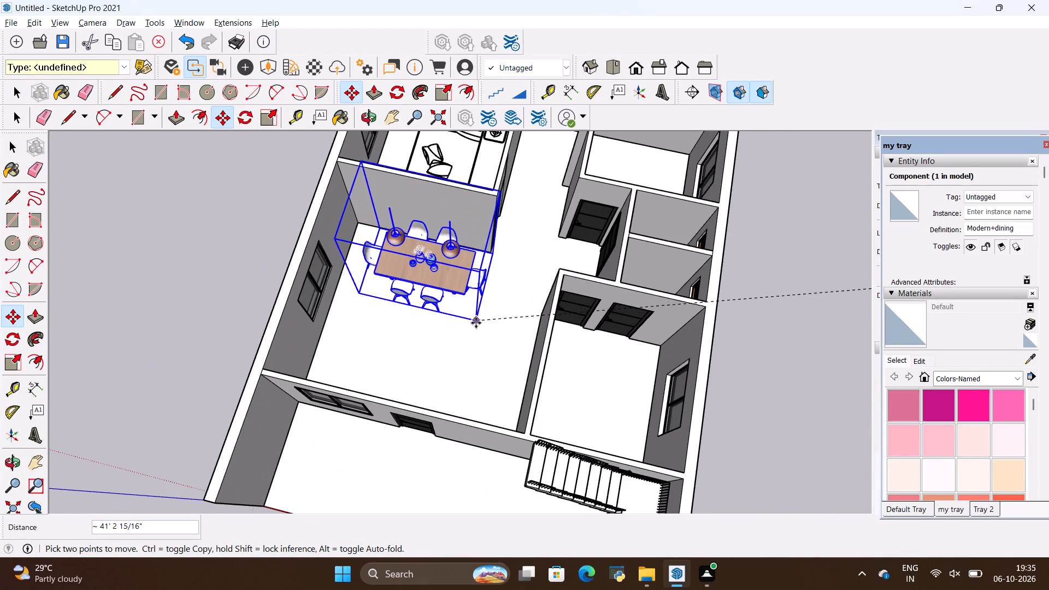
click(487, 326)
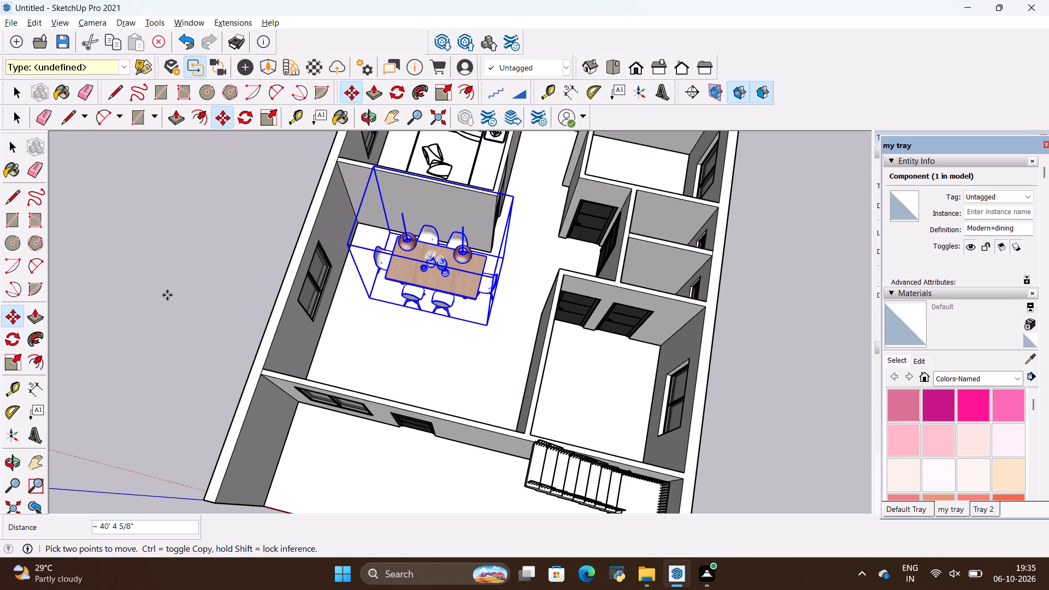
key(space)
click(167, 291)
Import the Senza sofa model from the 3D warehouse items folder and place it on the living area floor near the dining set.
middle_drag(437, 386, 442, 386)
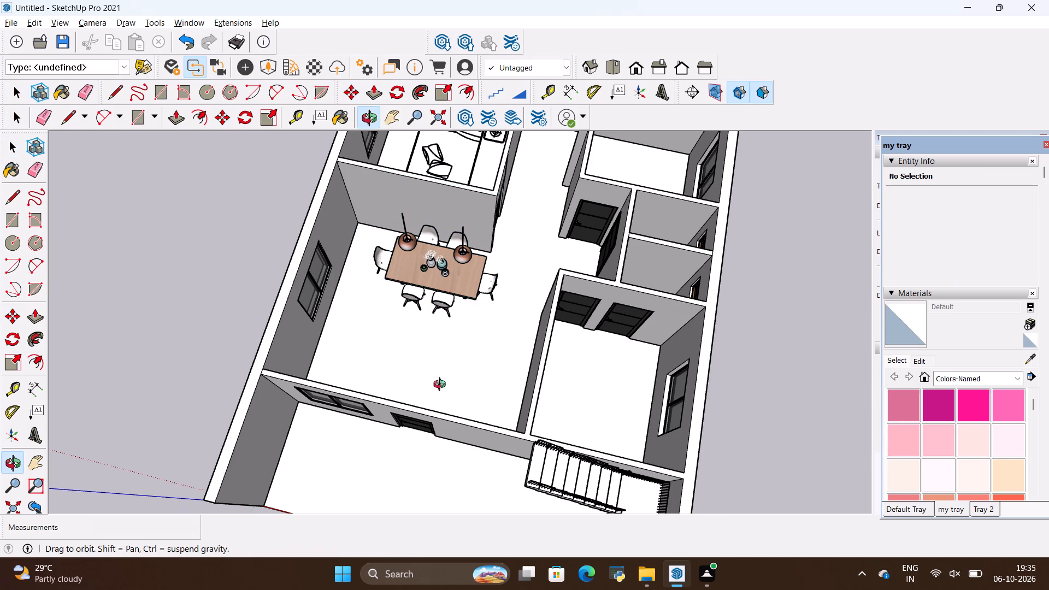
middle_drag(442, 386, 260, 406)
middle_drag(517, 410, 714, 291)
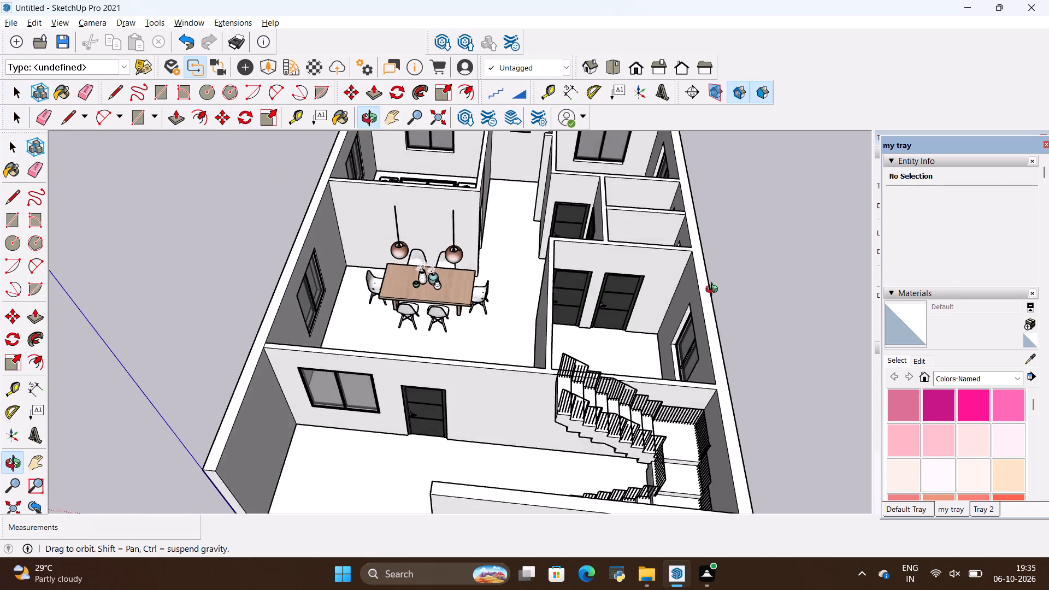
middle_drag(714, 291, 379, 404)
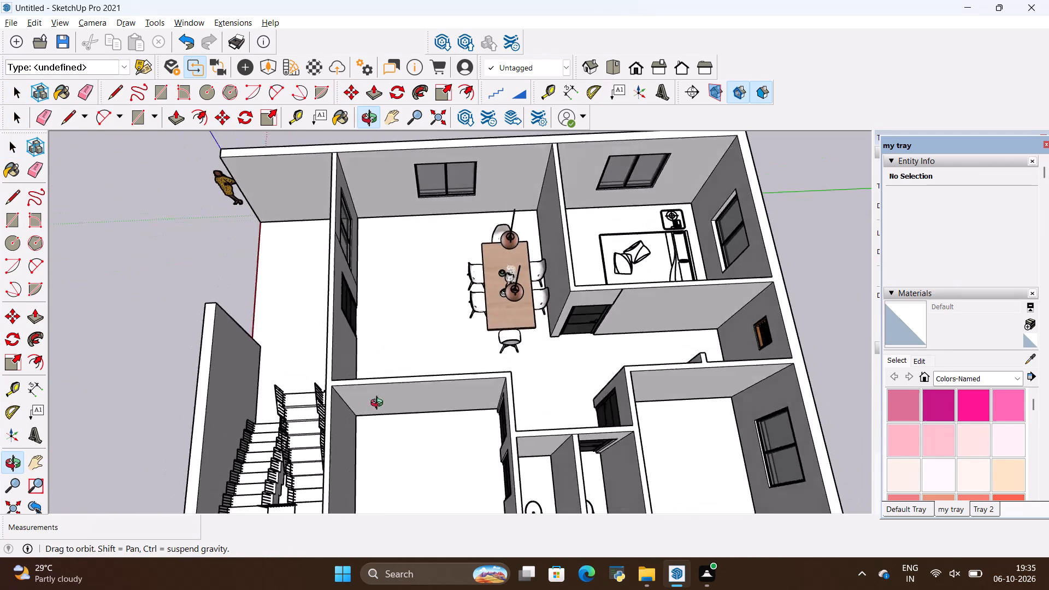
middle_drag(379, 404, 702, 379)
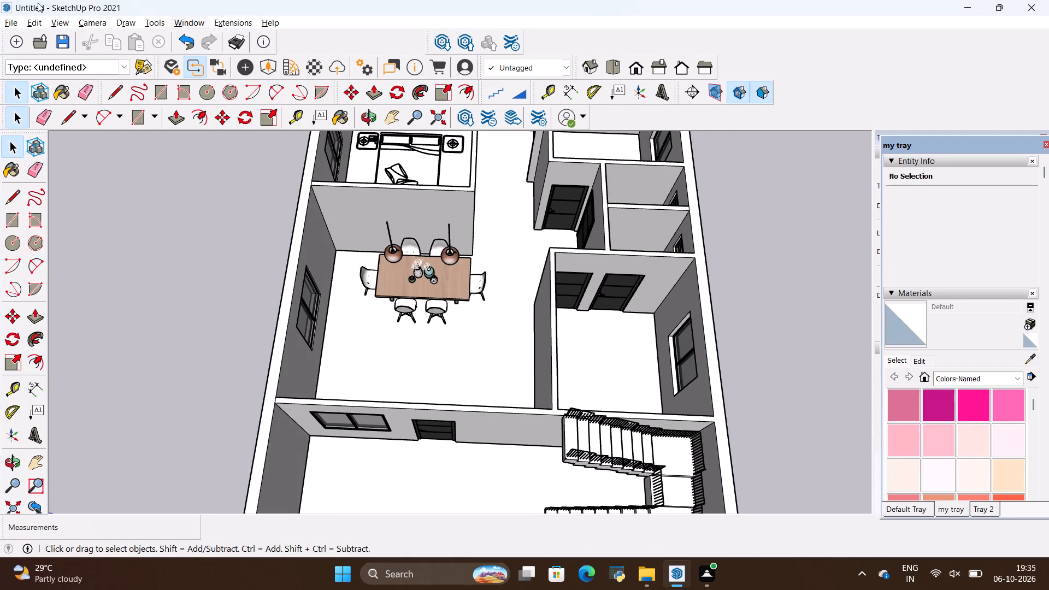
click(10, 22)
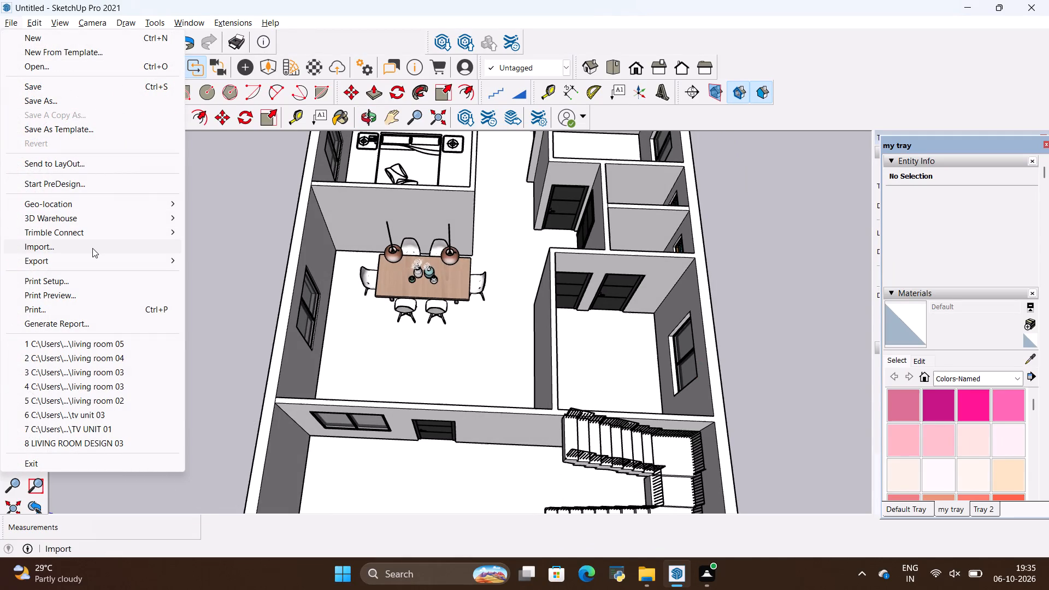
click(92, 248)
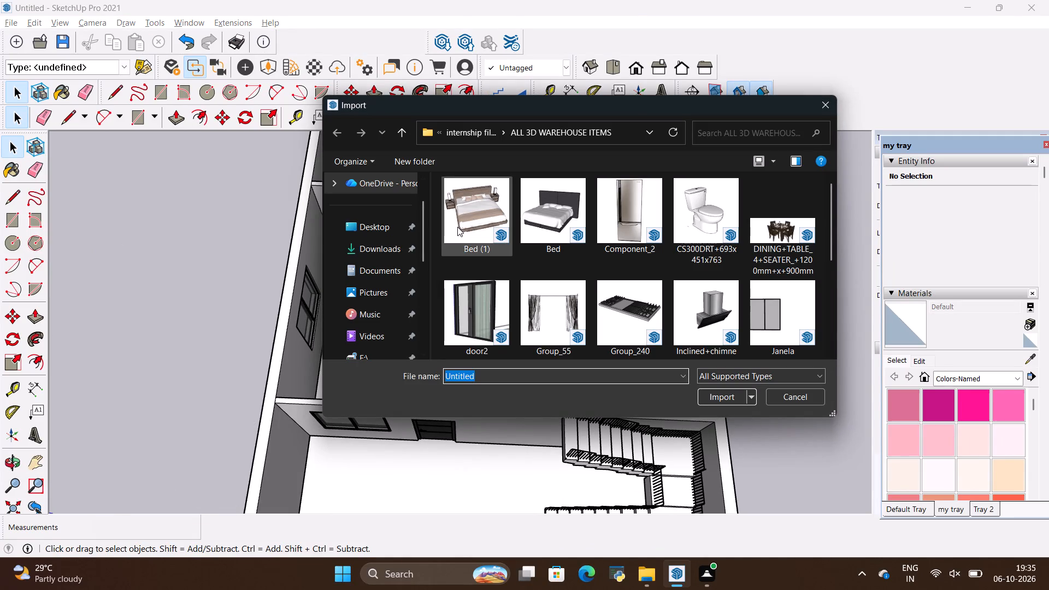
scroll(588, 230, down, 2)
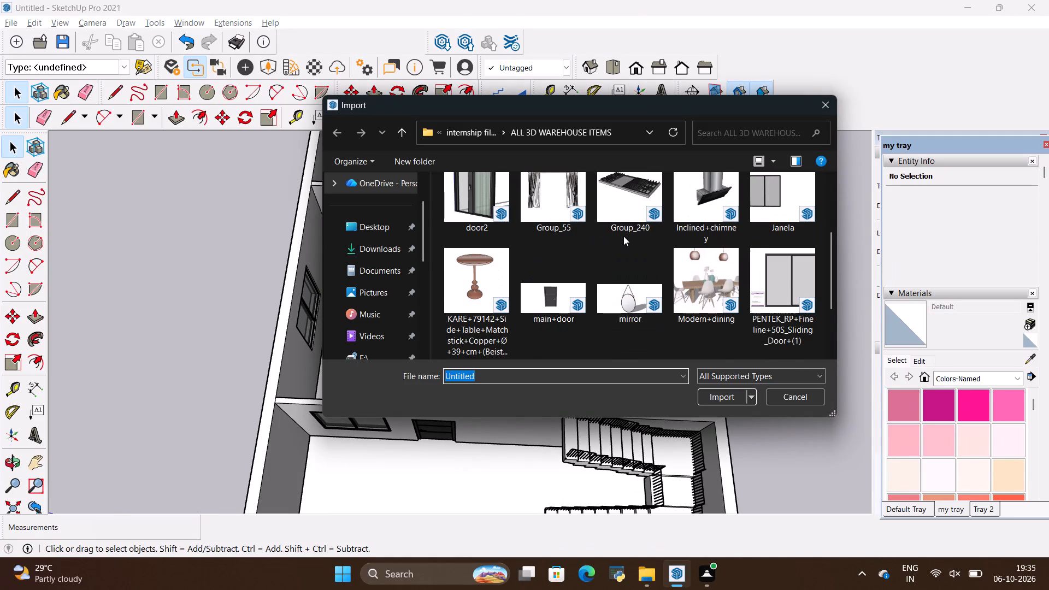
scroll(624, 236, down, 2)
scroll(624, 236, up, 1)
scroll(624, 236, down, 1)
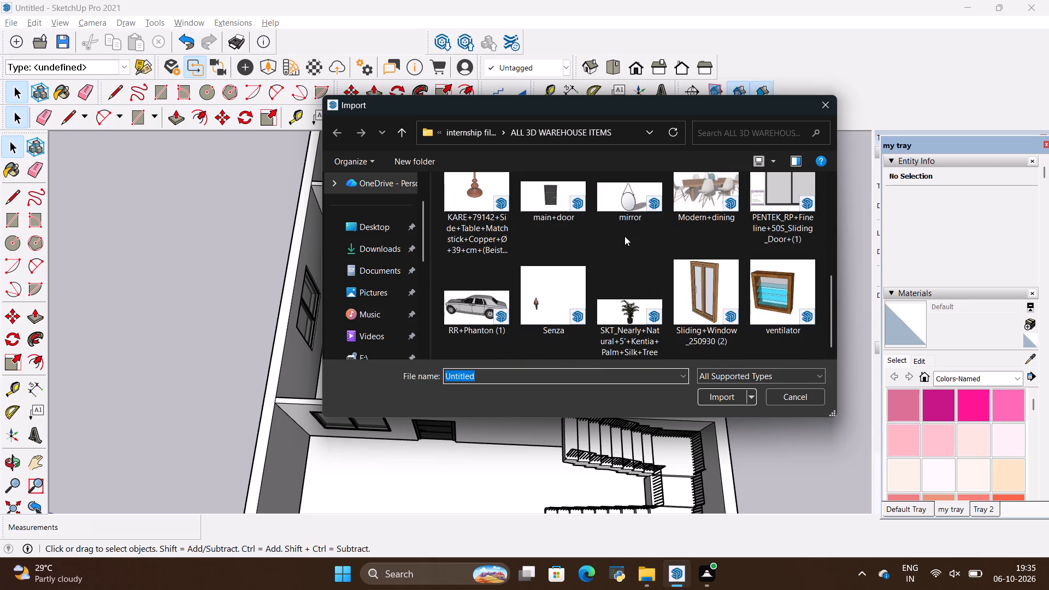
scroll(624, 236, down, 3)
click(558, 290)
click(707, 389)
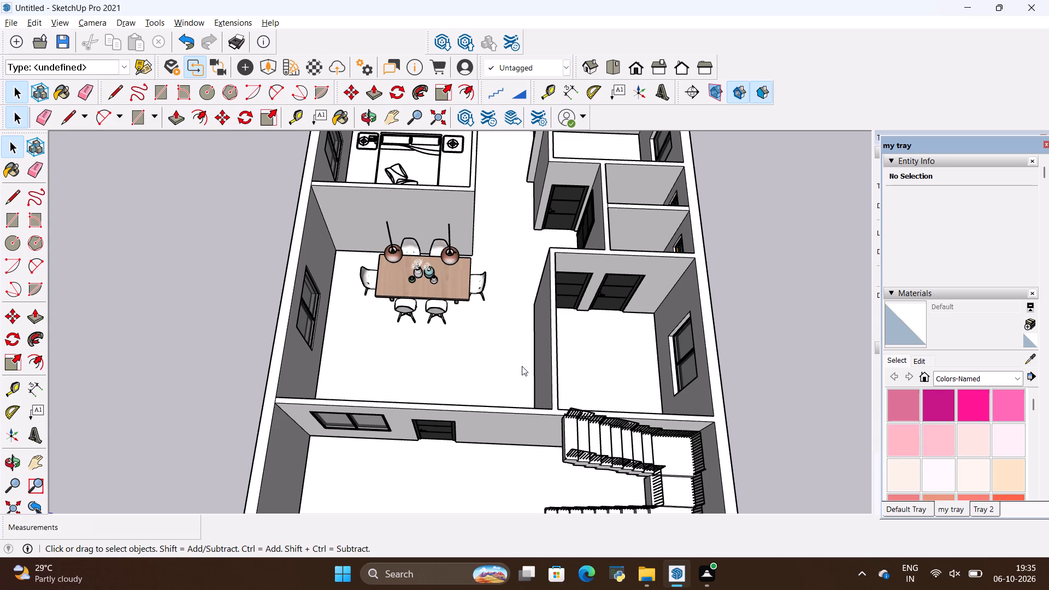
click(430, 379)
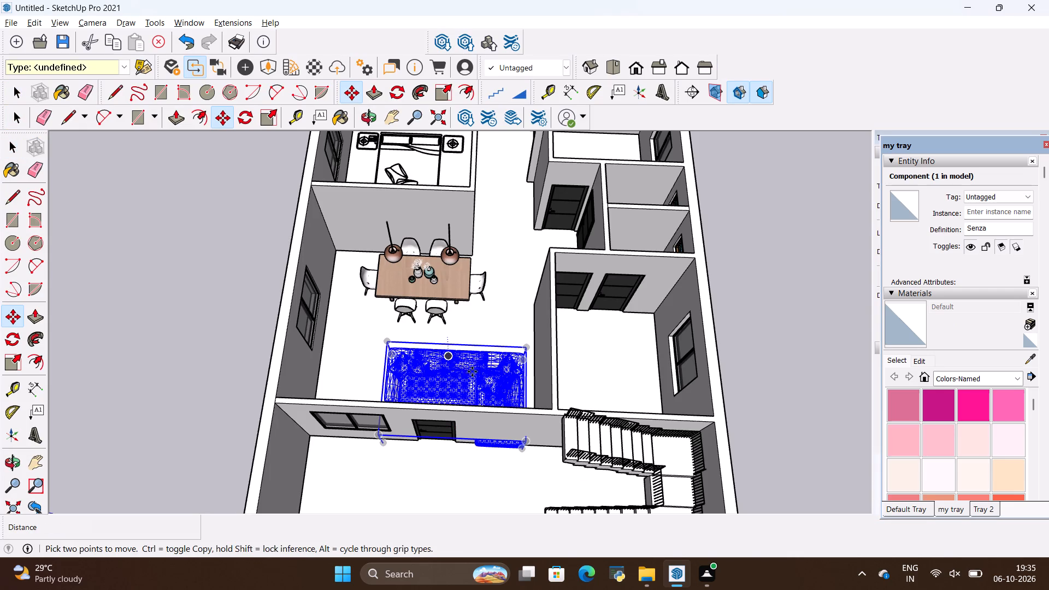
Move the Senza sofa by its back corner toward the window wall, in front of the dining table.
key(m)
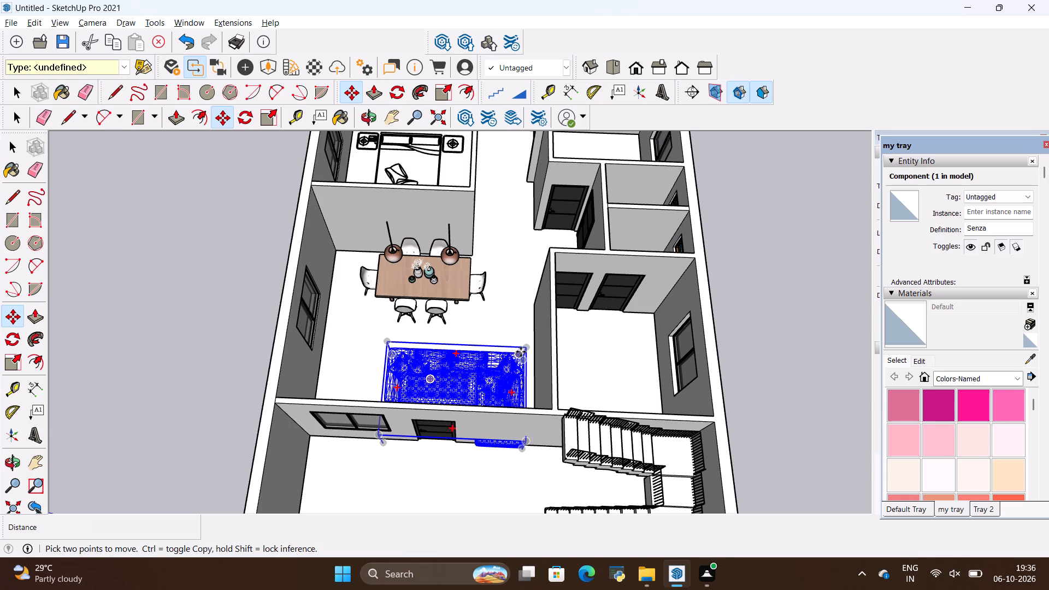
click(524, 352)
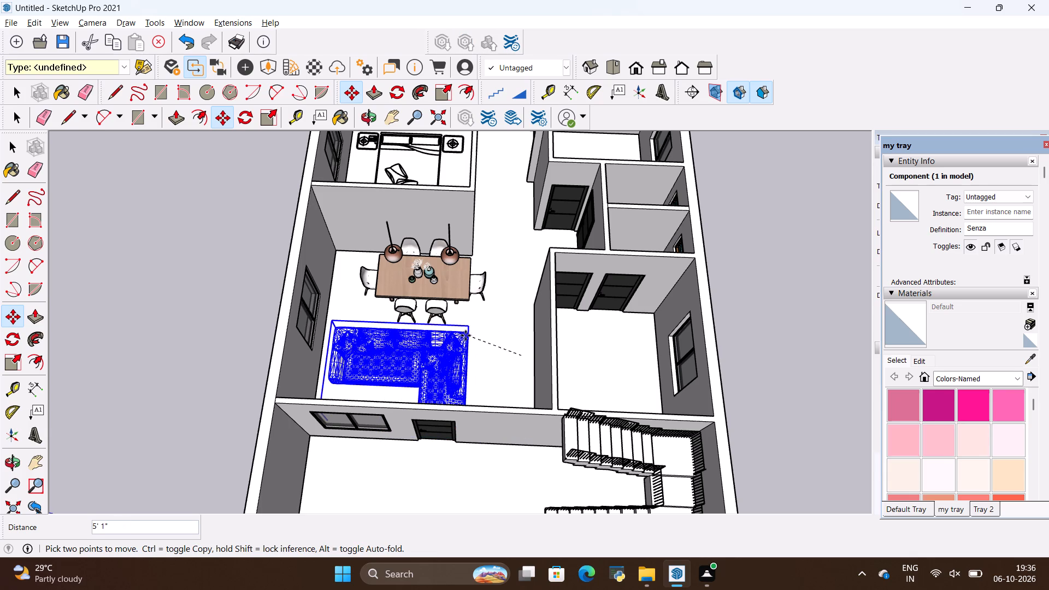
click(476, 334)
Rotate the sofa 180 degrees on the floor plane about a point inside its outline.
middle_drag(492, 382, 487, 460)
click(396, 92)
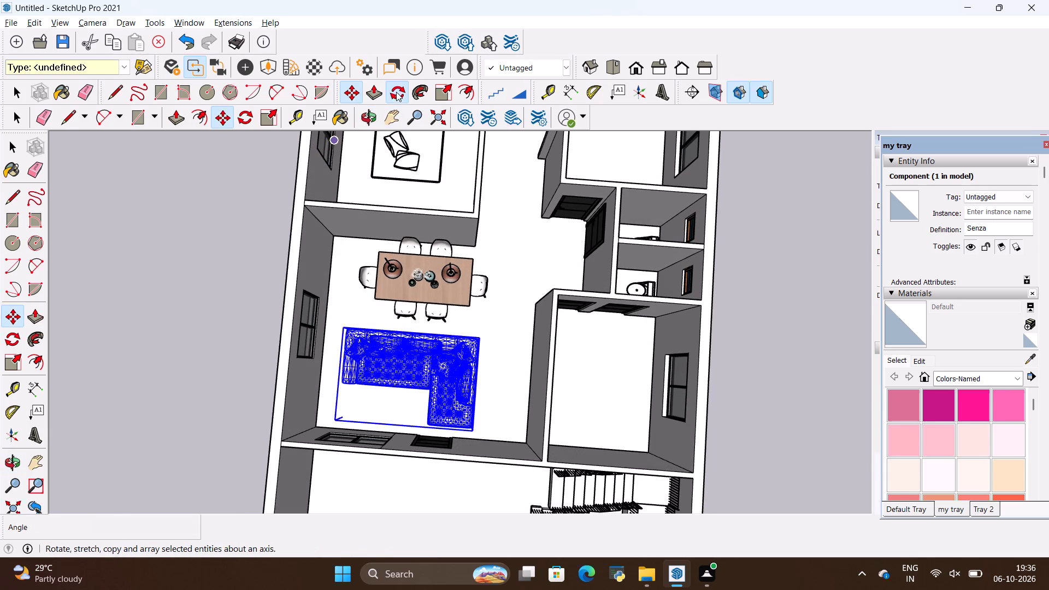
click(383, 409)
click(410, 410)
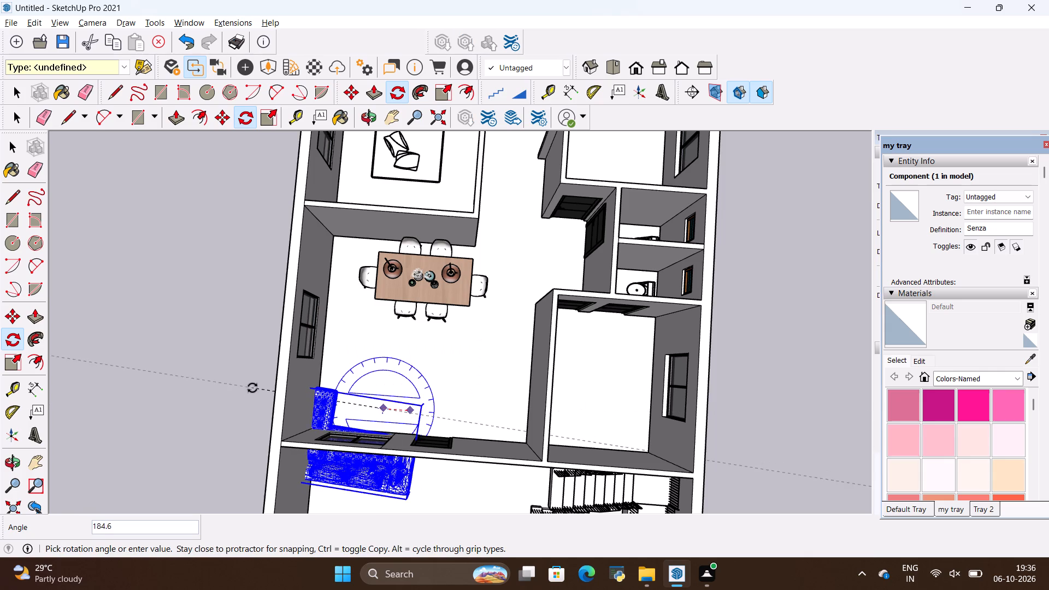
click(241, 400)
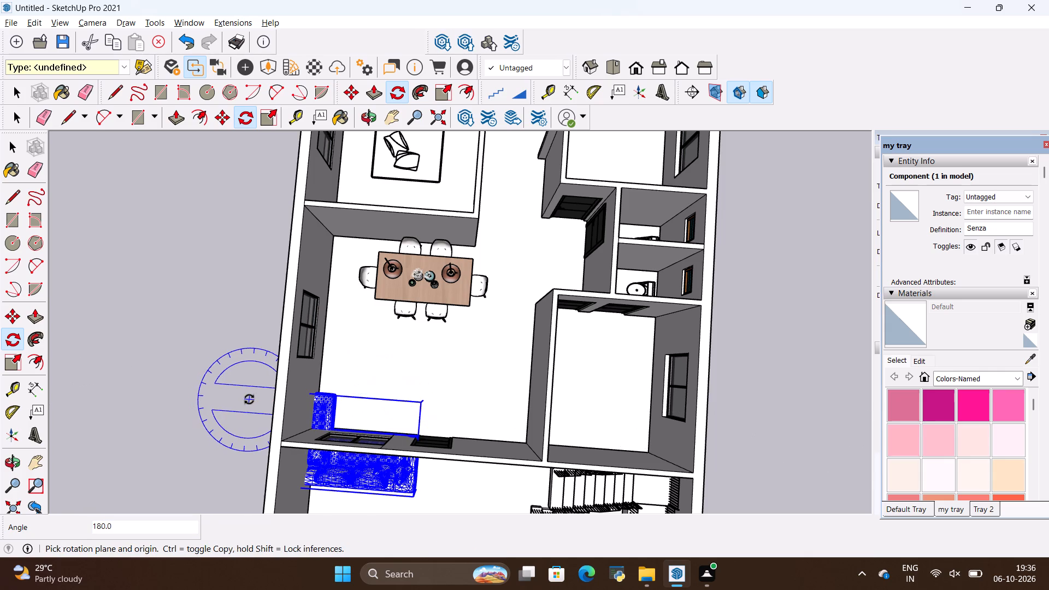
Move the rotated sofa by its corner about 6' back inside the living area, then deselect it.
key(m)
click(422, 406)
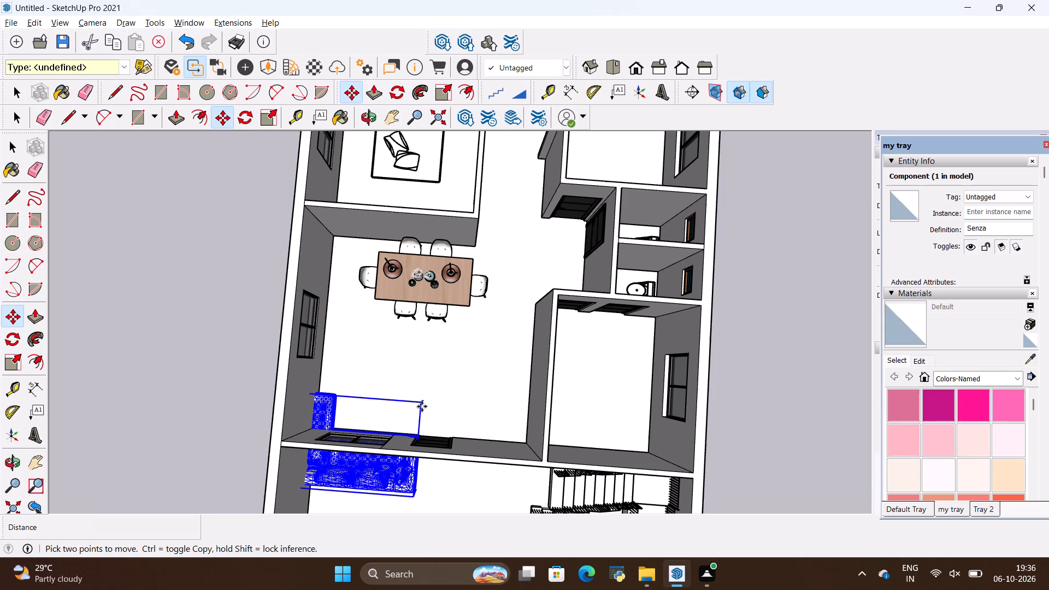
click(453, 349)
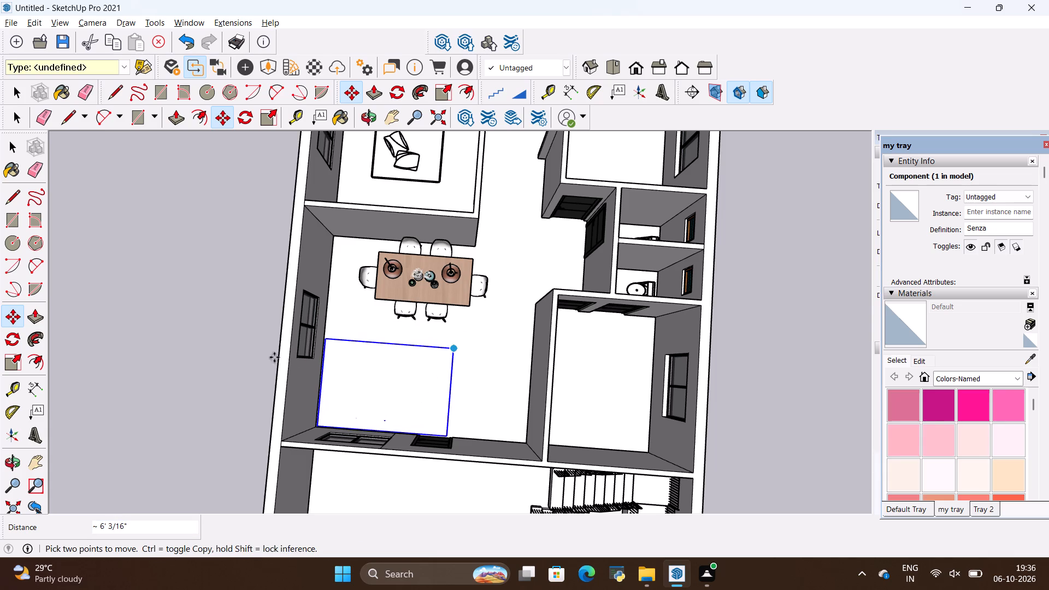
key(space)
click(221, 357)
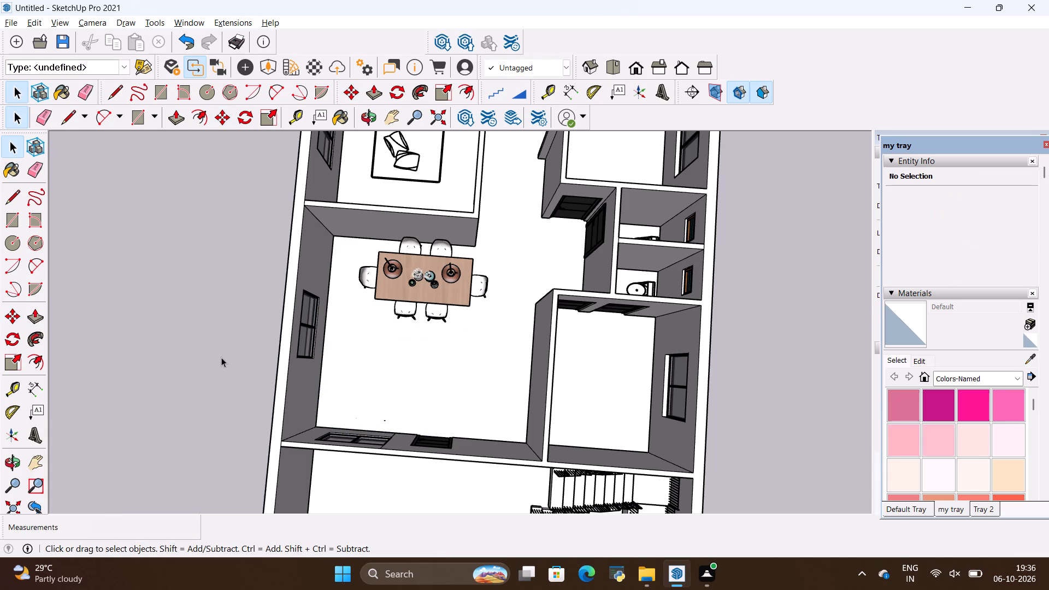
key(space)
click(237, 358)
Select the sofa beneath the floor slab and move it by its bottom corner about 5' 1" within the living area.
middle_drag(260, 411, 325, 420)
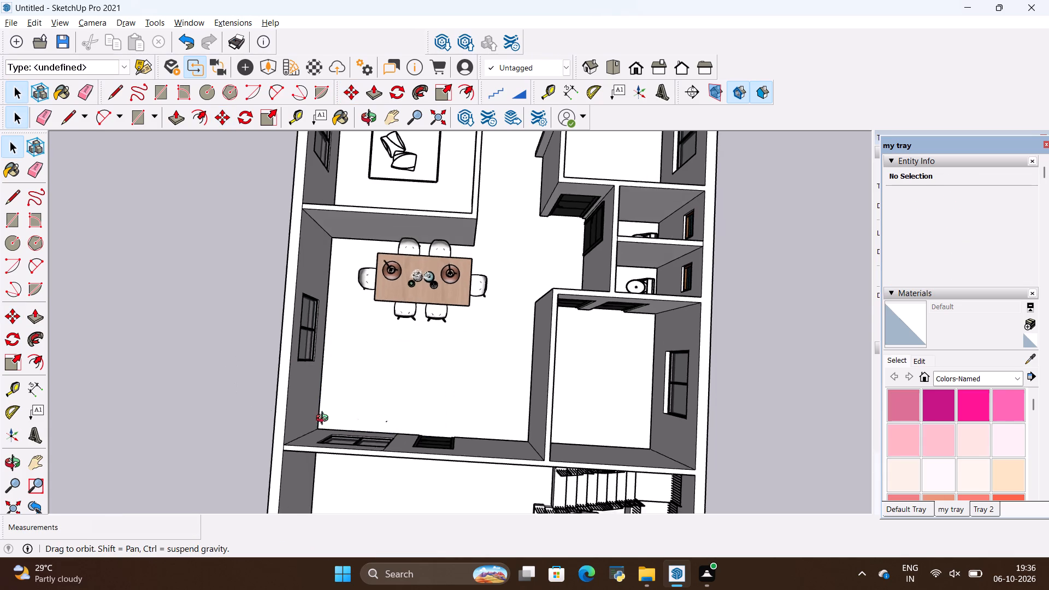
middle_drag(325, 420, 544, 244)
middle_drag(458, 449, 531, 304)
click(540, 375)
key(m)
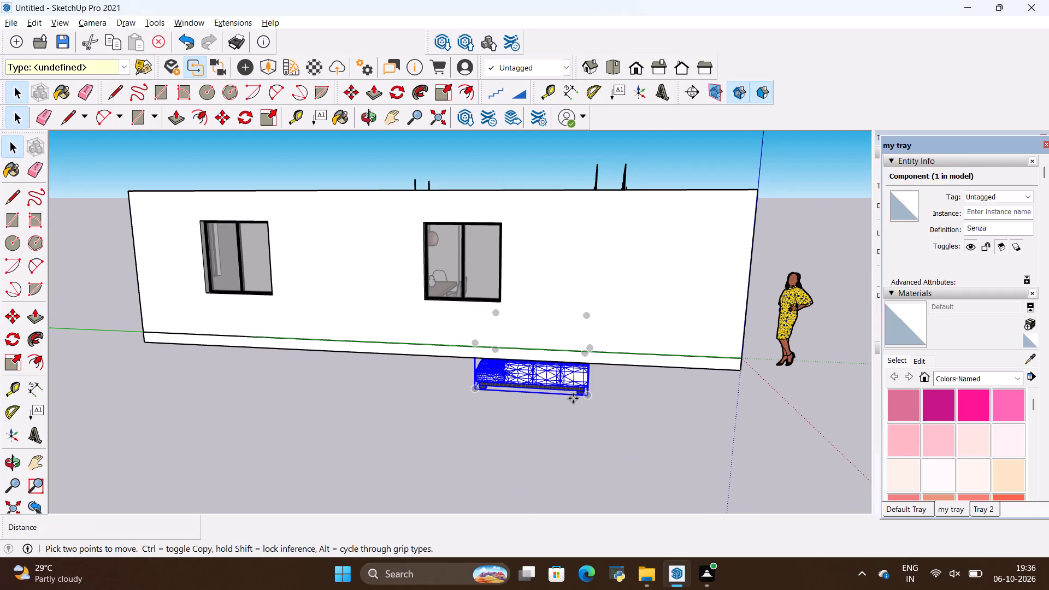
click(586, 395)
middle_drag(570, 201, 535, 404)
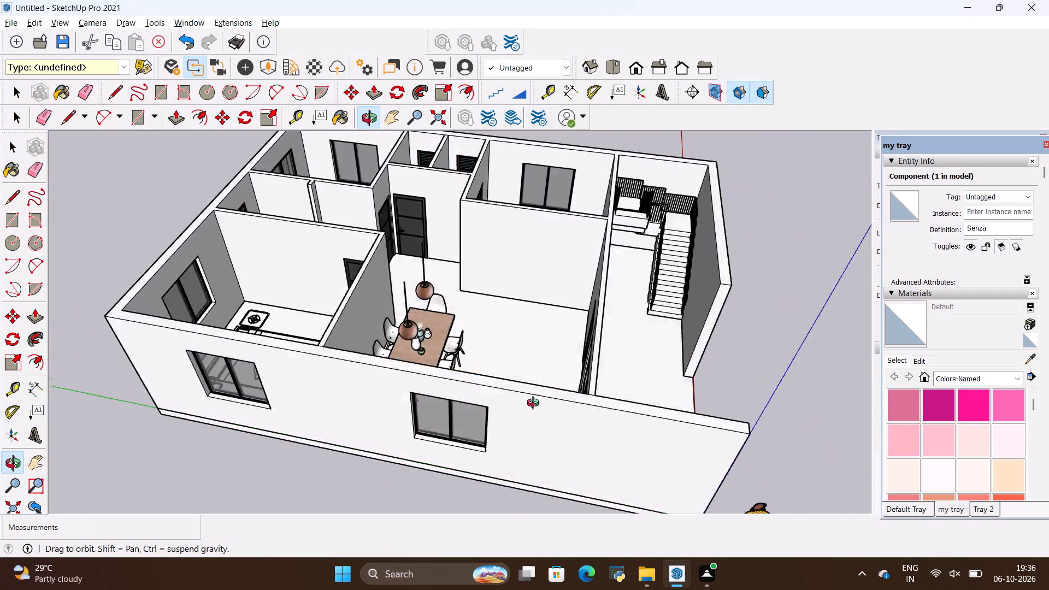
middle_drag(535, 404, 210, 424)
scroll(312, 343, up, 6)
scroll(352, 374, up, 1)
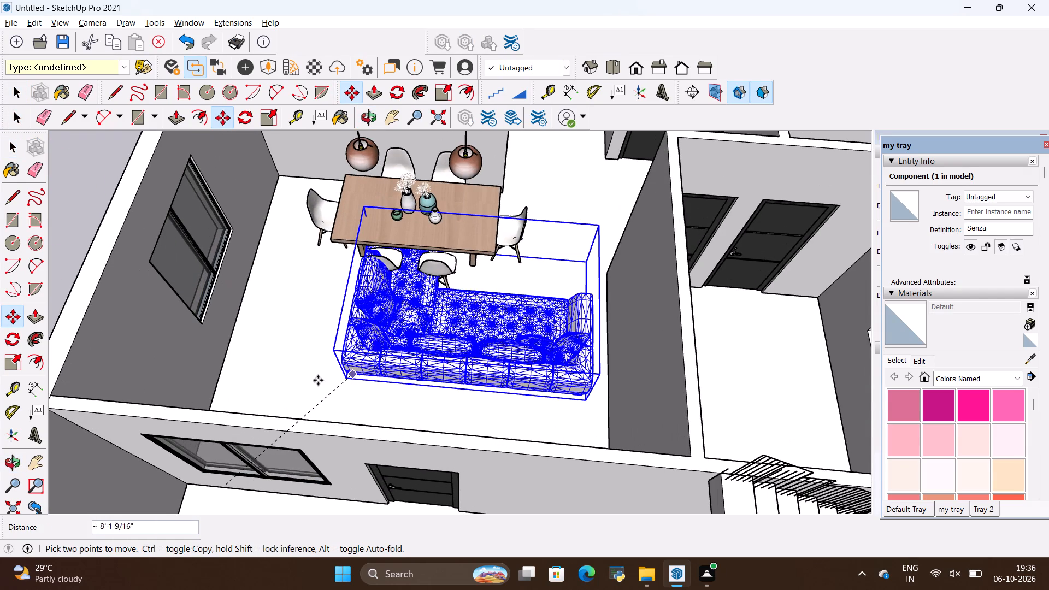
click(278, 397)
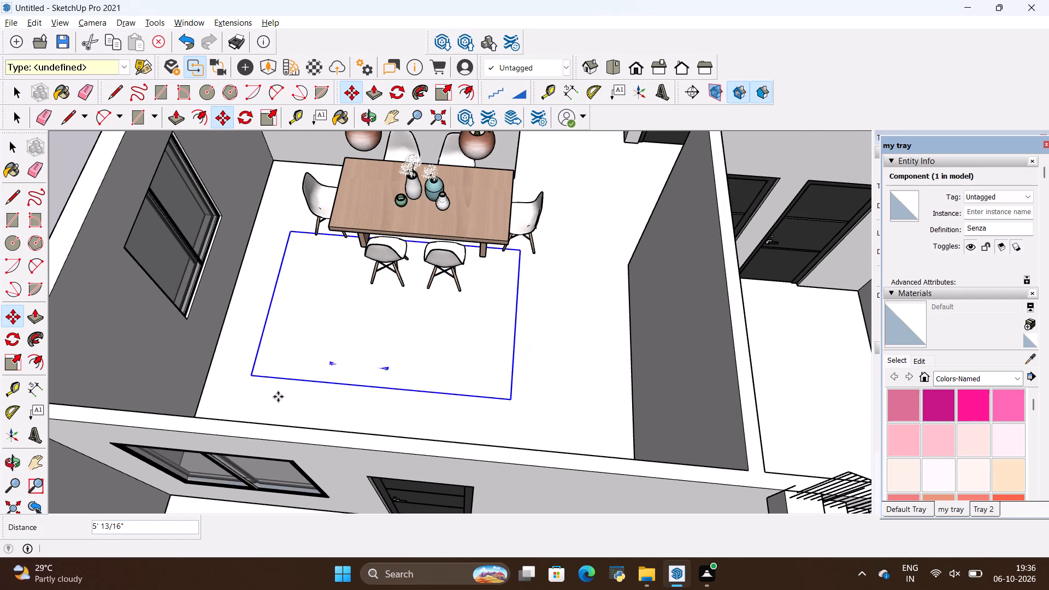
Move the sofa along the green axis about 3' 3" away from the dining table toward the wall with the door.
middle_drag(539, 362, 329, 415)
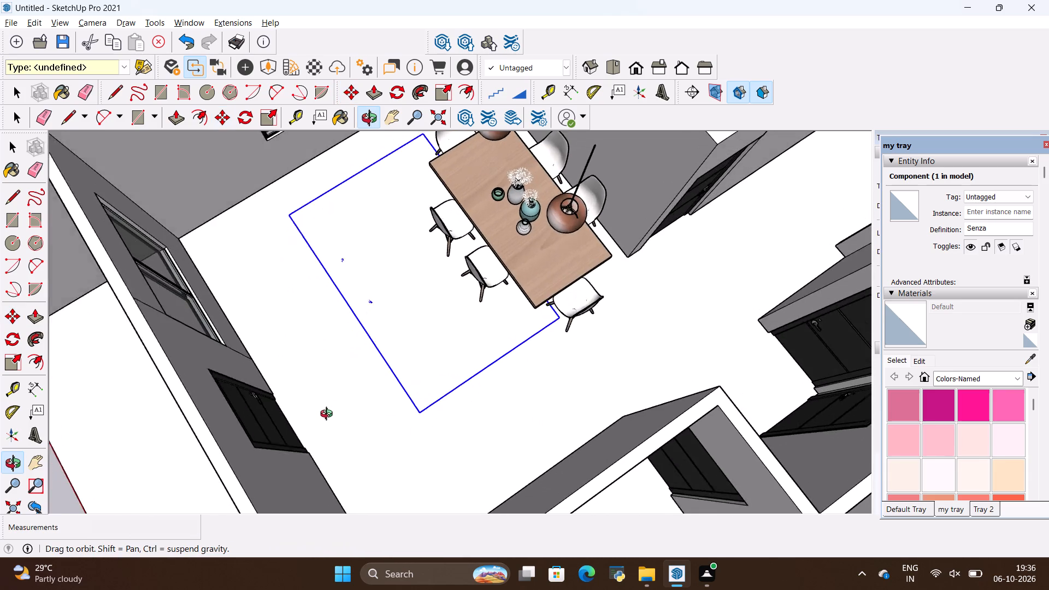
middle_drag(329, 415, 325, 411)
scroll(439, 388, down, 2)
middle_drag(449, 388, 379, 365)
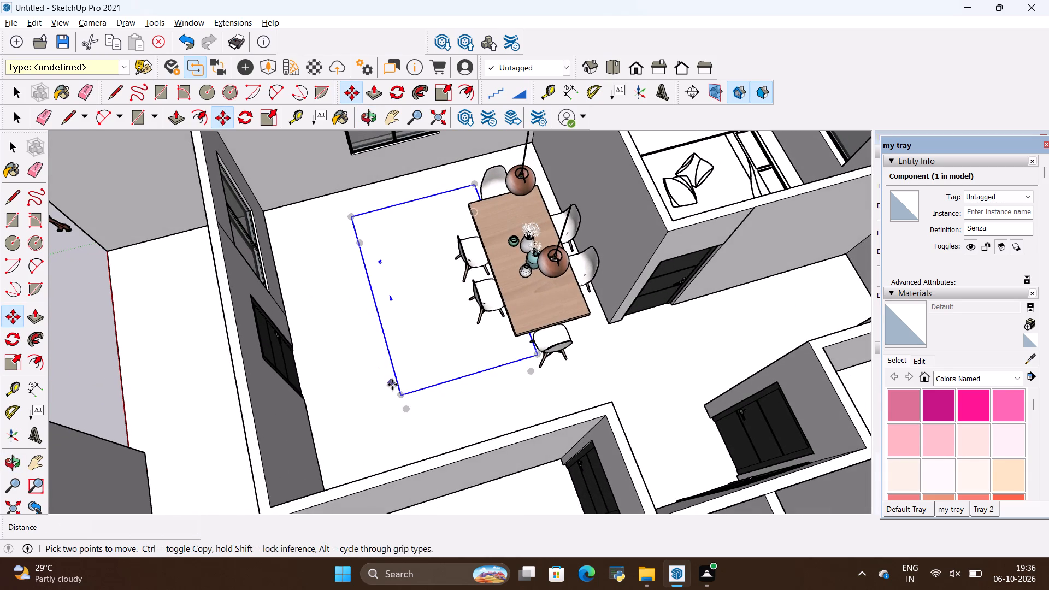
click(400, 399)
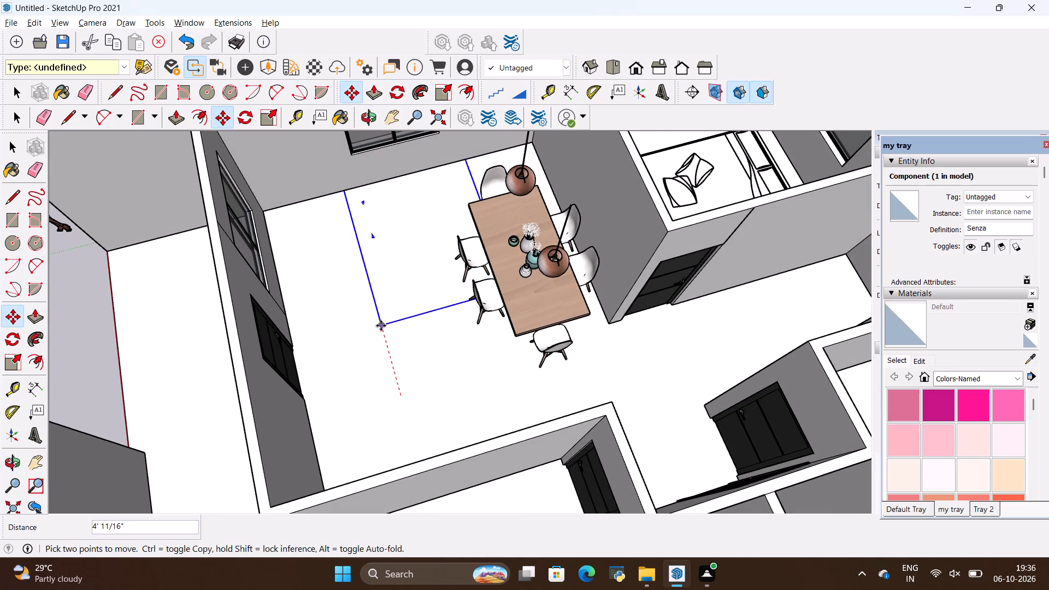
key(Left)
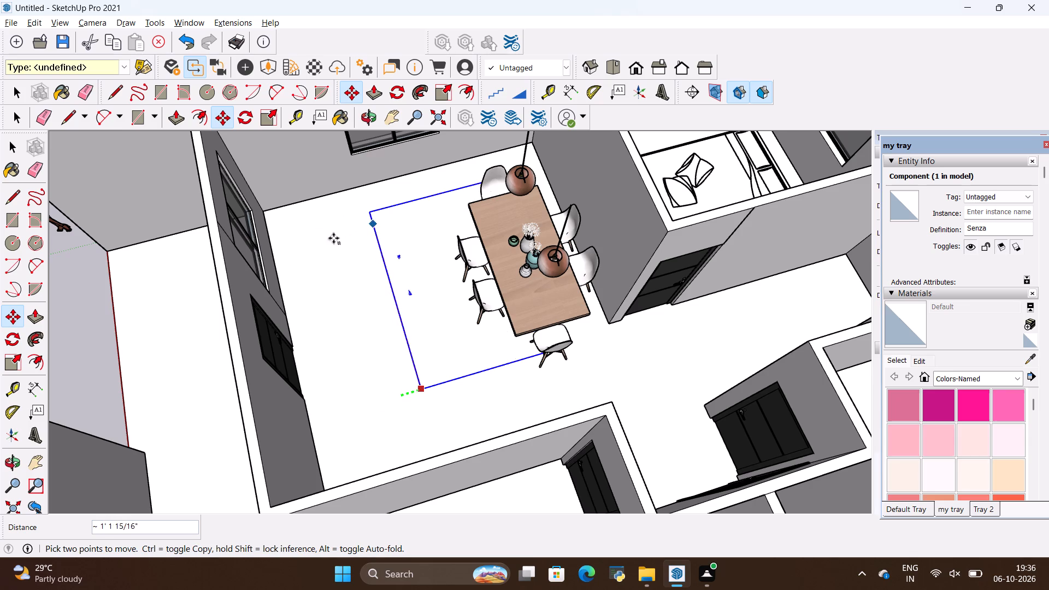
click(300, 250)
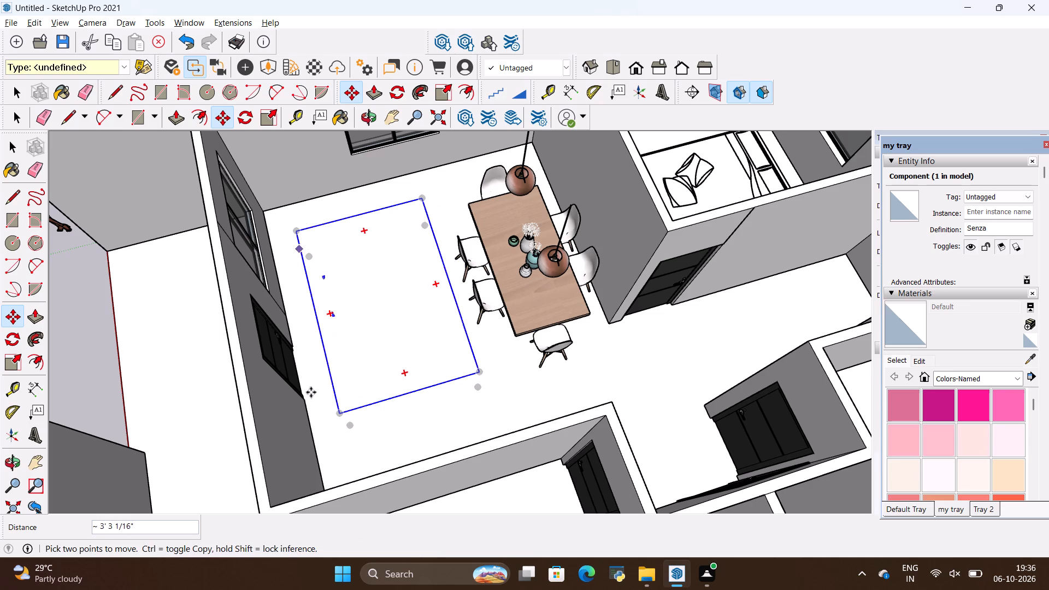
Move the sofa by its corner about 5' 8" up onto the living area floor, against the wall with the door.
click(338, 413)
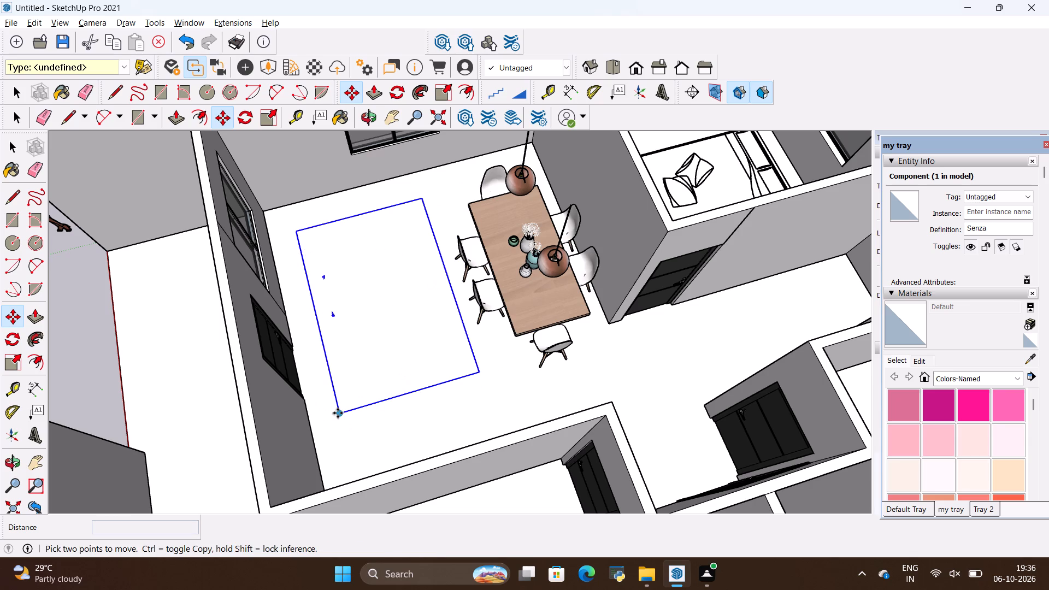
key(Up)
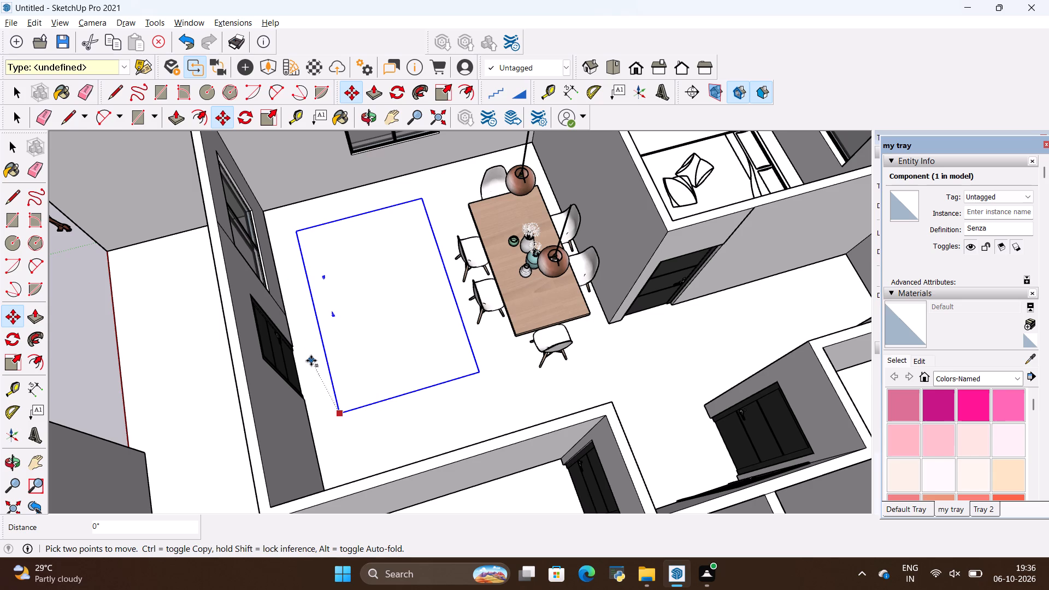
key(Up)
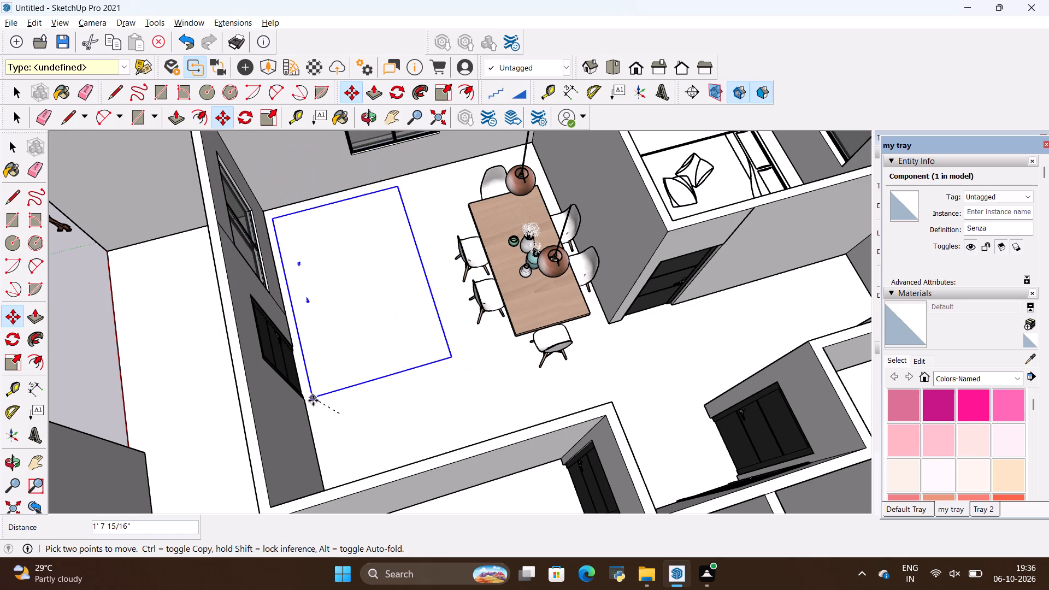
click(314, 385)
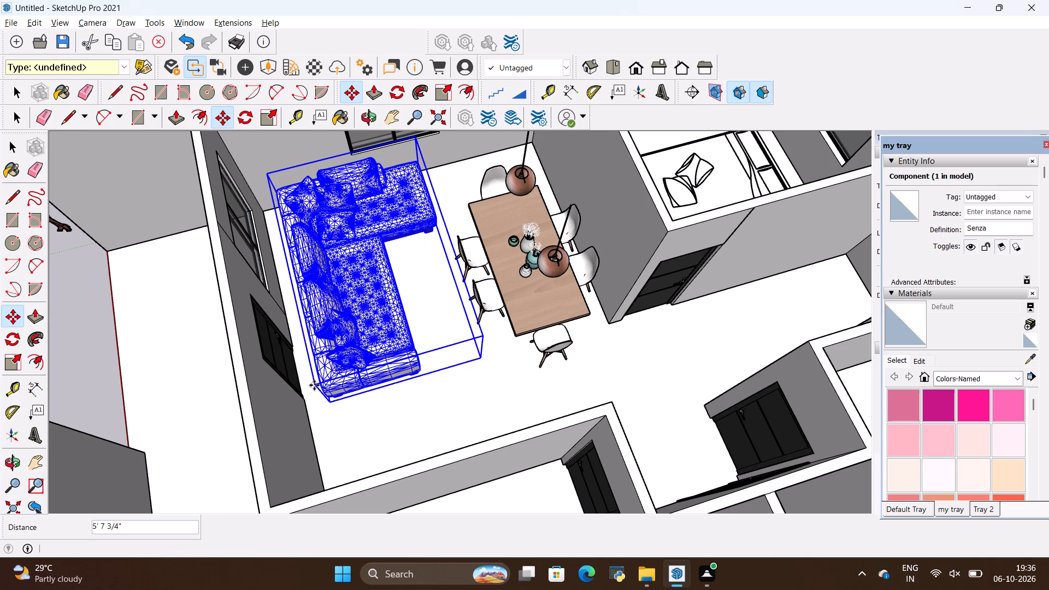
middle_drag(469, 424, 199, 298)
scroll(394, 308, up, 6)
scroll(421, 322, down, 14)
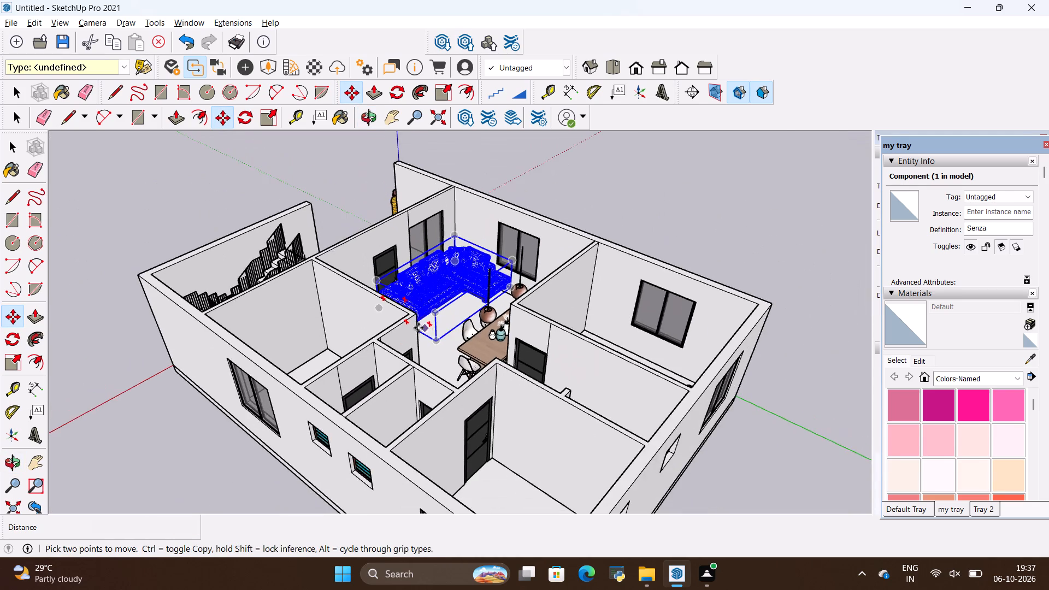
middle_drag(290, 326, 486, 488)
scroll(487, 485, down, 1)
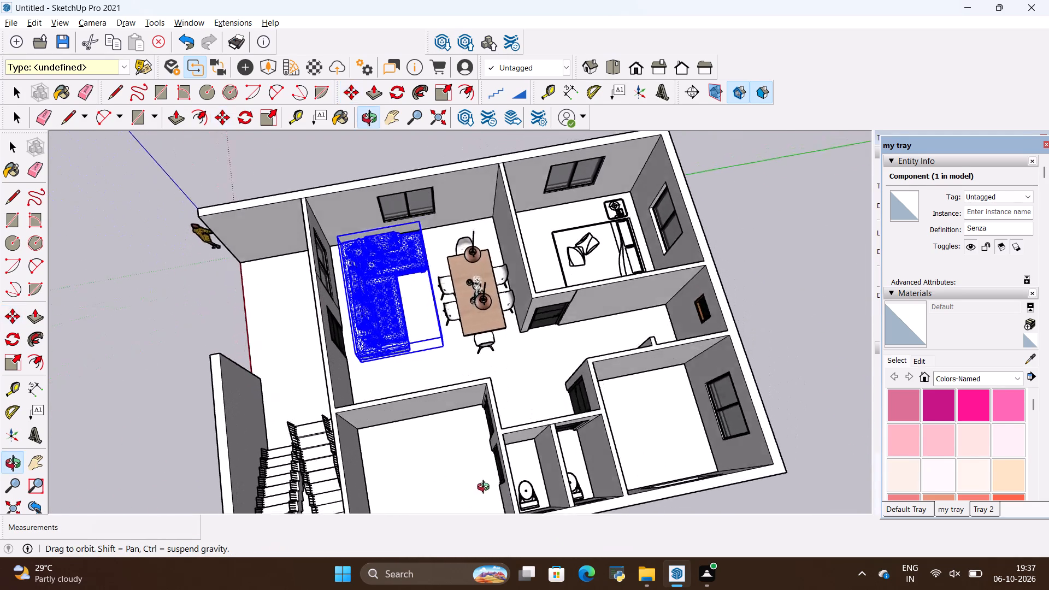
Rotate the sofa 90 degrees in the horizontal plane about a point on the living area floor.
middle_drag(486, 488, 478, 506)
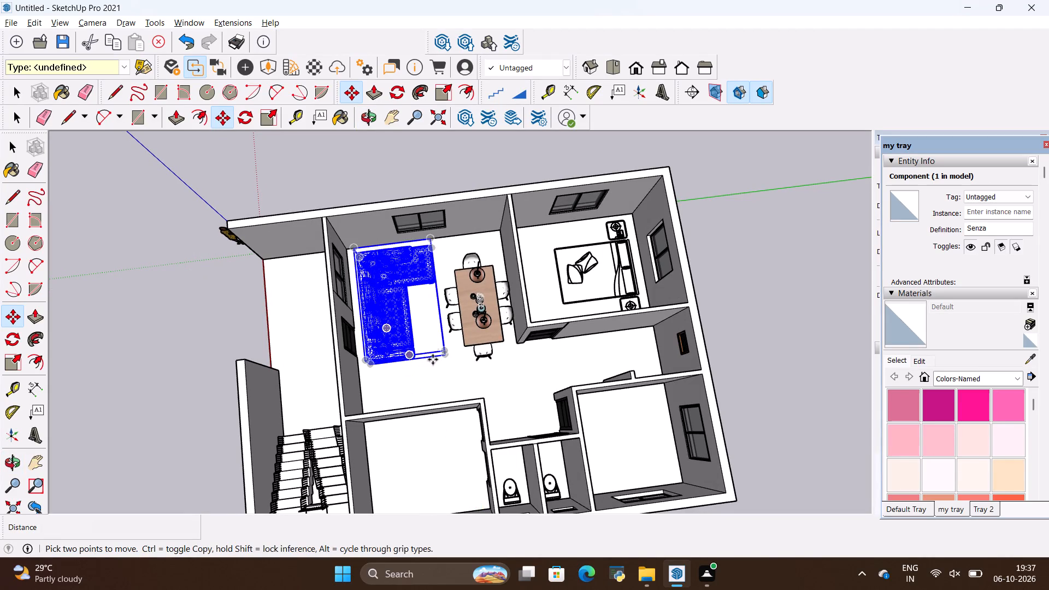
click(394, 99)
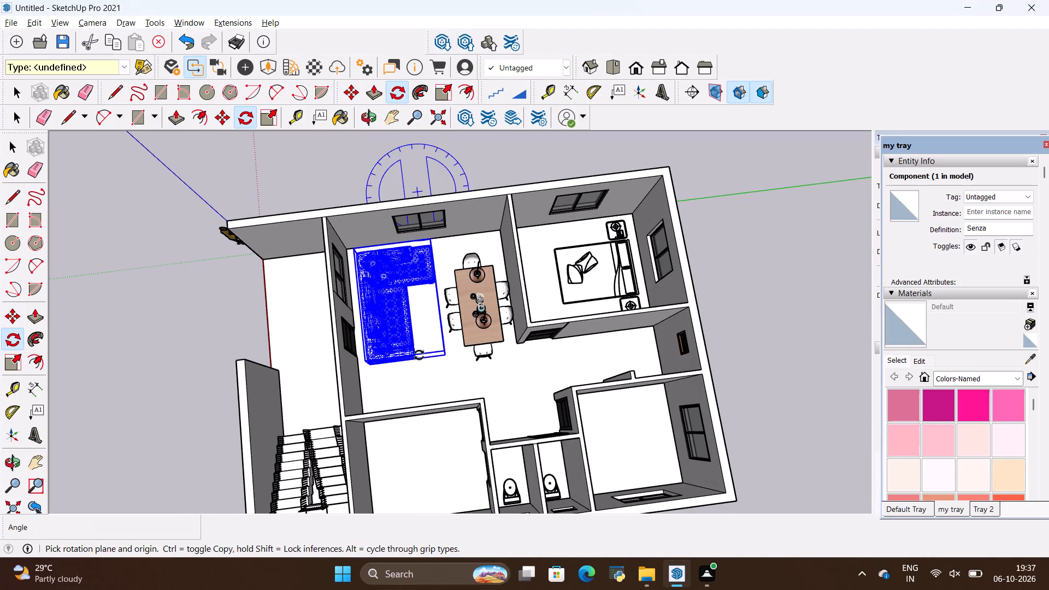
click(407, 382)
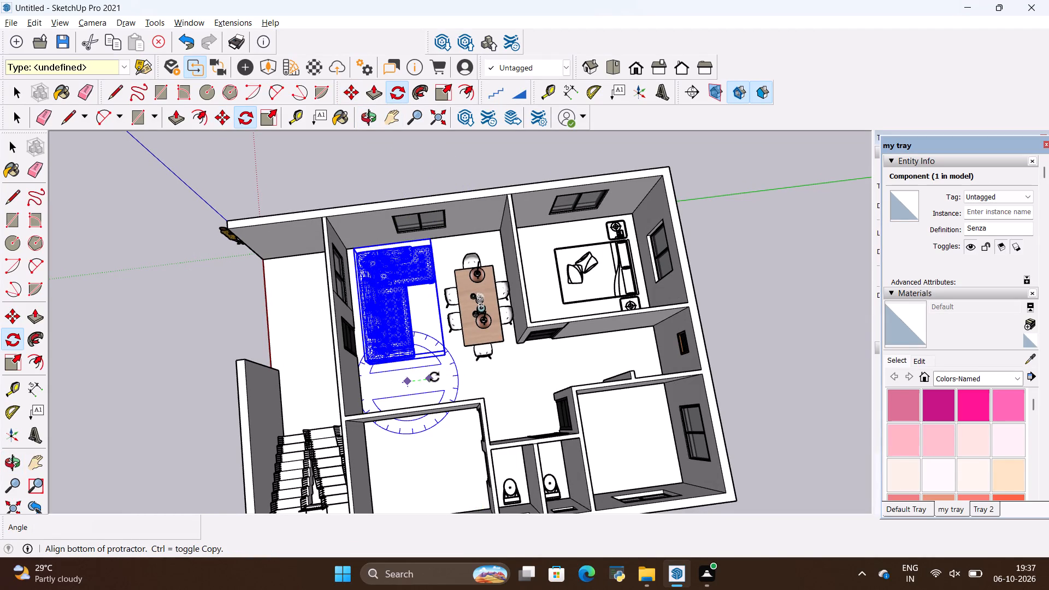
click(434, 377)
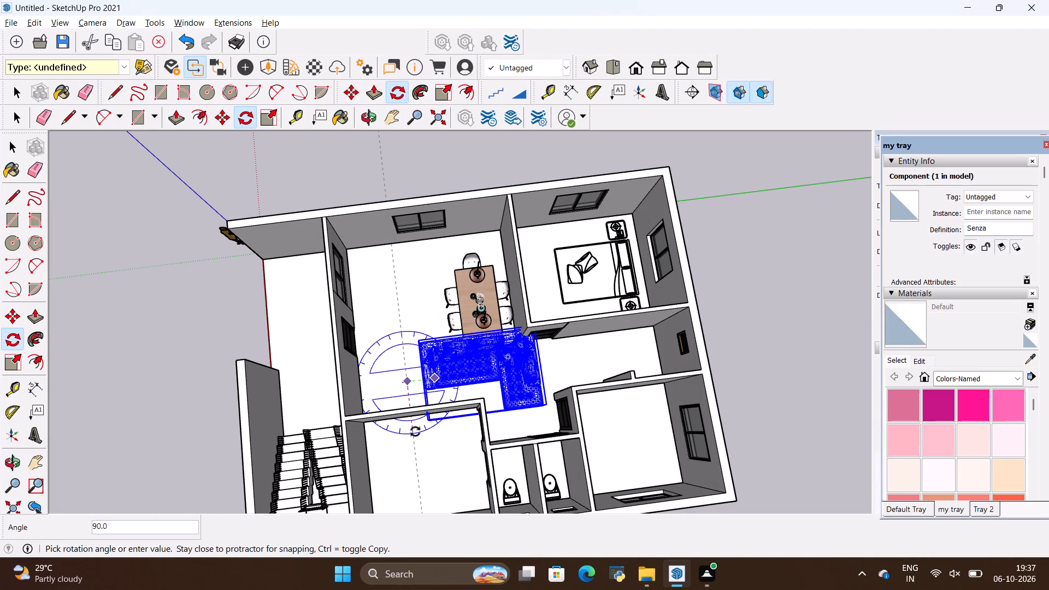
click(415, 432)
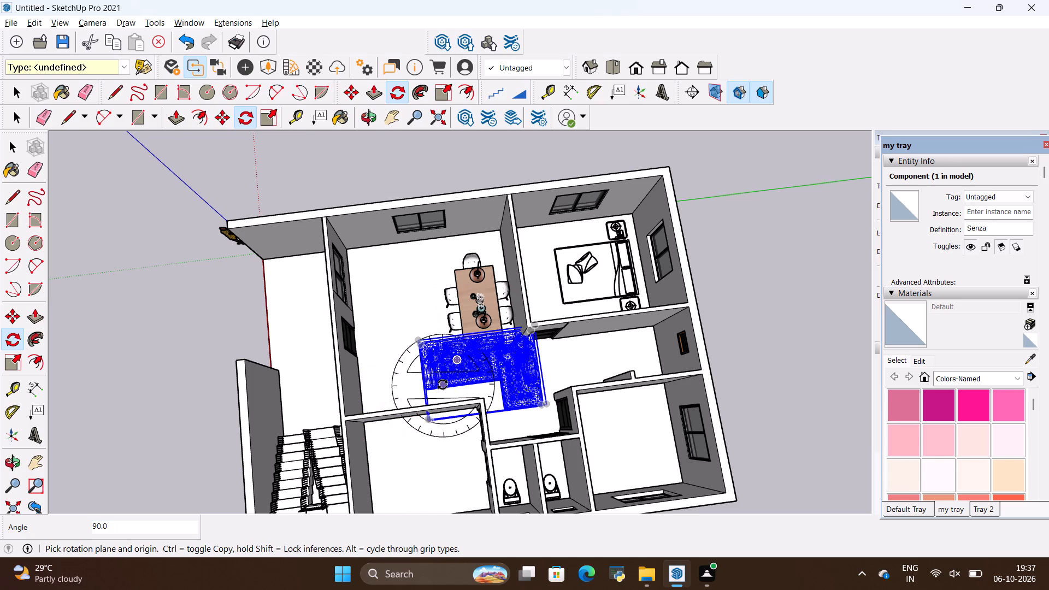
key(space)
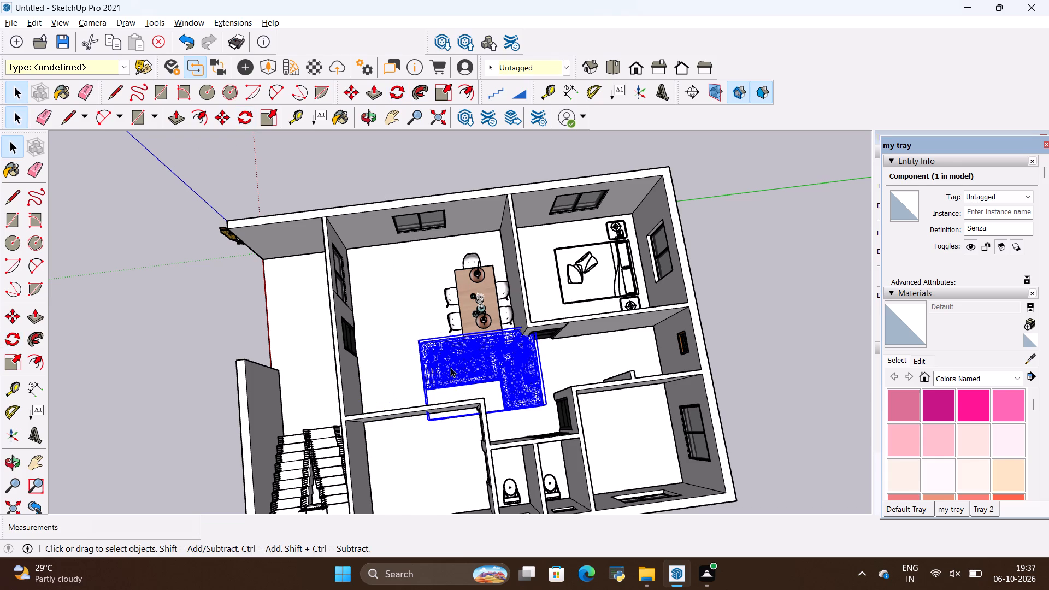
Move the sofa by its bottom corner about 13' 3" into the living area's window corner, against the wall with the door.
middle_drag(536, 420, 498, 309)
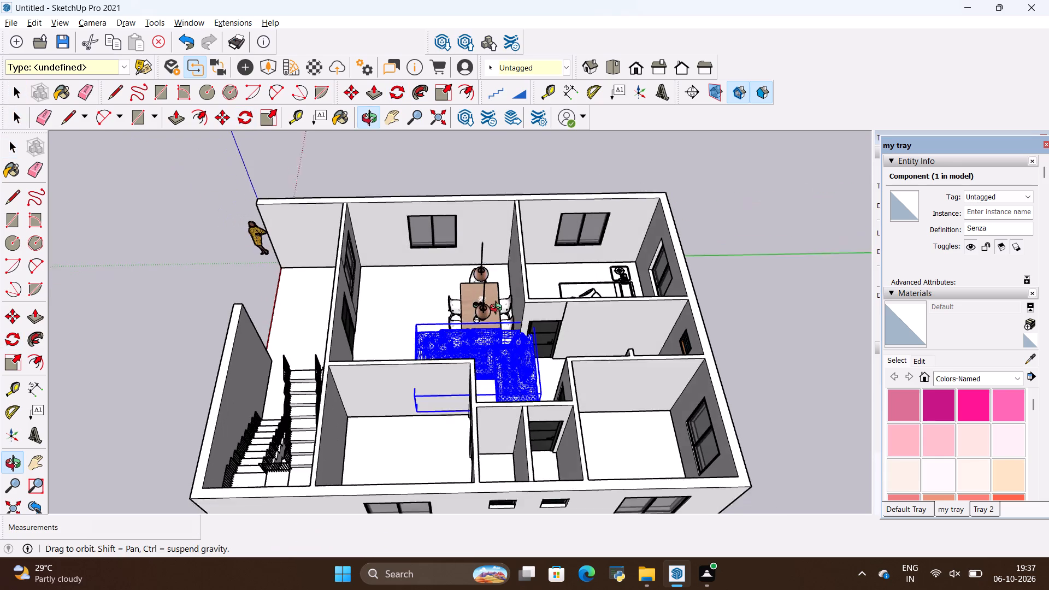
middle_drag(498, 309, 504, 329)
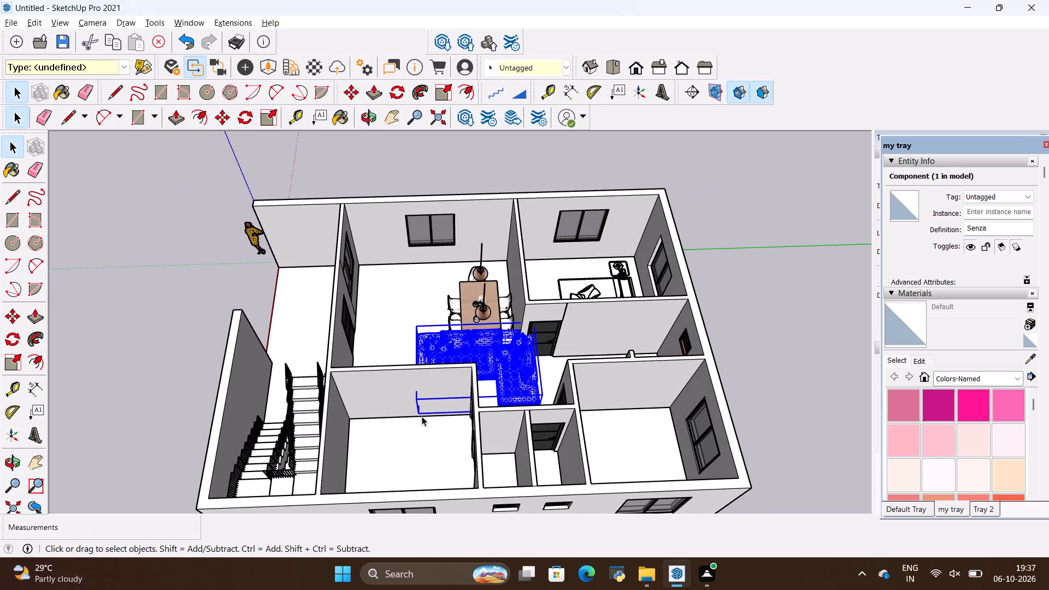
key(m)
click(420, 416)
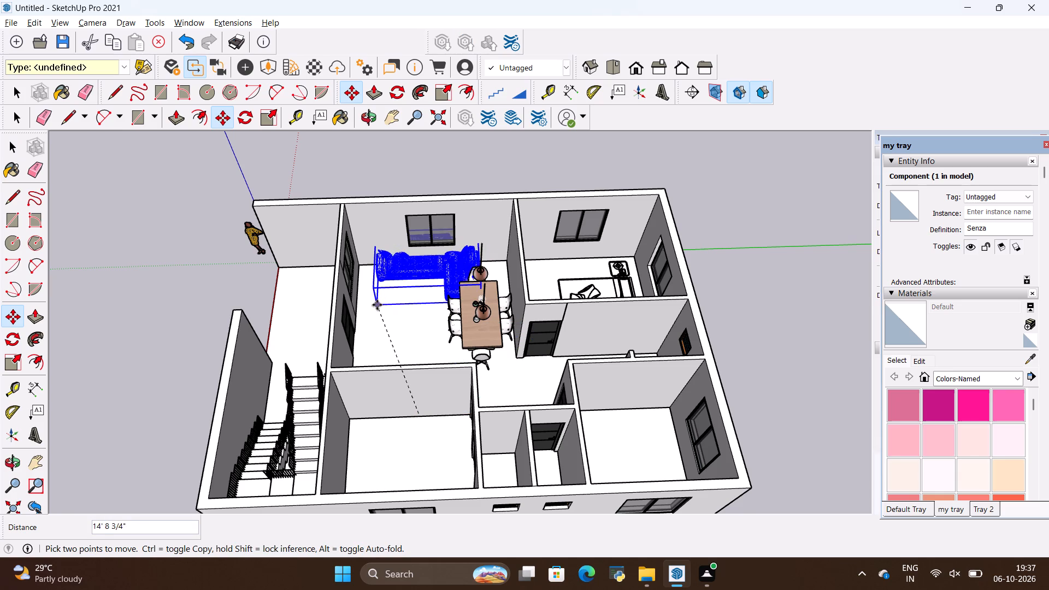
scroll(362, 316, up, 11)
middle_click(362, 316)
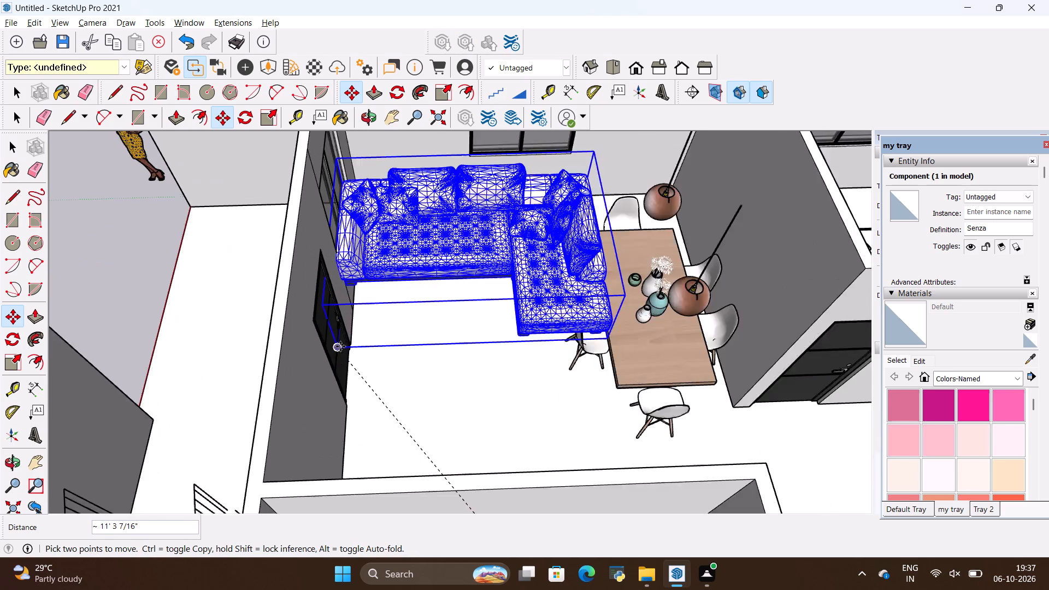
scroll(340, 346, up, 4)
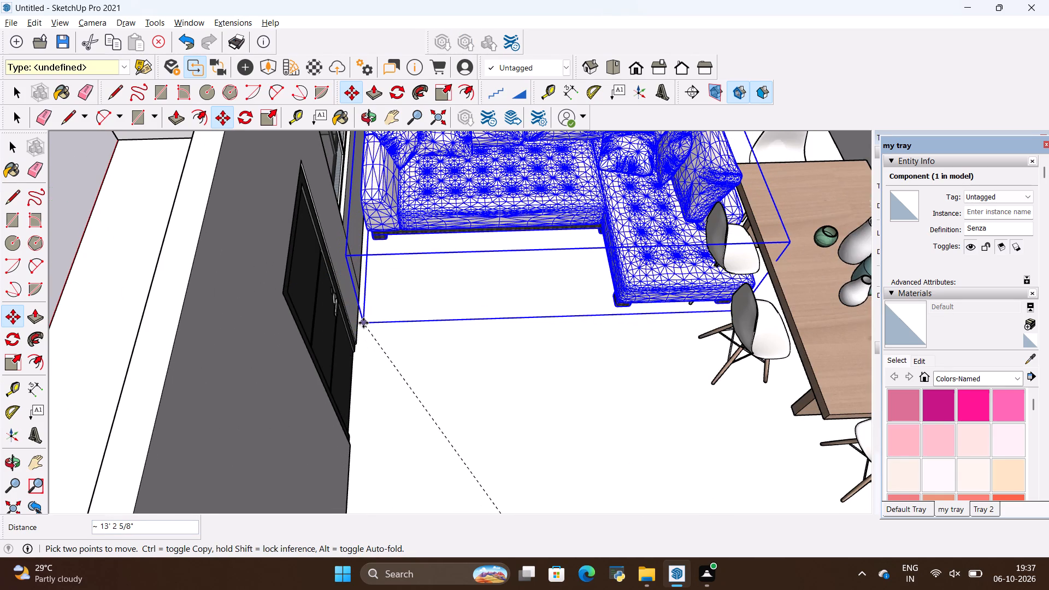
click(363, 323)
key(space)
click(372, 351)
Select the dining set and move it a short distance across the floor, away from the window wall.
scroll(371, 357, down, 2)
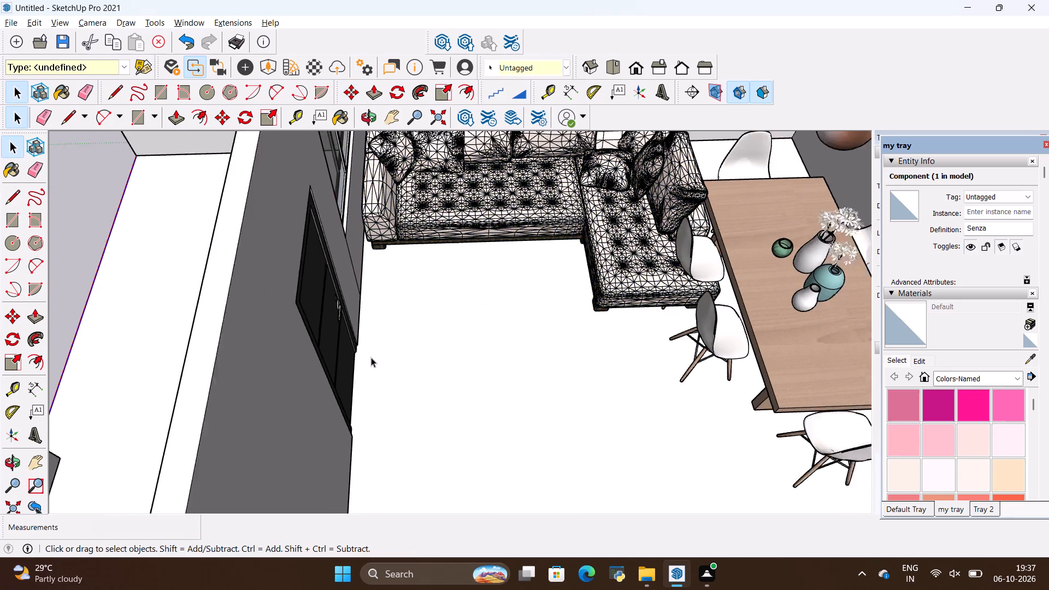
scroll(371, 357, down, 7)
click(605, 332)
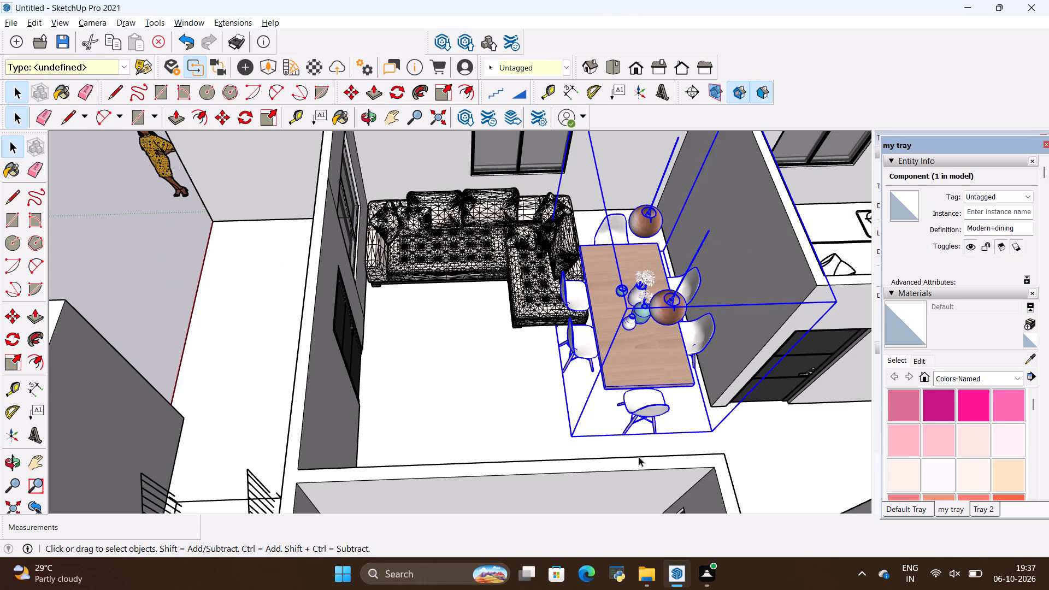
key(m)
click(644, 420)
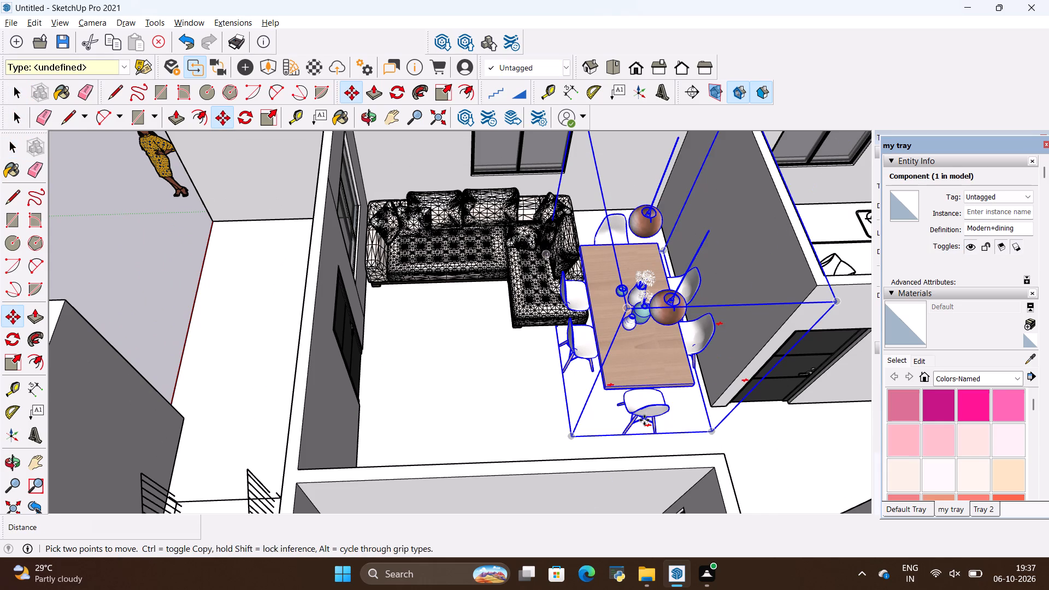
click(659, 441)
Scale the dining set down uniformly from its upper corner, keeping the opposite bottom corner fixed.
scroll(492, 415, down, 5)
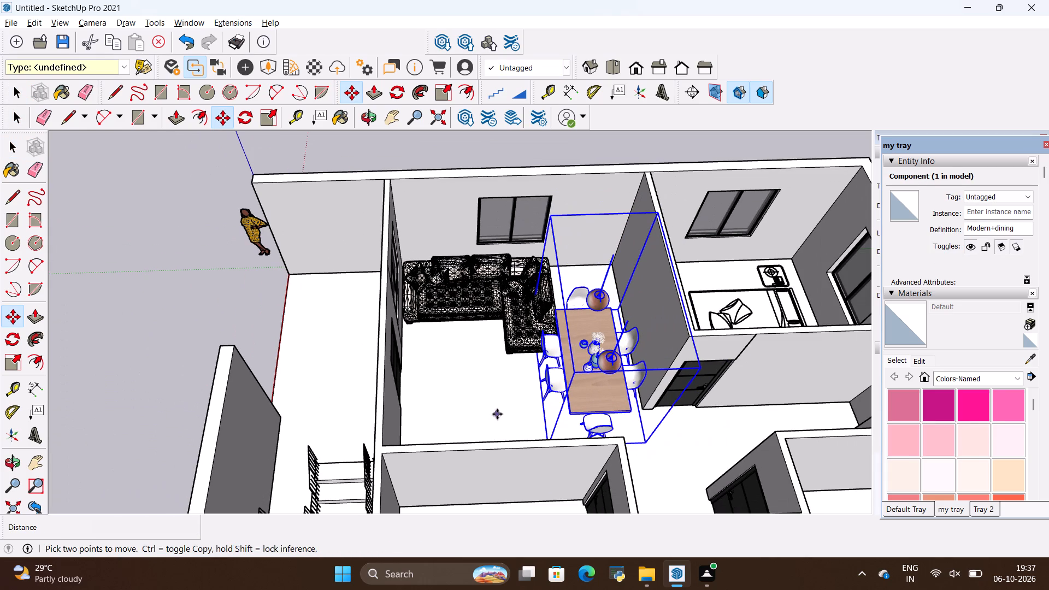
key(s)
click(658, 213)
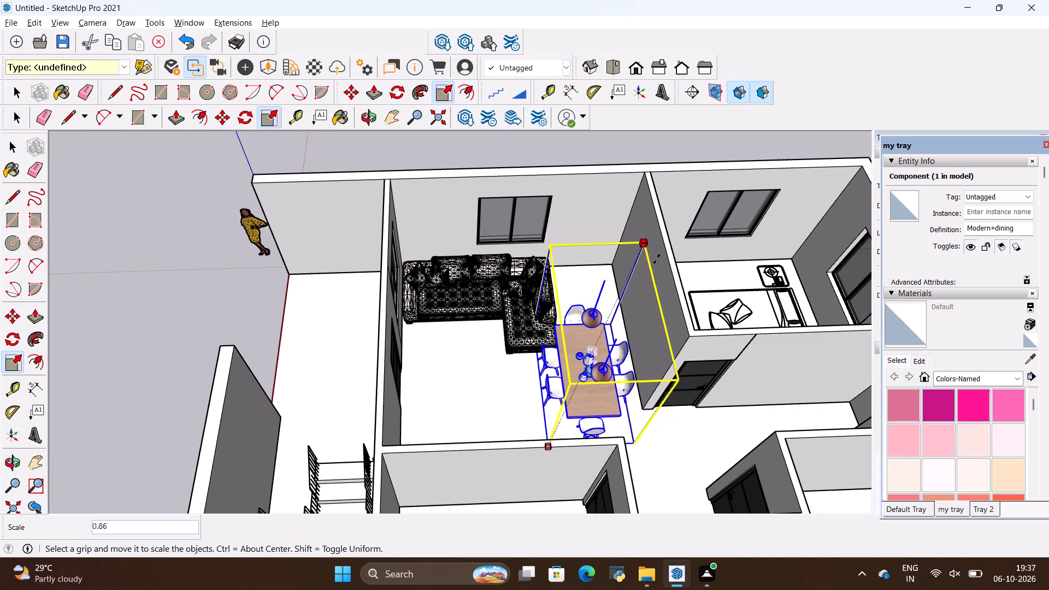
click(659, 267)
key(space)
click(481, 379)
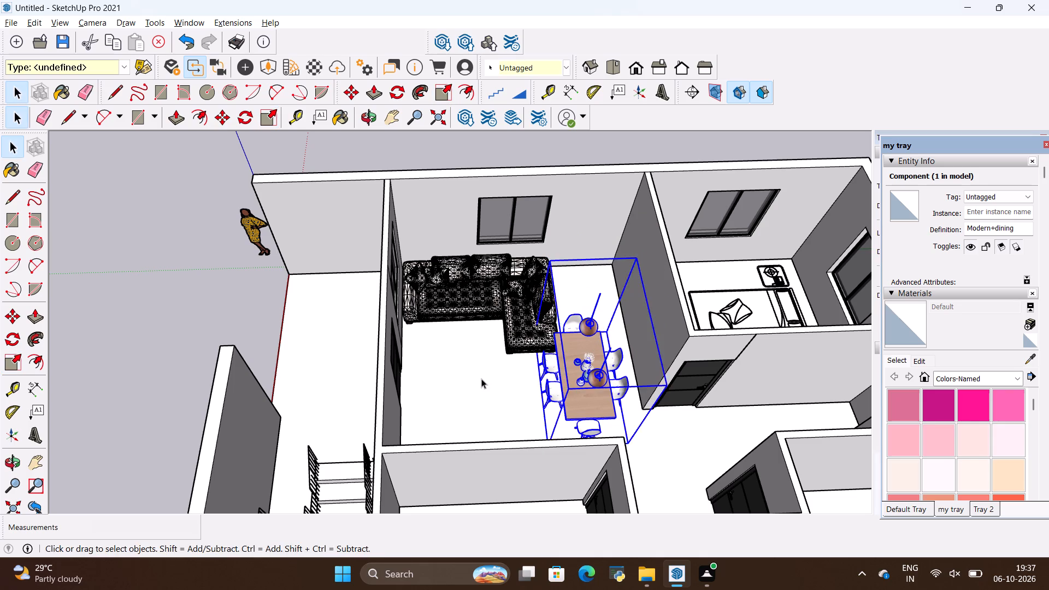
Move the dining set about 1' 2" across the floor away from the sofa, then deselect it.
middle_drag(361, 408, 718, 396)
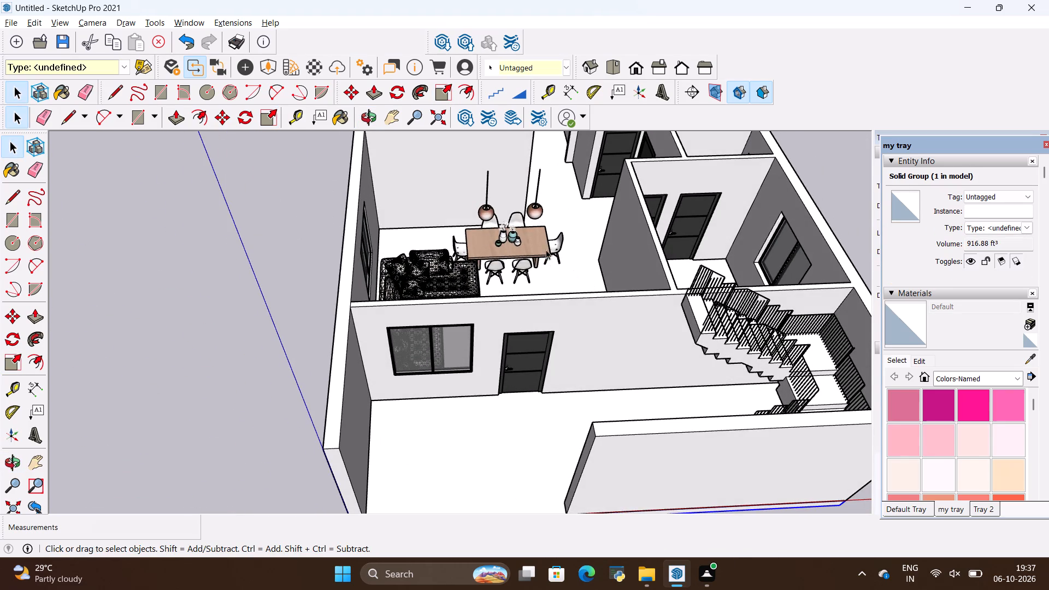
scroll(497, 231, up, 12)
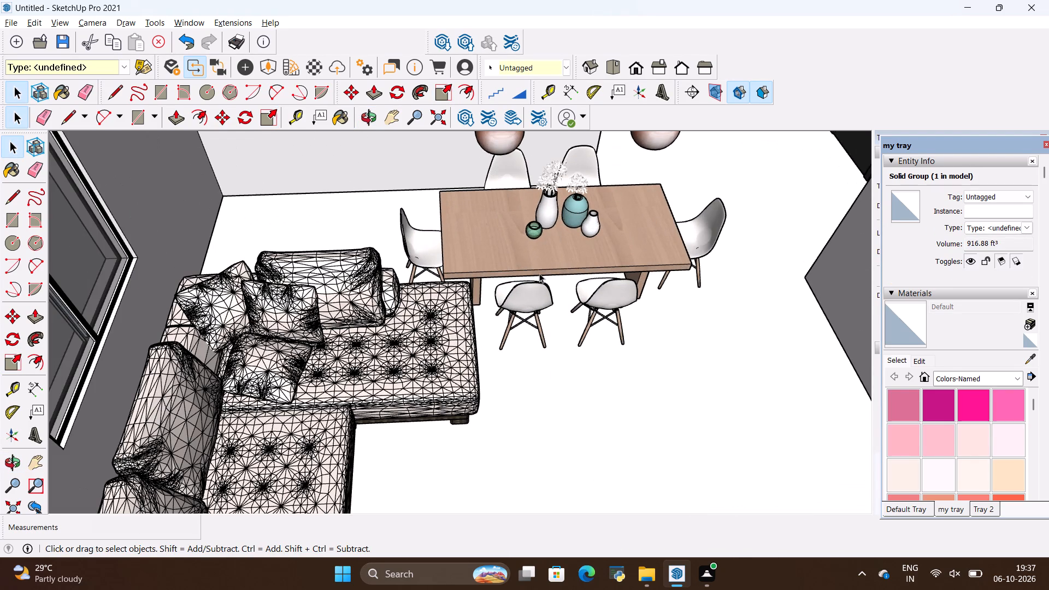
click(539, 273)
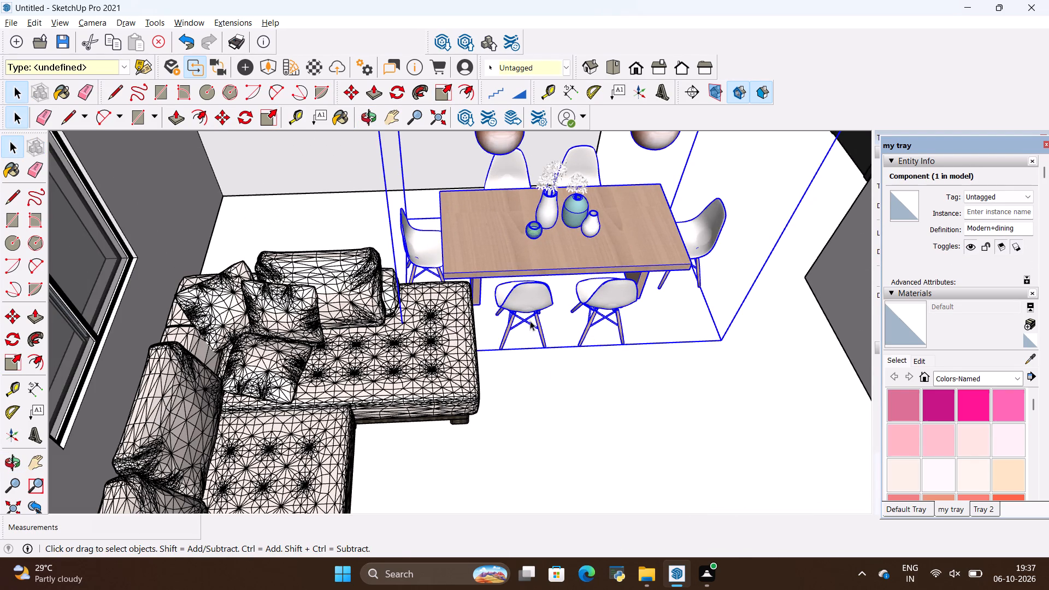
key(m)
click(530, 321)
click(569, 297)
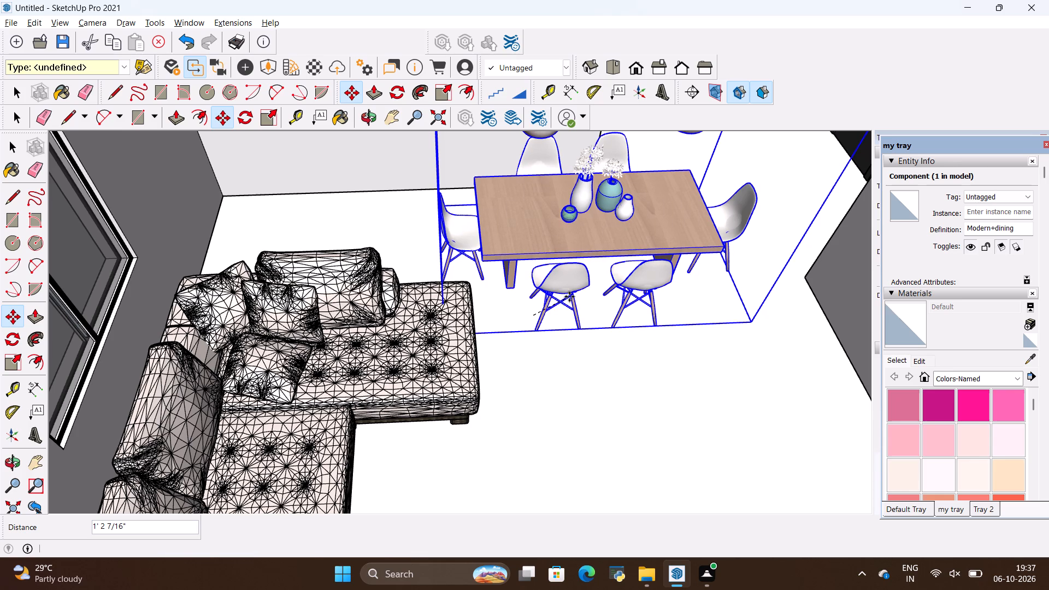
scroll(474, 337, down, 14)
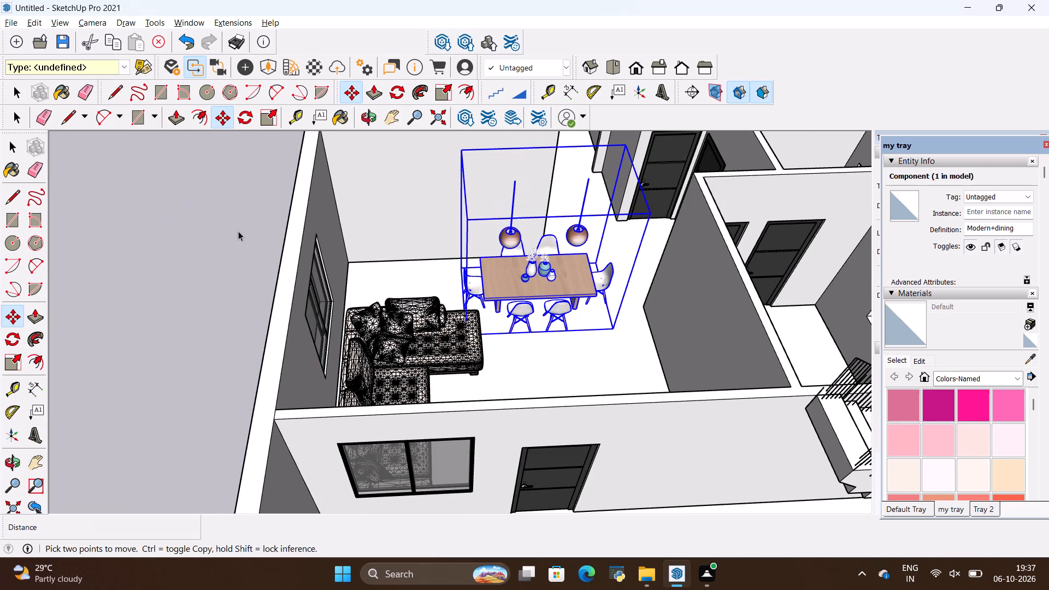
key(space)
click(238, 231)
Examine the furniture layout and the house's rooms from above and from several sides.
middle_drag(444, 264, 368, 373)
scroll(386, 349, down, 5)
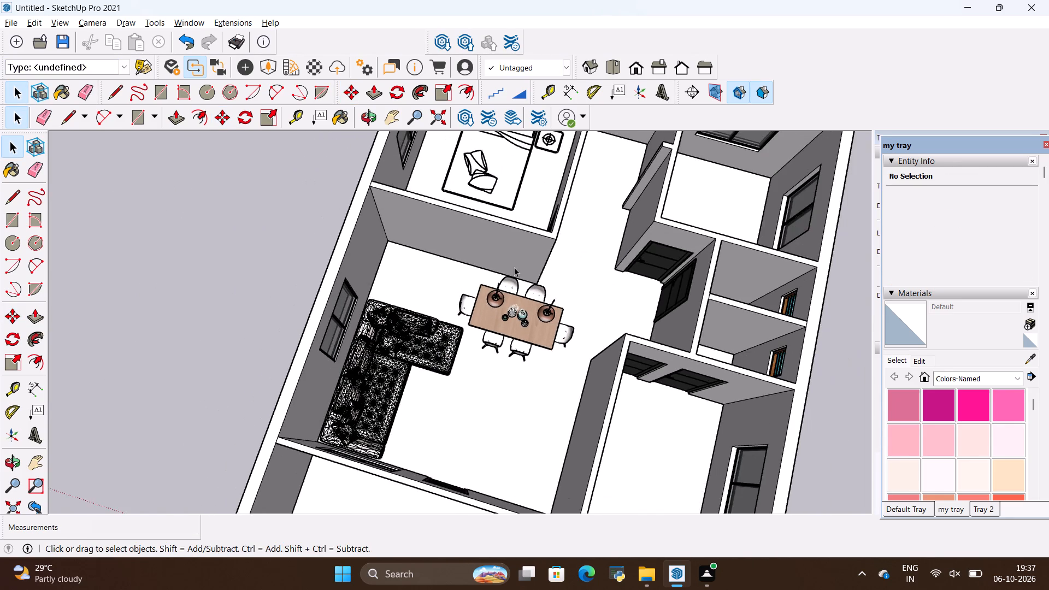
scroll(485, 422, up, 3)
scroll(283, 321, down, 4)
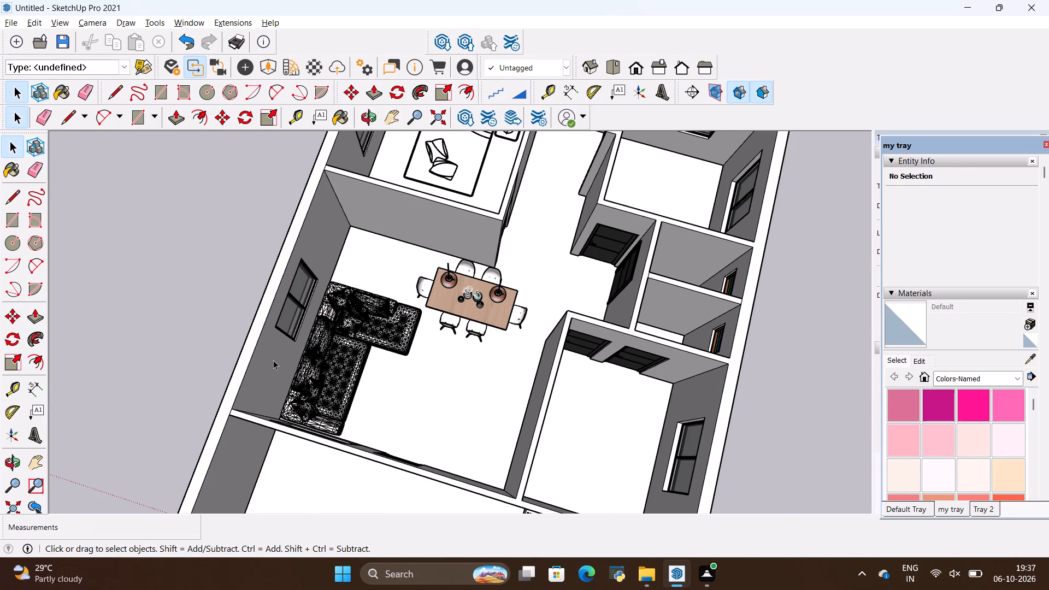
middle_drag(276, 375, 644, 320)
scroll(243, 344, down, 5)
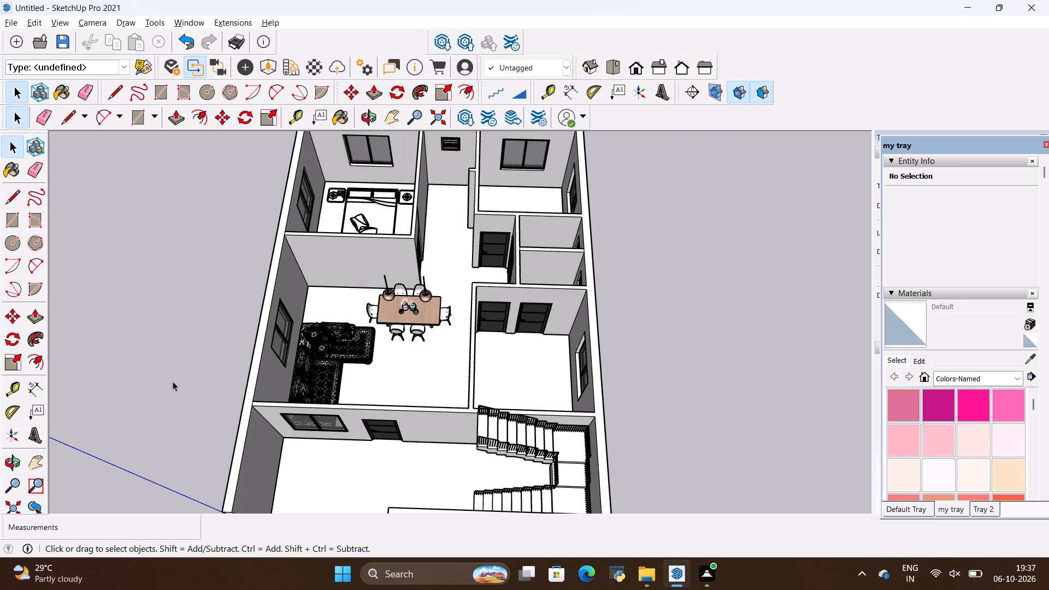
middle_drag(172, 381, 258, 335)
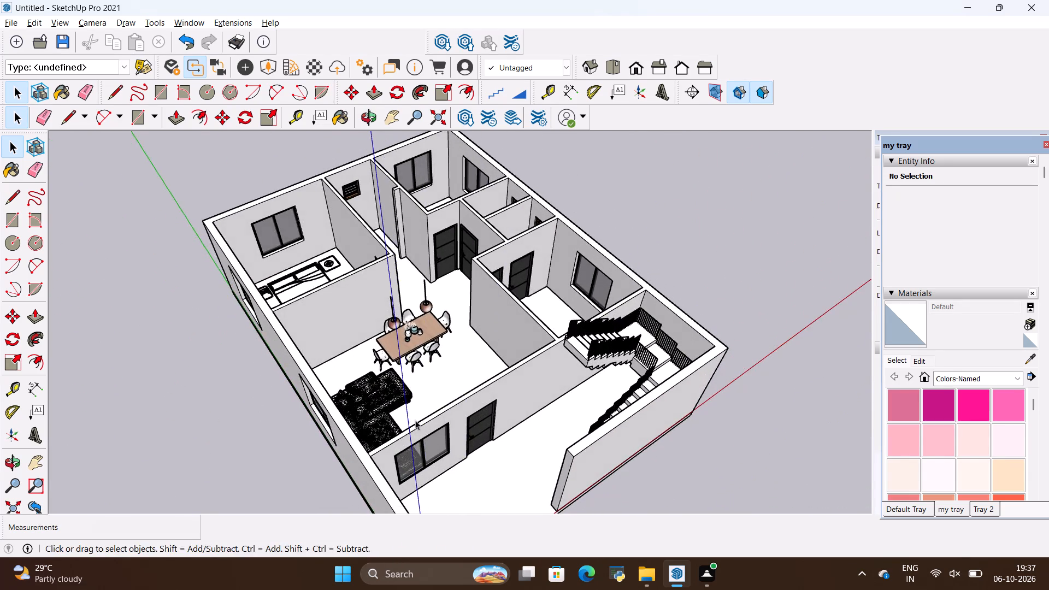
middle_drag(415, 420, 338, 386)
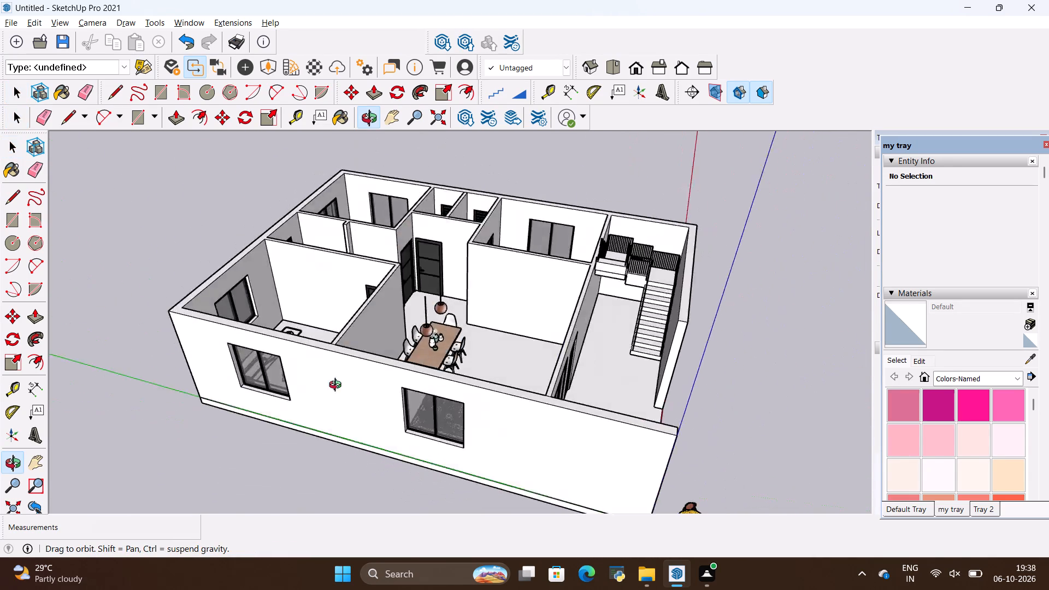
middle_drag(338, 386, 238, 388)
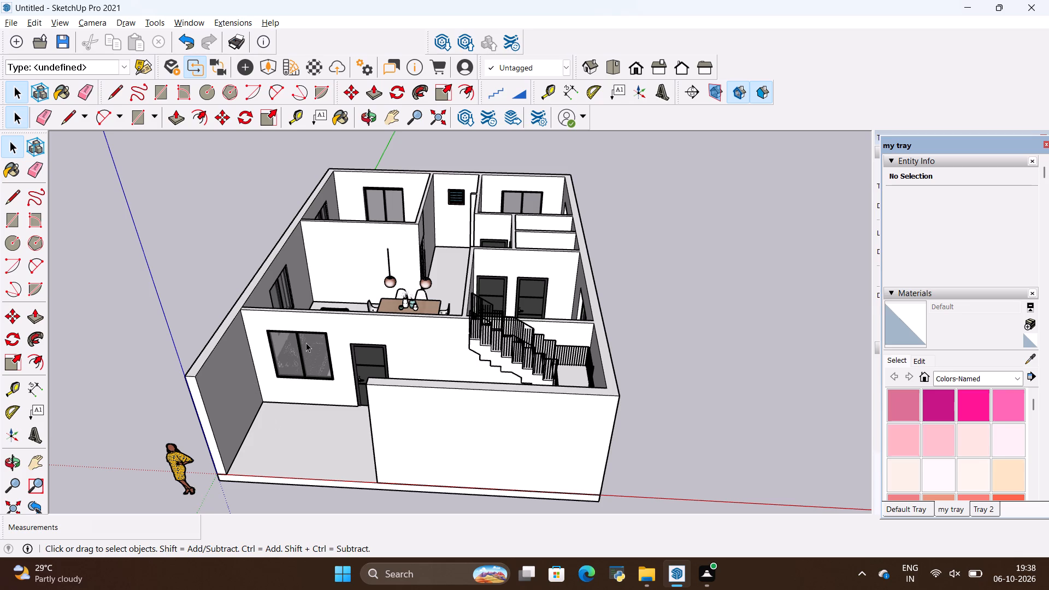
scroll(411, 269, up, 1)
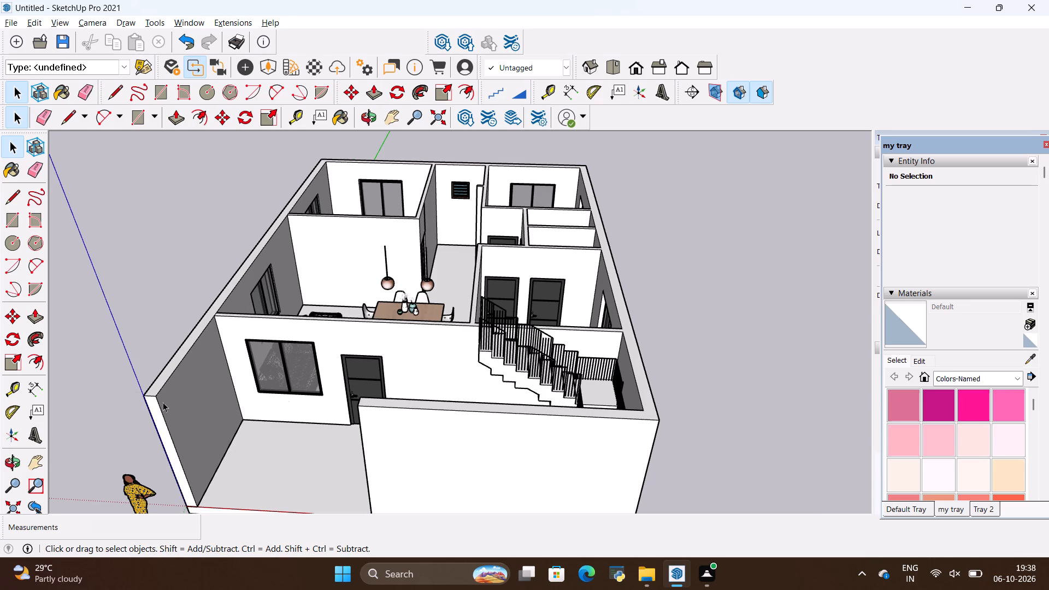
scroll(165, 393, down, 2)
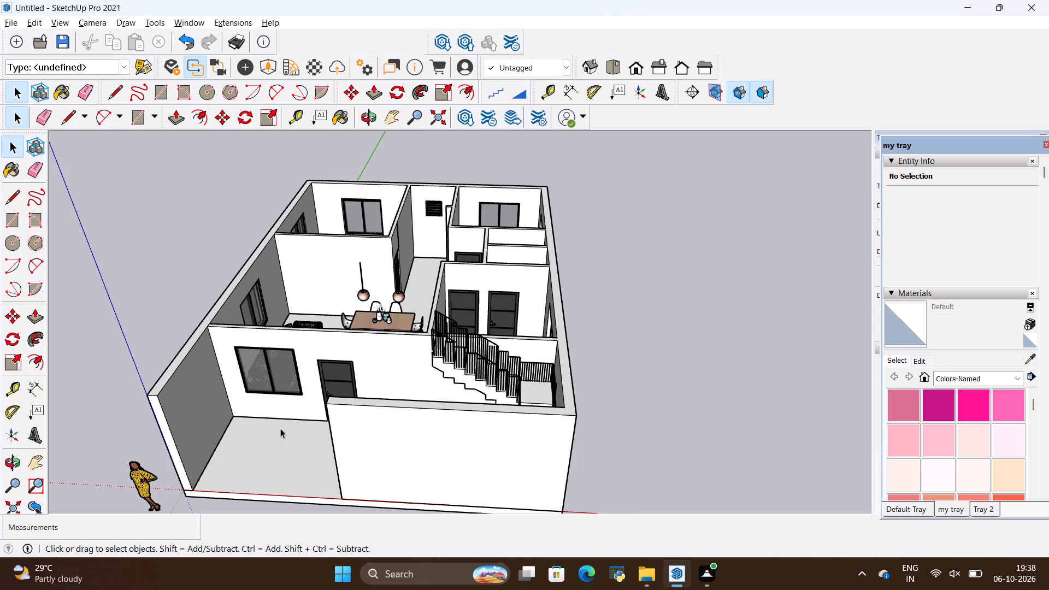
middle_drag(269, 428, 497, 536)
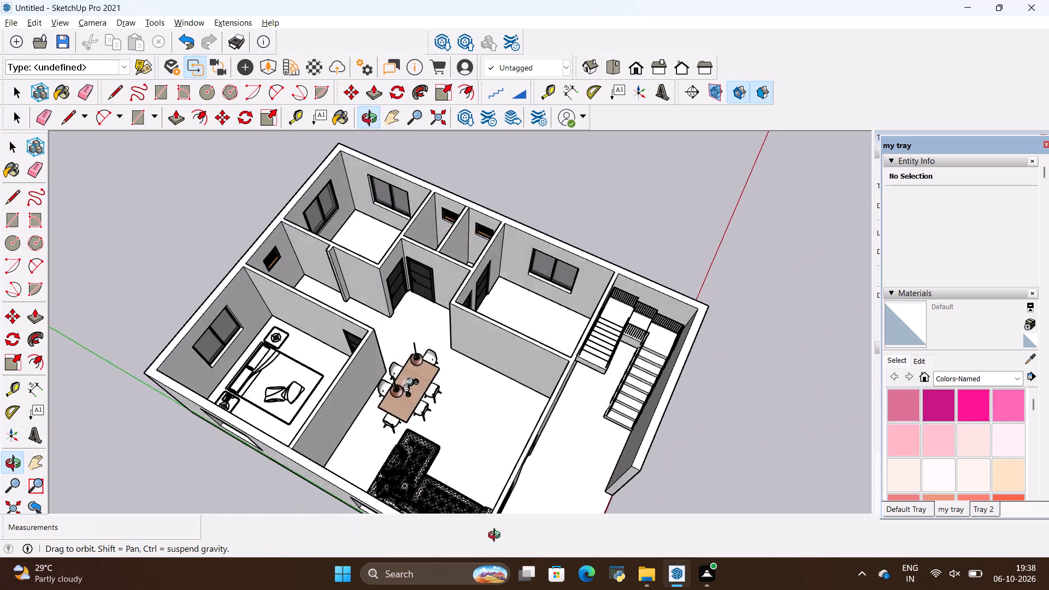
middle_drag(497, 536, 155, 499)
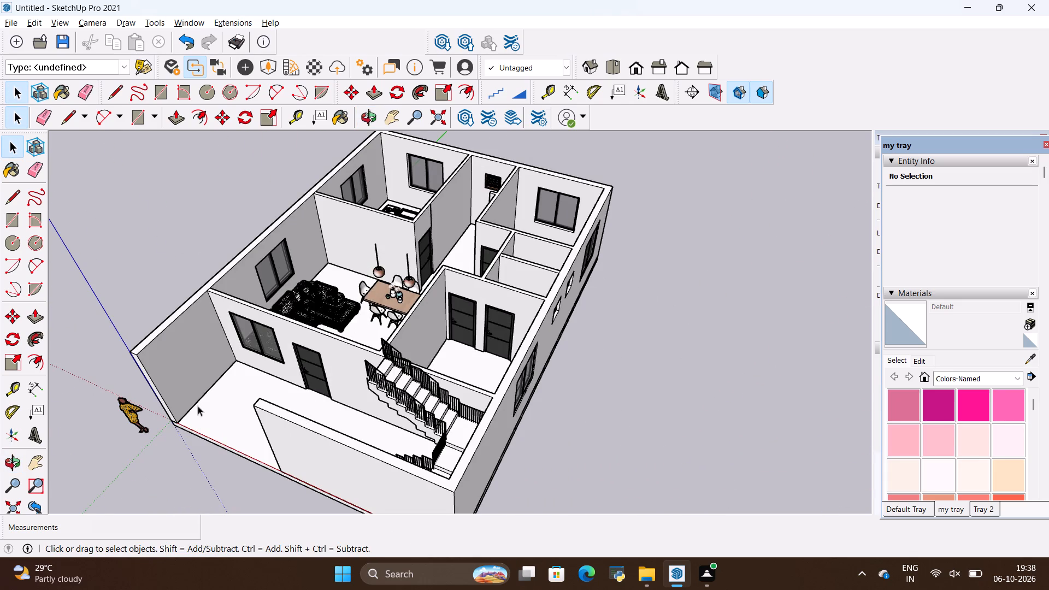
middle_drag(198, 405, 733, 446)
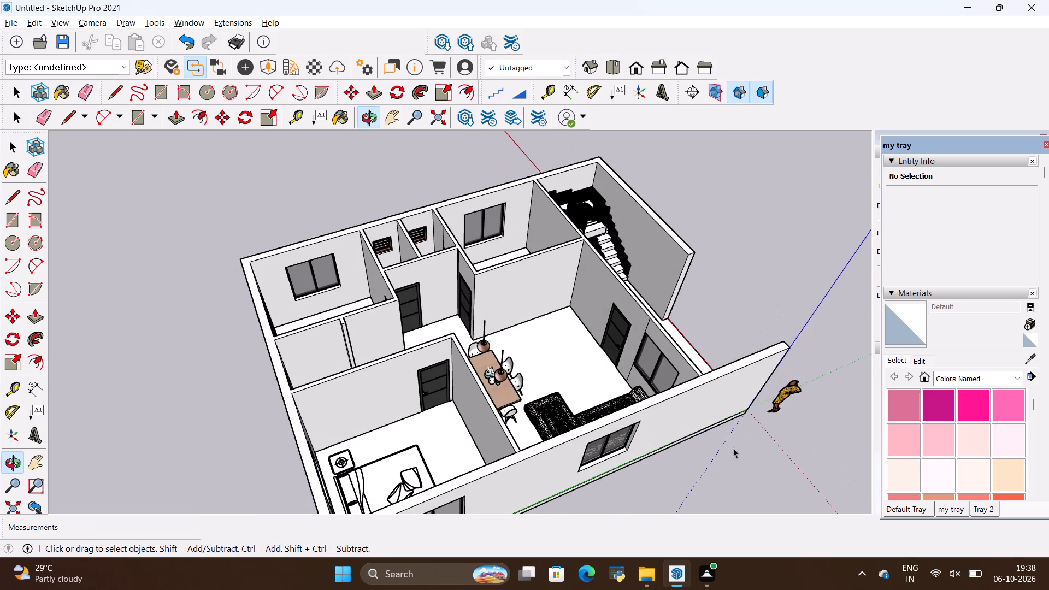
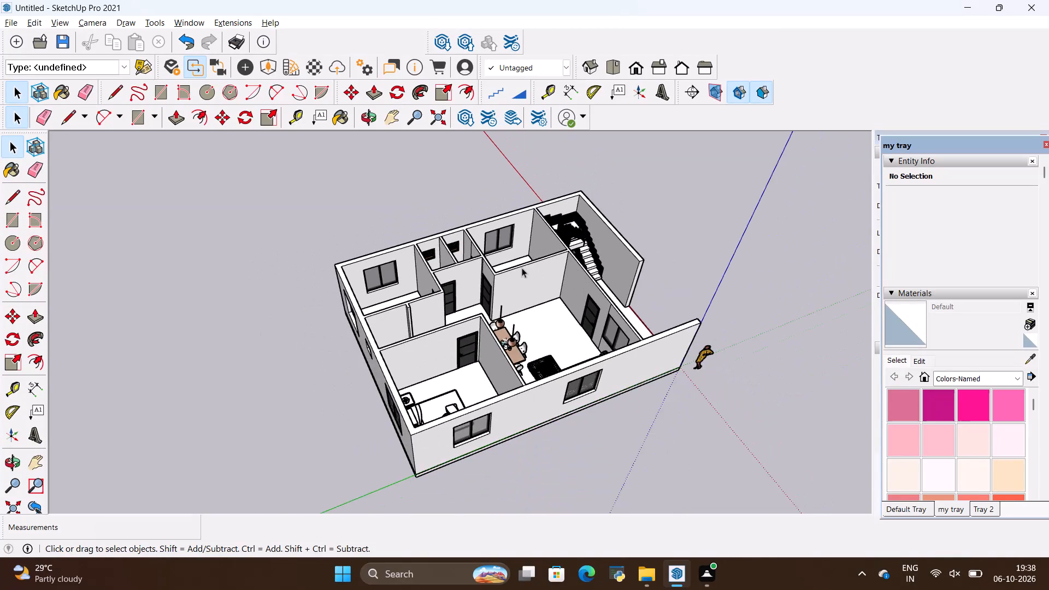
Examine the furnished bedroom, the living and dining area, and the staircase from the outer window wall side and from above.
scroll(522, 268, down, 3)
scroll(555, 462, up, 3)
scroll(528, 216, up, 7)
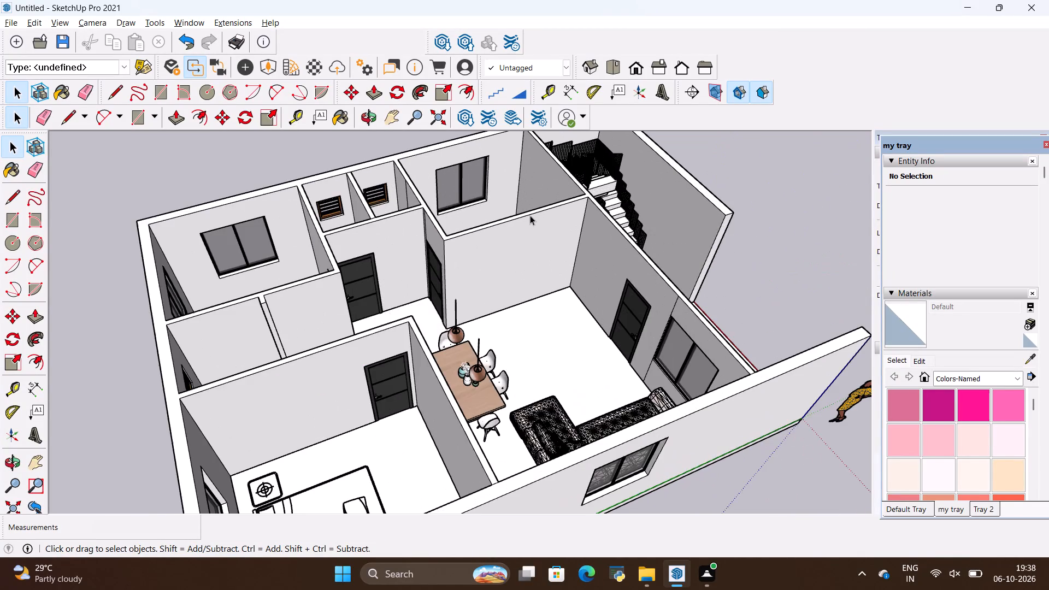
scroll(530, 215, down, 5)
middle_drag(582, 358, 536, 321)
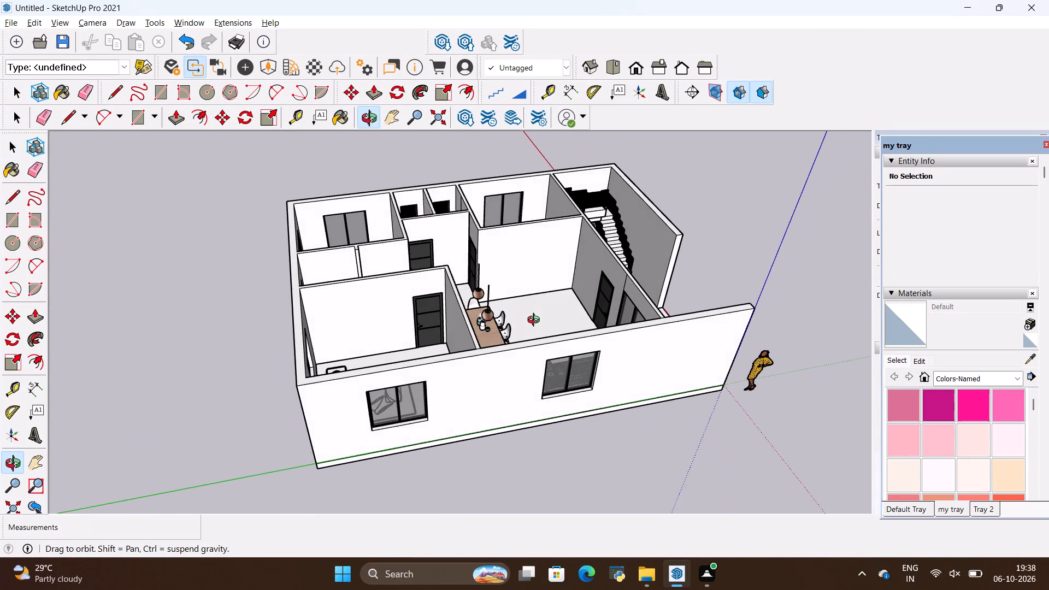
middle_drag(536, 321, 564, 336)
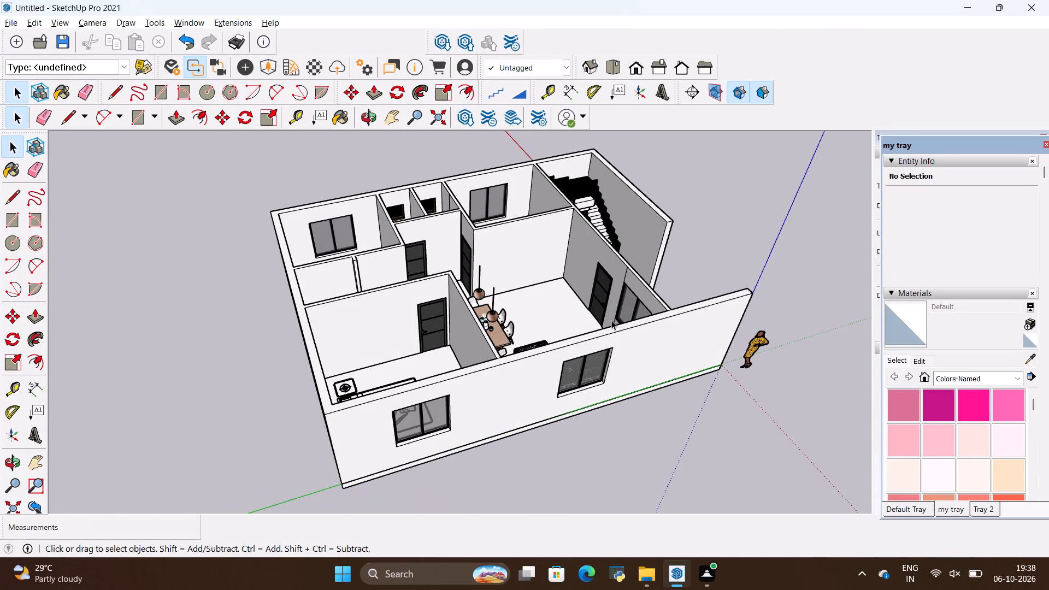
scroll(583, 317, down, 4)
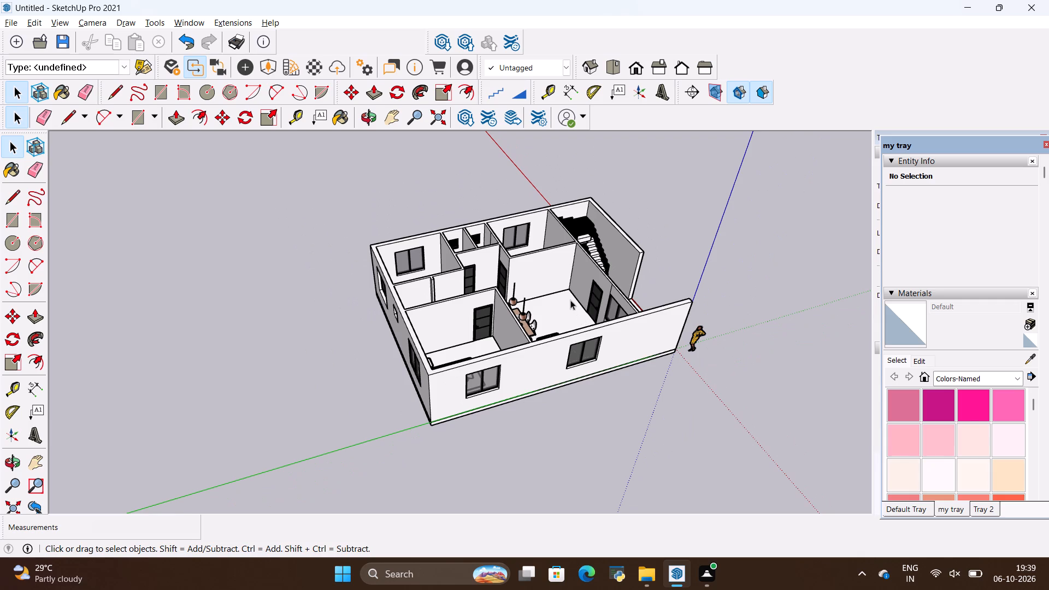
scroll(626, 257, up, 4)
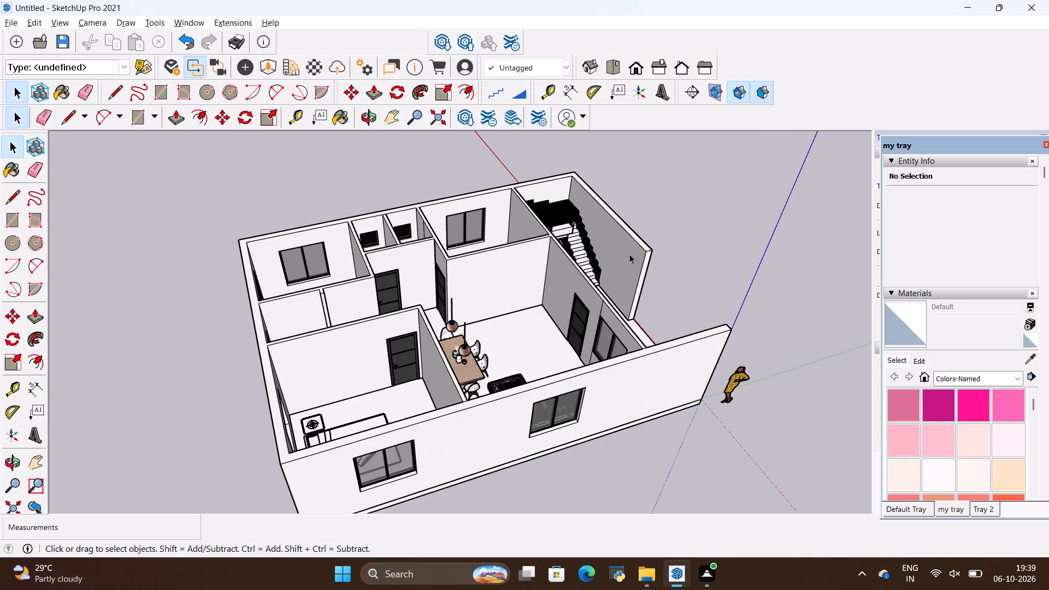
key(space)
click(722, 221)
scroll(688, 239, down, 2)
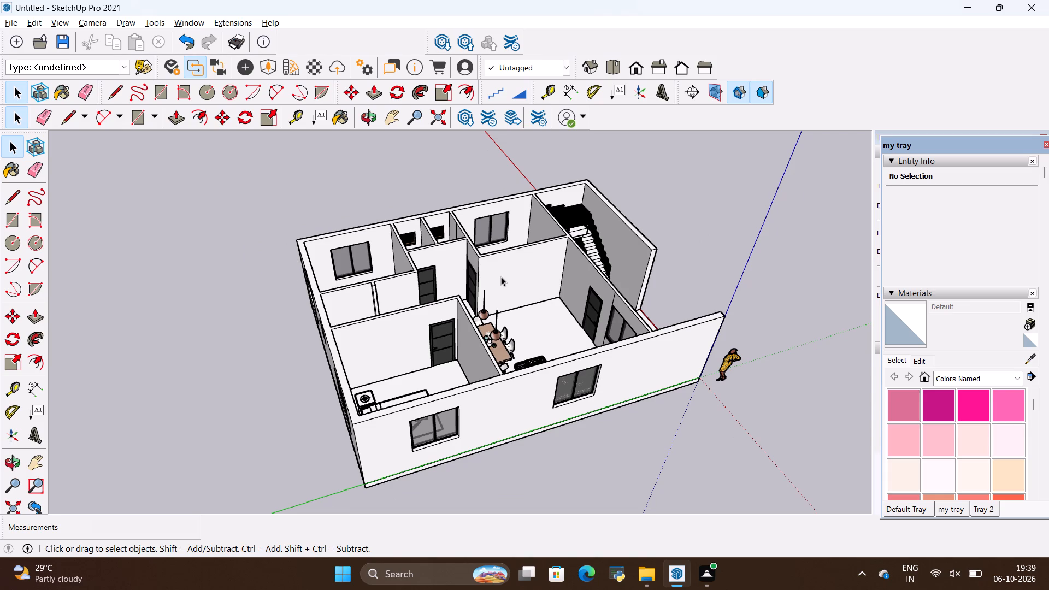
middle_drag(501, 276, 300, 330)
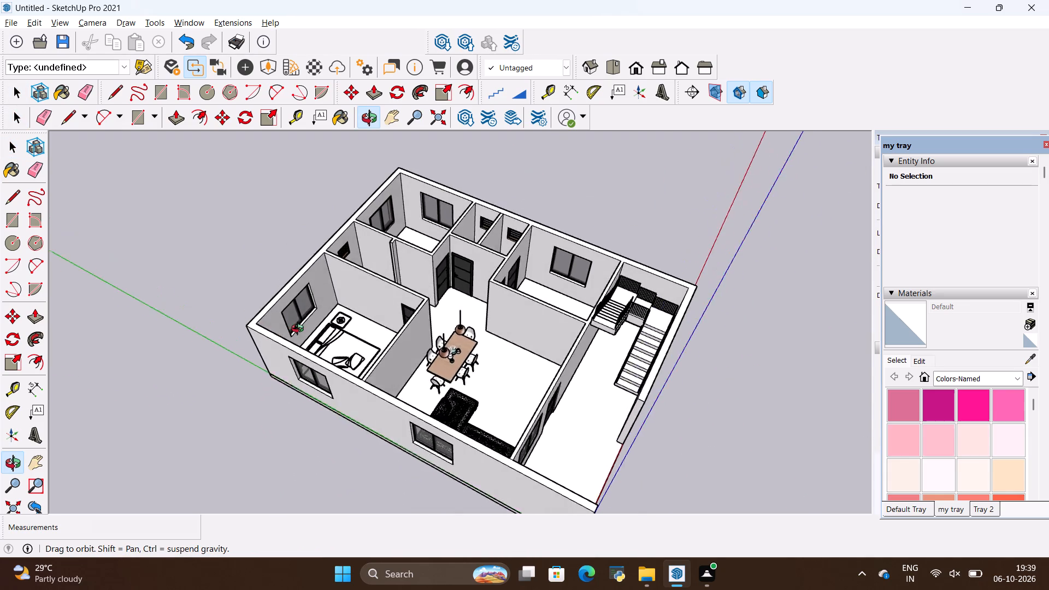
middle_drag(300, 330, 300, 375)
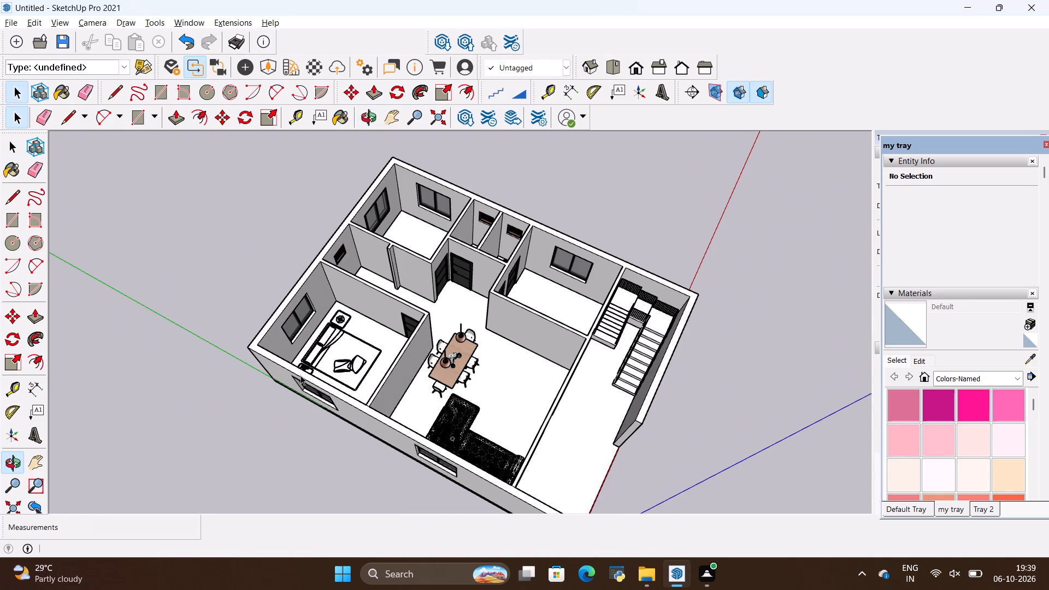
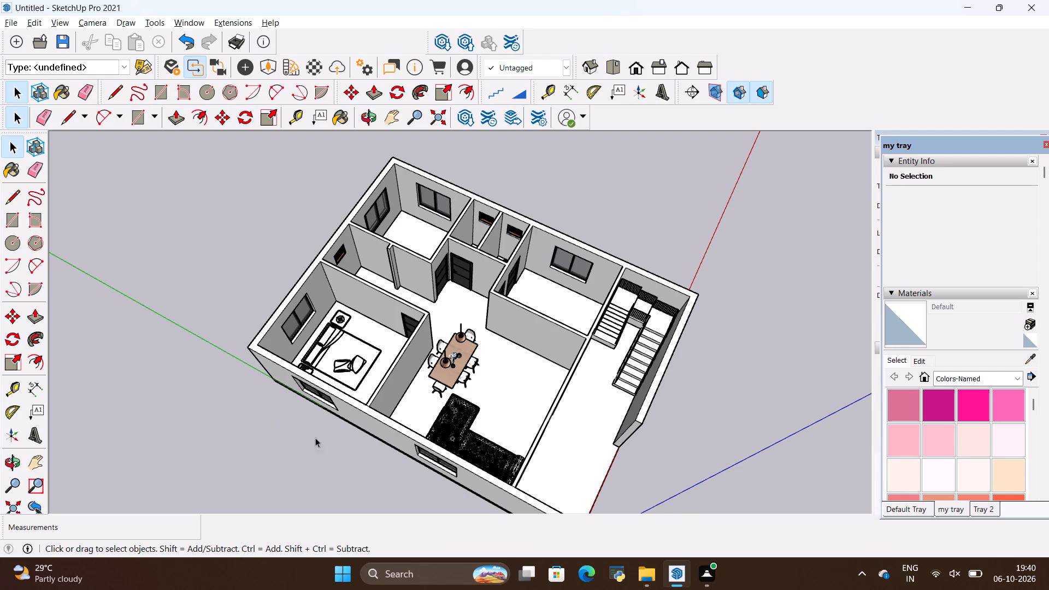
Examine the whole house from the outer window wall, and the dining area, sofa and staircase from a raised corner view.
scroll(363, 433, down, 3)
scroll(339, 486, down, 1)
middle_drag(339, 487, 505, 367)
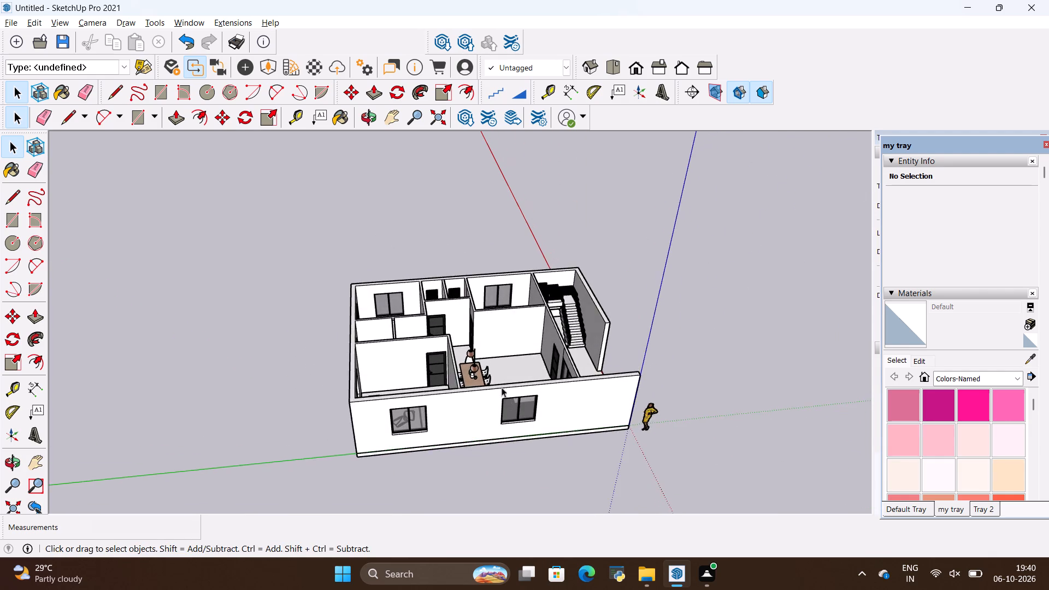
scroll(500, 392, up, 8)
scroll(639, 355, up, 1)
middle_drag(640, 359, 443, 381)
scroll(410, 360, up, 3)
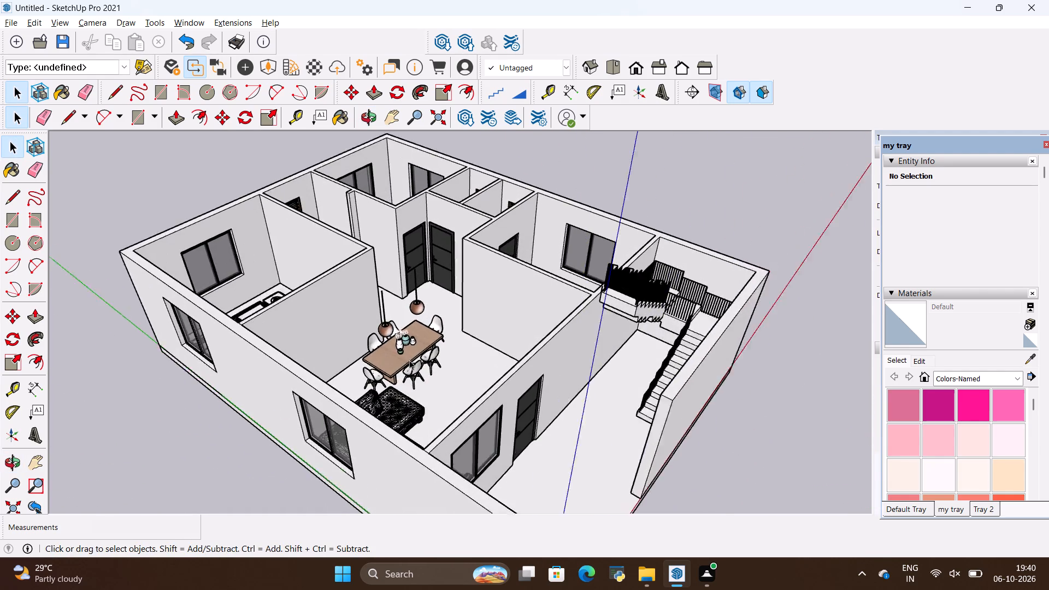
scroll(409, 360, up, 1)
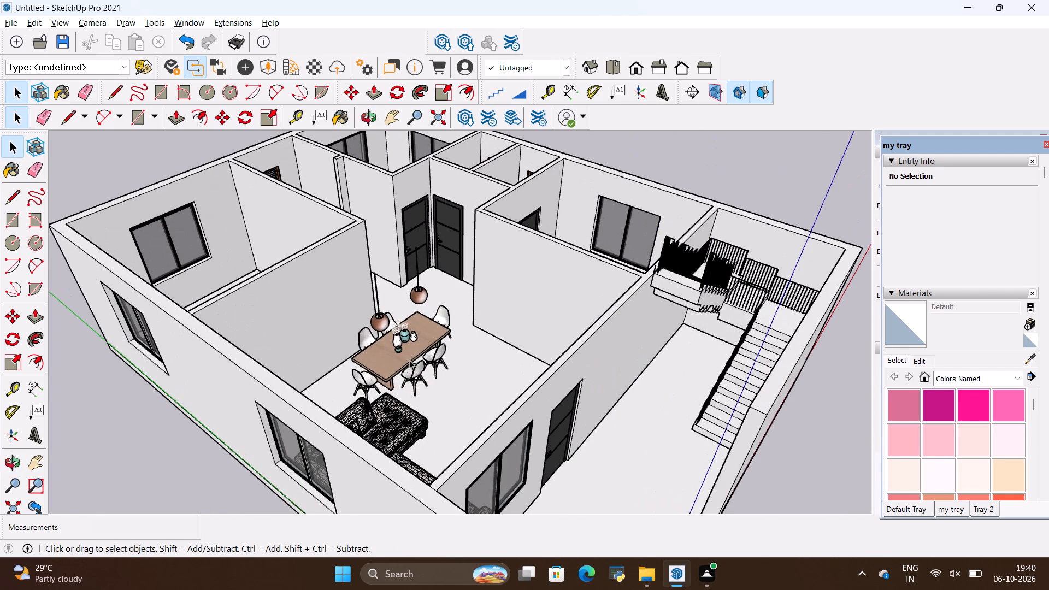
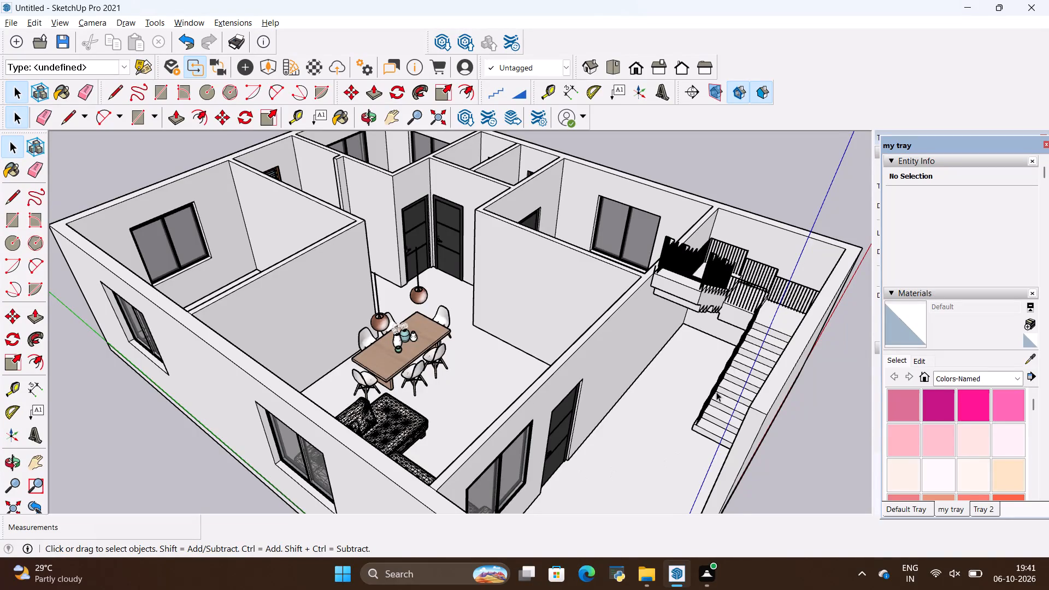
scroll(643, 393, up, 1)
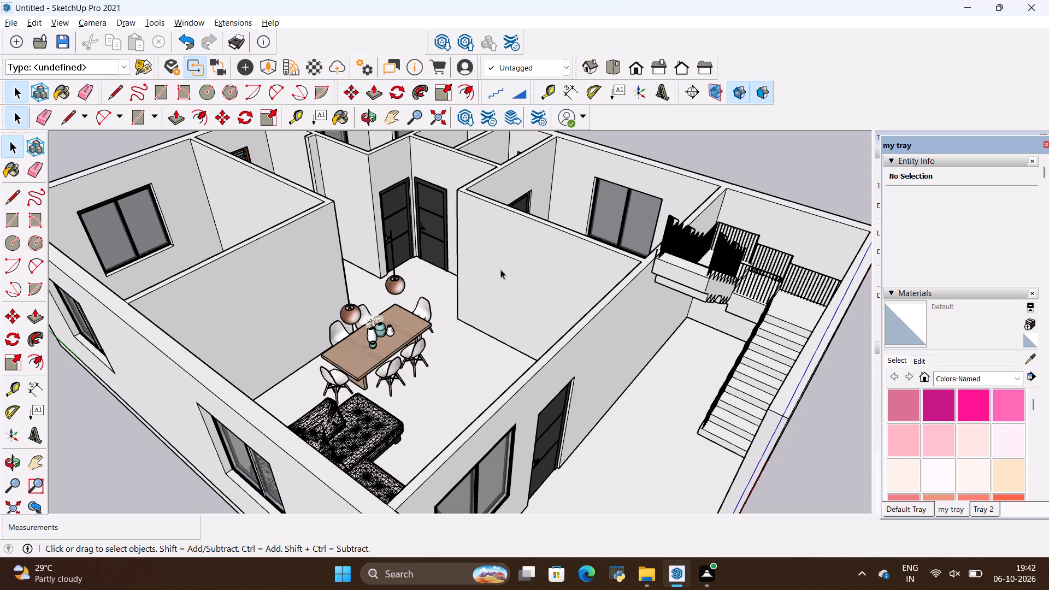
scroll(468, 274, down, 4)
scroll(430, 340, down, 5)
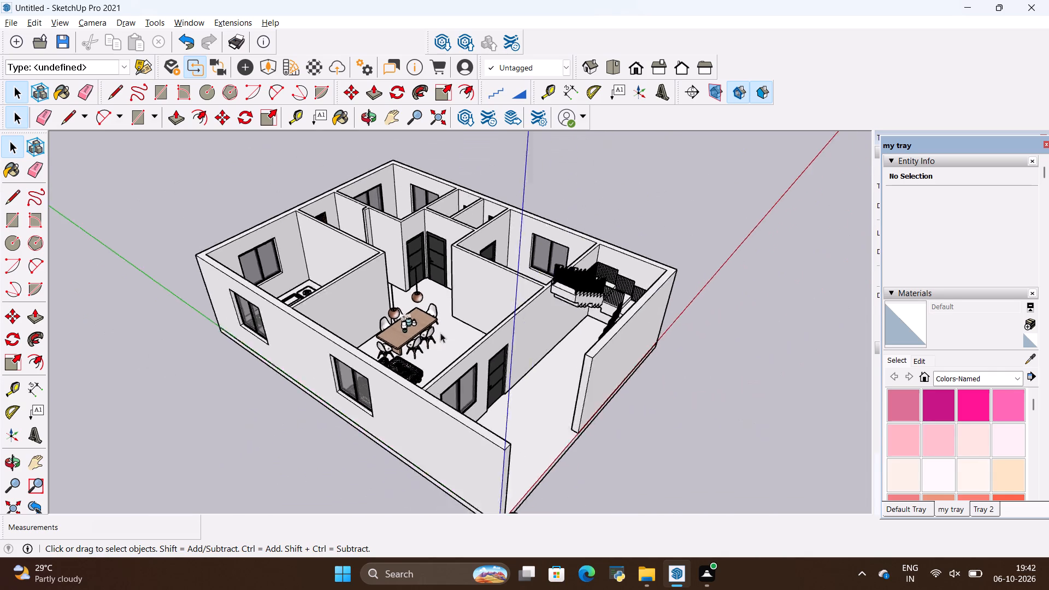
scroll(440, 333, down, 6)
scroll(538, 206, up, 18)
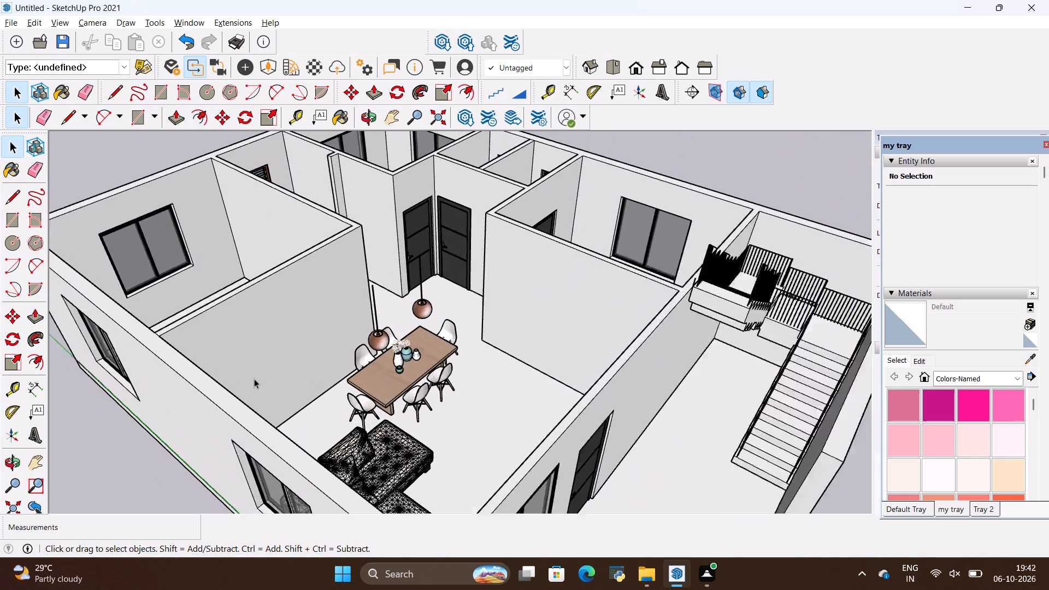
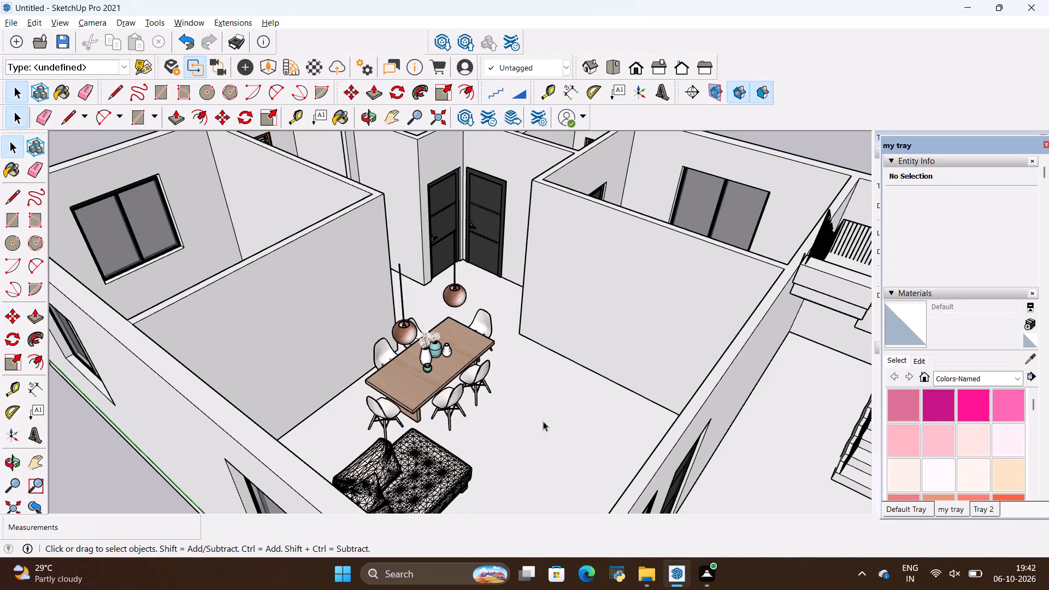
Import the Bed model from the ALL 3D WAREHOUSE ITEMS folder and place it beside the dining table.
click(9, 22)
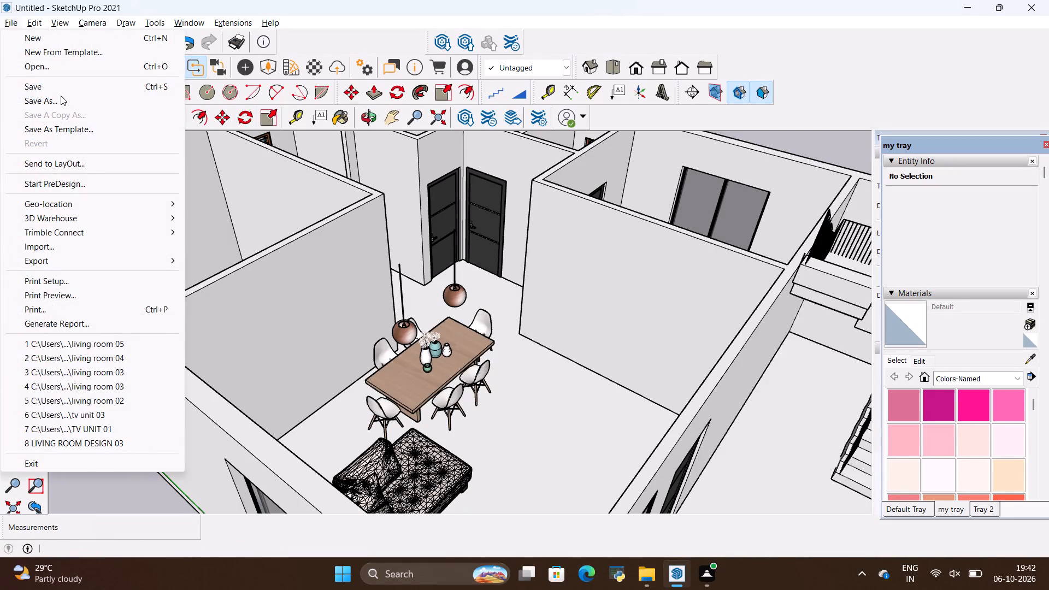
click(52, 248)
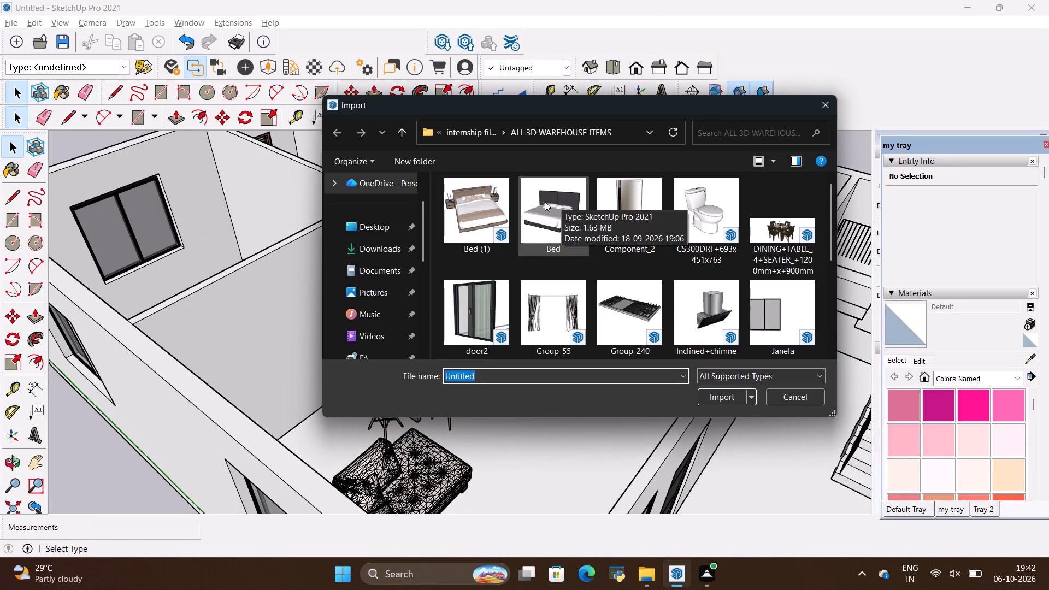
click(539, 205)
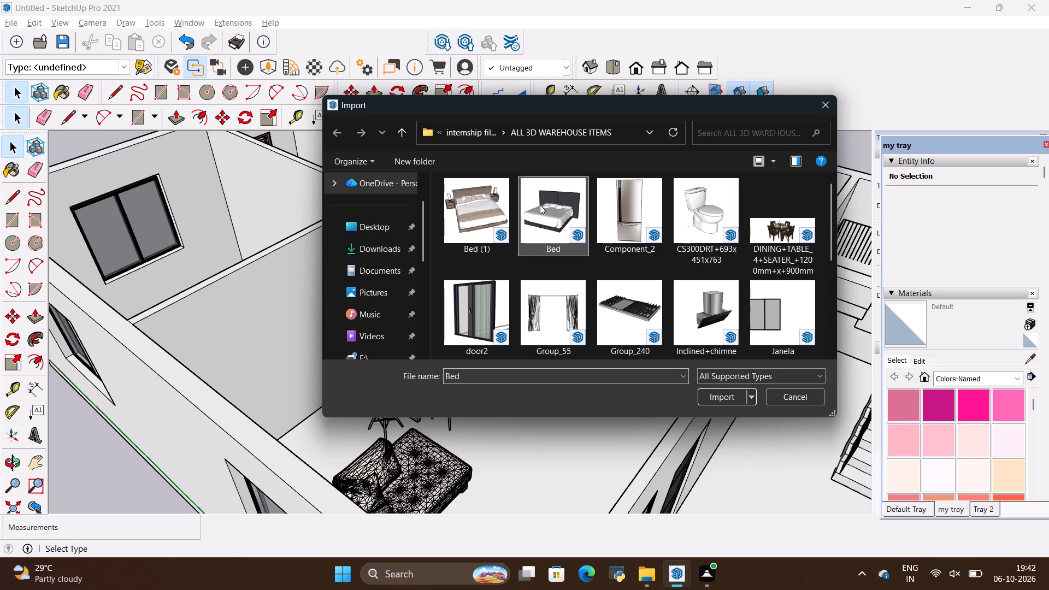
click(699, 390)
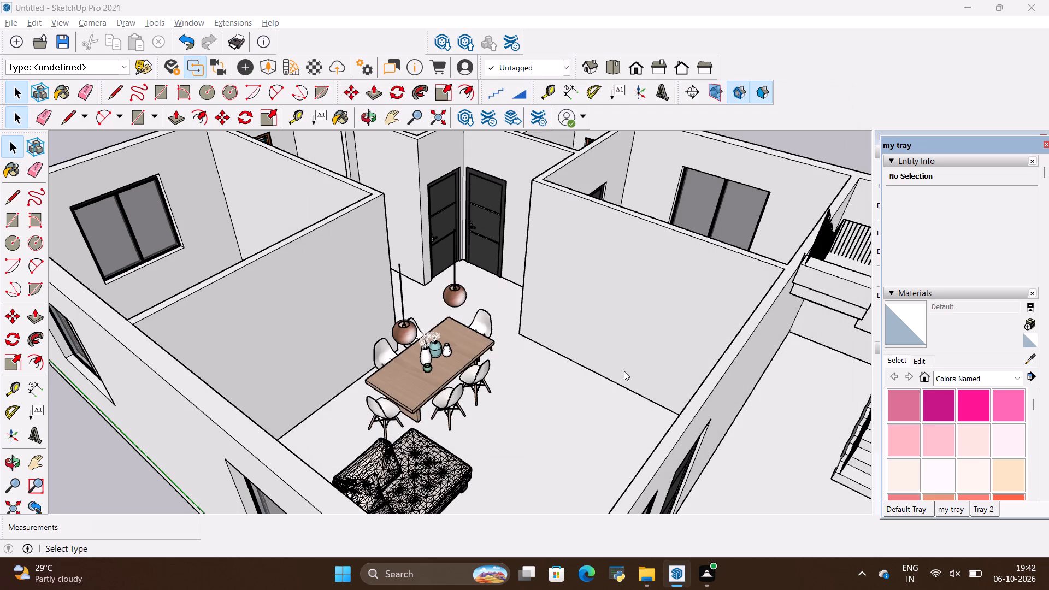
scroll(479, 341, down, 6)
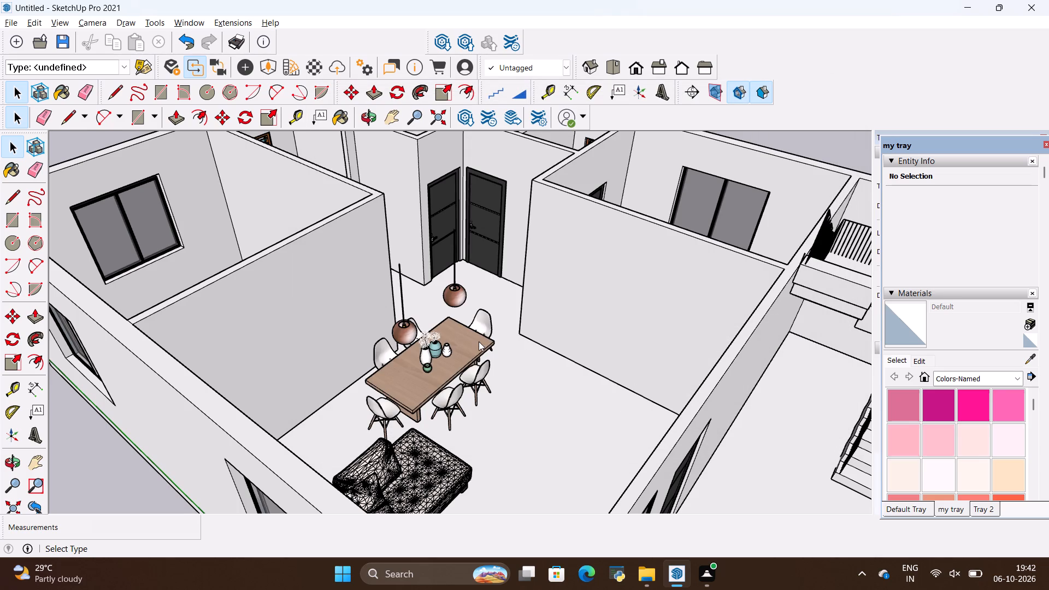
scroll(479, 334, down, 9)
click(526, 340)
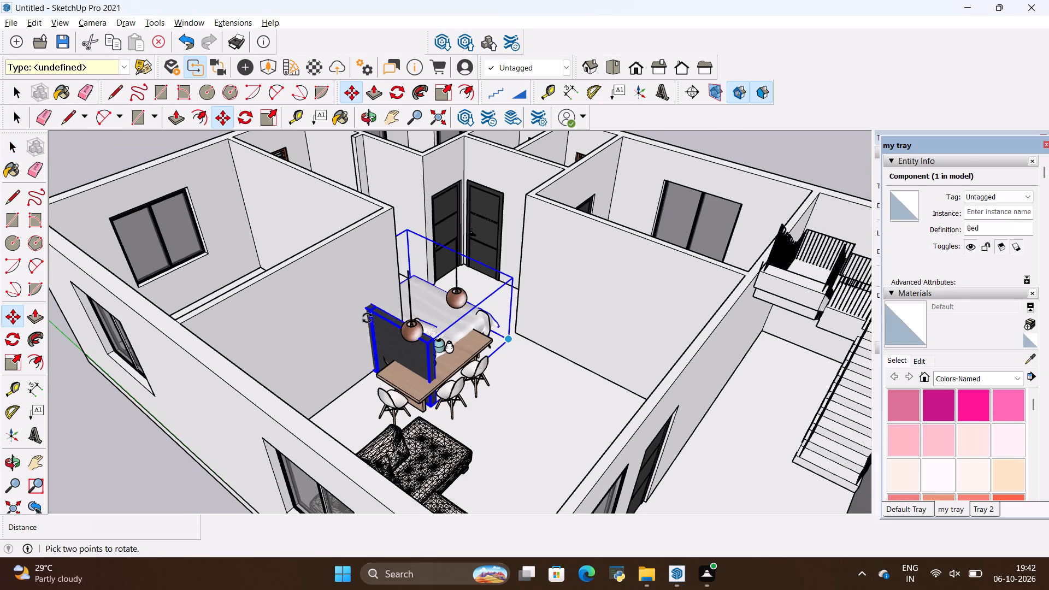
Move the imported bed about 34' out of the house onto the open ground beside the bedroom.
key(m)
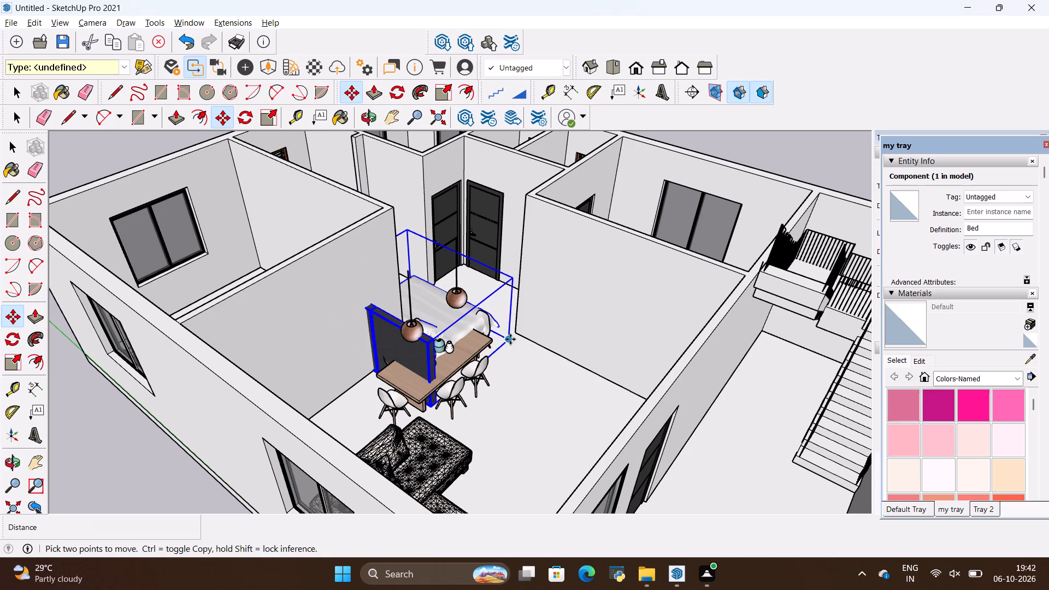
click(510, 339)
scroll(548, 294, down, 13)
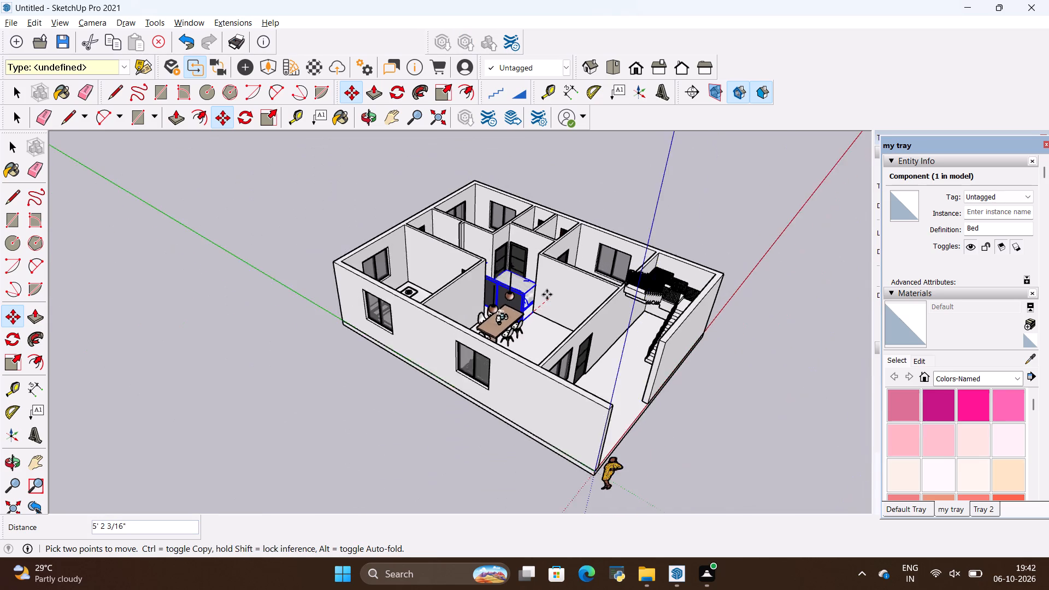
scroll(547, 294, down, 6)
middle_drag(529, 290, 249, 378)
scroll(464, 351, up, 1)
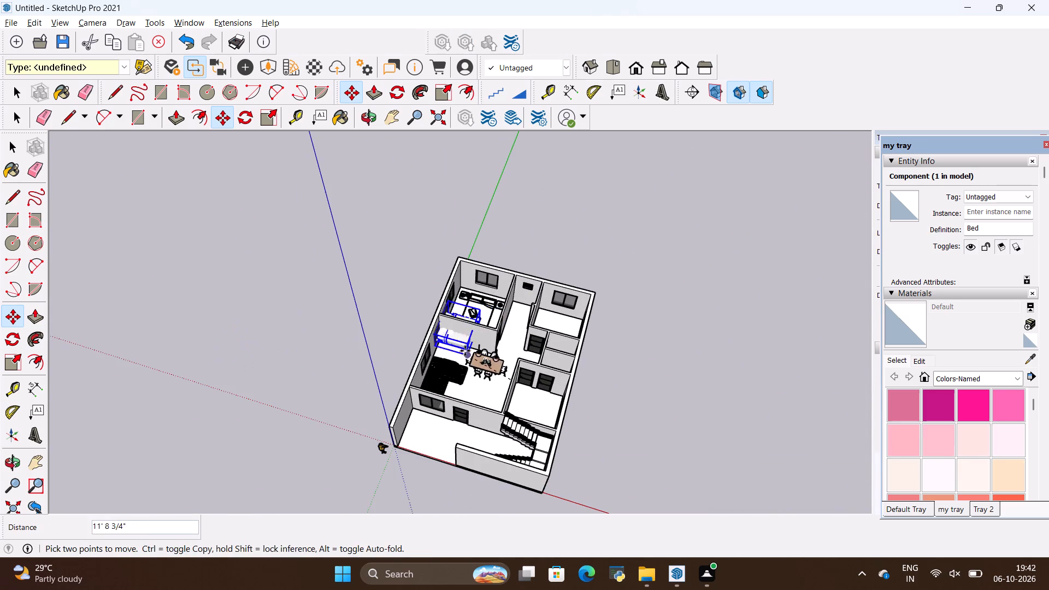
scroll(465, 351, up, 3)
scroll(284, 281, up, 4)
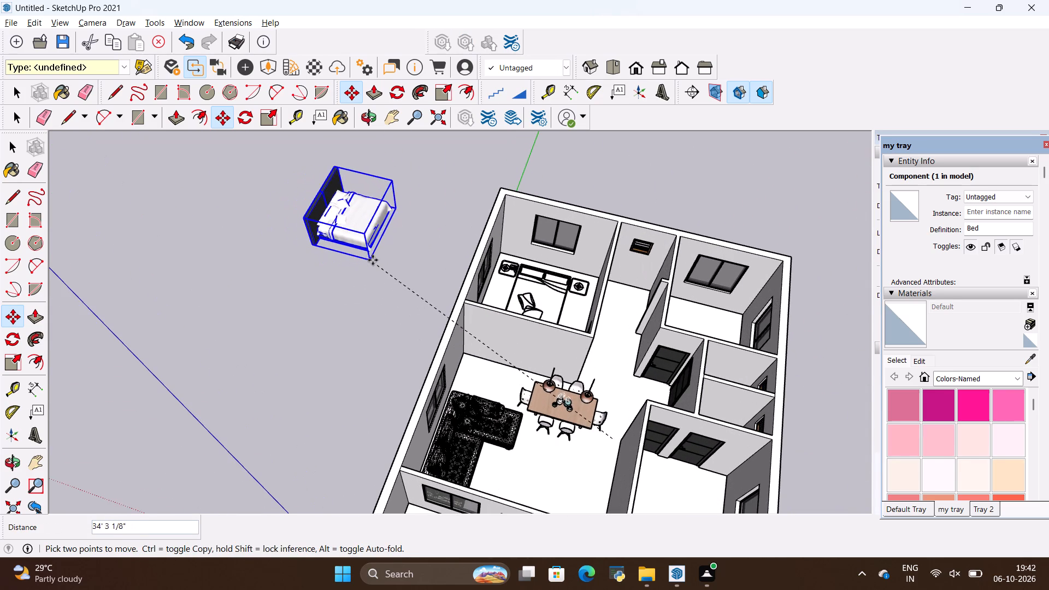
click(373, 260)
middle_drag(482, 275, 558, 362)
key(space)
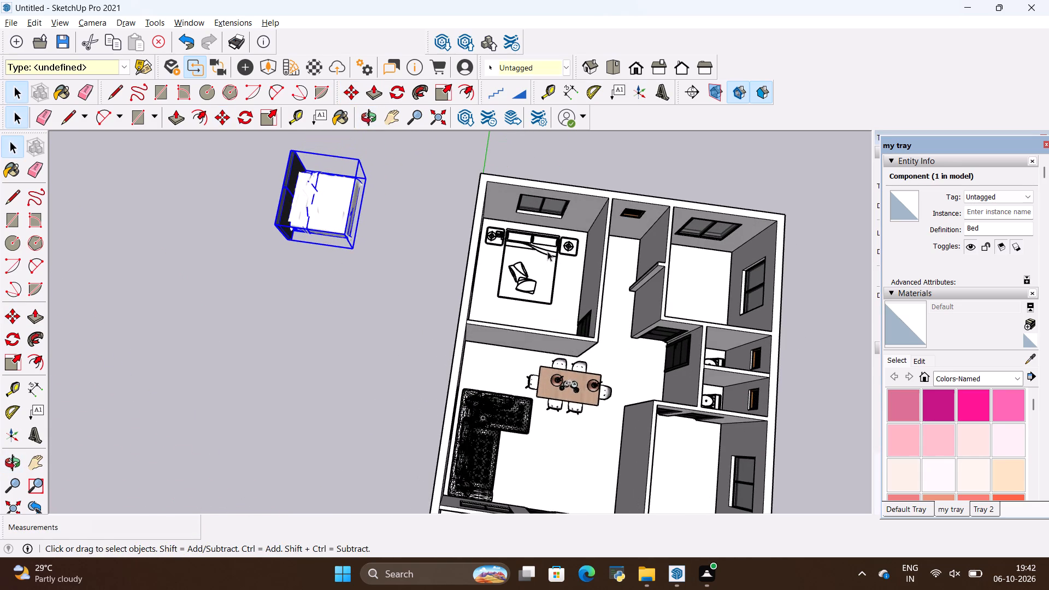
Erase the solid floor slab group beneath the rooms.
click(547, 251)
right_click(555, 250)
click(598, 270)
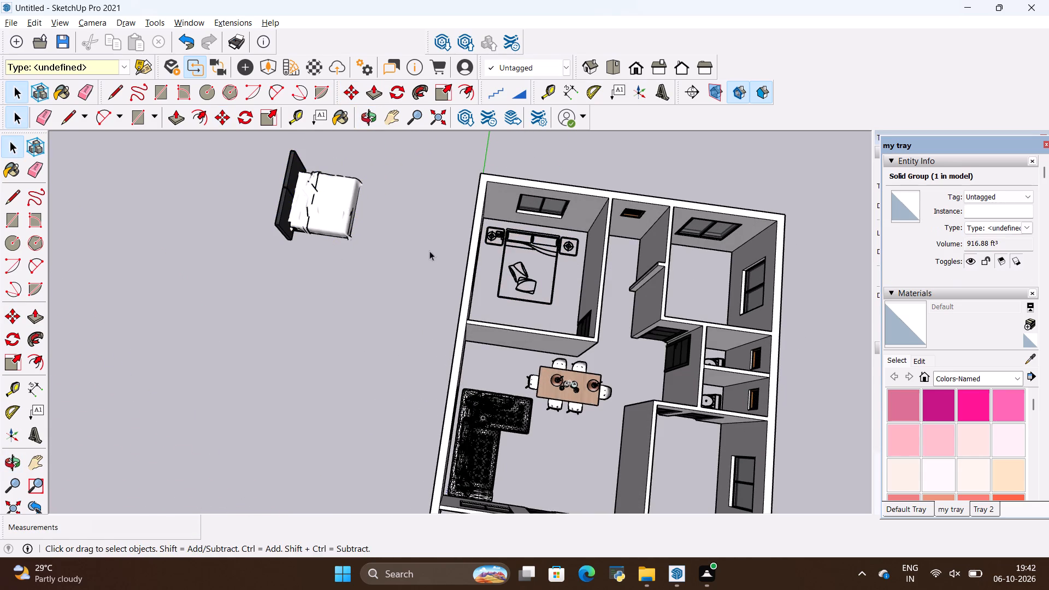
Rotate the imported bed 90 degrees so its headboard runs parallel to the bedroom's window wall.
click(346, 226)
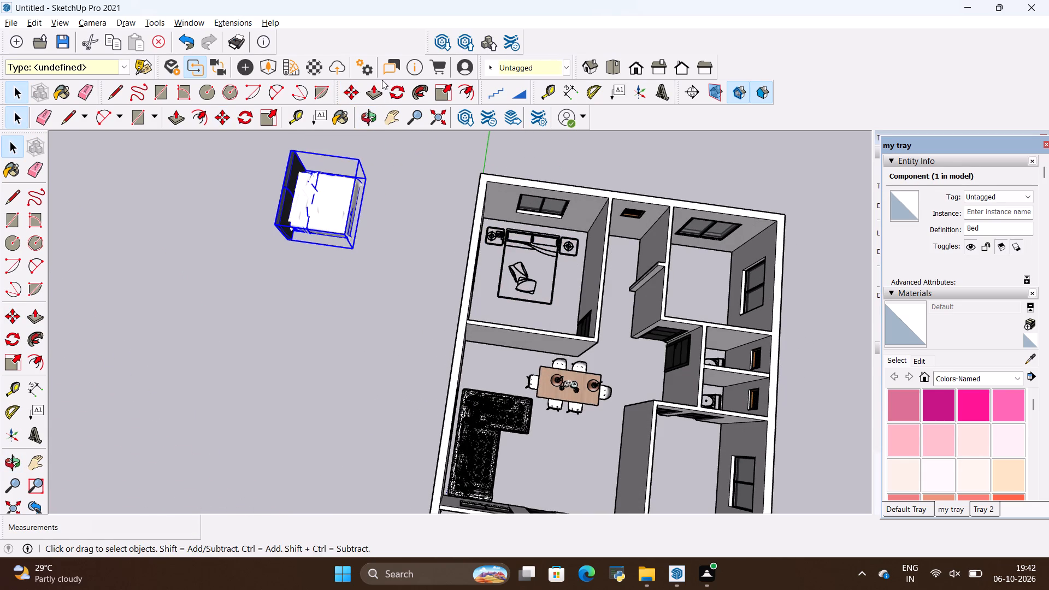
click(391, 92)
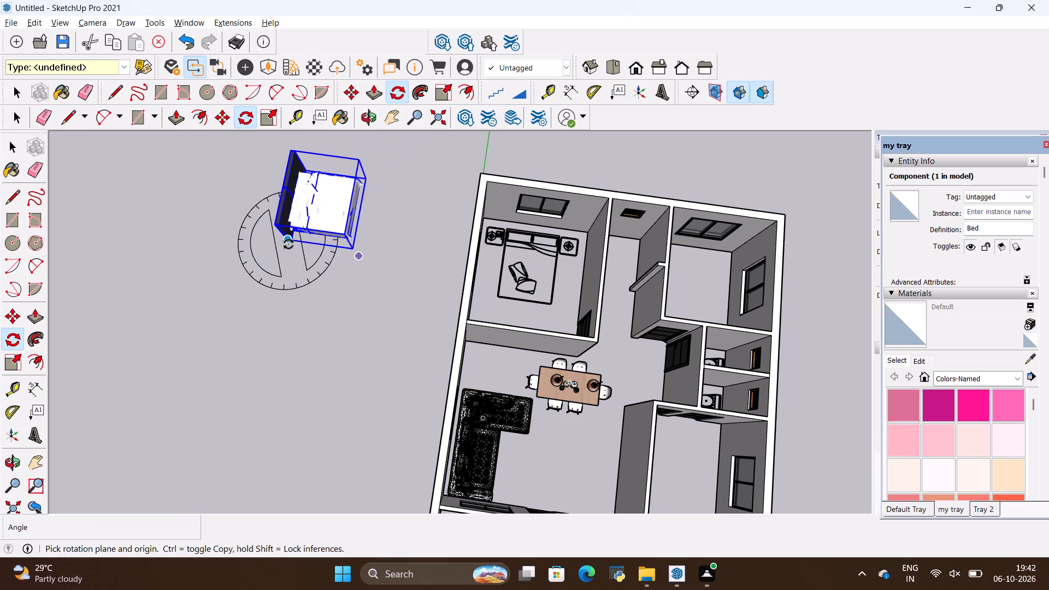
click(288, 244)
key(Escape)
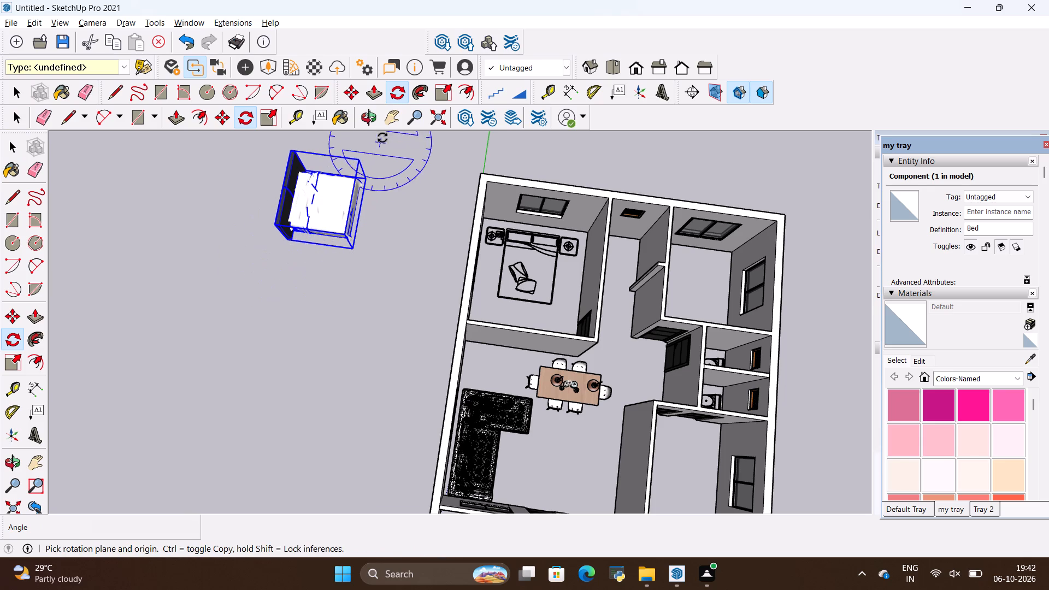
click(398, 93)
click(285, 257)
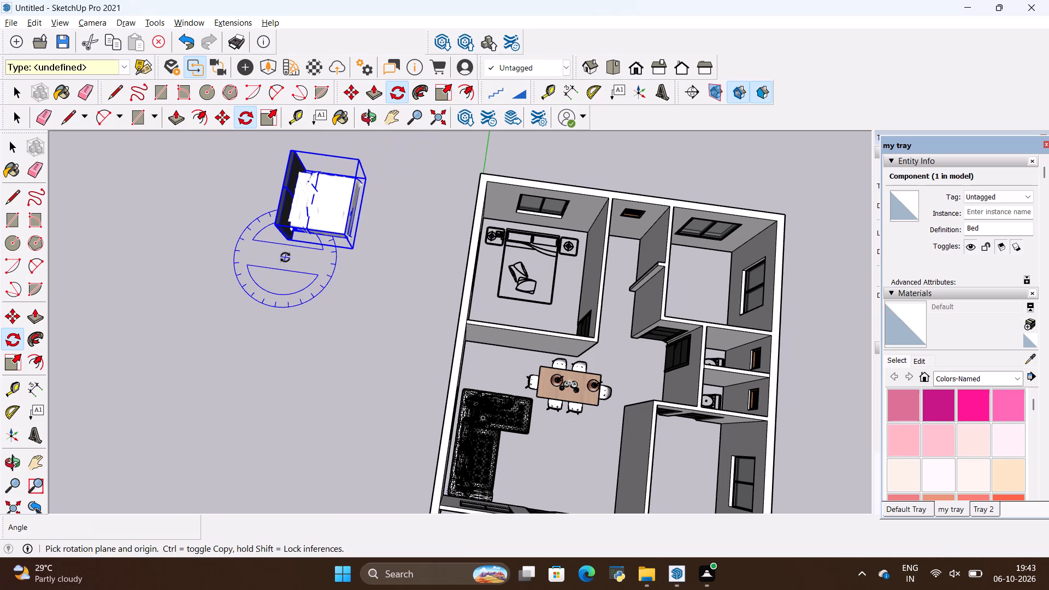
click(315, 263)
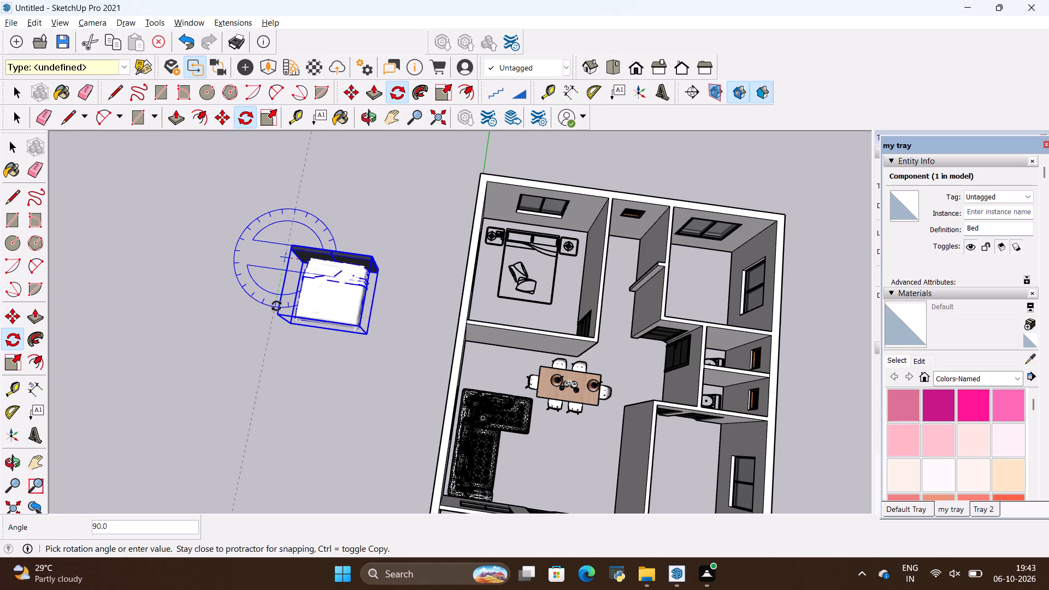
click(276, 306)
key(space)
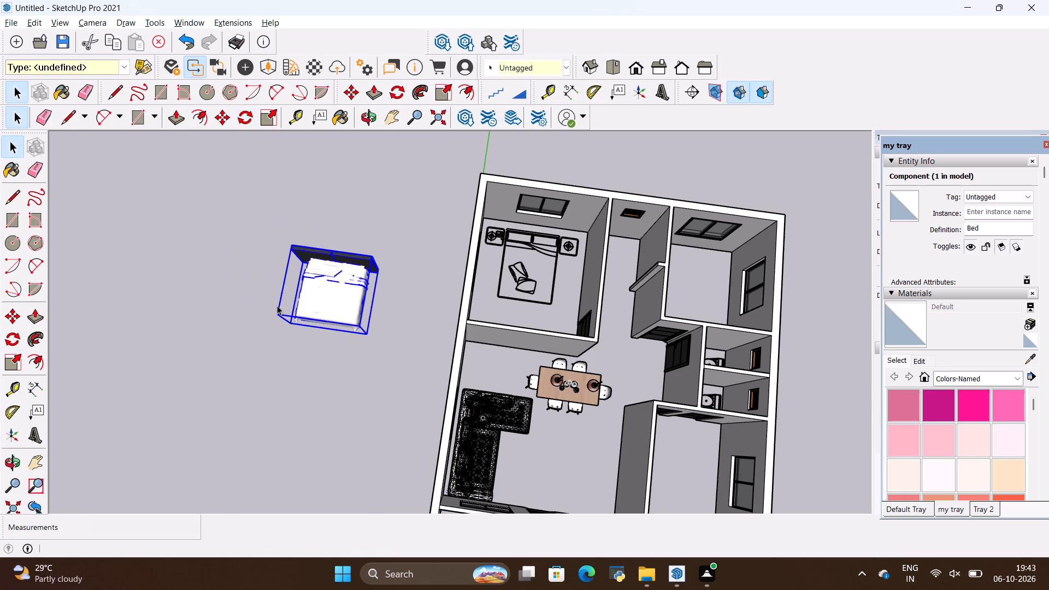
click(259, 296)
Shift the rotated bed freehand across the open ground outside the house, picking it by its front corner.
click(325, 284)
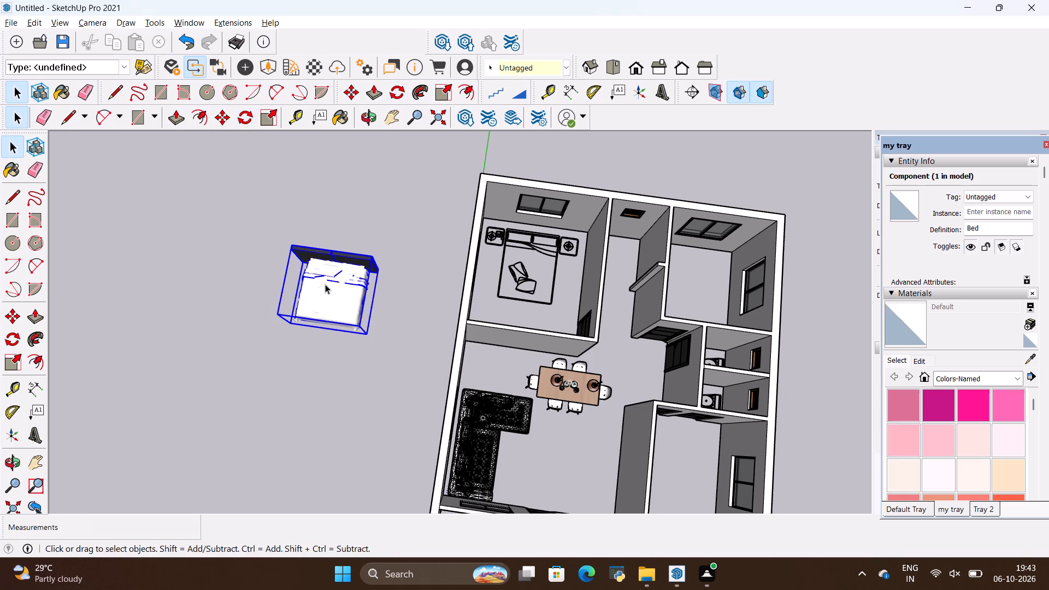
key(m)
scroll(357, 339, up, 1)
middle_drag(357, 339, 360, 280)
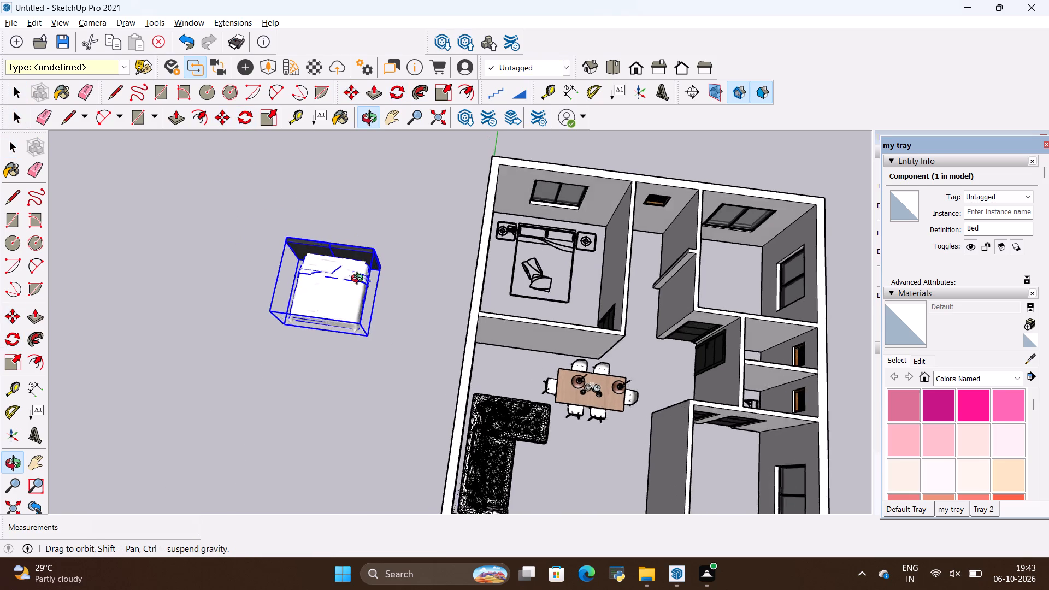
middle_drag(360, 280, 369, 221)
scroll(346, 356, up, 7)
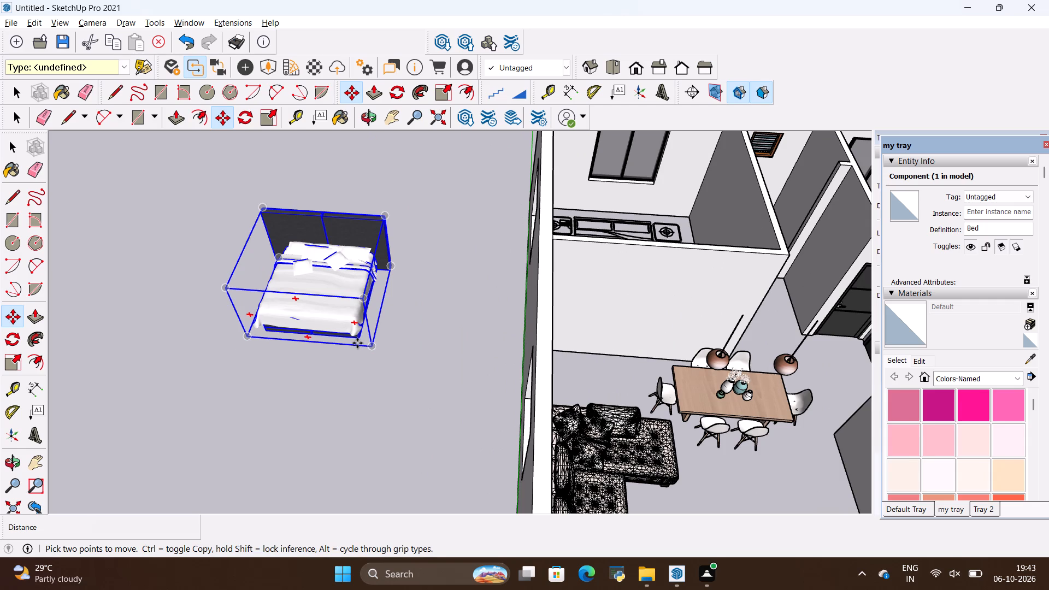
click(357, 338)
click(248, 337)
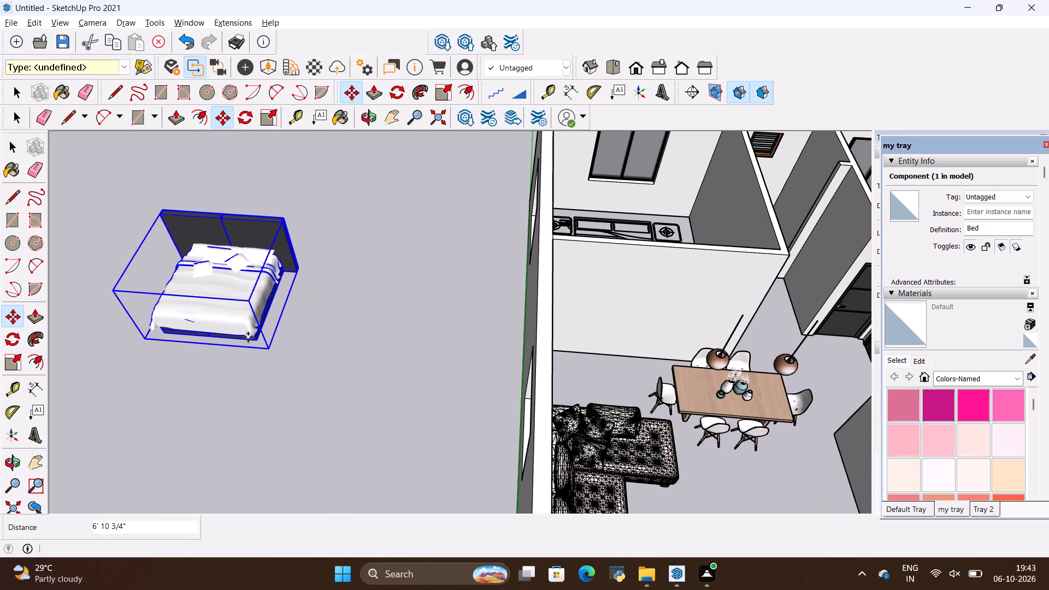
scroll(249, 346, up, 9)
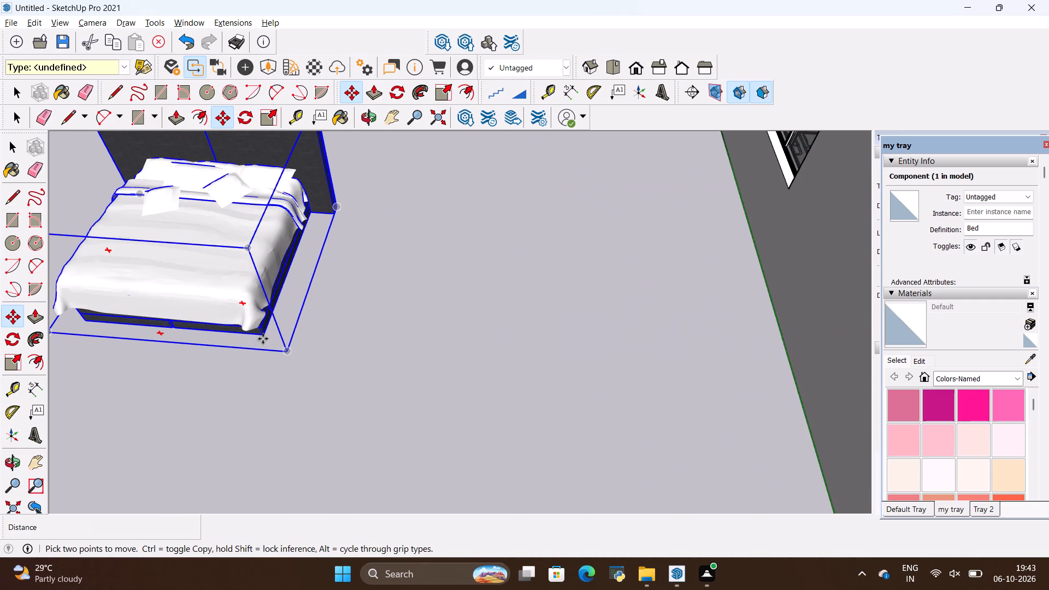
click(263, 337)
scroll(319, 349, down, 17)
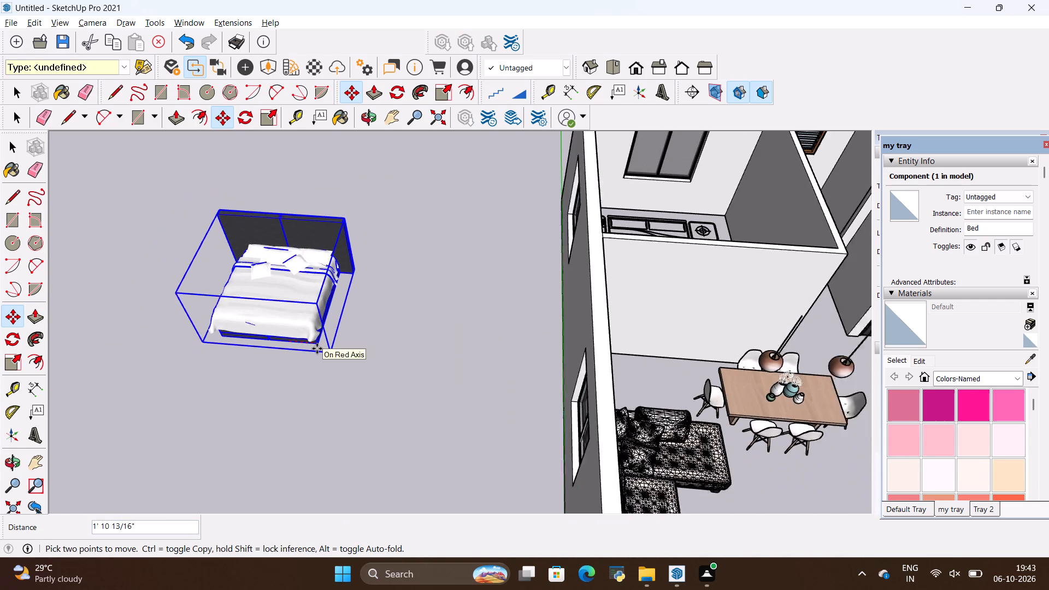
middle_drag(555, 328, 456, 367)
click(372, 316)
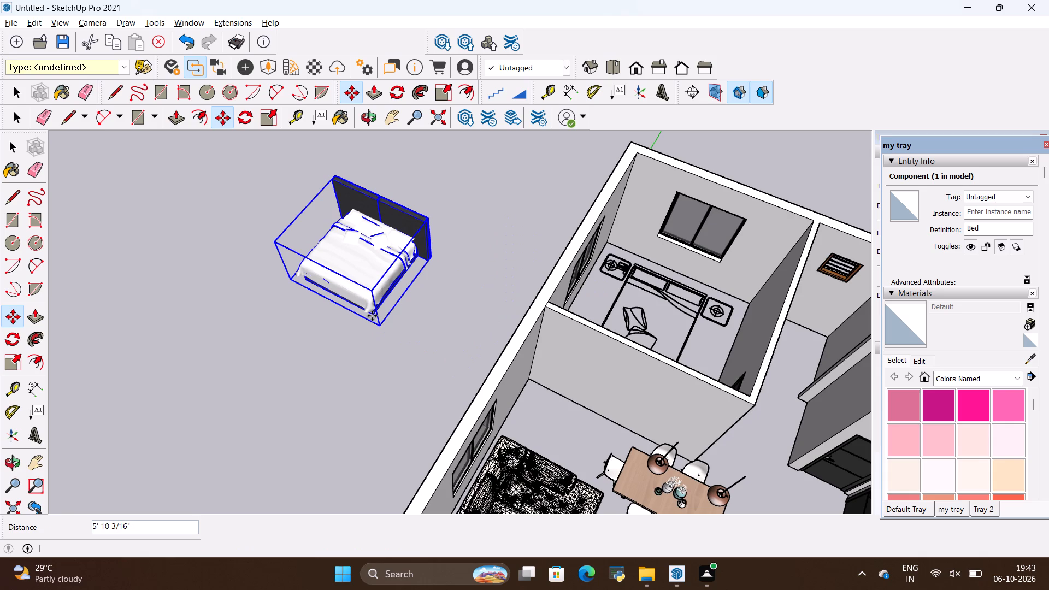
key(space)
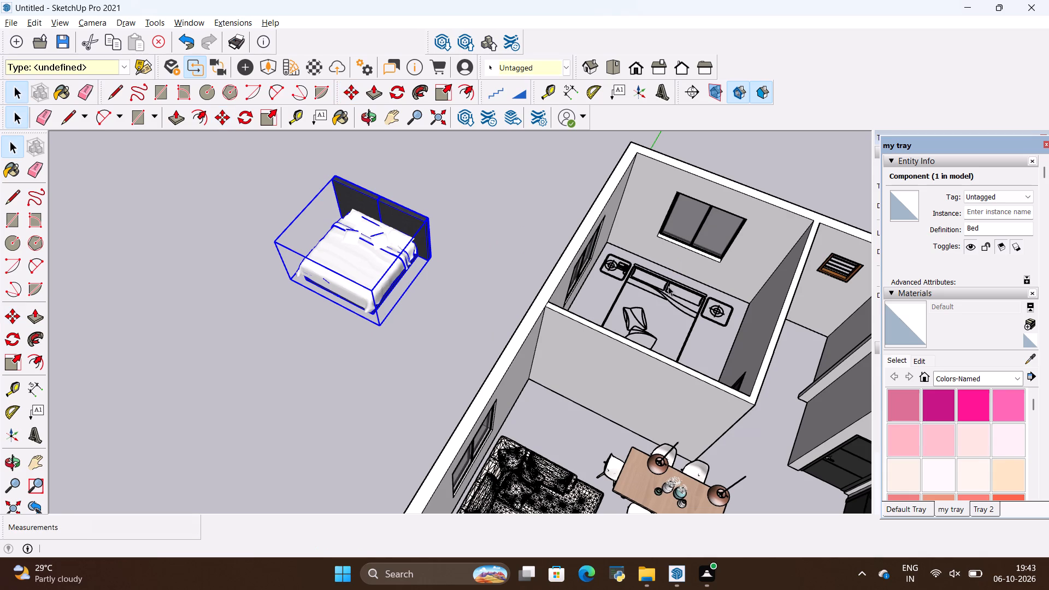
Erase the old line-drawn bed with side tables from the bedroom.
click(668, 286)
right_click(666, 286)
click(697, 240)
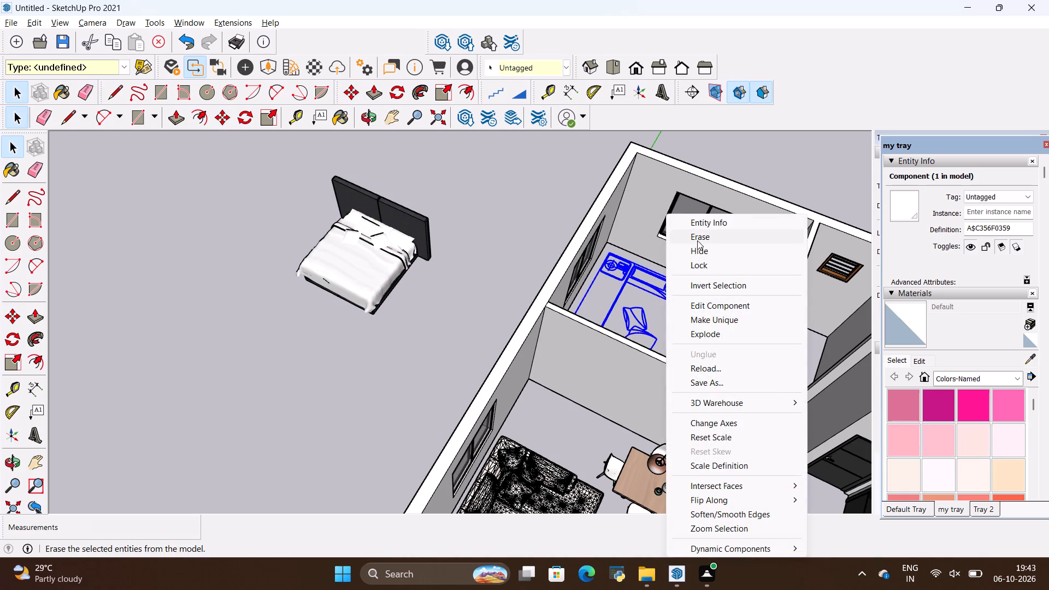
Move the imported bed about 23' into the emptied bedroom, with its headboard towards the wall below the window.
click(413, 249)
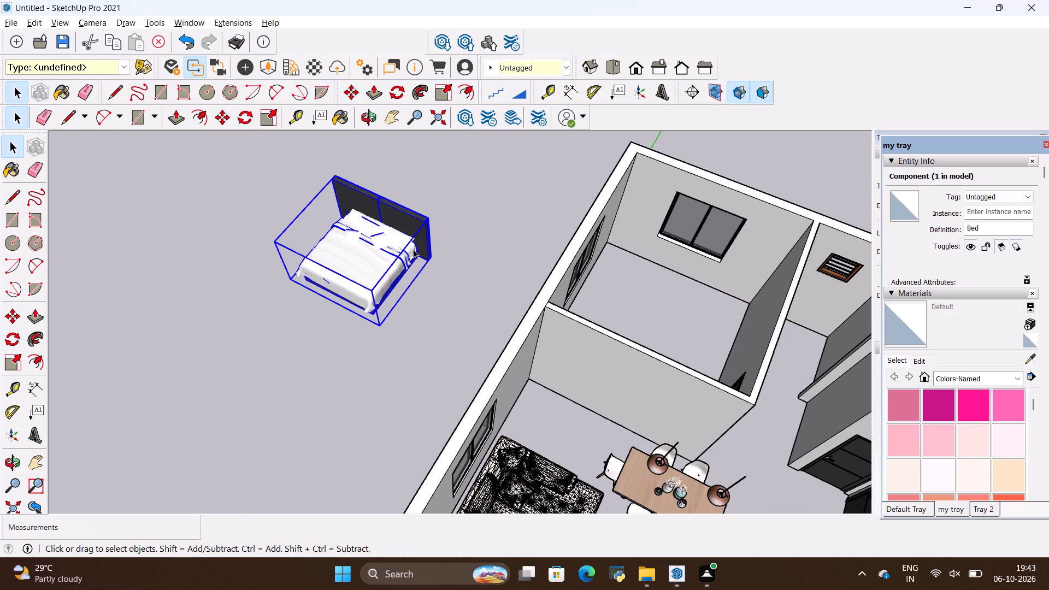
key(m)
scroll(377, 327, up, 7)
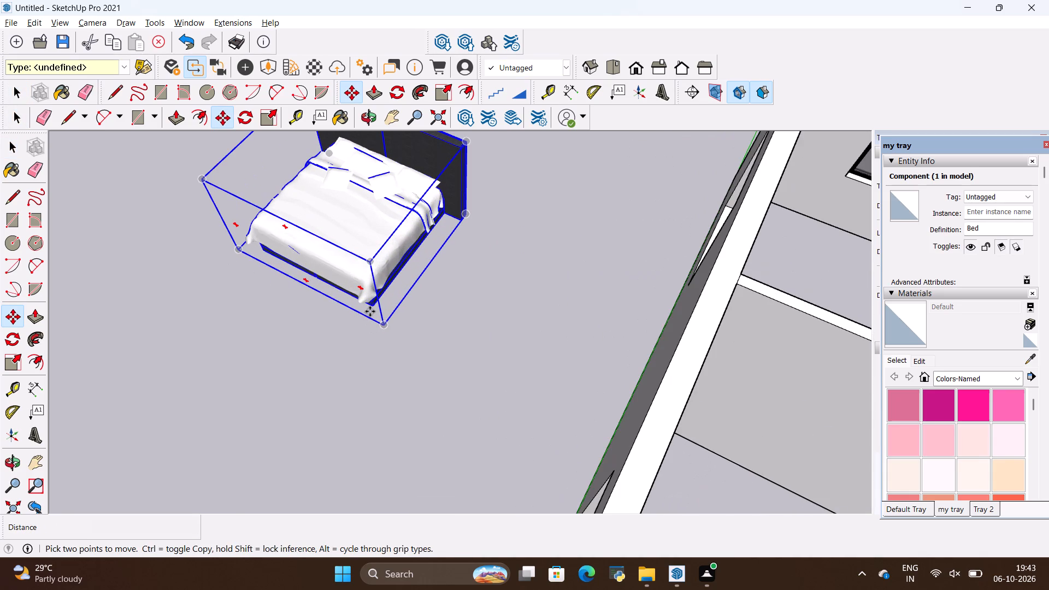
click(373, 308)
scroll(307, 309, down, 6)
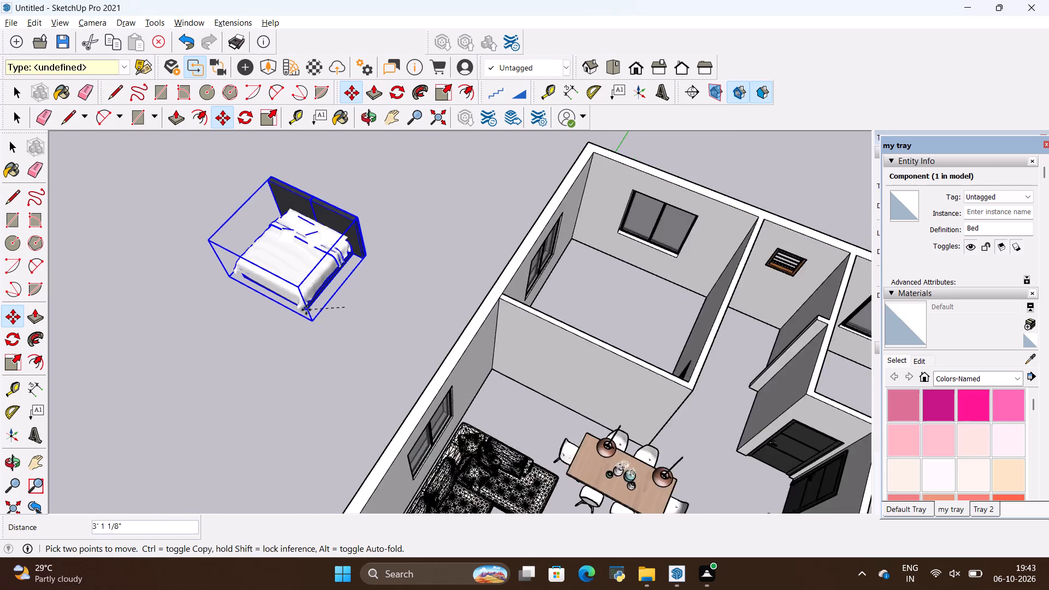
scroll(306, 310, down, 9)
scroll(514, 322, up, 6)
middle_drag(516, 327, 462, 403)
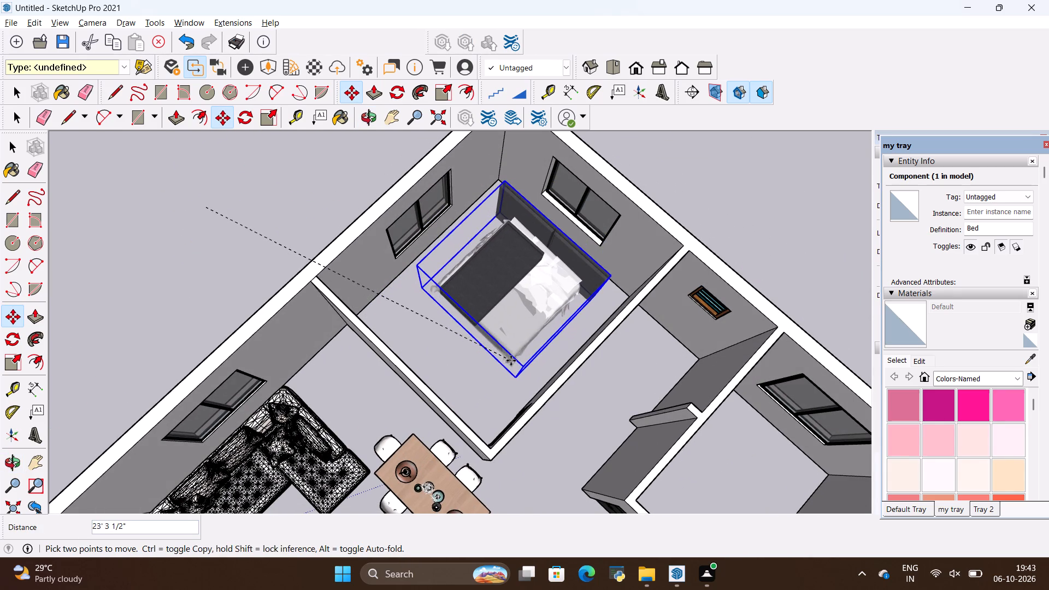
click(517, 358)
scroll(358, 369, down, 6)
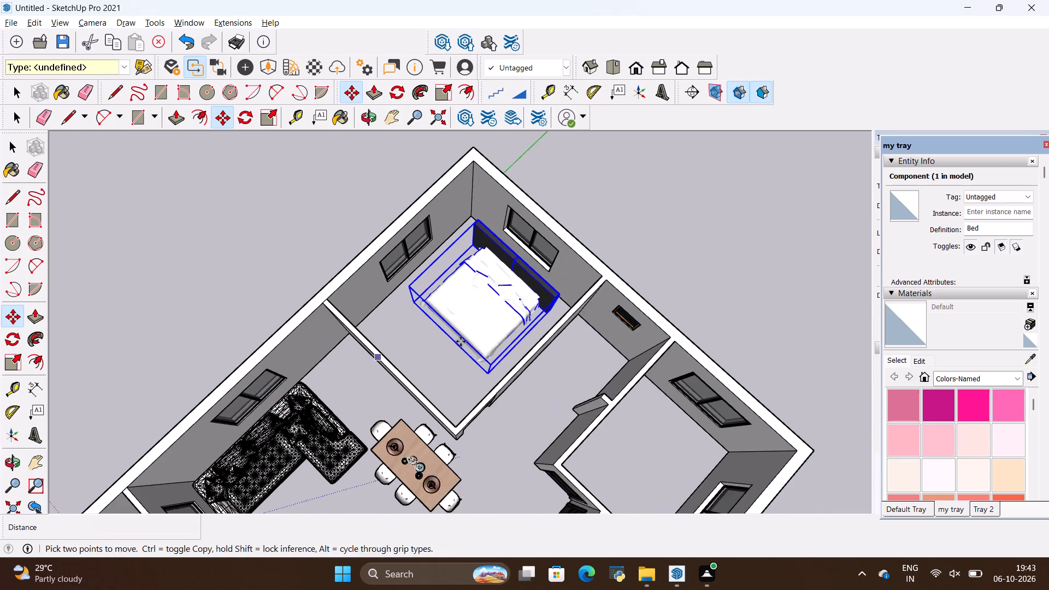
scroll(502, 342, down, 5)
scroll(362, 311, down, 6)
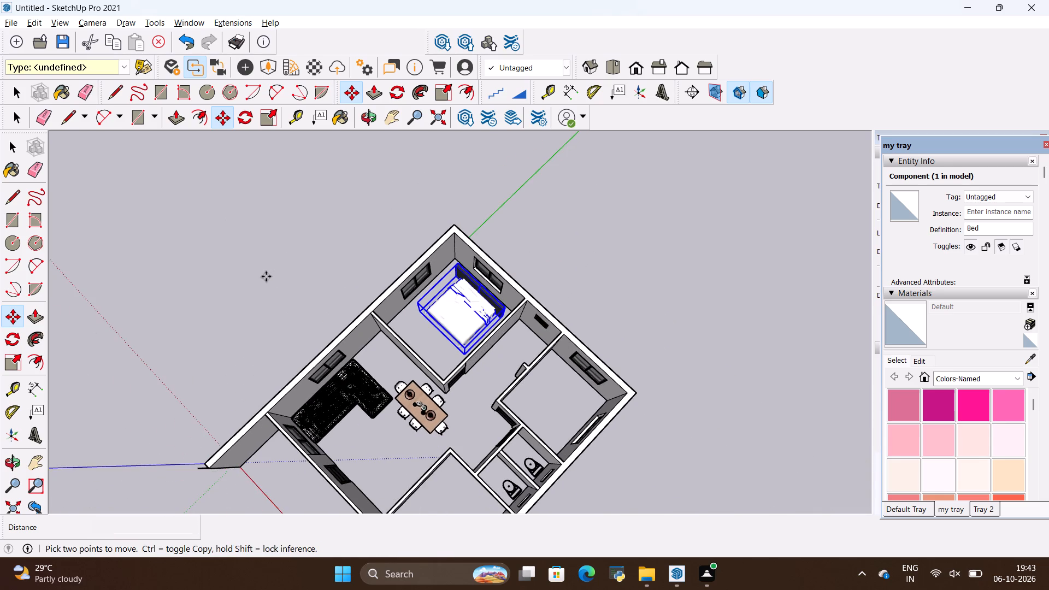
scroll(266, 276, down, 5)
middle_drag(253, 341, 460, 273)
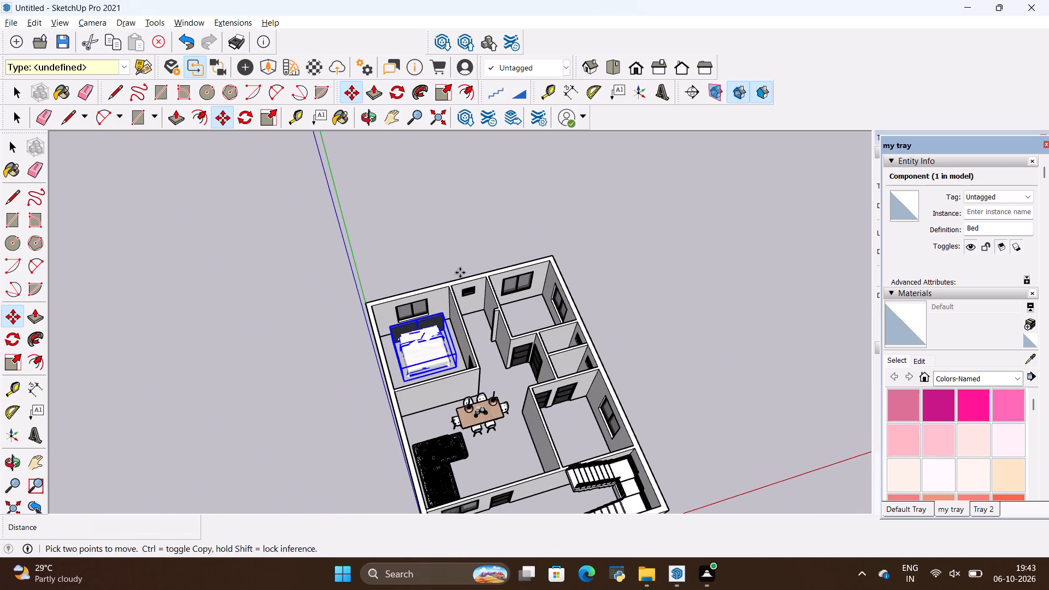
key(space)
click(392, 264)
Inspect the bed's placement in the bedroom close up and within the whole house.
scroll(412, 354, up, 8)
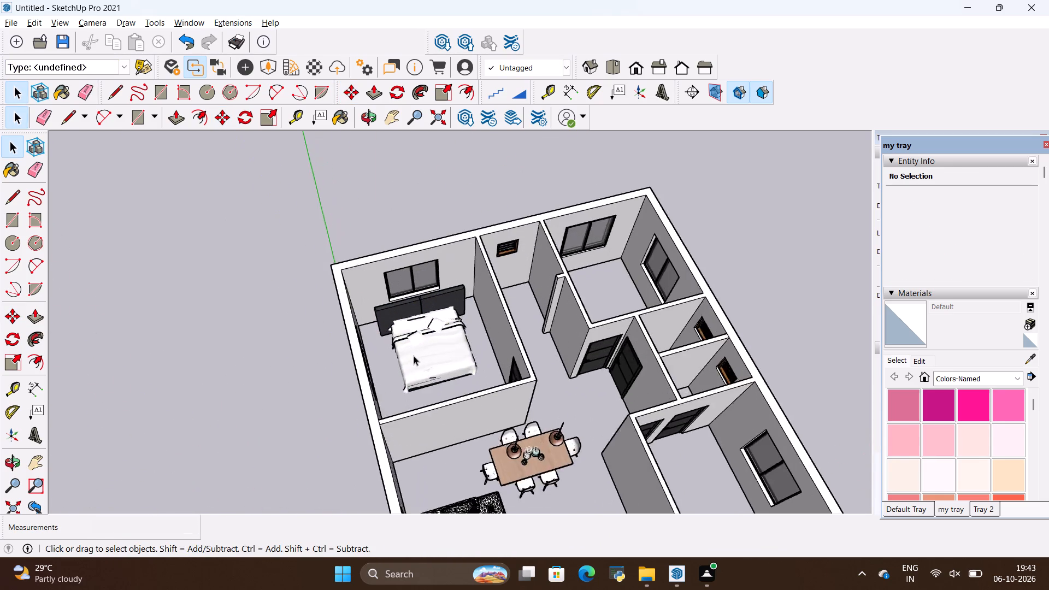
scroll(414, 356, up, 1)
scroll(424, 353, down, 5)
scroll(435, 349, up, 7)
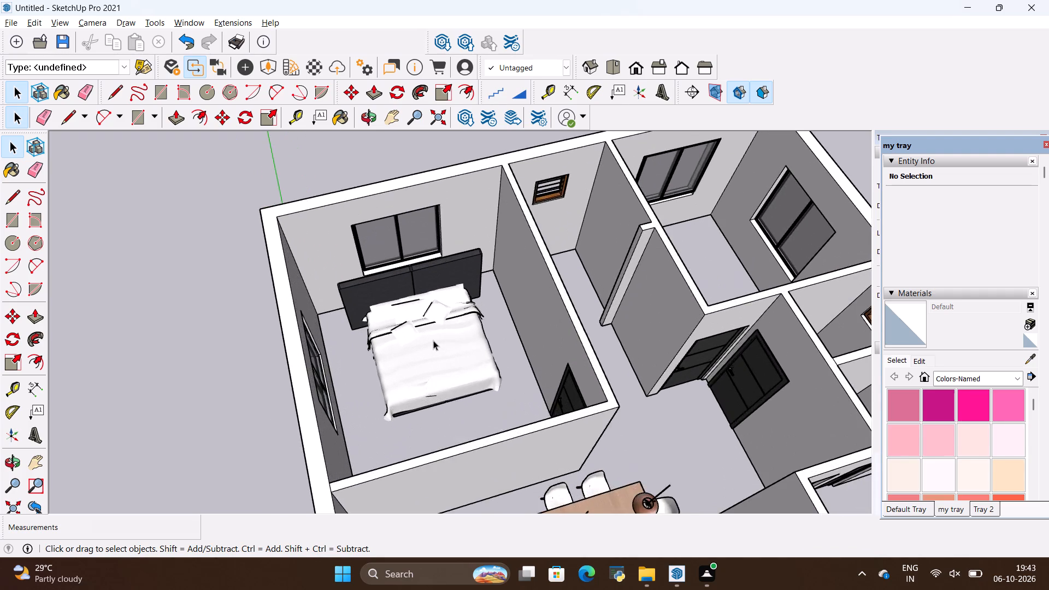
scroll(433, 340, up, 10)
scroll(435, 372, down, 5)
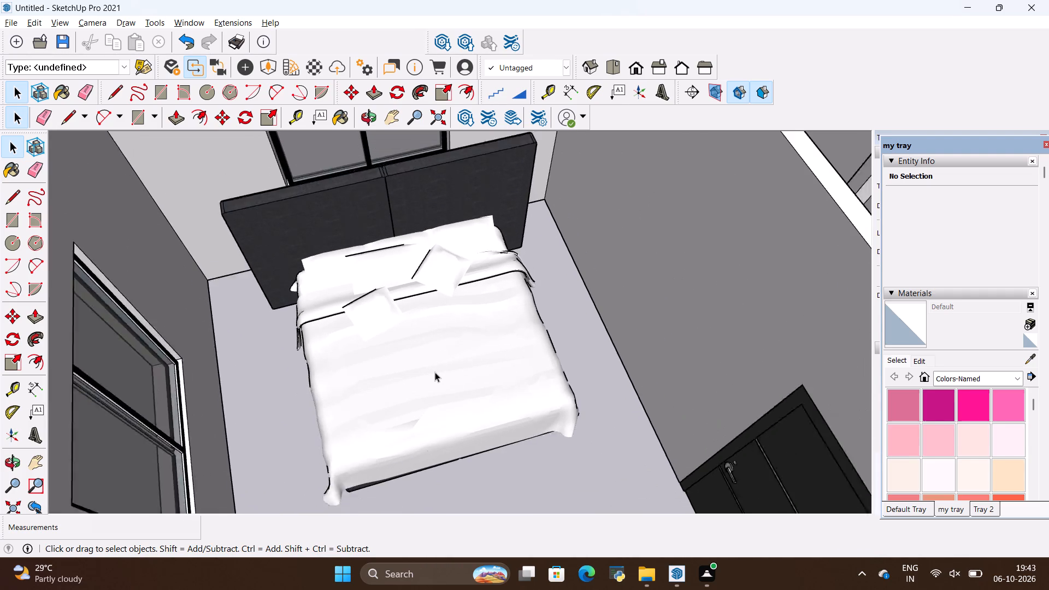
middle_drag(463, 452, 435, 434)
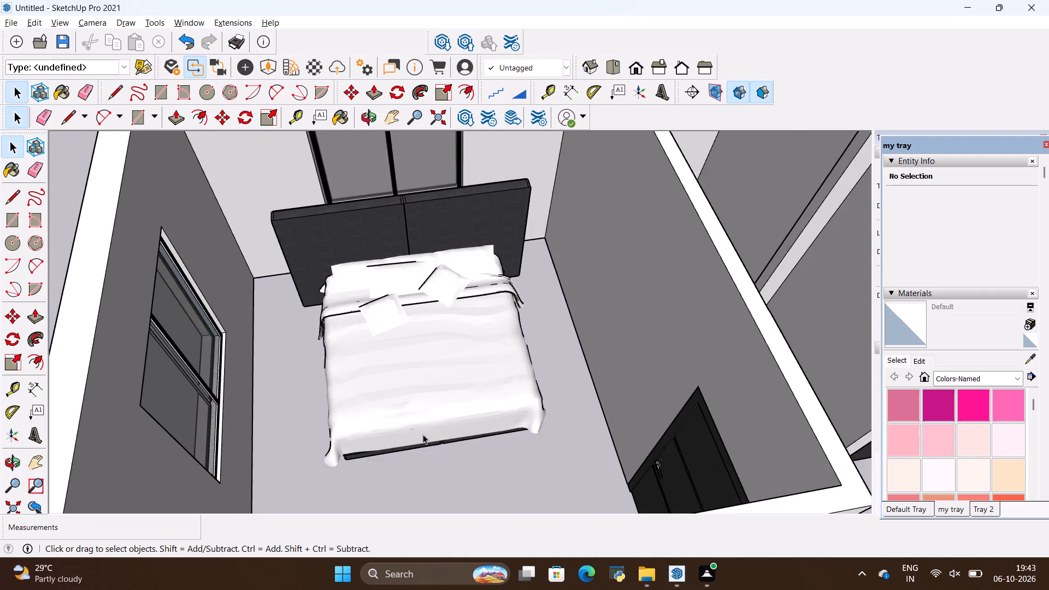
scroll(385, 424, down, 17)
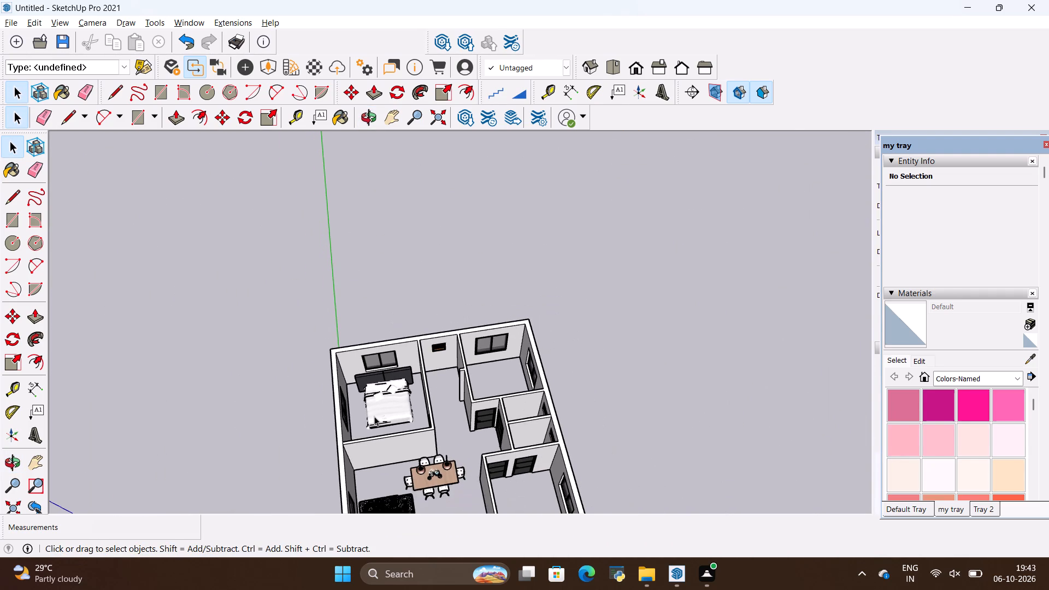
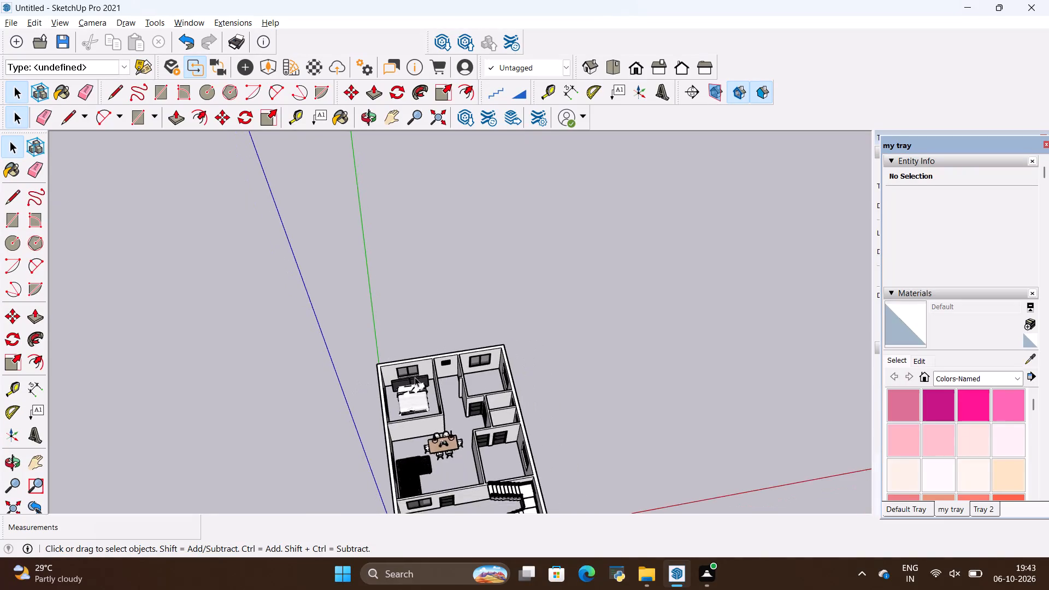
Inspect the furnished living and dining area, the bedroom with the new bed, and the neighbouring rooms from above.
scroll(415, 377, down, 6)
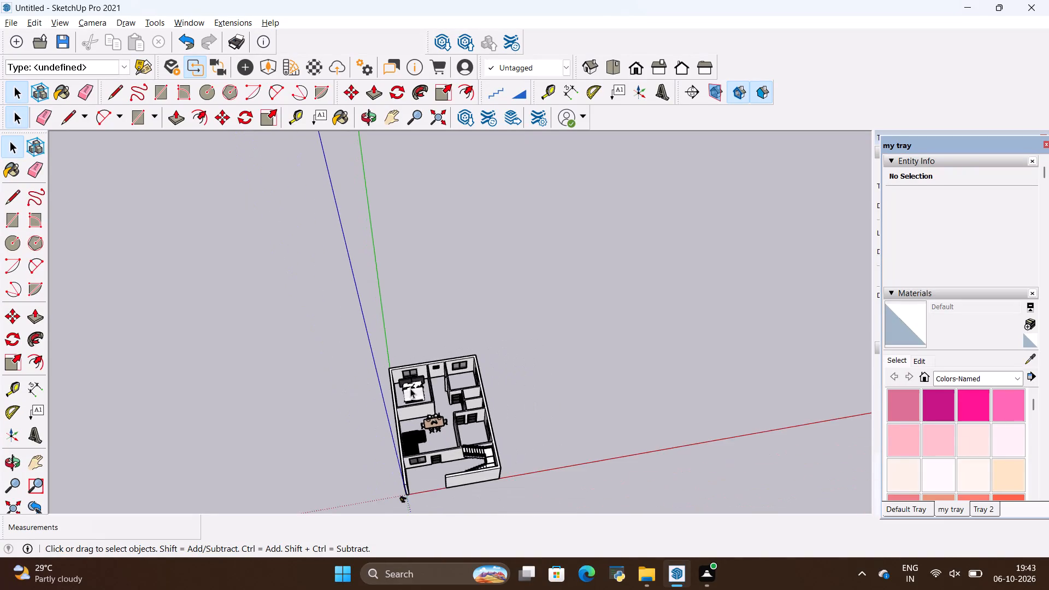
scroll(410, 389, down, 5)
scroll(410, 463, up, 20)
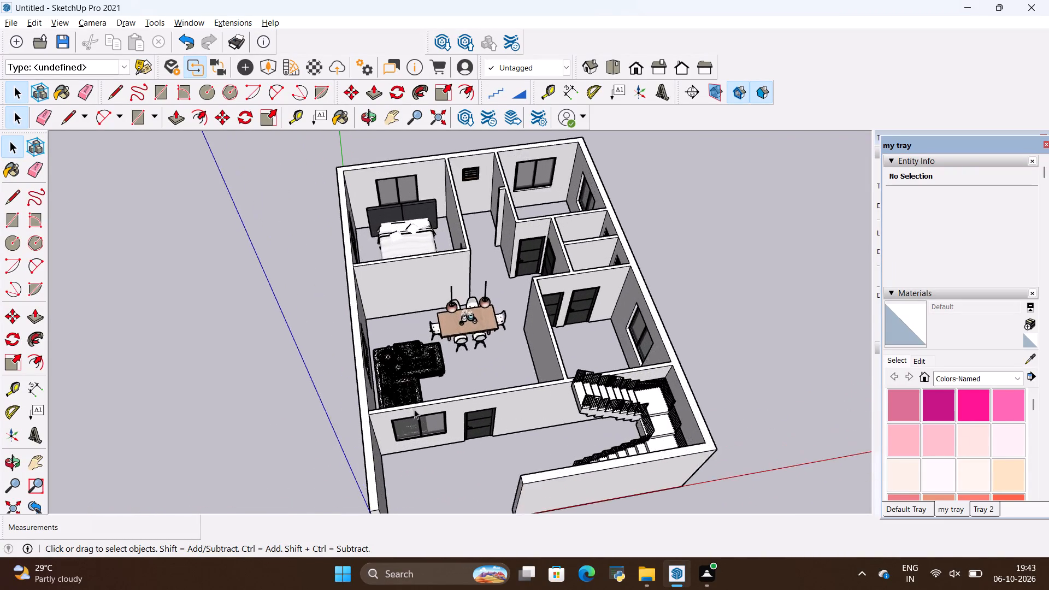
scroll(414, 409, up, 3)
scroll(373, 385, up, 3)
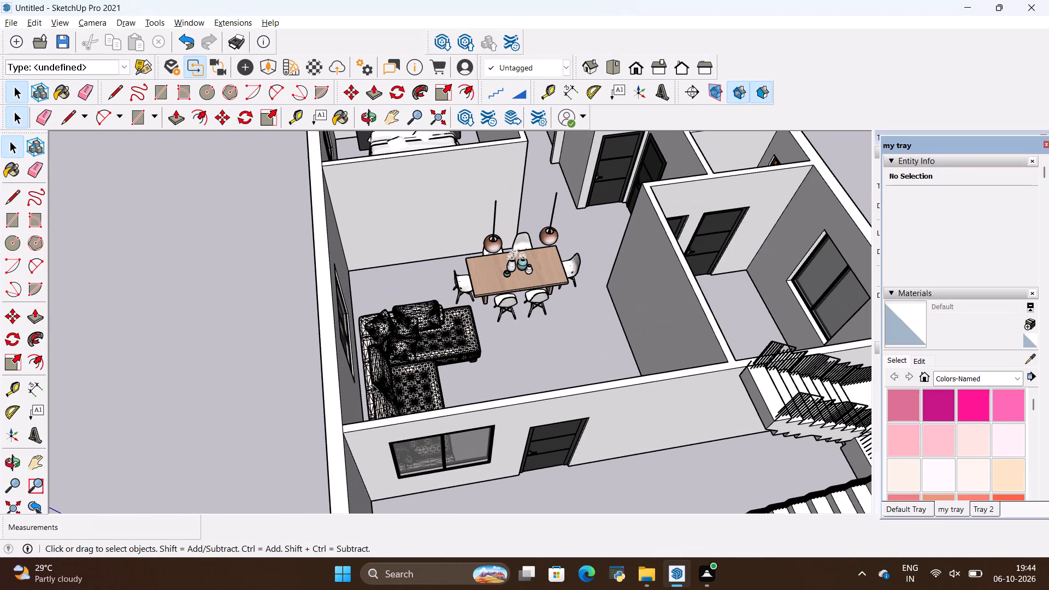
scroll(338, 280, down, 5)
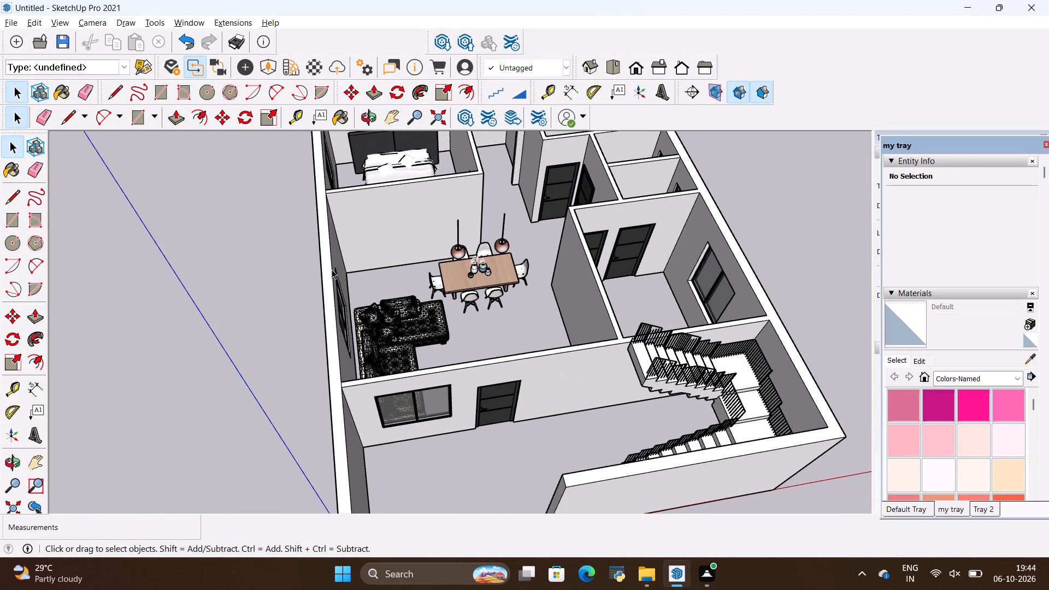
scroll(332, 267, down, 8)
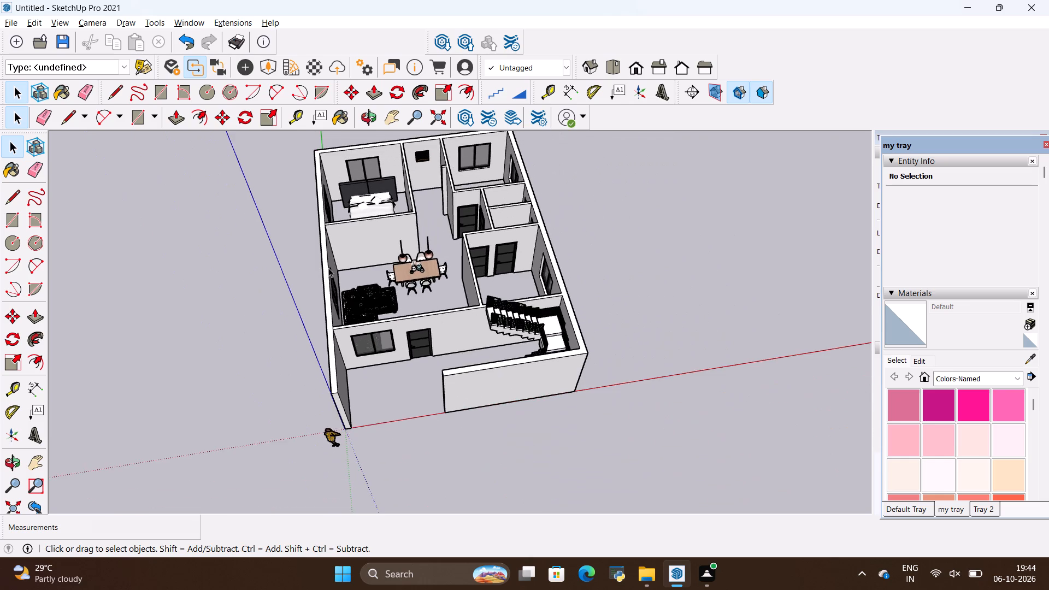
scroll(328, 268, down, 4)
scroll(386, 125, up, 2)
scroll(408, 164, up, 11)
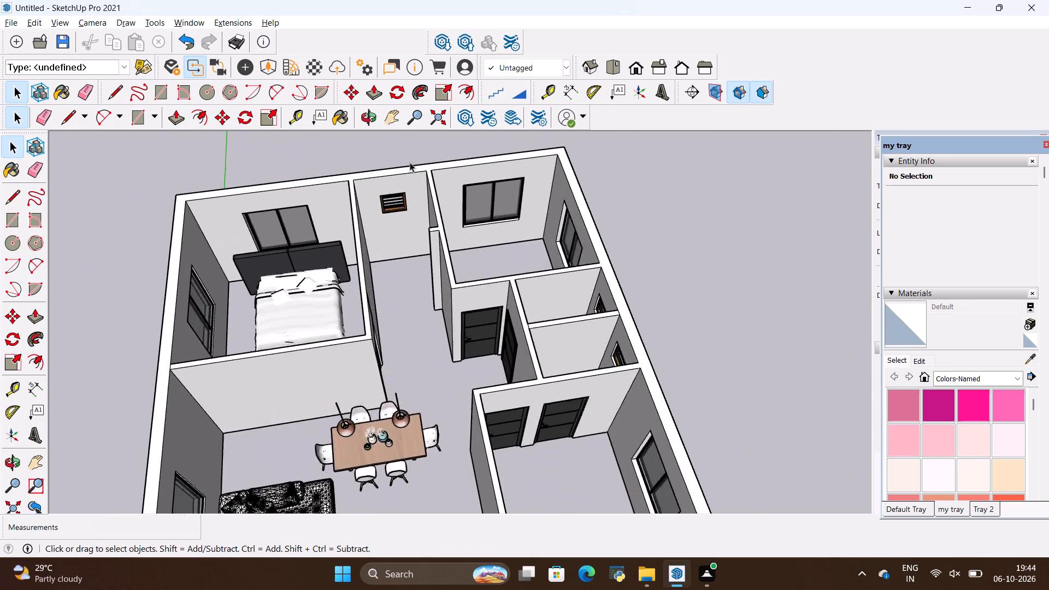
scroll(410, 162, up, 9)
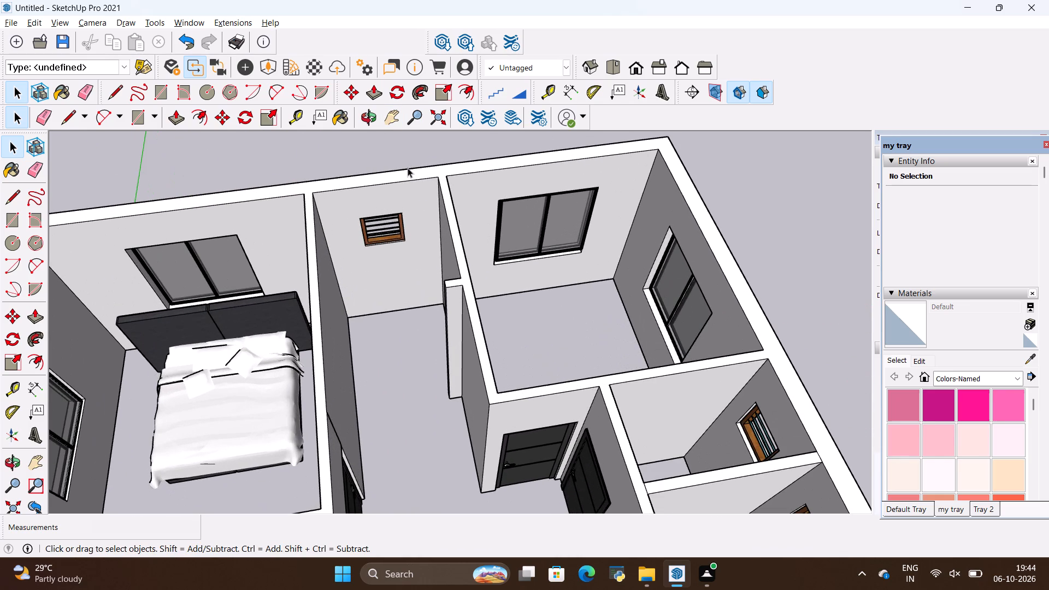
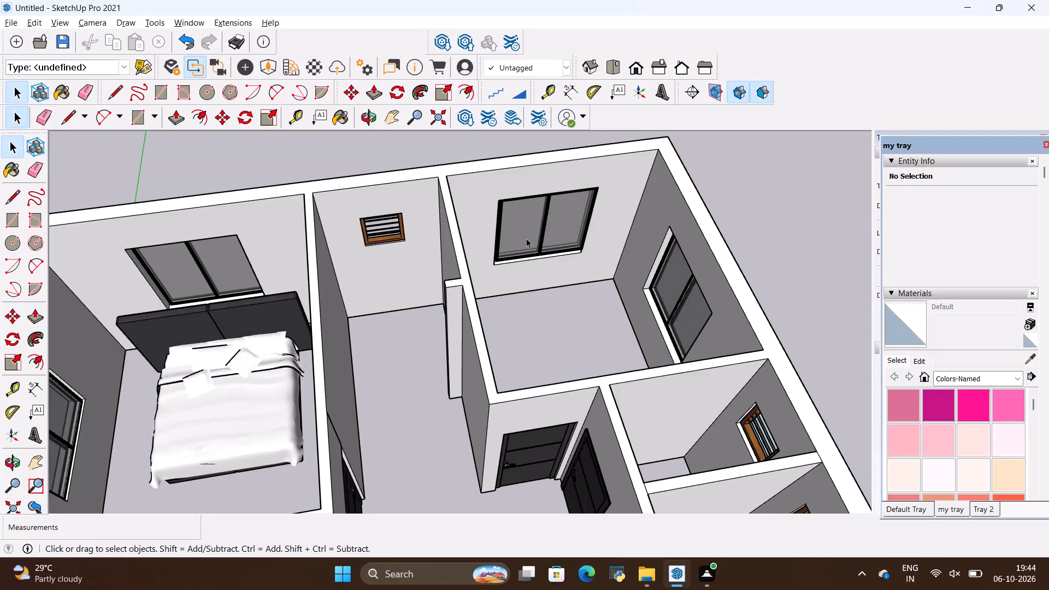
Examine the whole house model from above and at an angle, including the furnished rooms, the empty rooms and the staircase.
scroll(408, 254, down, 6)
key(space)
click(413, 179)
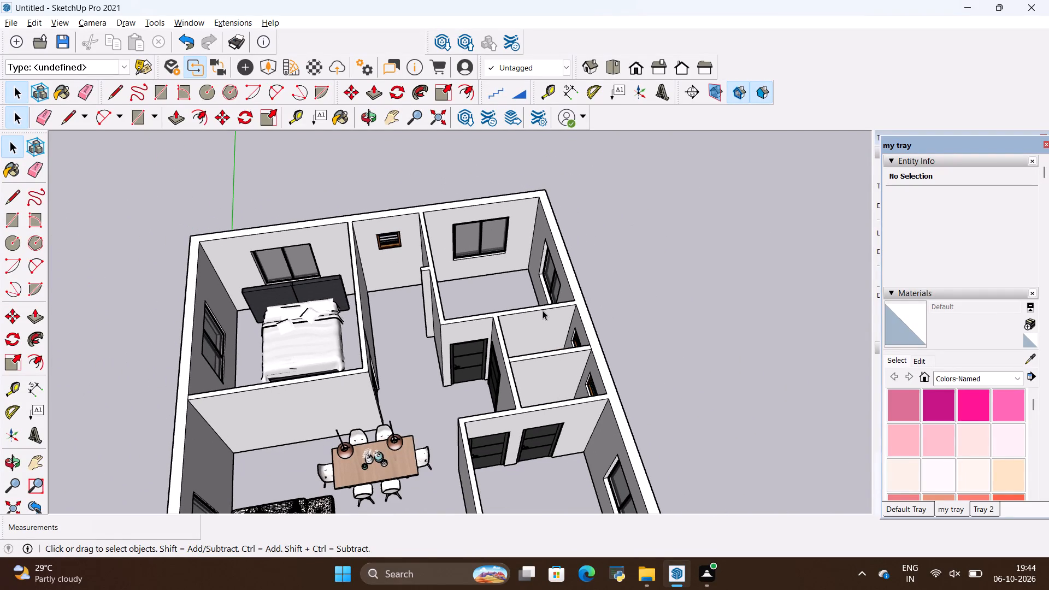
scroll(583, 255, down, 4)
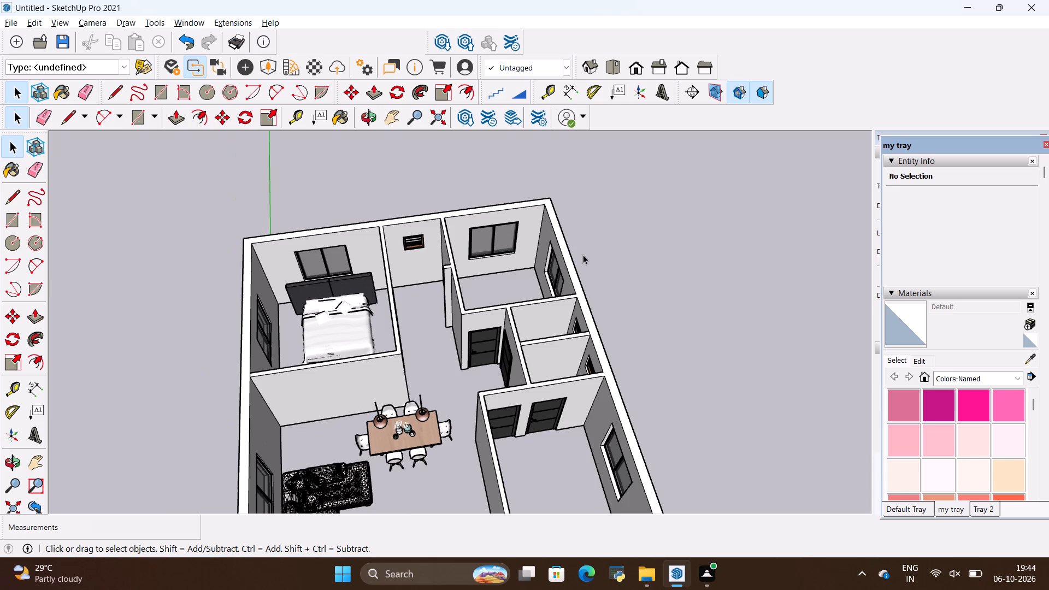
scroll(583, 255, down, 8)
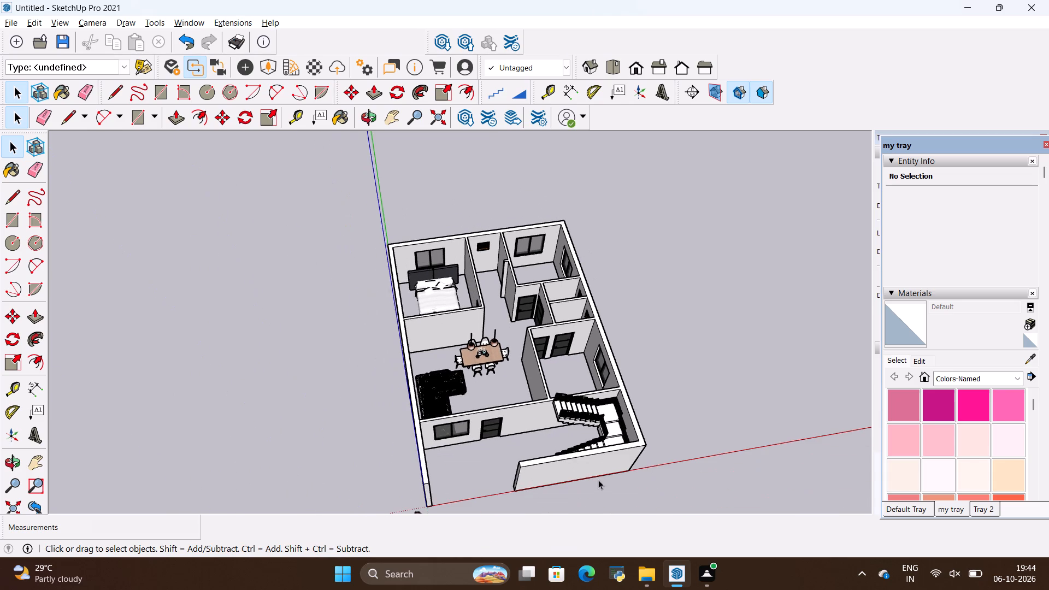
scroll(598, 463, up, 8)
scroll(618, 355, down, 9)
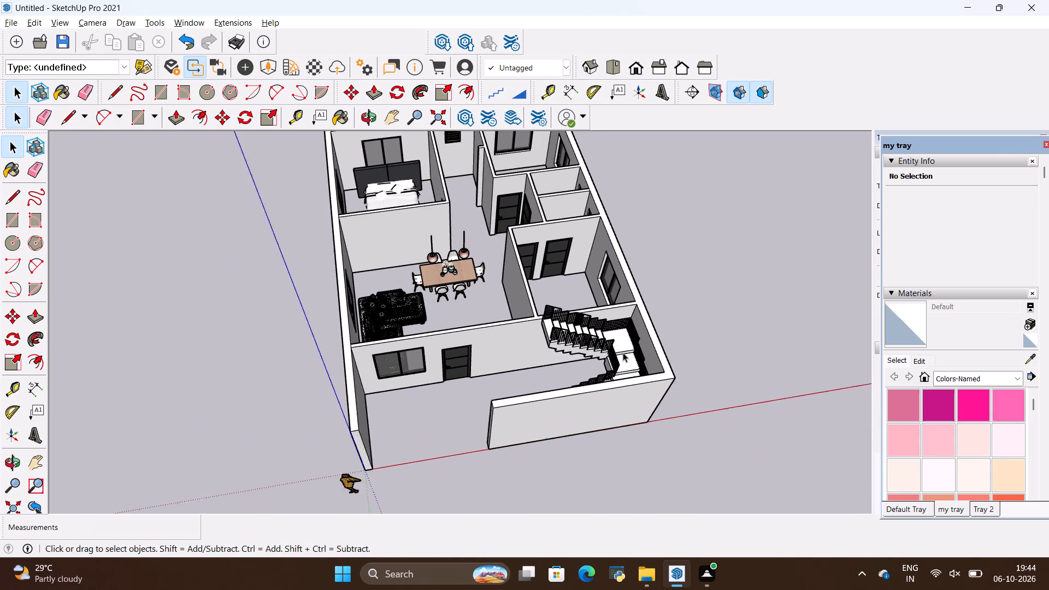
middle_drag(685, 331, 661, 360)
scroll(661, 359, down, 5)
key(space)
click(670, 319)
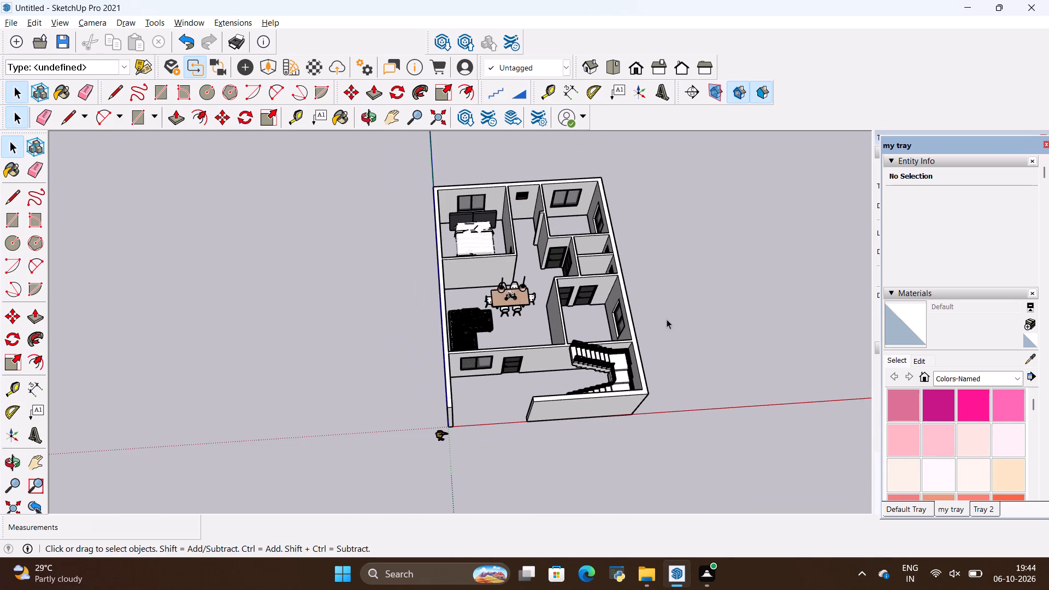
middle_drag(393, 289, 407, 300)
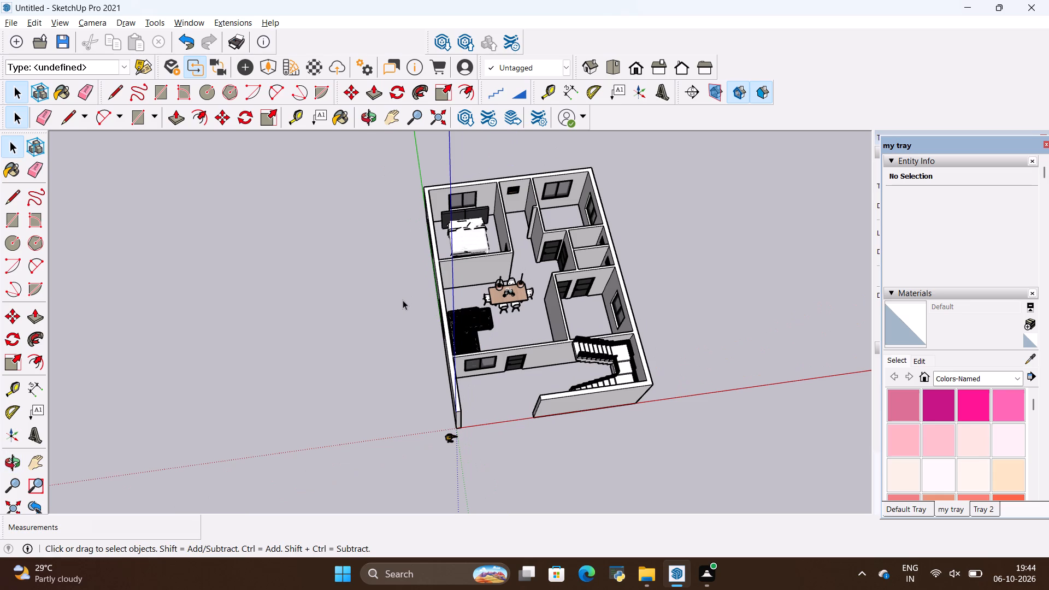
middle_drag(373, 367, 444, 346)
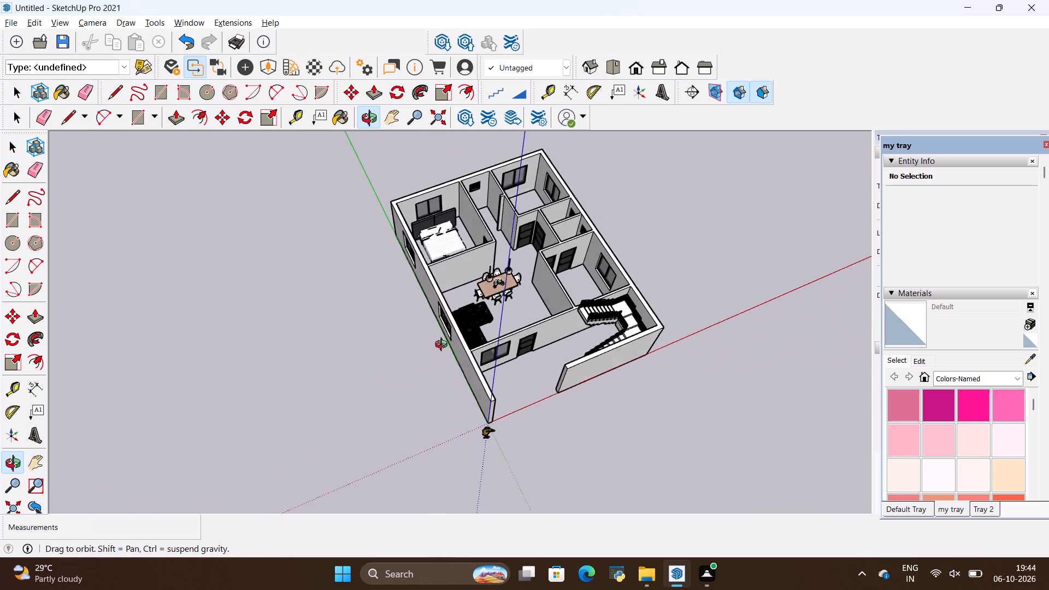
middle_drag(444, 346, 410, 337)
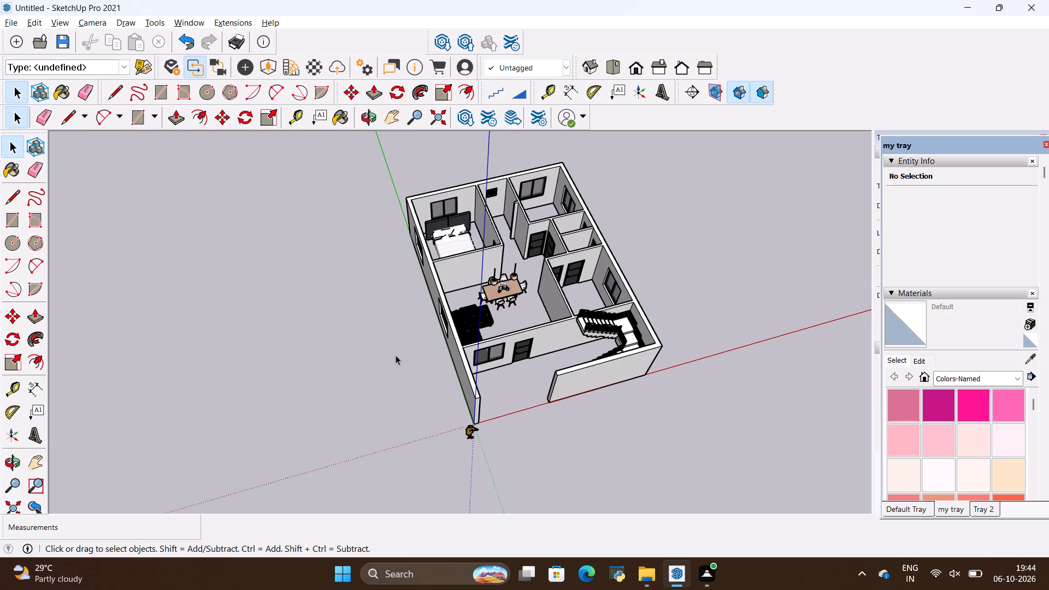
middle_drag(403, 385, 447, 345)
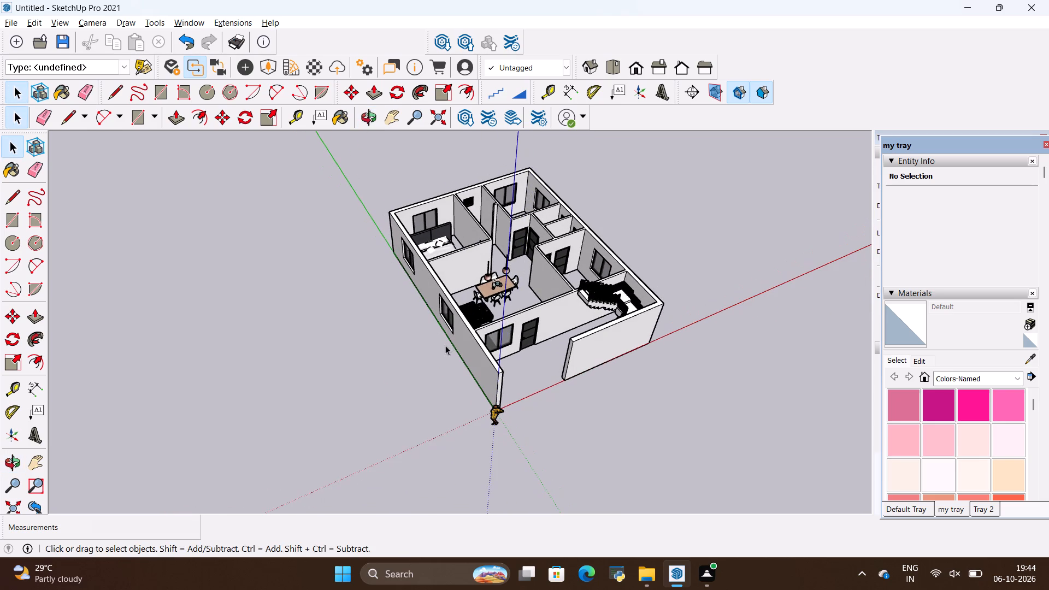
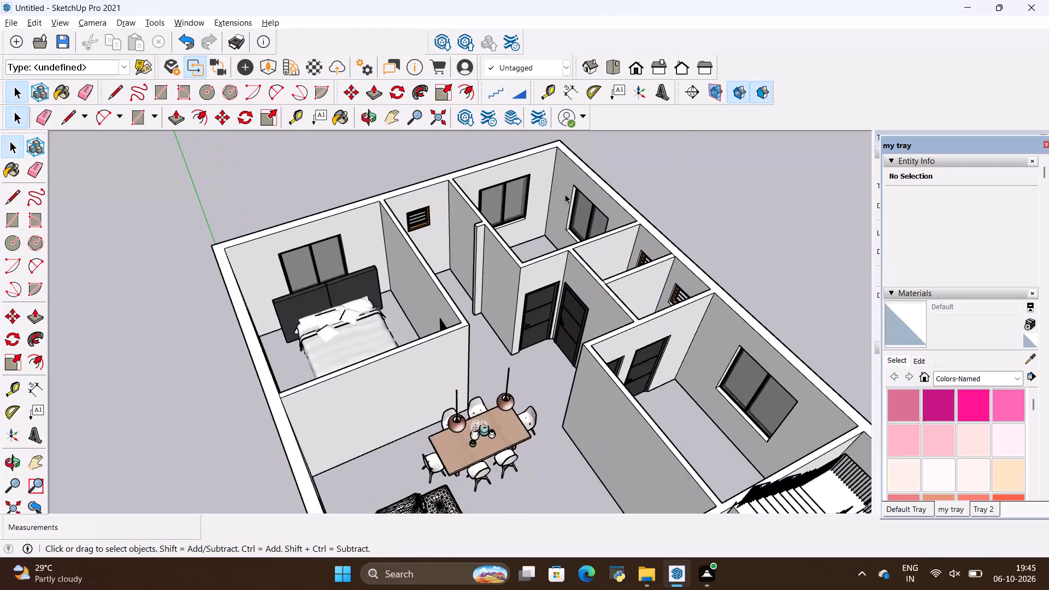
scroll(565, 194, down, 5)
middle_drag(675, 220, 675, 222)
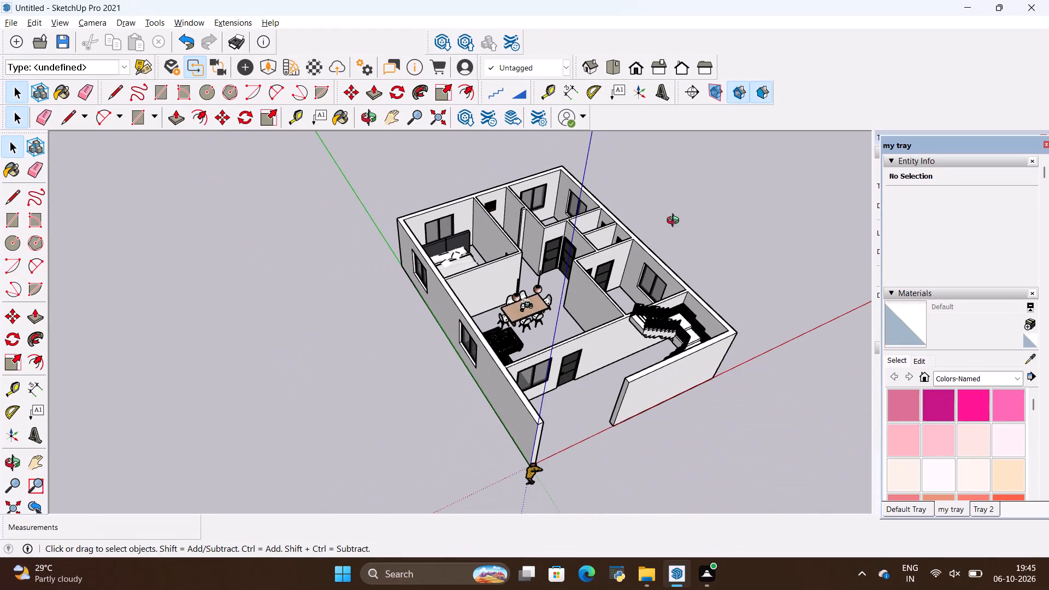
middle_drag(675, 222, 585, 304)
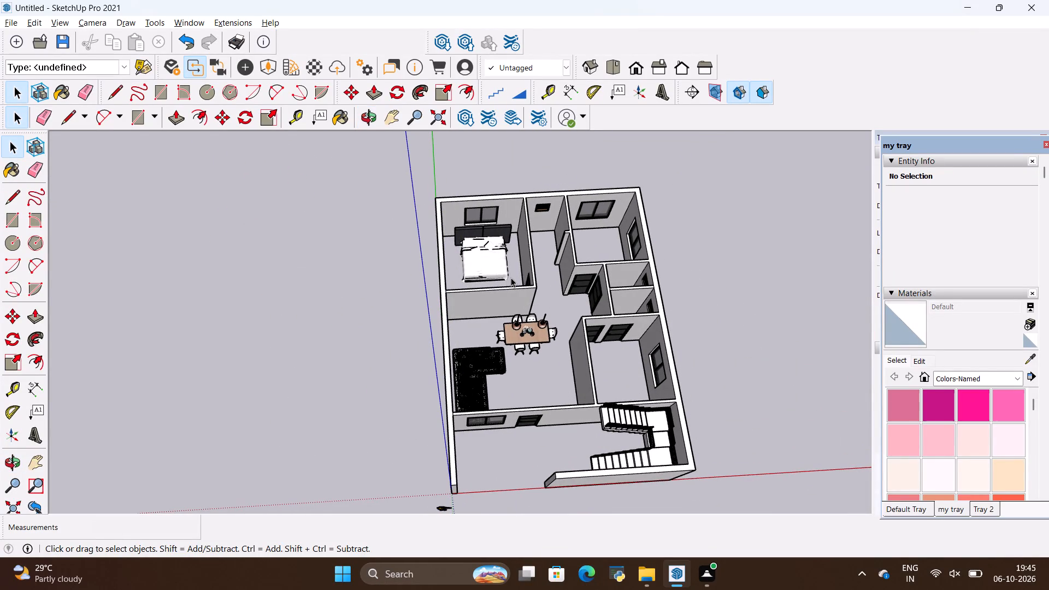
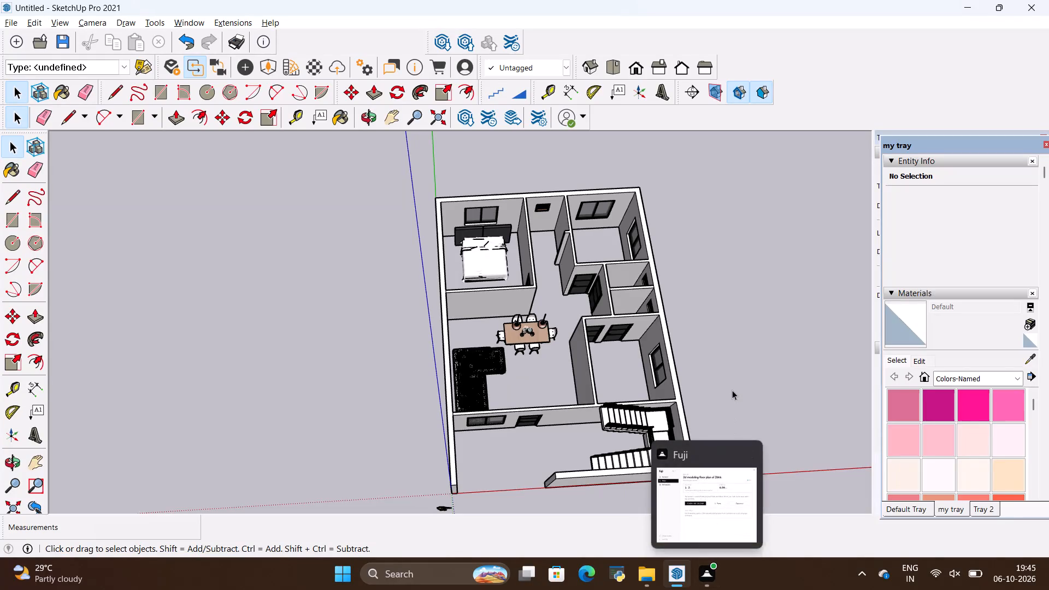
Inspect the house model's room layout and placed furniture from several angles, focusing on the bedroom and dining area.
key(space)
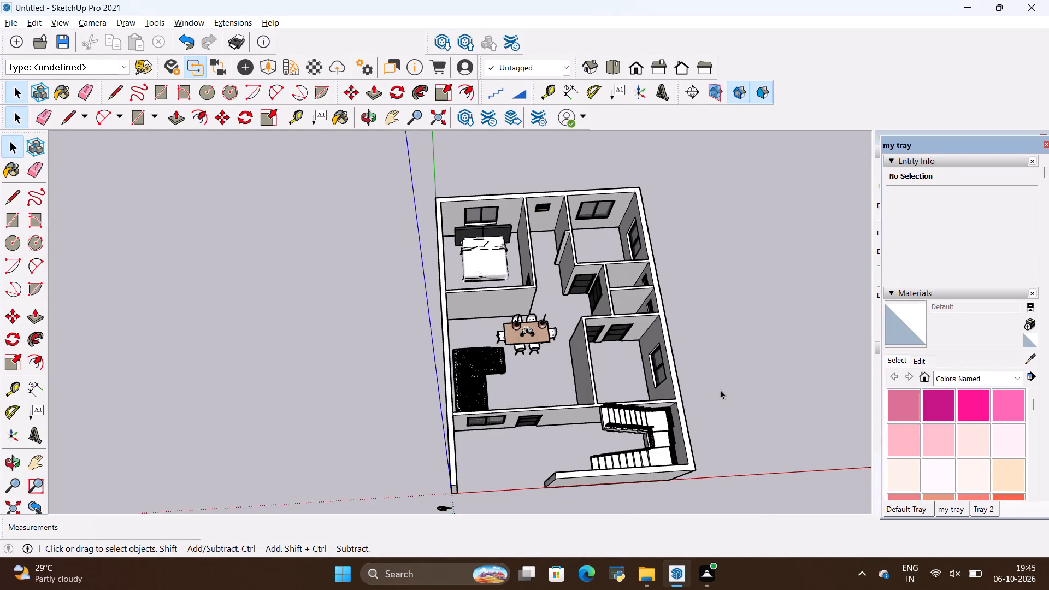
click(720, 389)
scroll(376, 363, down, 4)
middle_drag(378, 394, 558, 386)
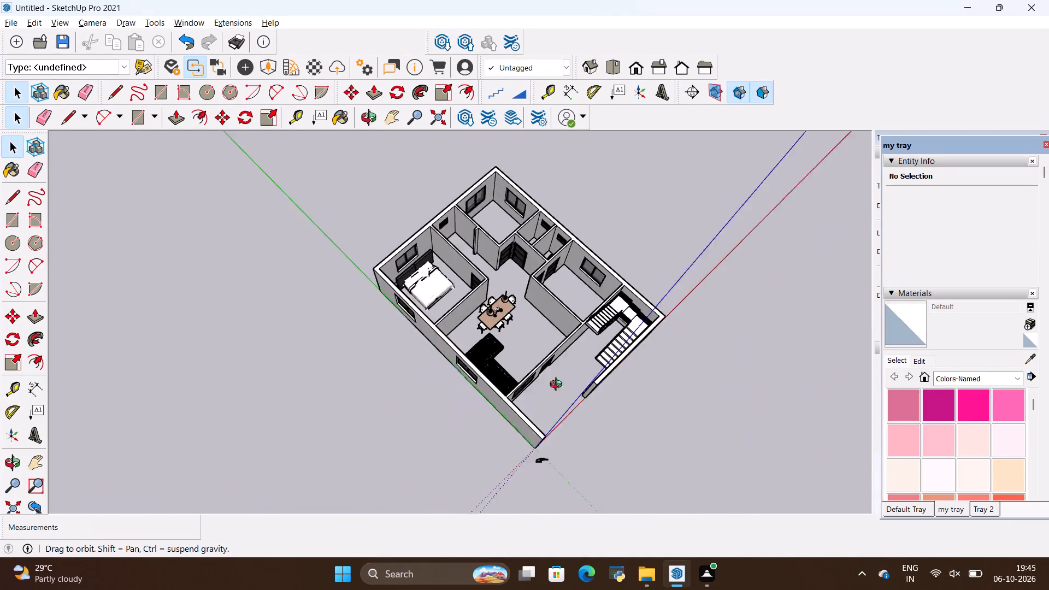
middle_drag(558, 386, 396, 371)
scroll(480, 280, up, 9)
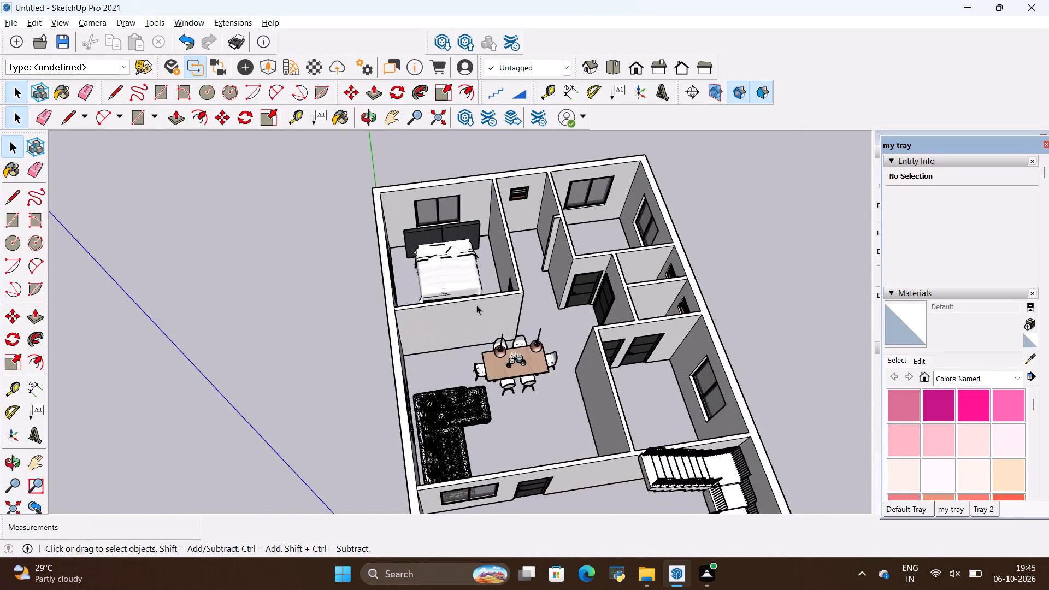
scroll(476, 305, up, 4)
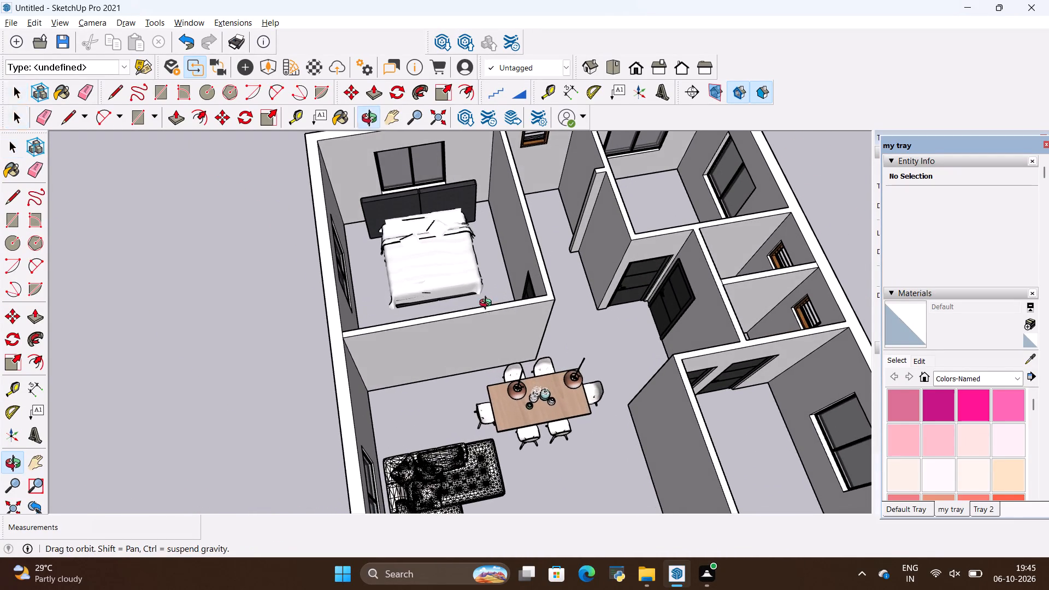
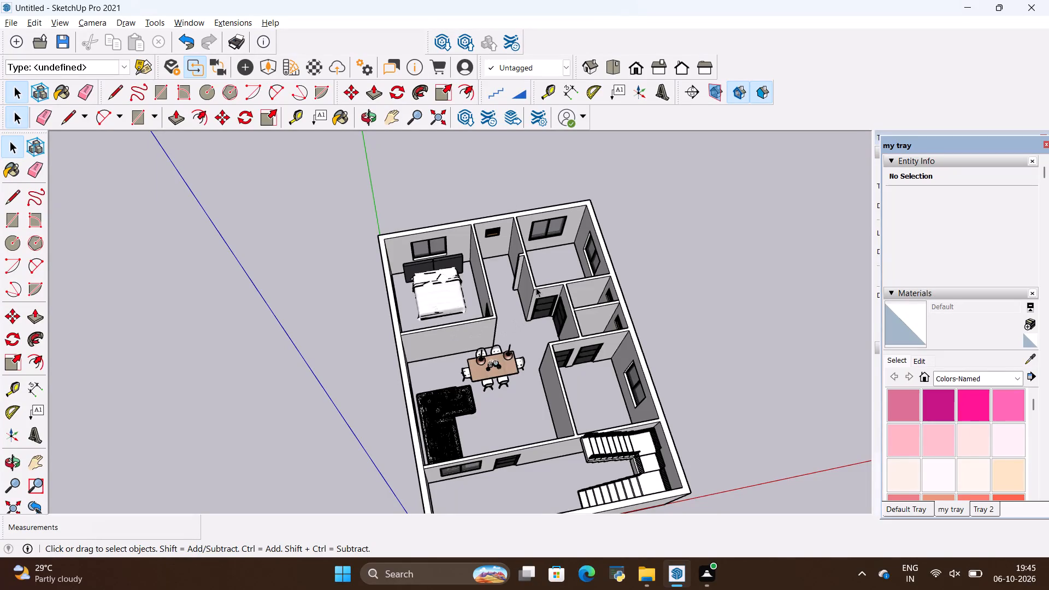
Draw a 40' 9" by 30' rectangle across the wall tops, between opposite outer corners of the house.
scroll(487, 289, down, 4)
scroll(509, 422, down, 1)
middle_drag(509, 422, 537, 161)
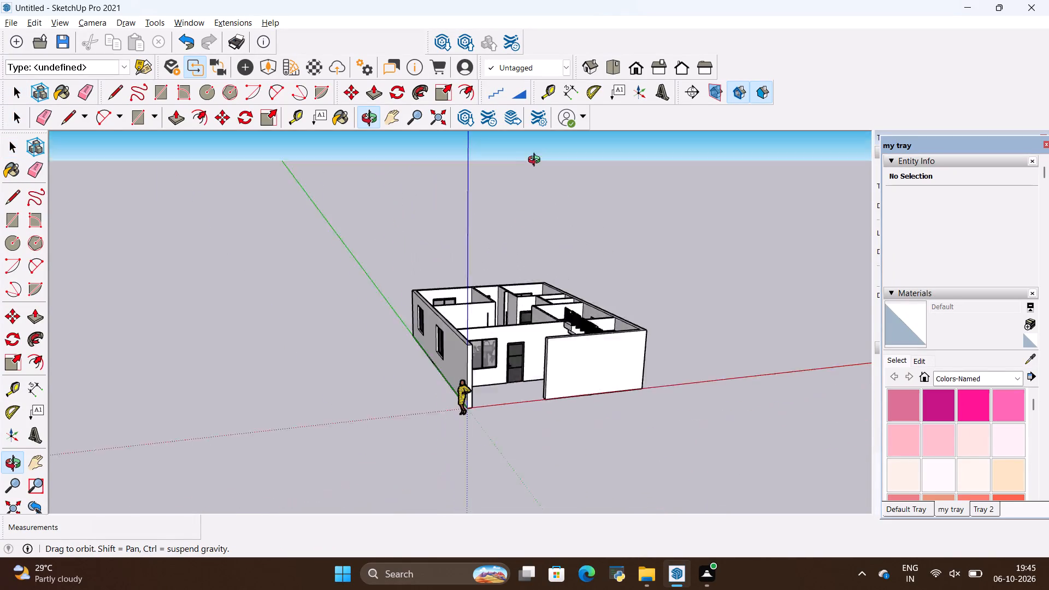
middle_drag(537, 161, 475, 371)
scroll(473, 368, down, 4)
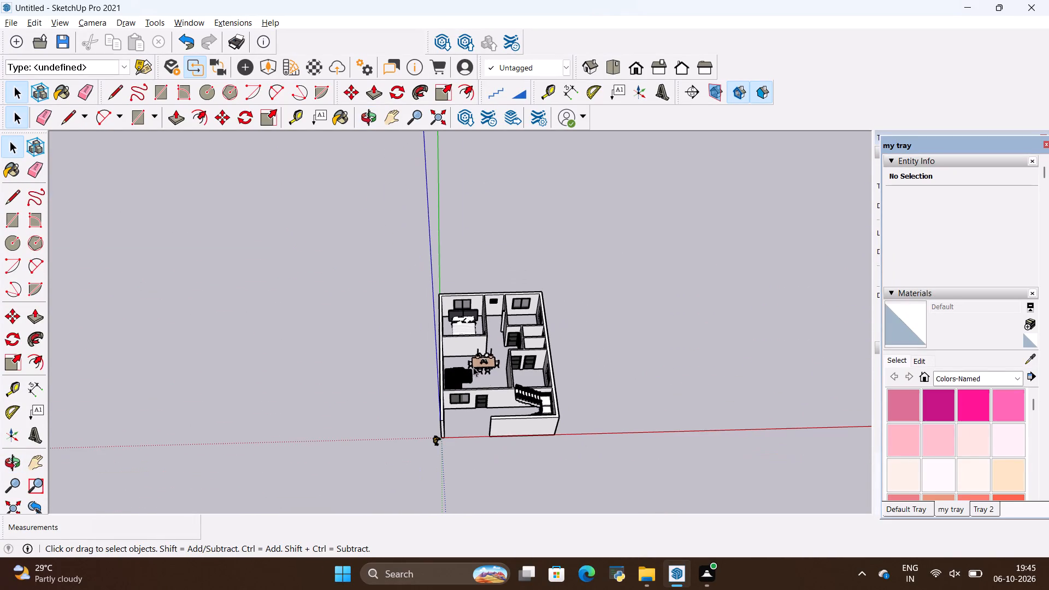
scroll(554, 410, up, 11)
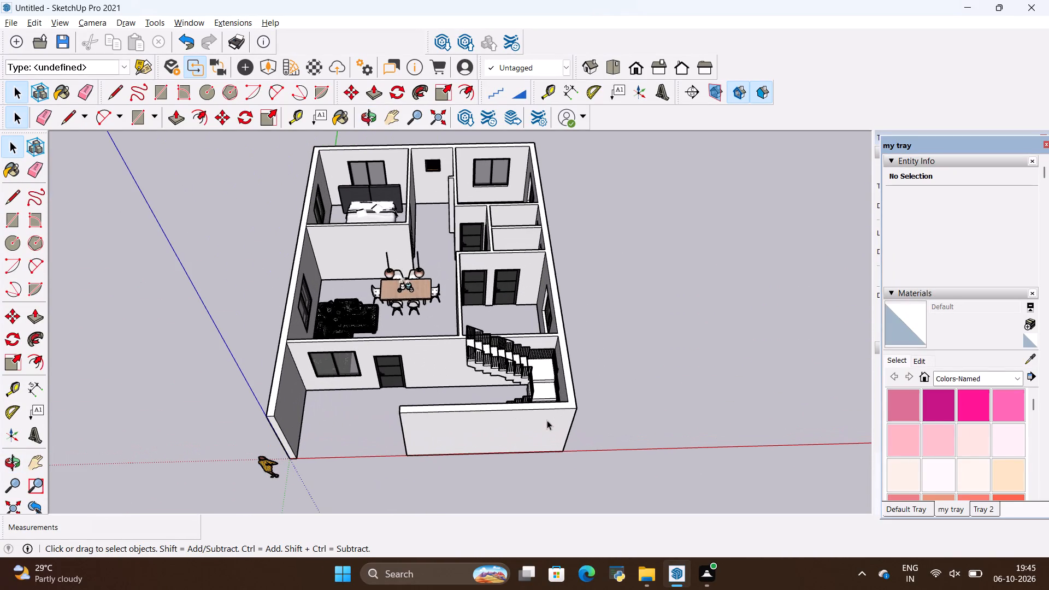
key(r)
click(575, 408)
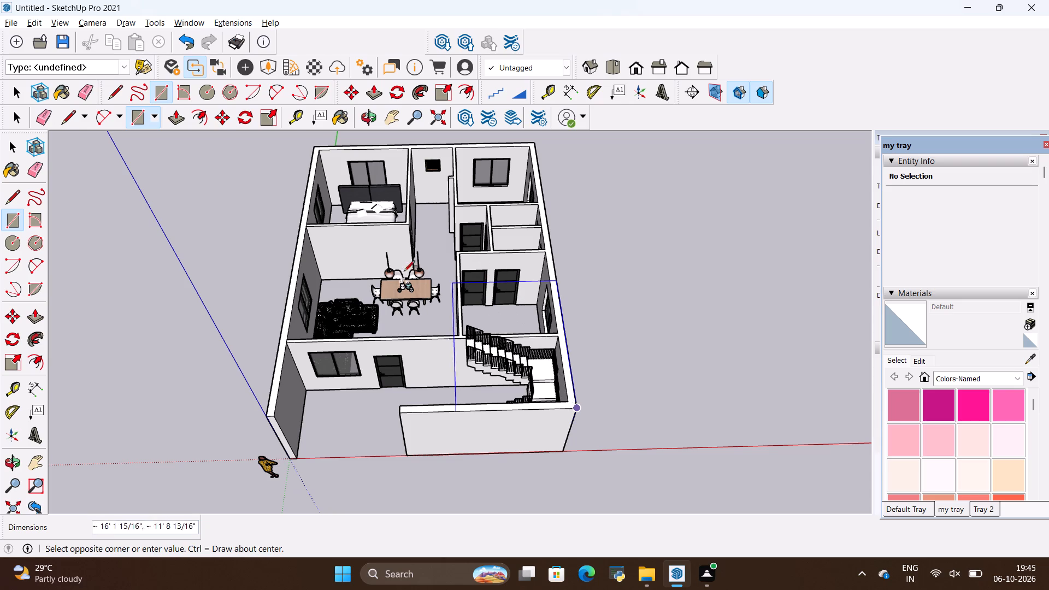
scroll(309, 143, up, 6)
click(320, 147)
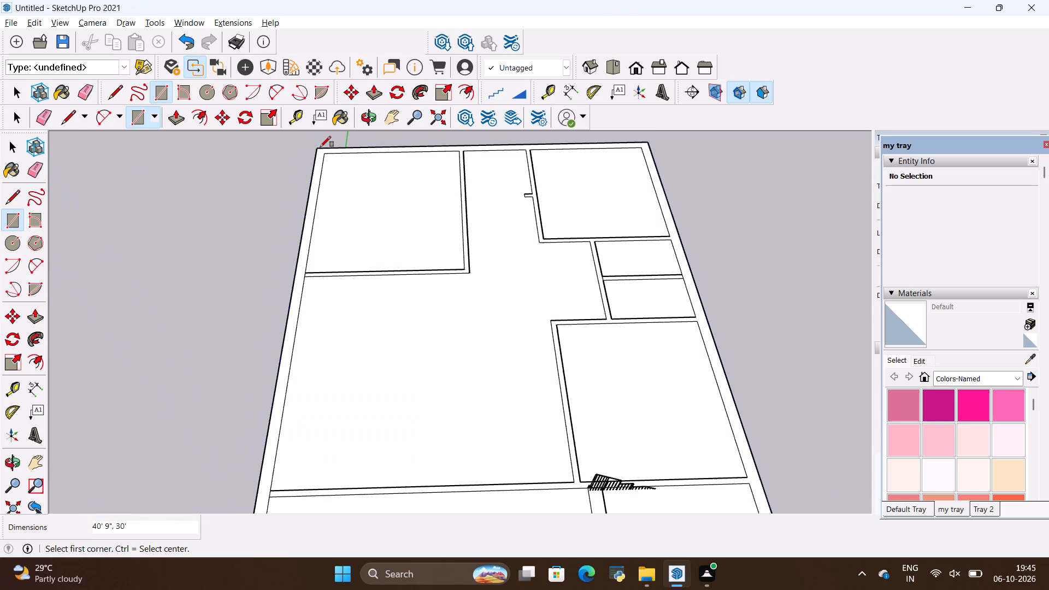
Push/Pull the rectangle covering the house to a thickness of 9".
key(p)
click(435, 299)
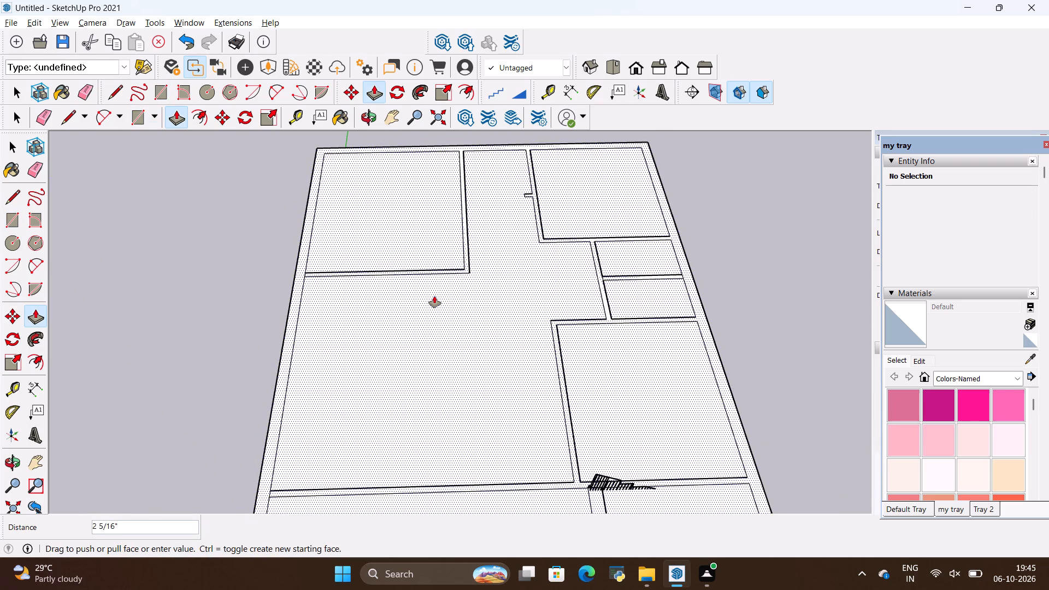
key(BackSpace)
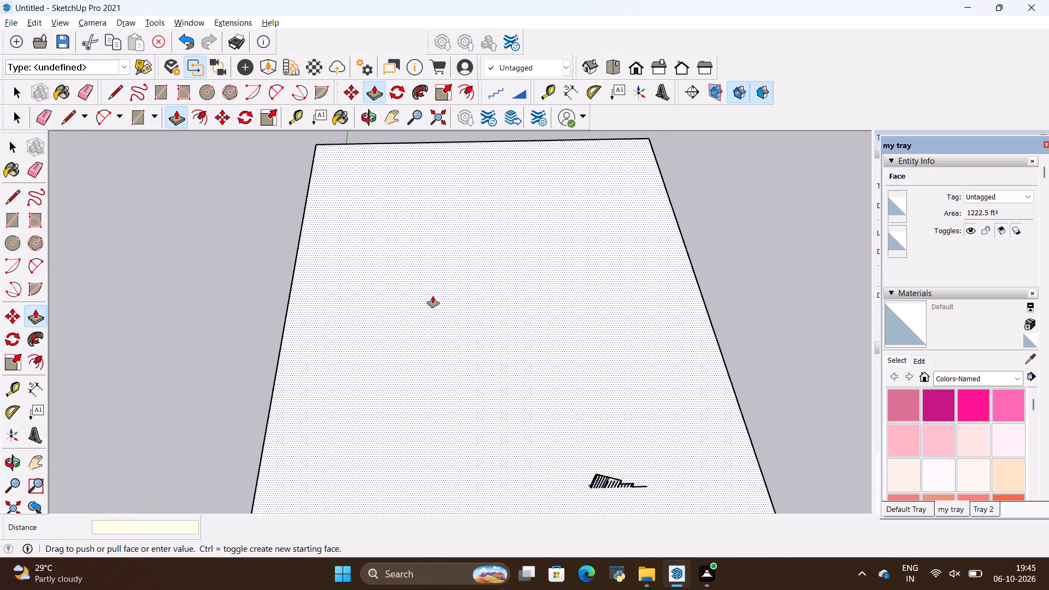
key(9)
key(shift+quotedbl)
key(Return)
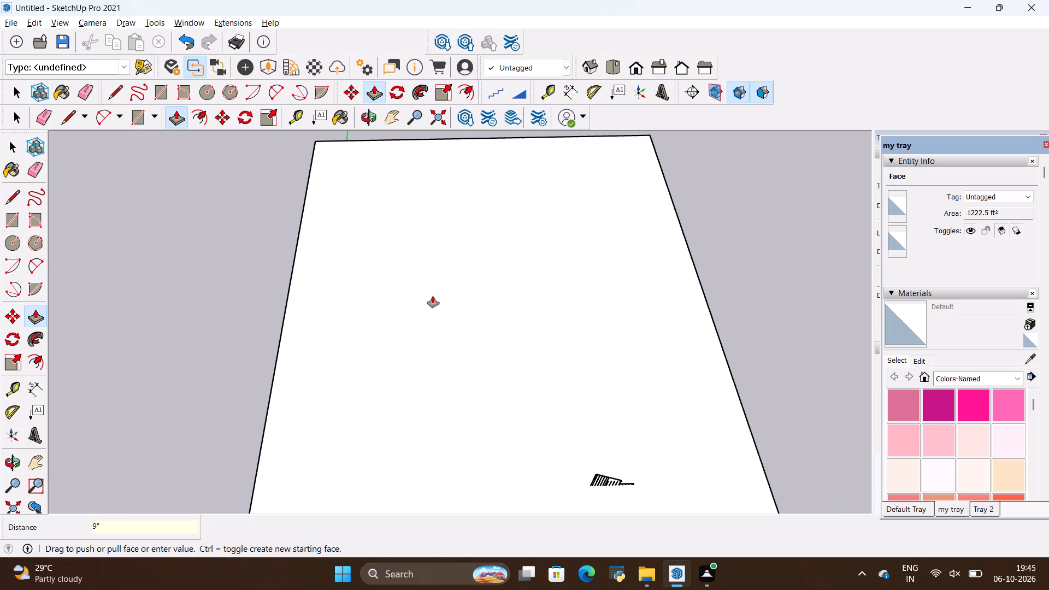
Select the whole slab with its connected faces and edges and make it a group.
key(space)
triple_click(471, 255)
triple_click(471, 255)
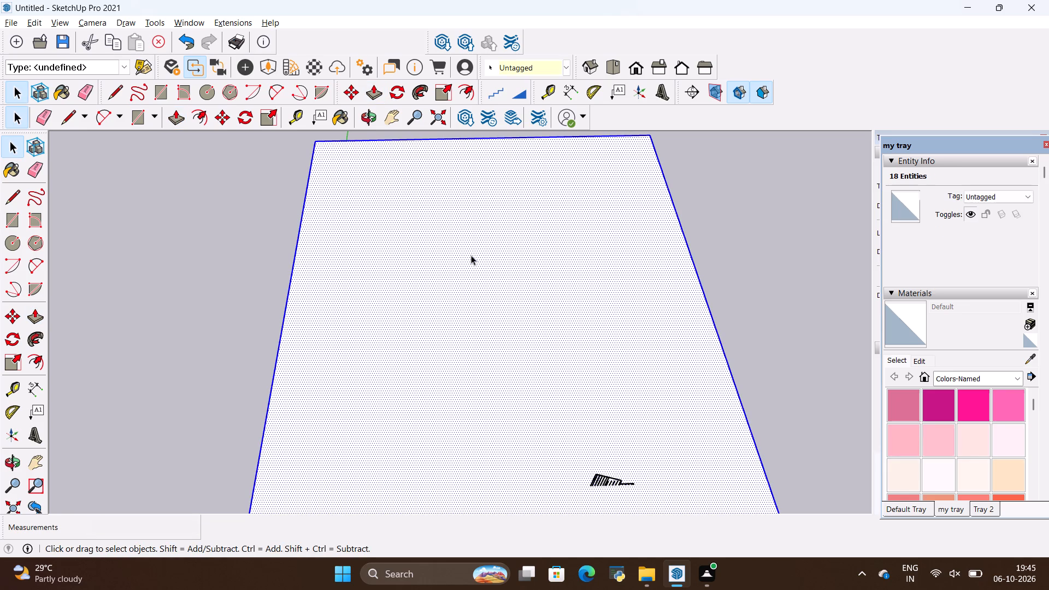
click(471, 255)
scroll(420, 305, down, 16)
middle_drag(467, 370, 467, 370)
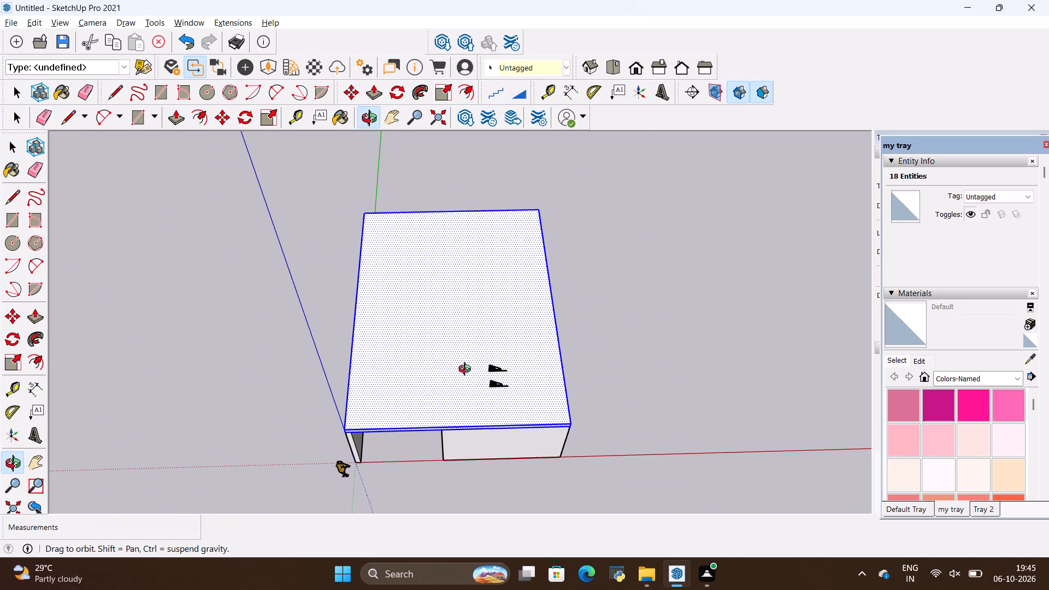
middle_drag(467, 370, 459, 300)
right_click(473, 353)
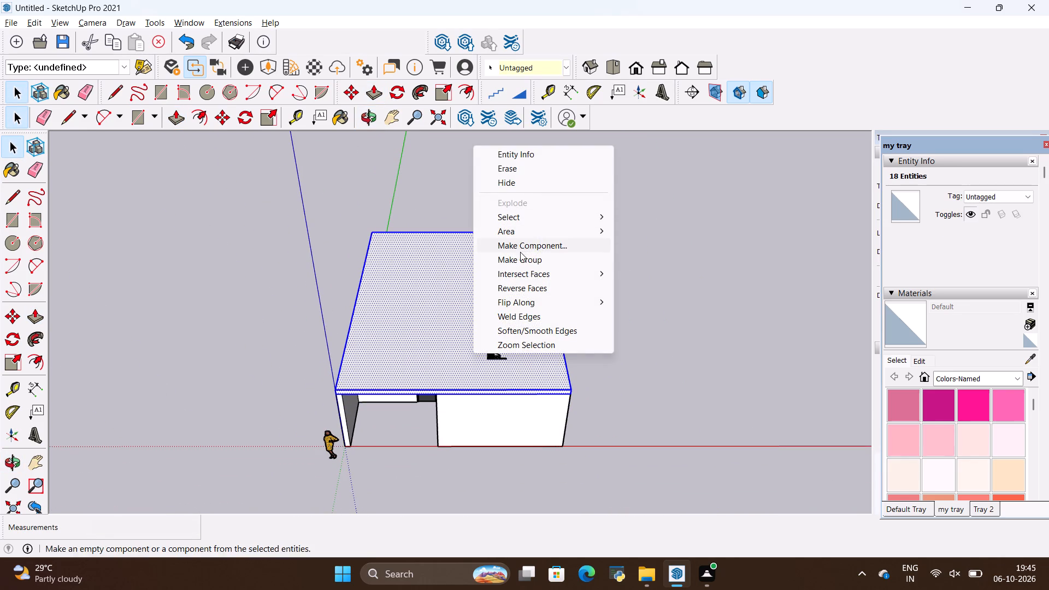
click(520, 258)
Move the slab group from the wall tops straight down to the base of the walls as the floor.
key(m)
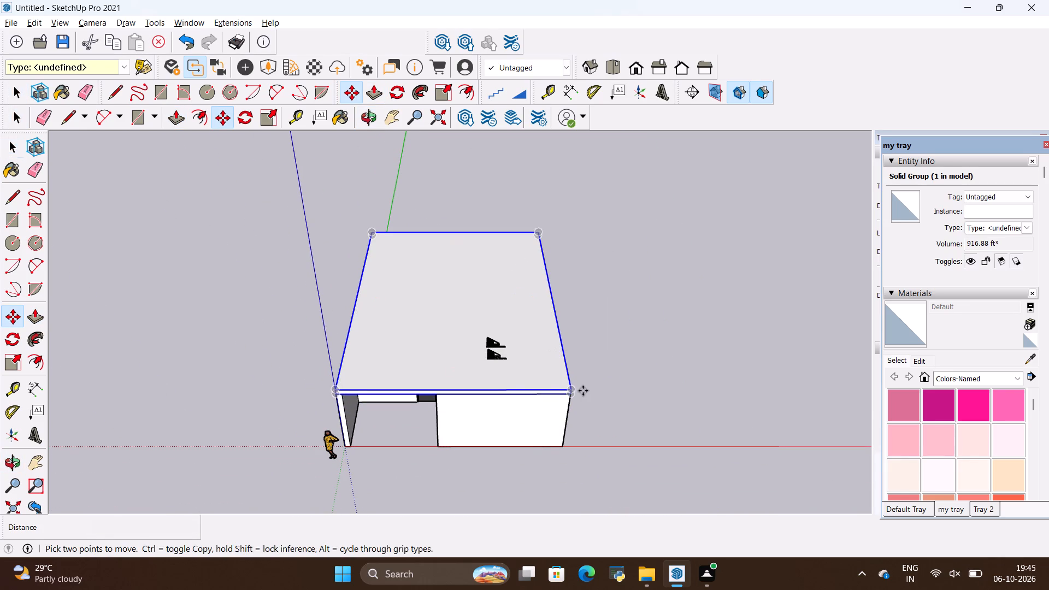
click(573, 392)
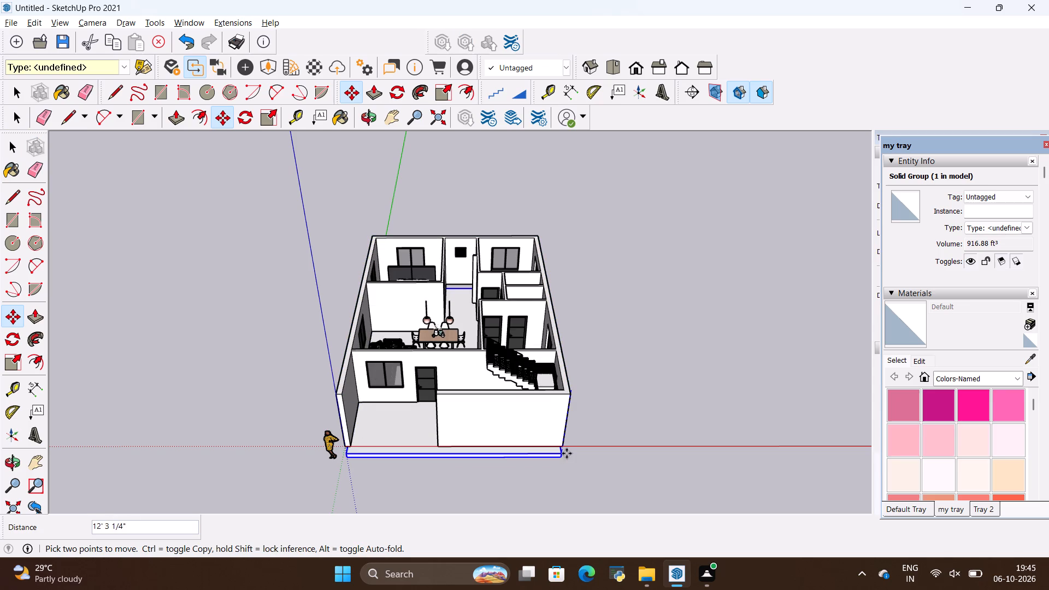
click(567, 449)
key(space)
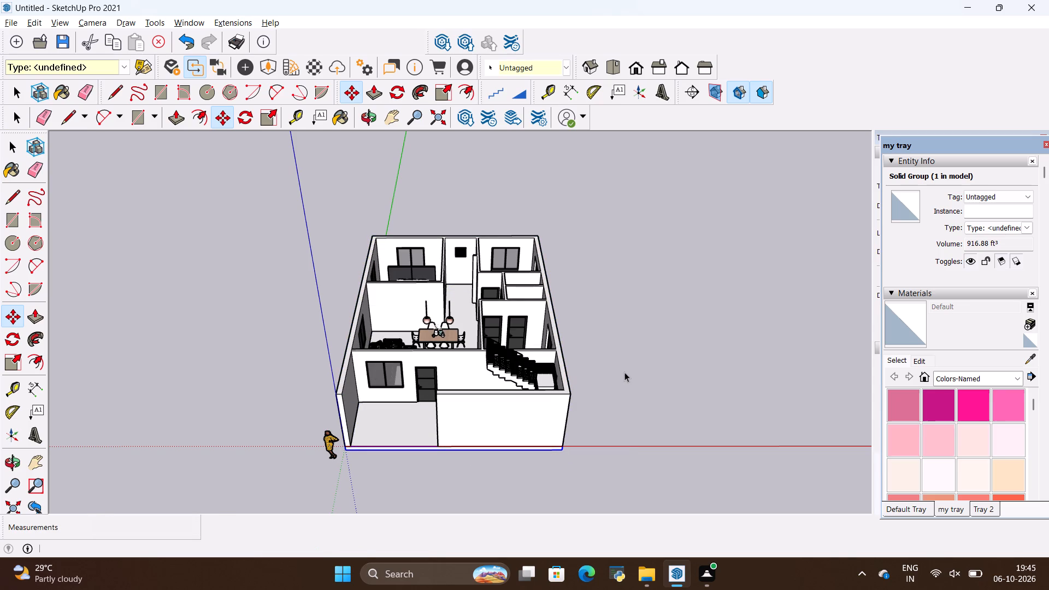
click(624, 372)
Examine the floor slab, room layout and placed furniture from above and inside the dining area and corridor.
scroll(535, 295, down, 3)
middle_drag(470, 293, 479, 455)
scroll(424, 259, up, 10)
middle_drag(482, 319, 476, 257)
scroll(482, 319, up, 1)
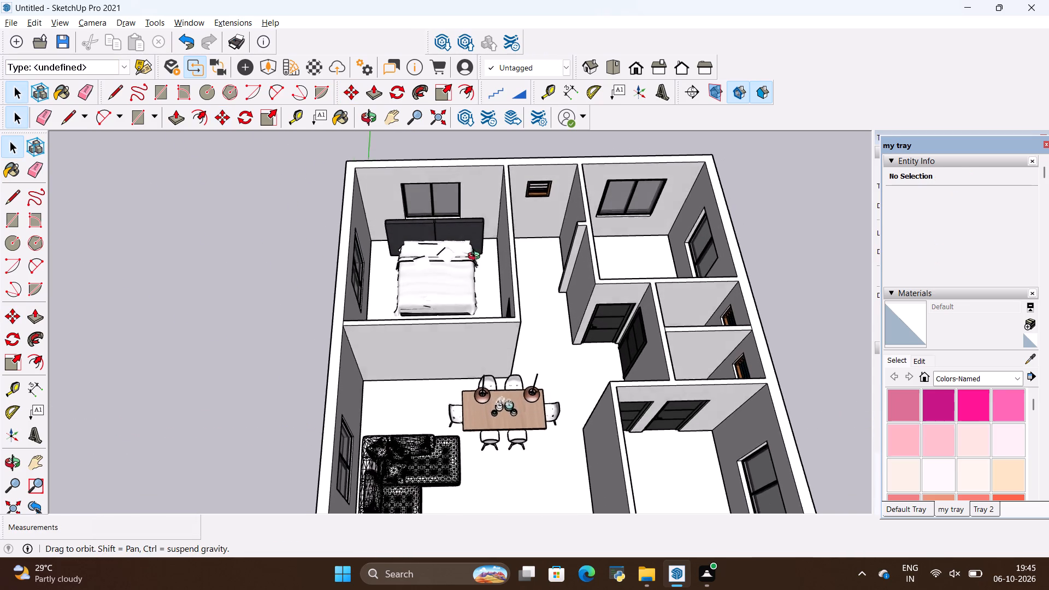
middle_drag(476, 257, 465, 304)
scroll(443, 293, down, 8)
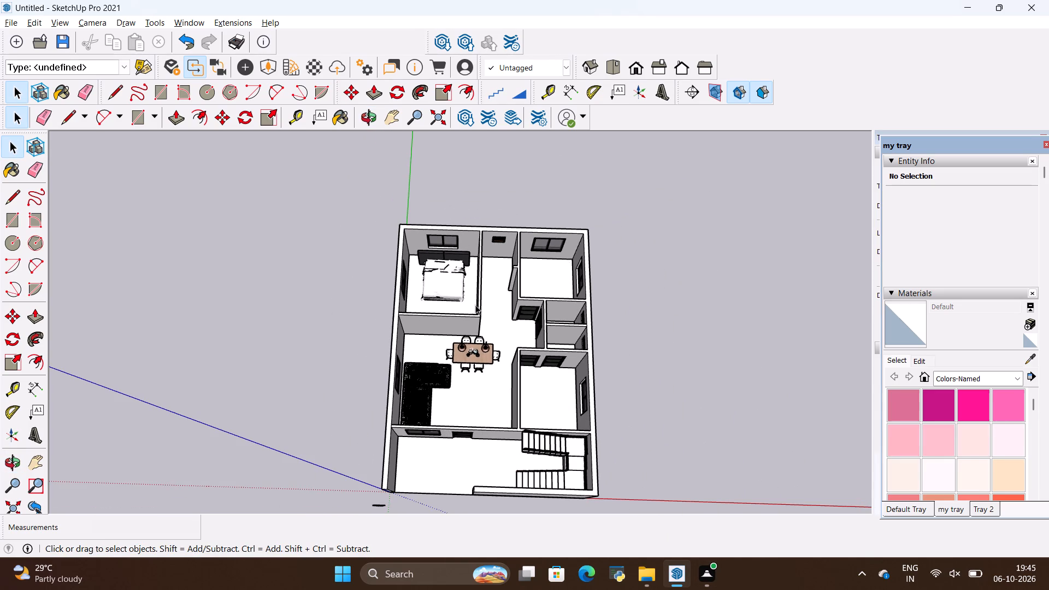
scroll(475, 305, down, 4)
scroll(539, 404, up, 10)
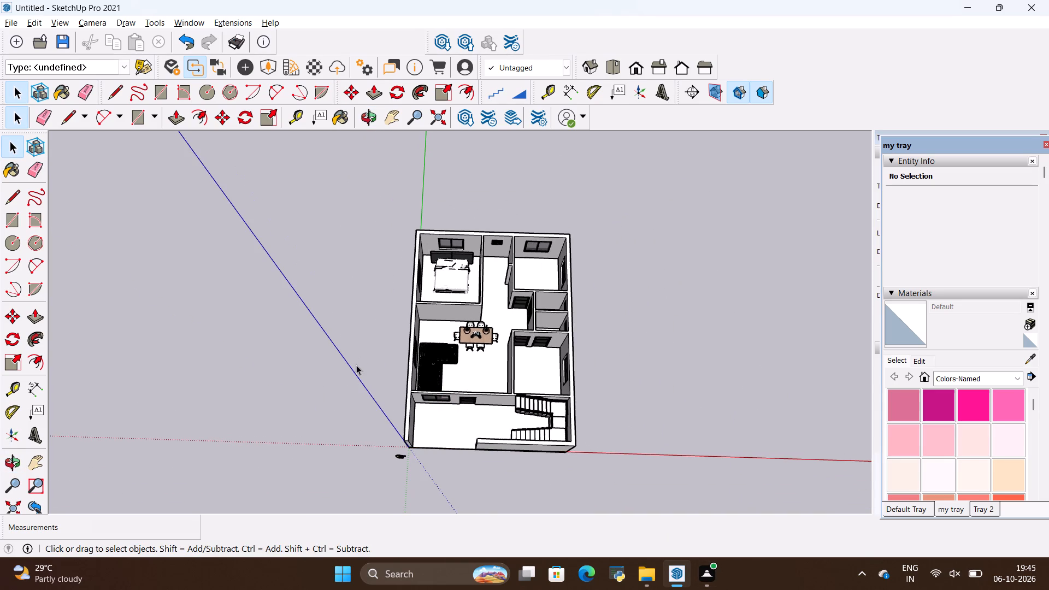
scroll(356, 365, down, 4)
scroll(370, 368, up, 5)
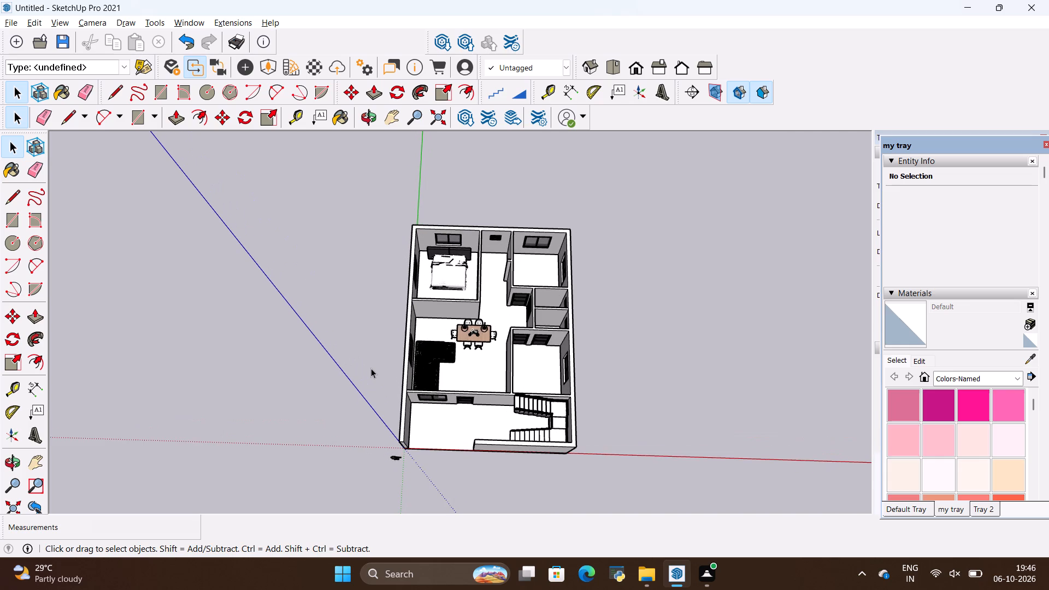
key(space)
scroll(357, 354, down, 5)
scroll(348, 452, up, 1)
middle_drag(348, 452, 485, 215)
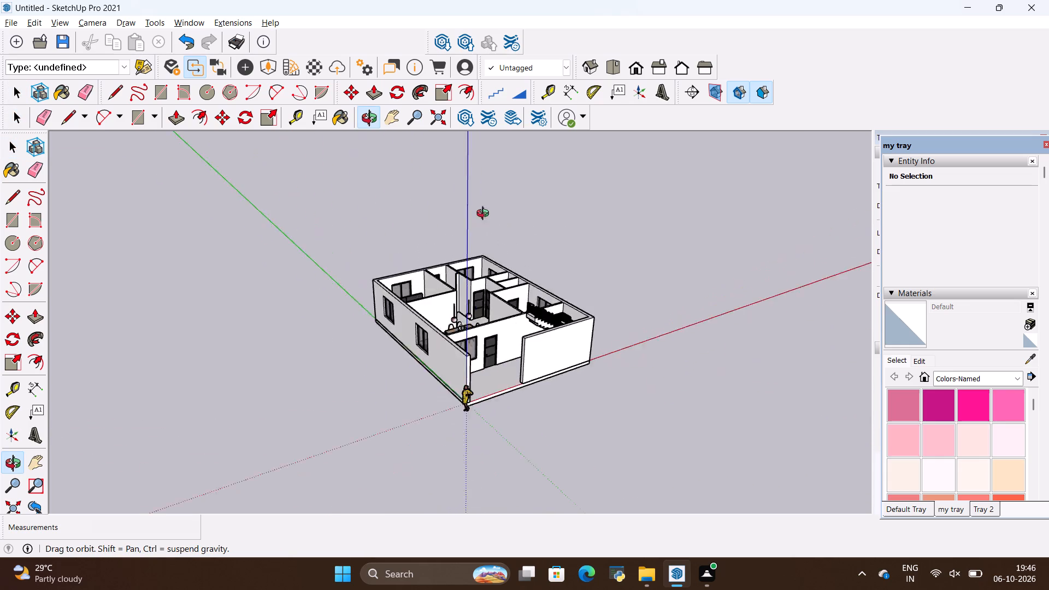
middle_drag(485, 215, 372, 243)
scroll(482, 308, up, 15)
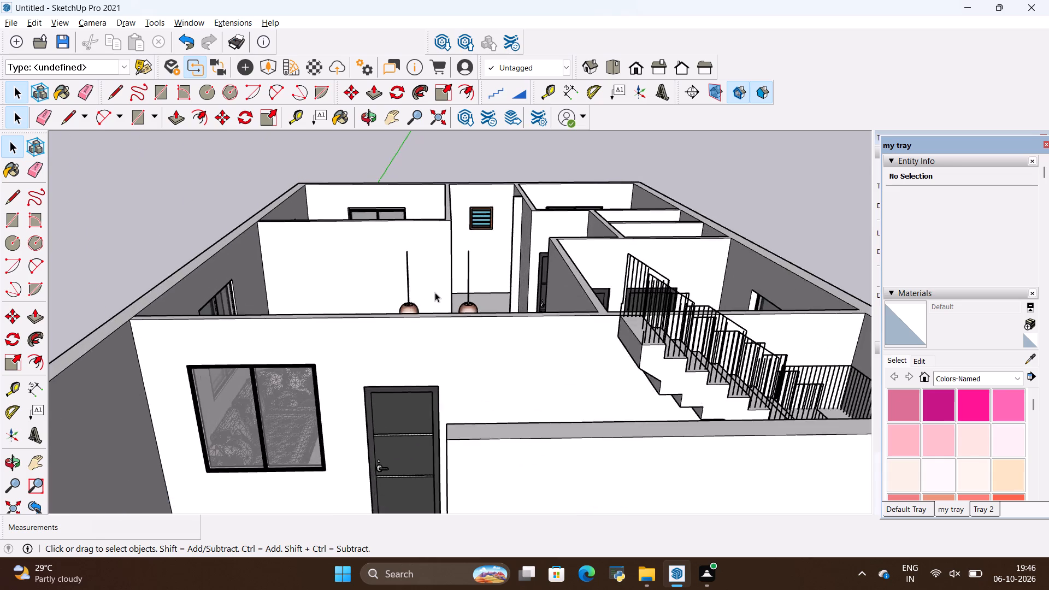
scroll(435, 292, up, 7)
middle_drag(407, 318, 606, 432)
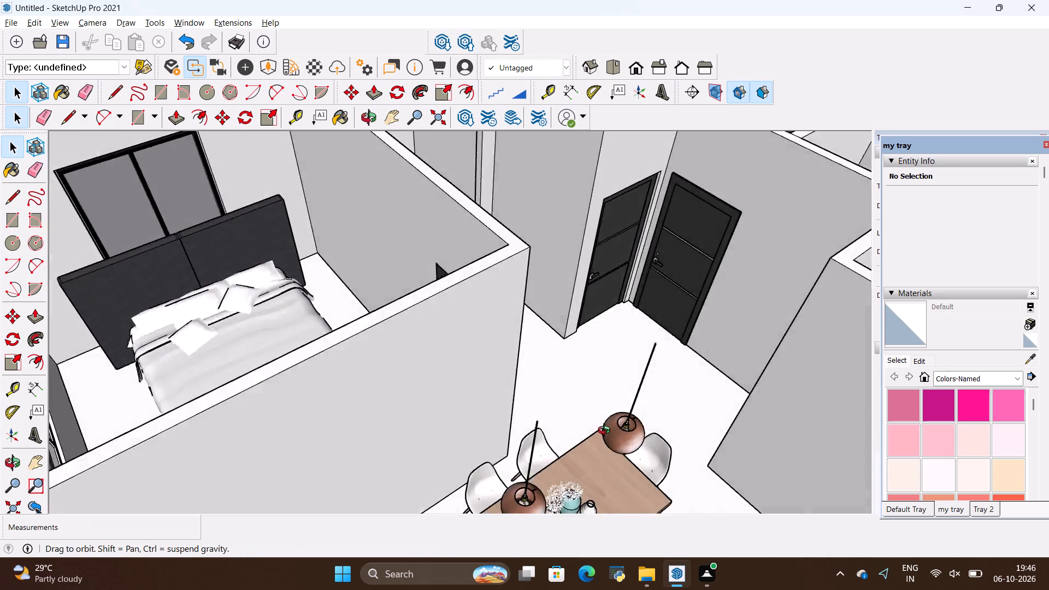
middle_drag(606, 432, 468, 382)
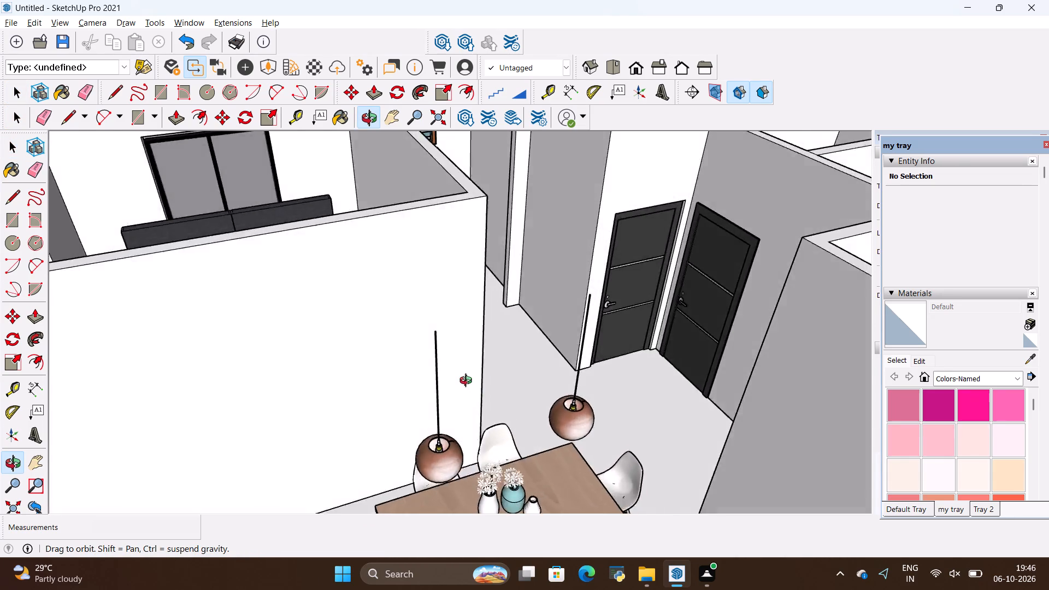
middle_drag(468, 382, 402, 553)
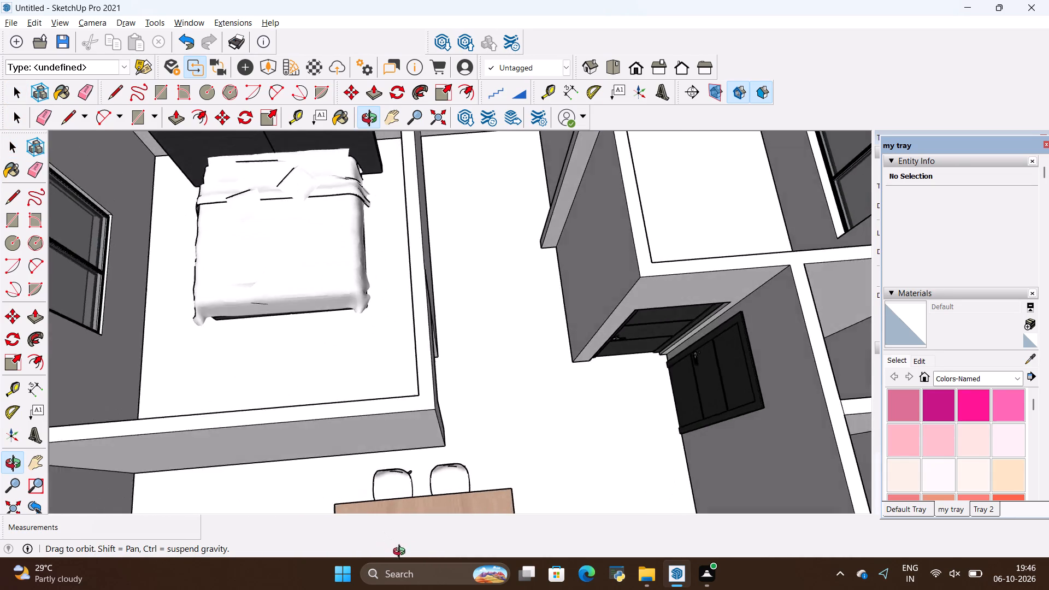
middle_drag(402, 553, 435, 300)
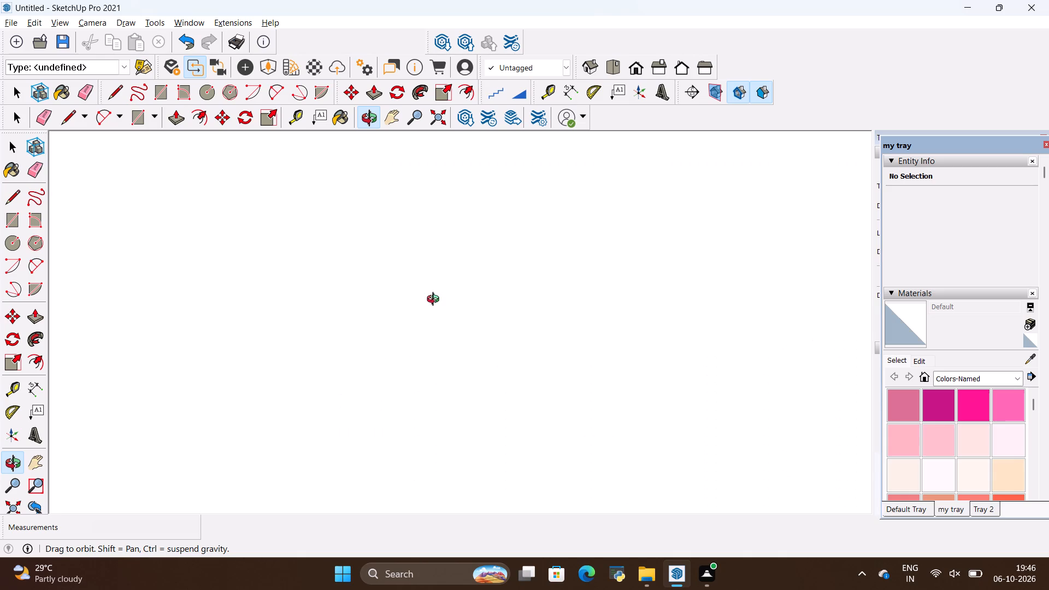
middle_drag(435, 300, 484, 303)
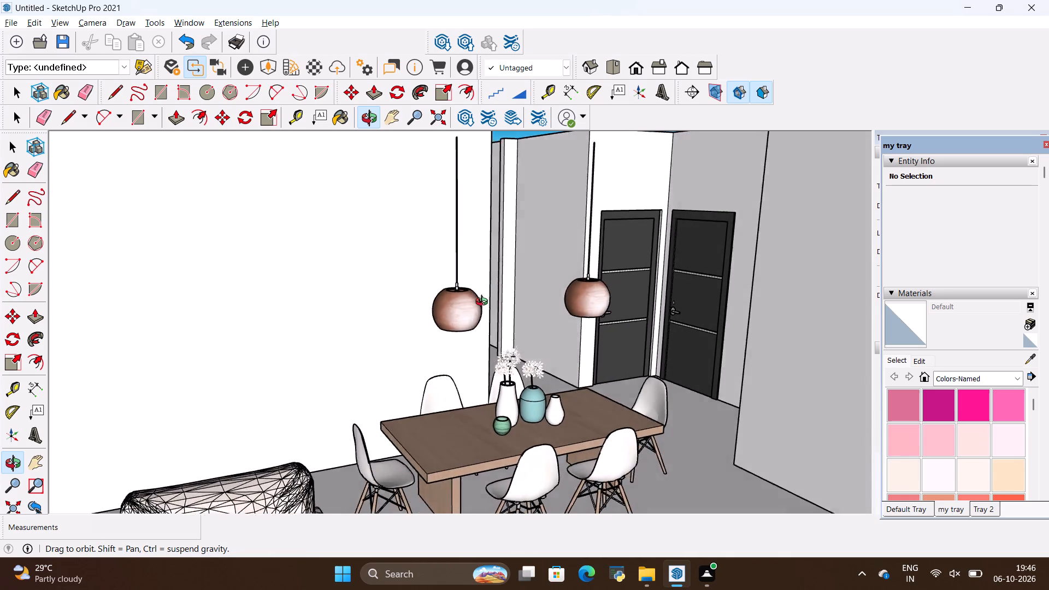
middle_drag(484, 303, 480, 309)
scroll(523, 301, up, 3)
middle_drag(555, 336, 468, 382)
scroll(532, 371, up, 1)
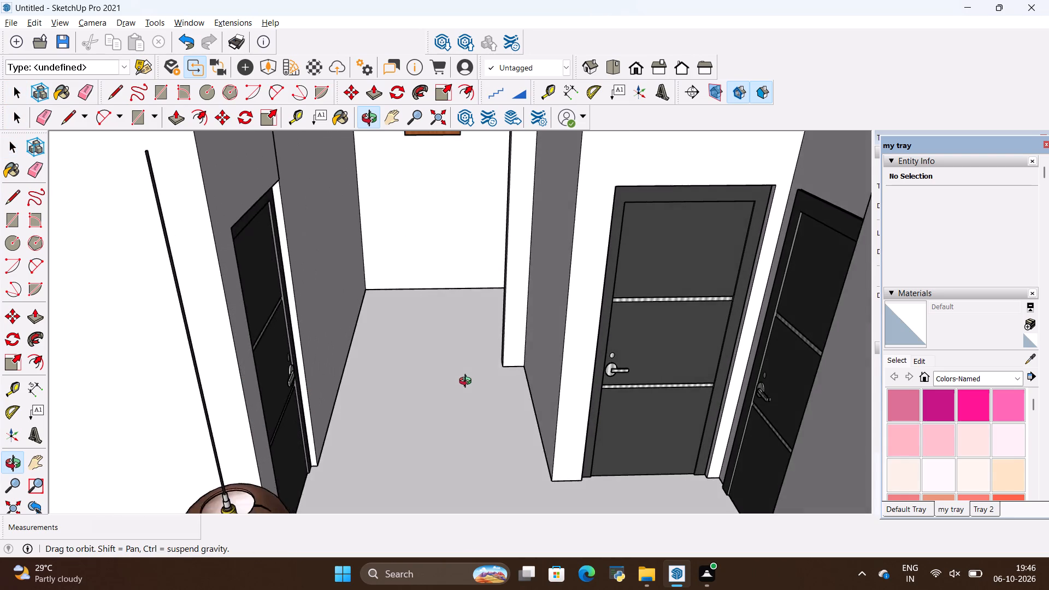
middle_drag(468, 382, 498, 514)
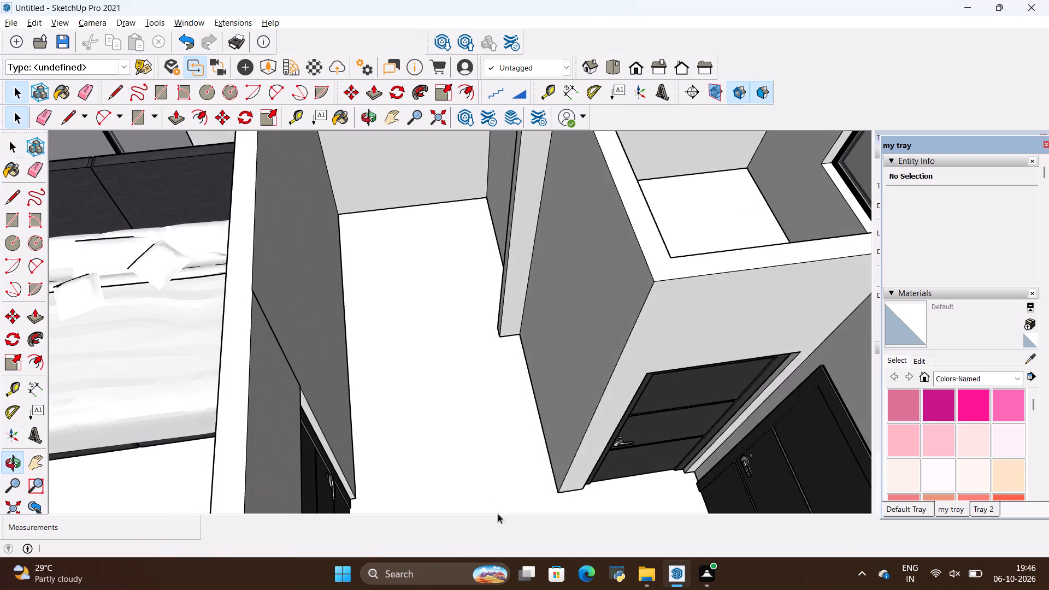
scroll(466, 466, down, 20)
scroll(466, 466, down, 6)
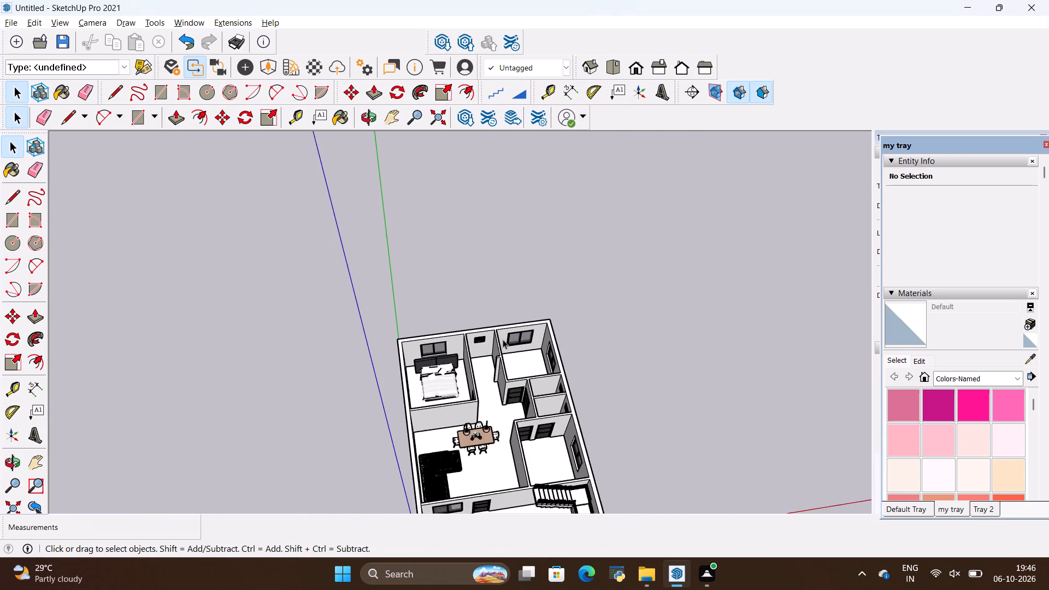
scroll(477, 375, up, 7)
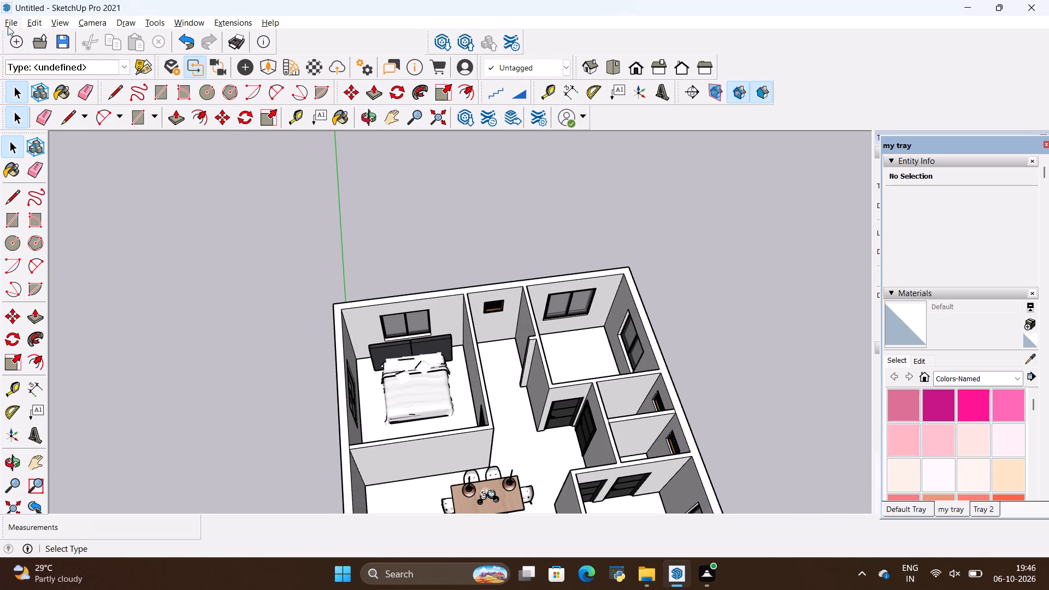
Import the Bed (1) model from the ALL 3D WAREHOUSE ITEMS folder and place it outside the house, beside its window wall.
click(9, 25)
click(52, 246)
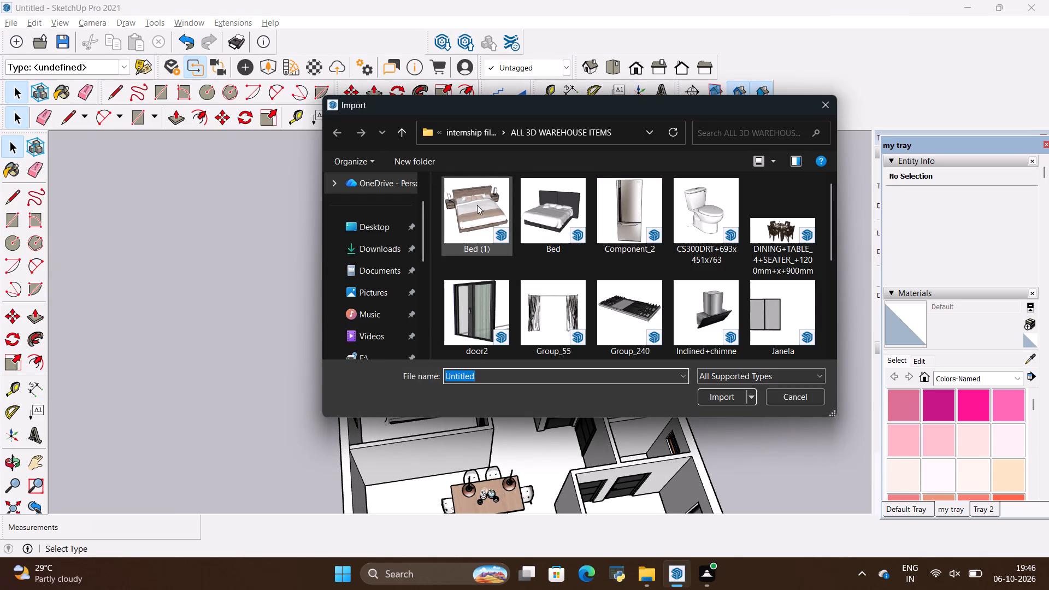
click(476, 204)
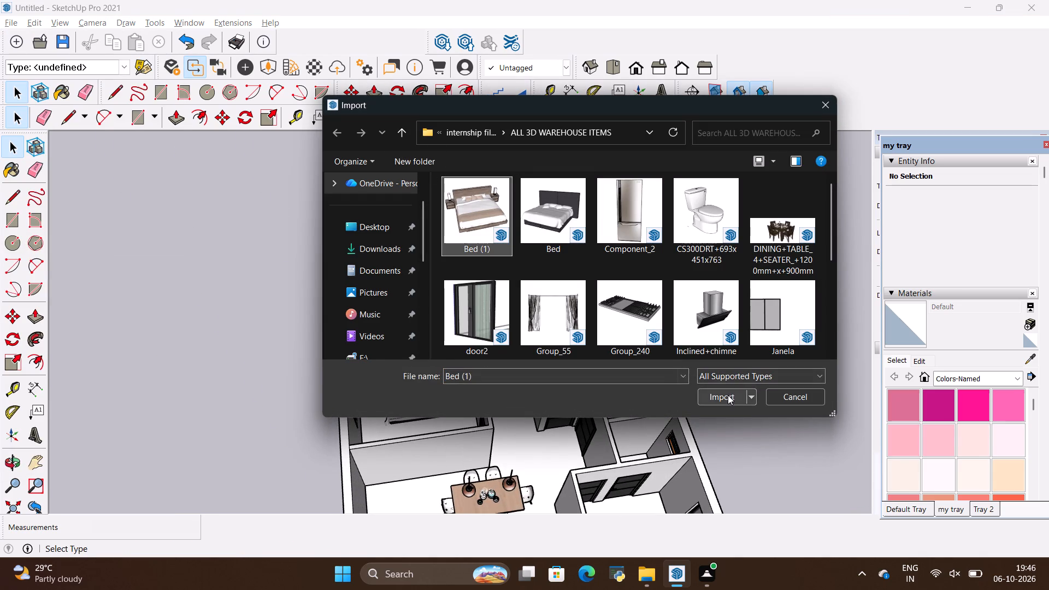
click(728, 395)
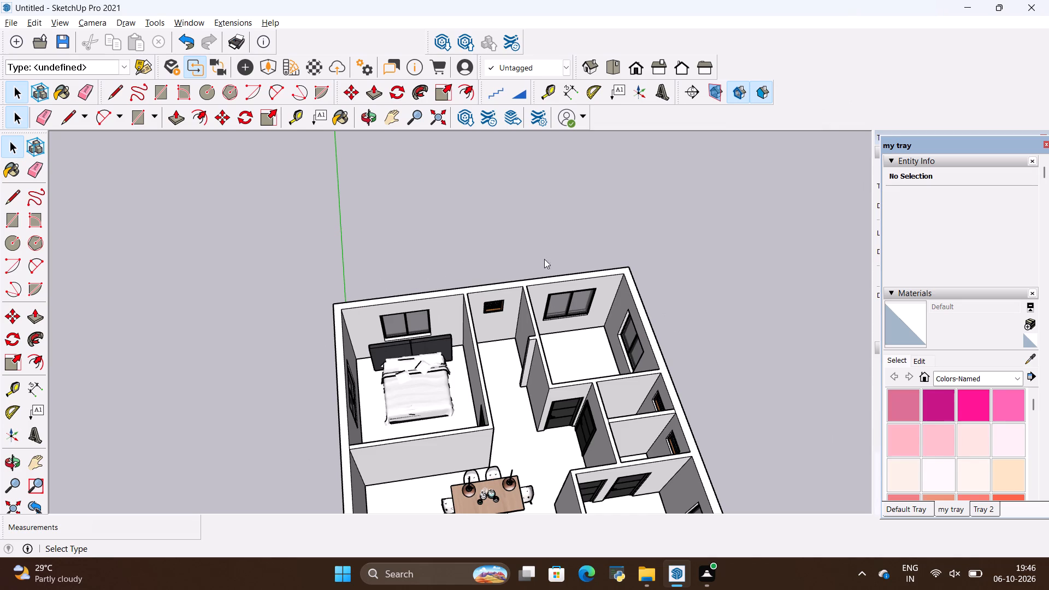
scroll(432, 257, down, 4)
click(749, 327)
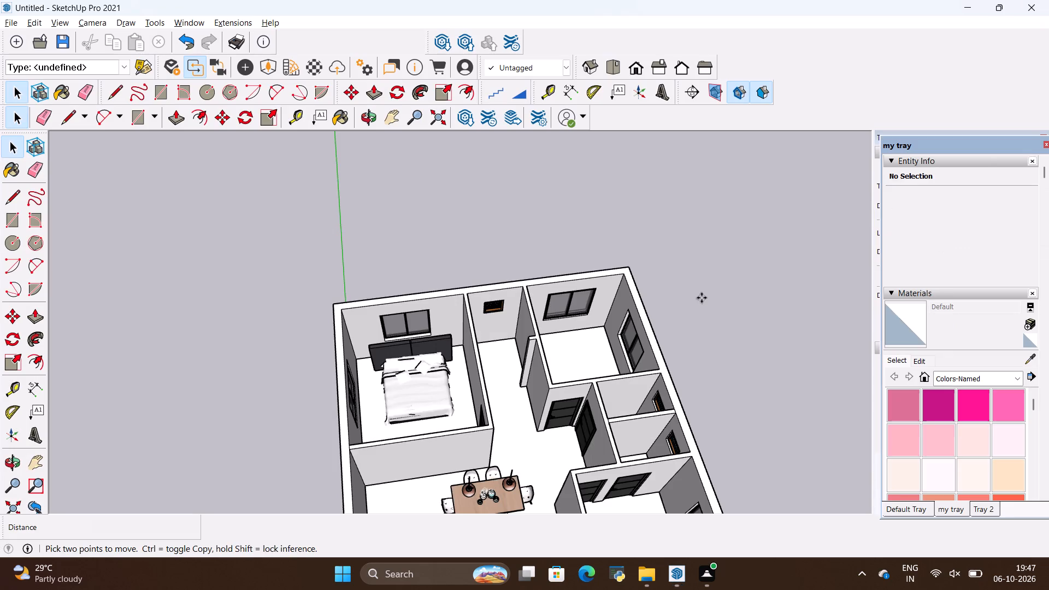
scroll(668, 339, down, 4)
scroll(729, 296, up, 4)
scroll(724, 296, down, 4)
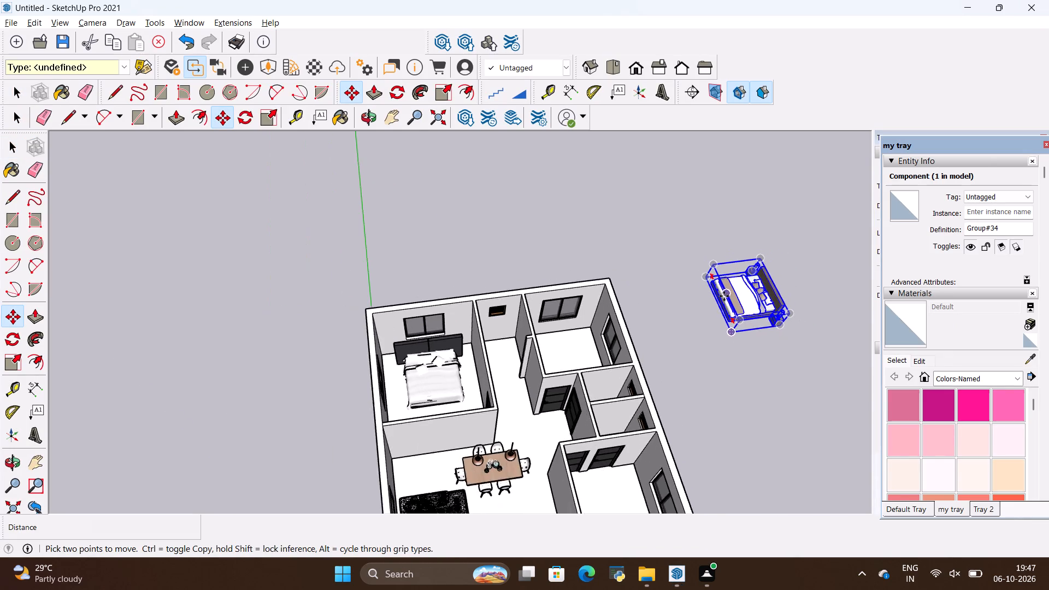
scroll(722, 292, down, 5)
scroll(657, 290, down, 4)
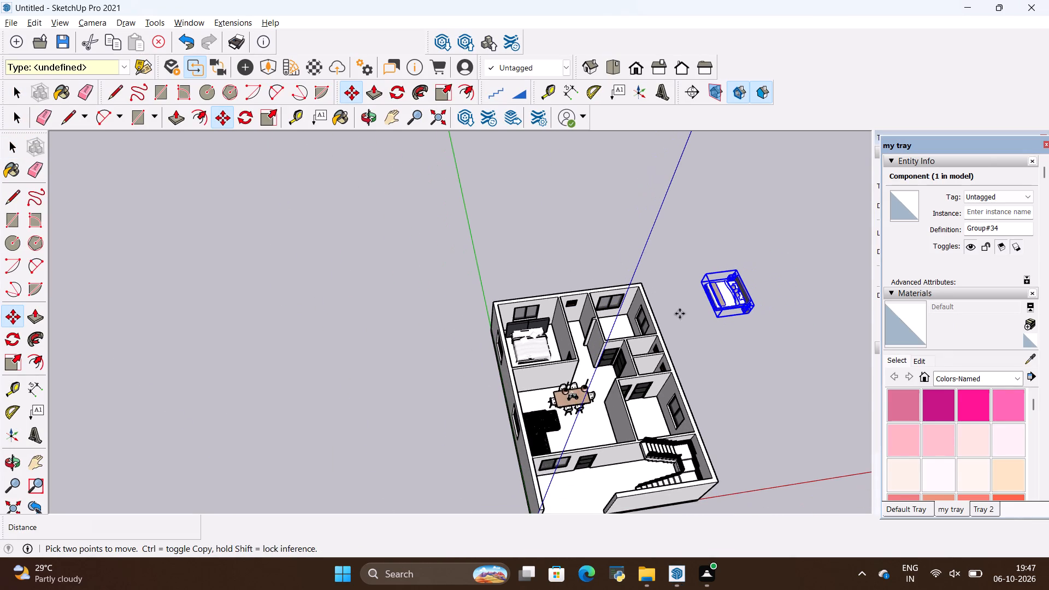
Move the imported bed about 36' 7" into the bedroom beside the staircase, with its headboard toward the window wall.
key(space)
click(698, 320)
click(724, 300)
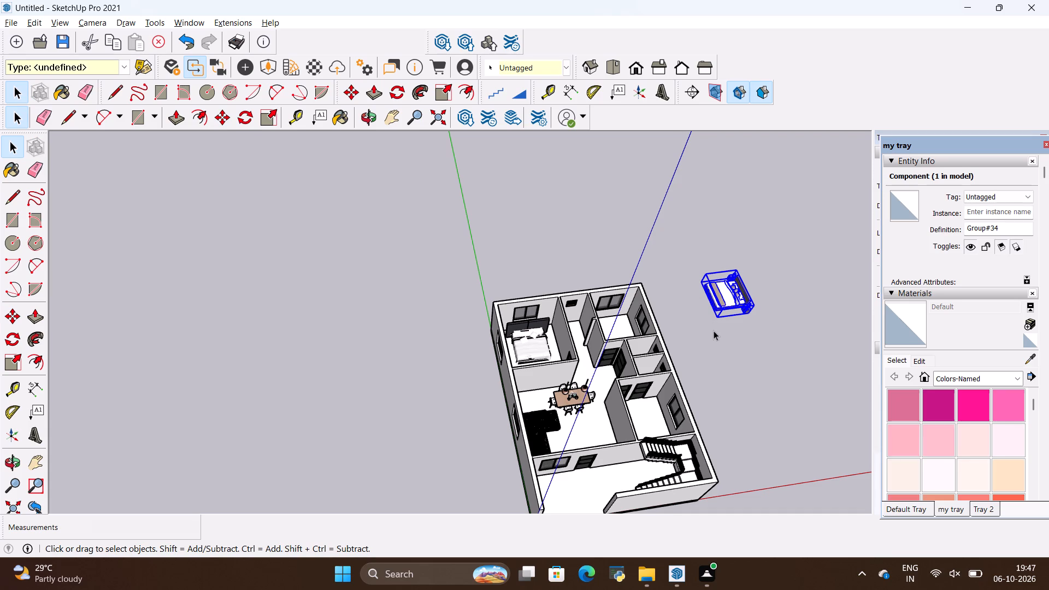
scroll(755, 310, up, 6)
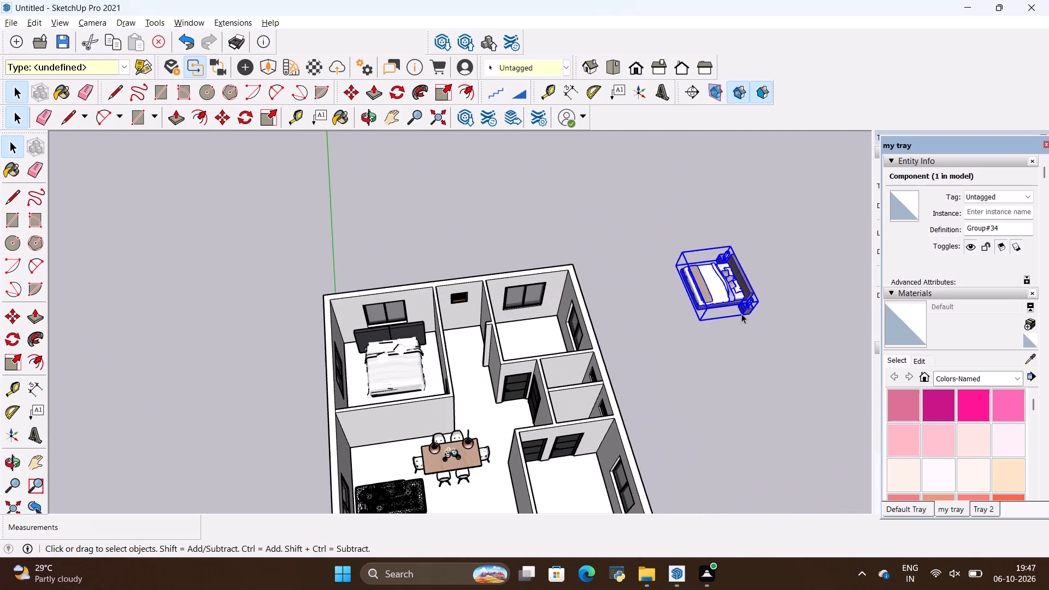
key(m)
click(745, 318)
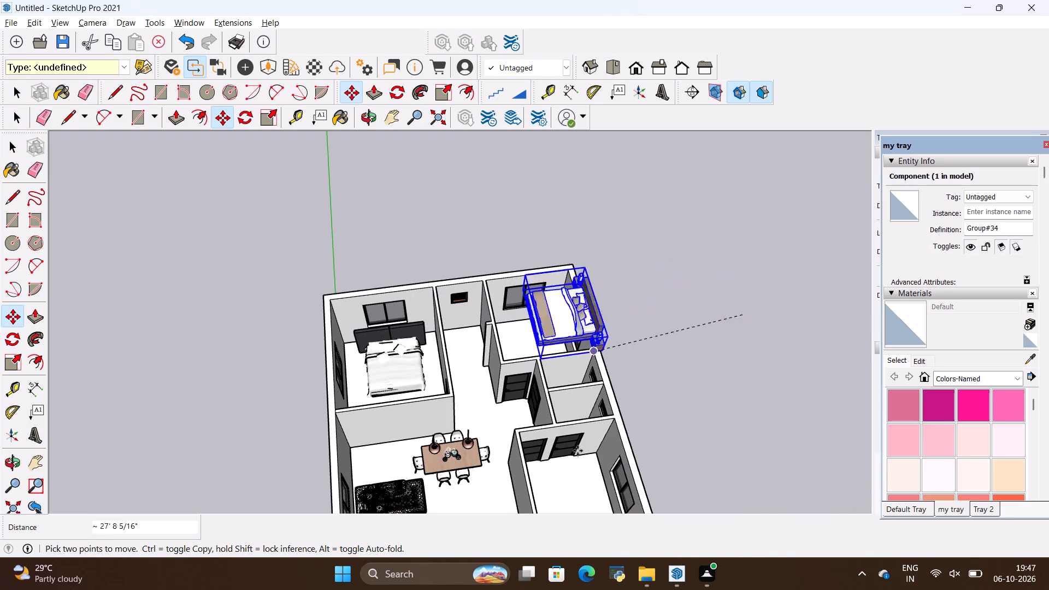
scroll(565, 426, down, 5)
scroll(604, 505, up, 4)
scroll(548, 429, down, 5)
scroll(543, 345, down, 5)
middle_drag(561, 460, 548, 475)
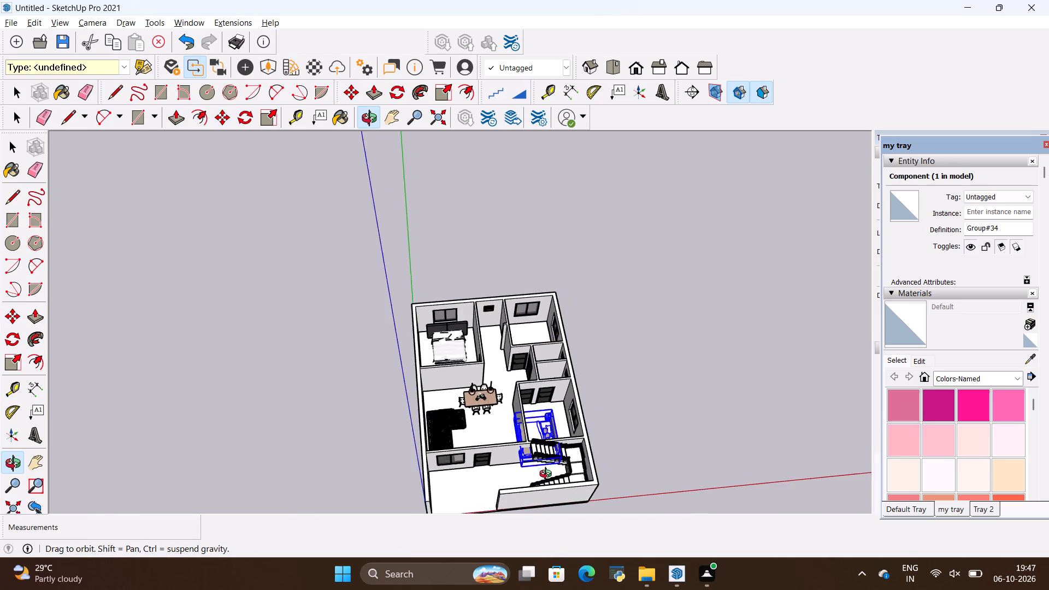
middle_drag(548, 475, 551, 553)
scroll(536, 469, up, 12)
scroll(579, 407, up, 1)
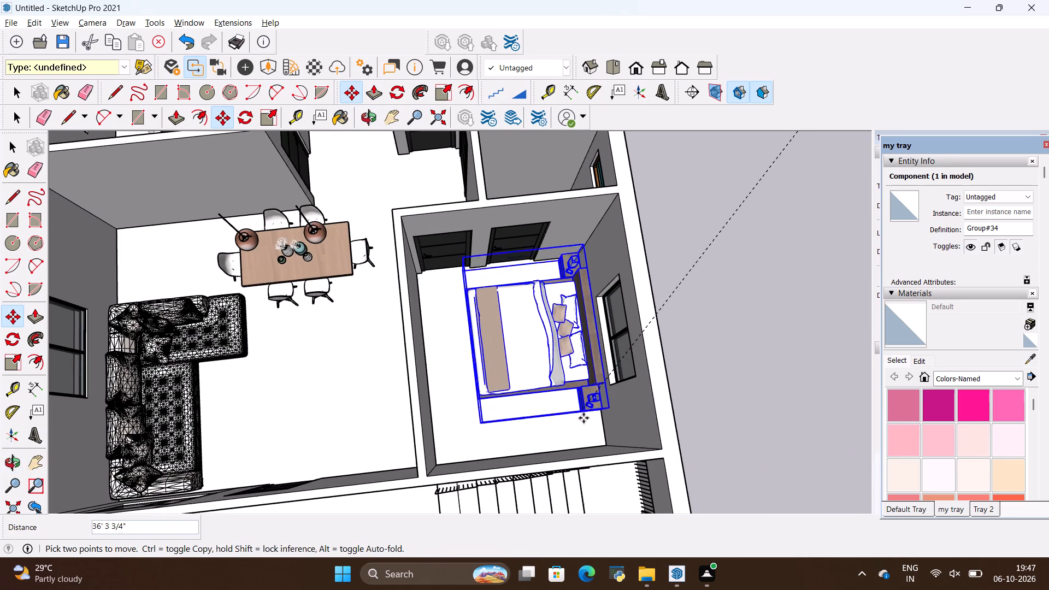
click(589, 428)
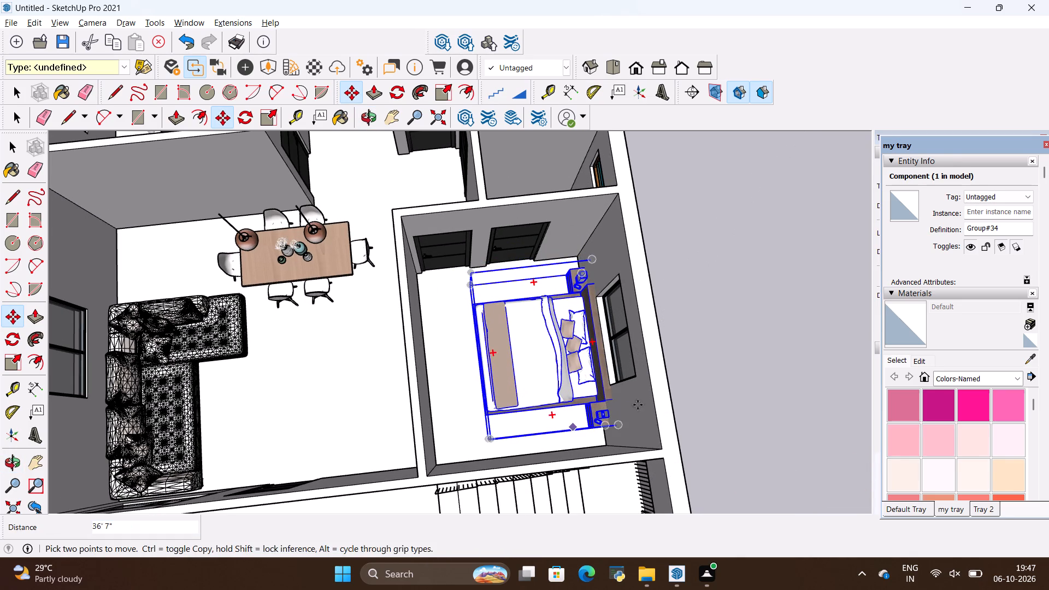
key(space)
click(715, 371)
Examine the bed's placement in the staircase-side bedroom from above and around, down to where its base meets the floor.
middle_drag(544, 451, 753, 474)
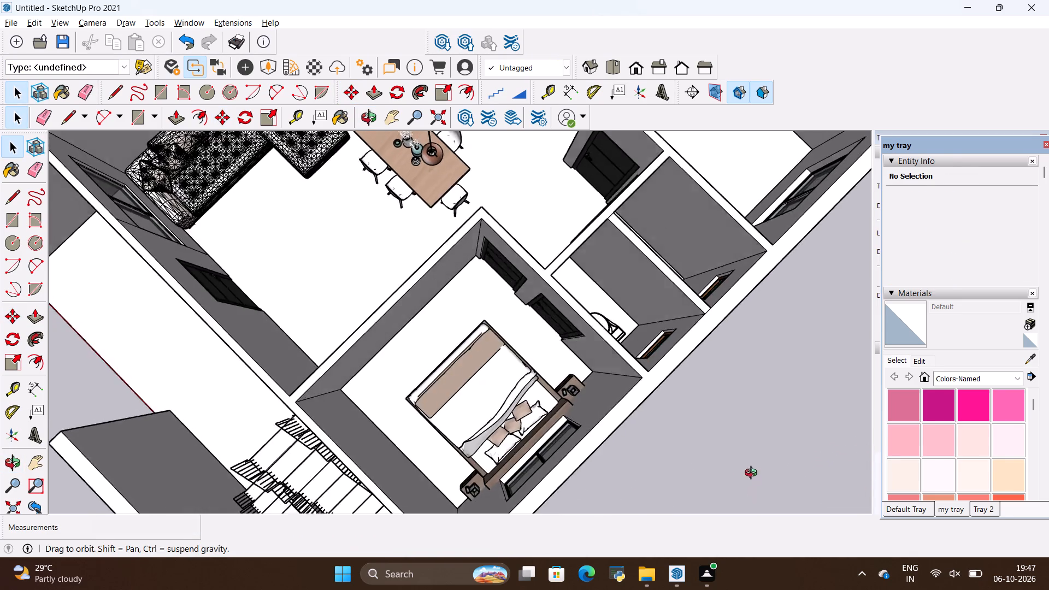
middle_drag(753, 474, 575, 397)
scroll(371, 406, down, 4)
middle_drag(296, 426, 439, 494)
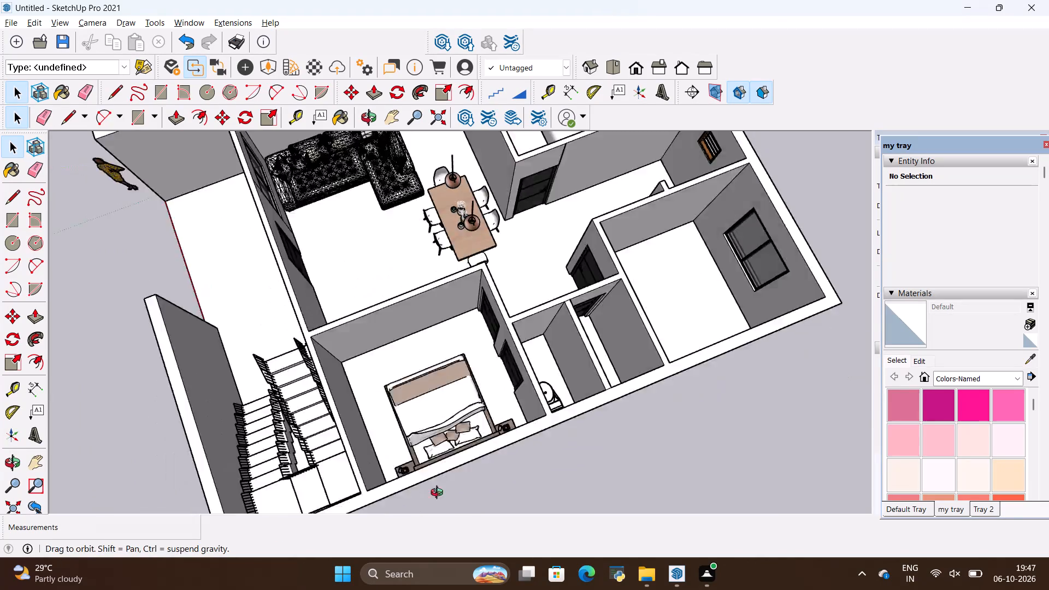
middle_drag(439, 494, 664, 391)
middle_drag(547, 462, 702, 476)
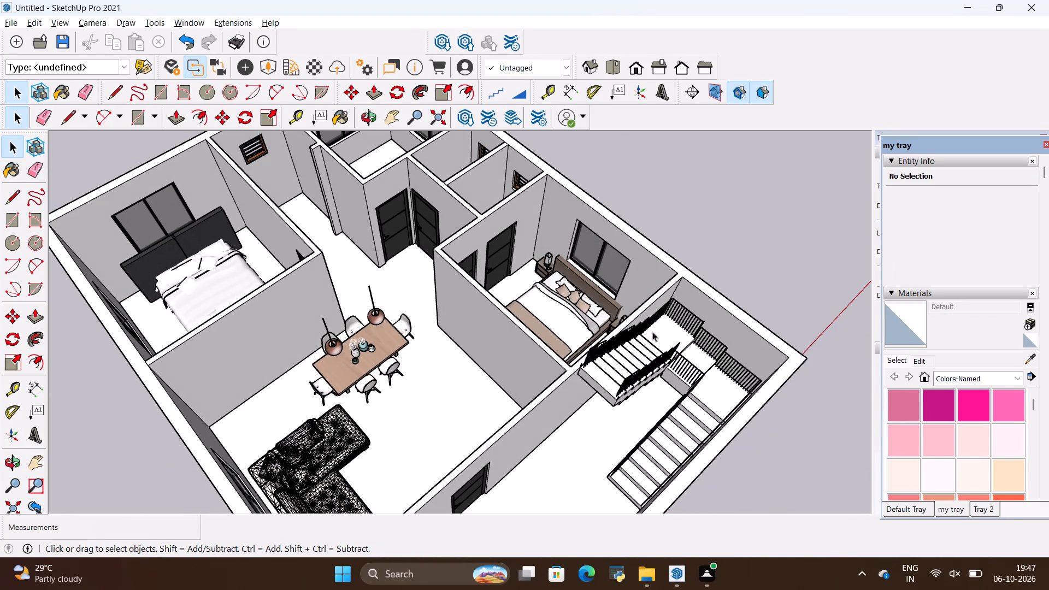
scroll(602, 107, up, 3)
scroll(630, 240, up, 12)
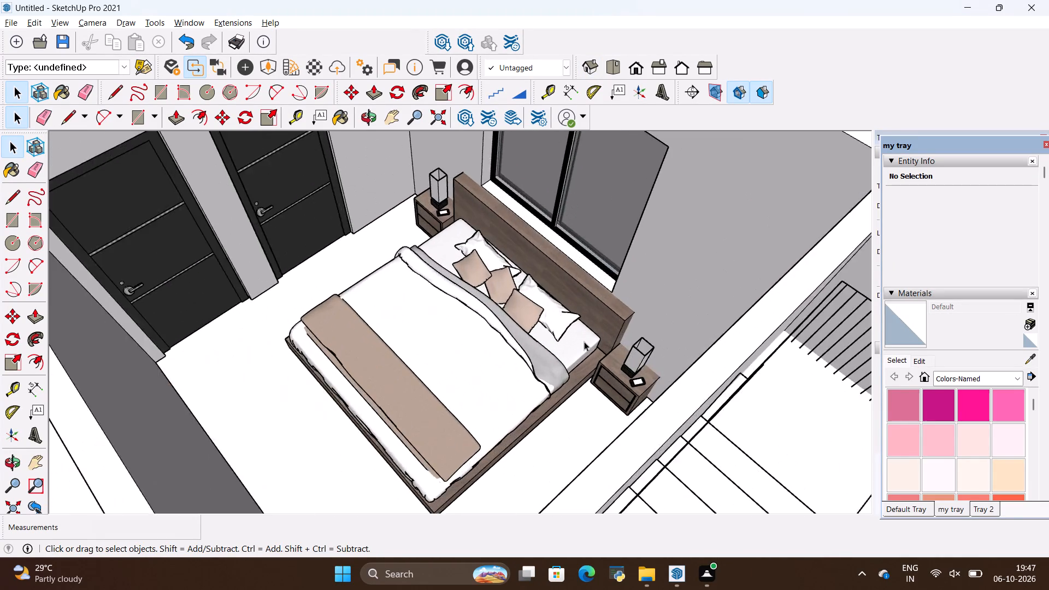
scroll(584, 341, up, 7)
scroll(608, 337, down, 5)
middle_drag(530, 385, 585, 353)
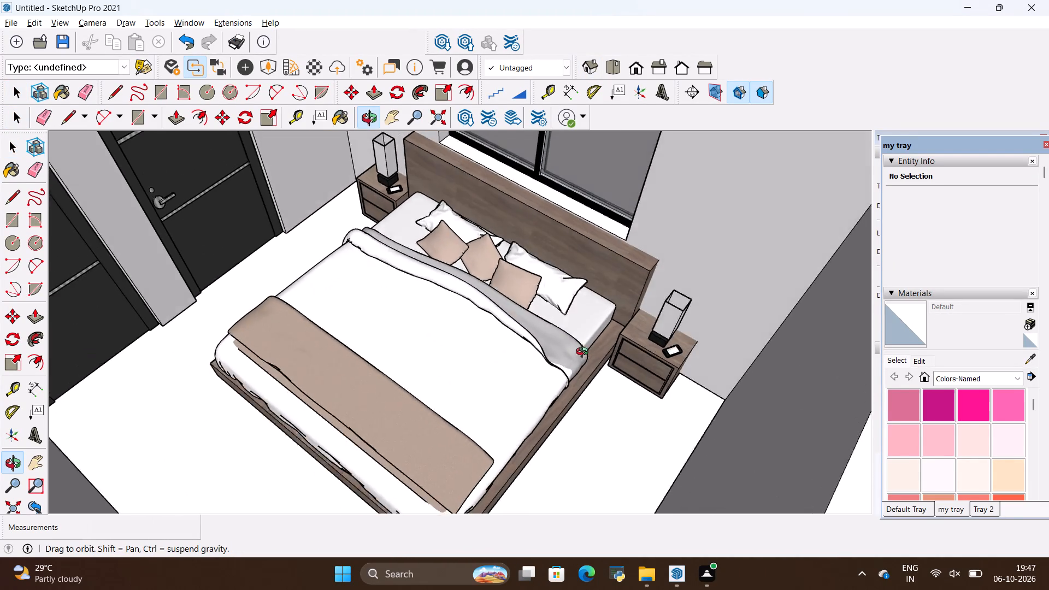
middle_drag(585, 353, 590, 336)
scroll(590, 260, up, 5)
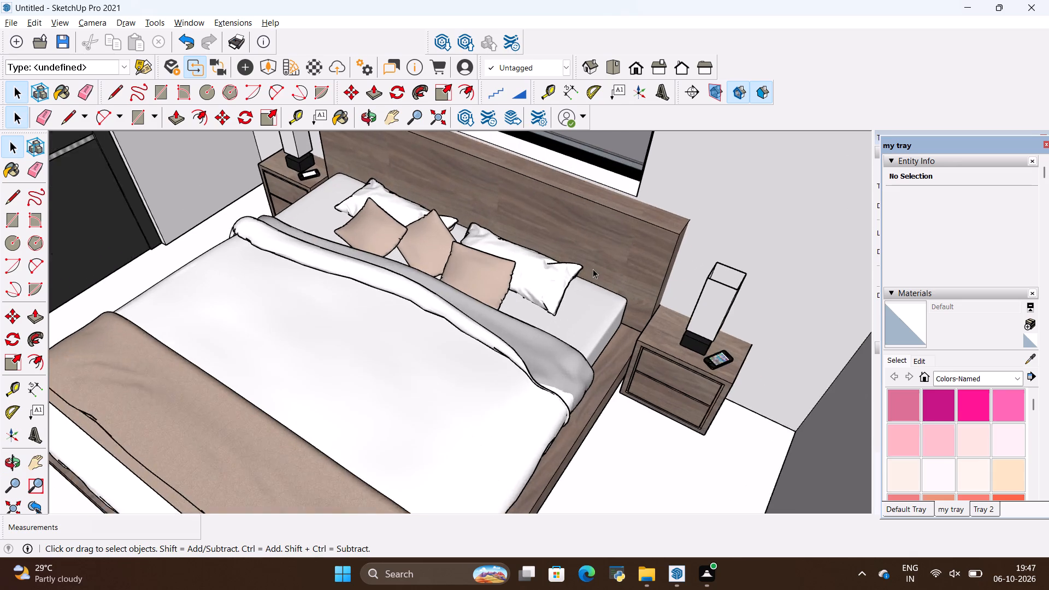
scroll(593, 269, up, 2)
middle_drag(630, 271, 699, 108)
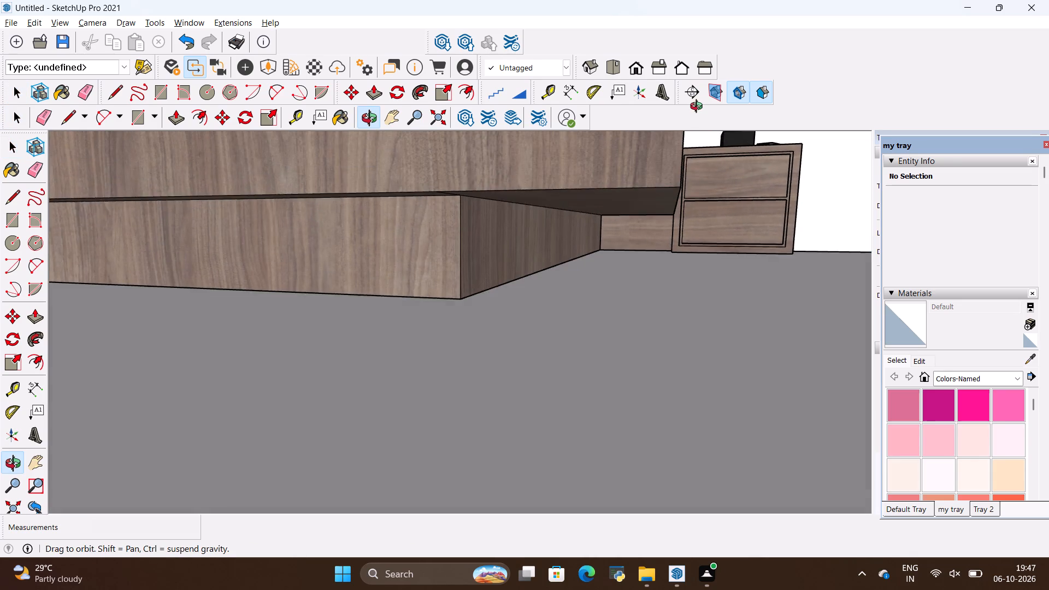
middle_drag(699, 108, 696, 97)
Move the floor slab group a short distance downward beneath the bed's base.
click(616, 173)
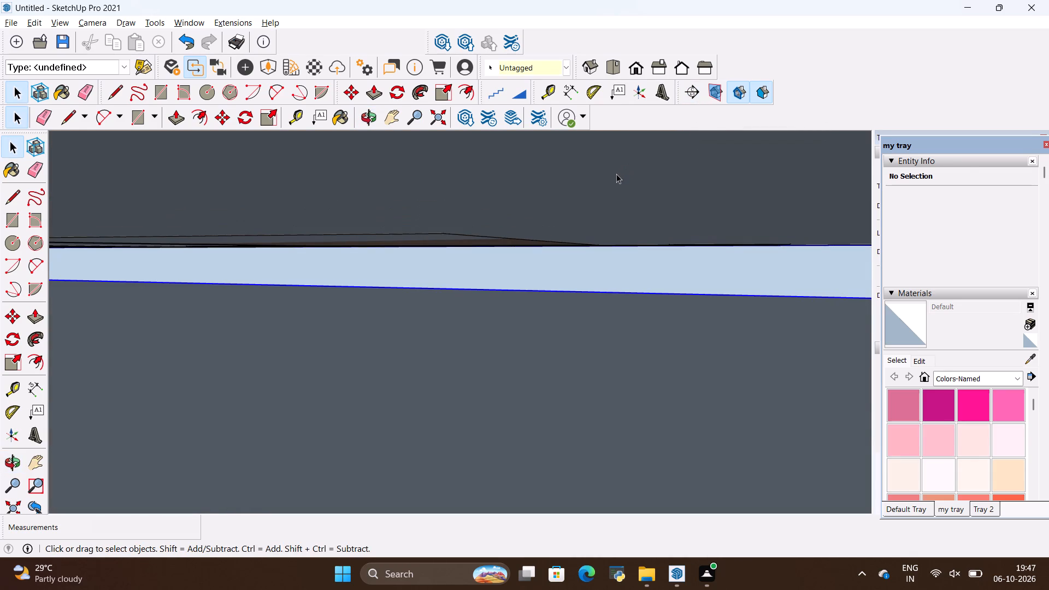
click(616, 248)
key(m)
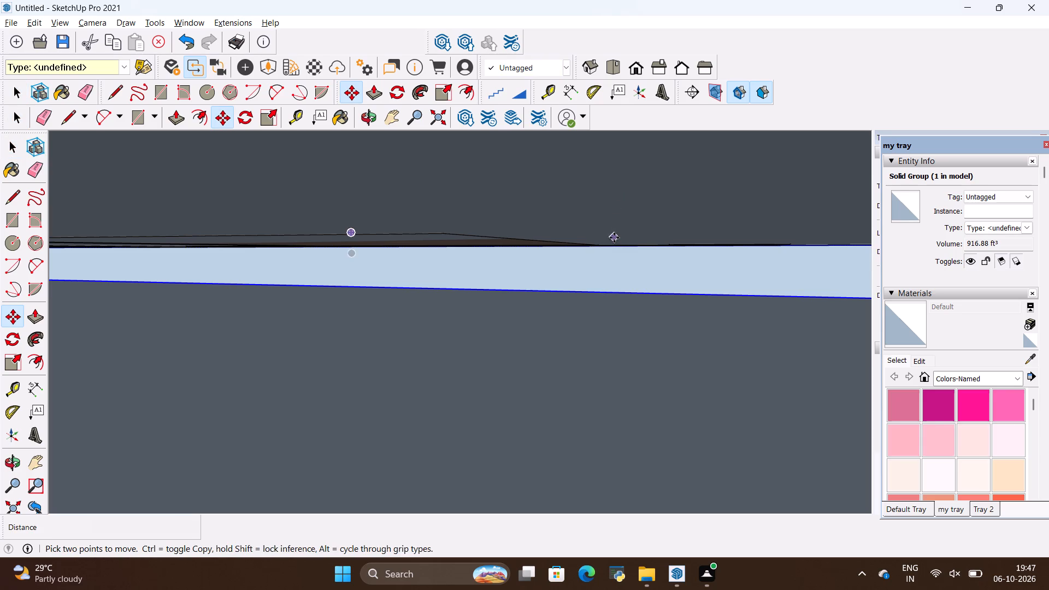
click(614, 238)
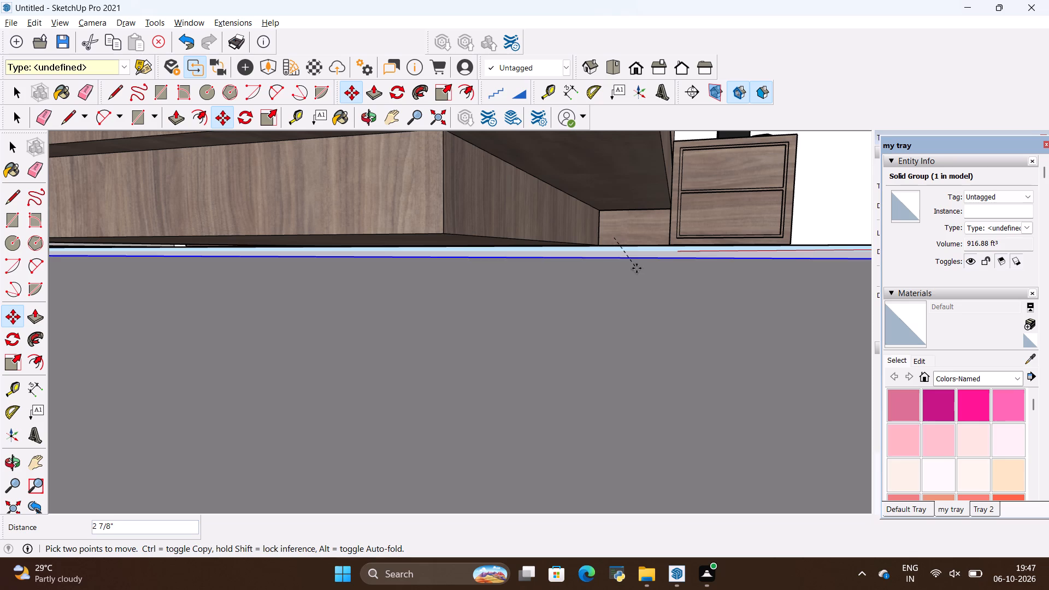
click(637, 252)
scroll(637, 269, down, 4)
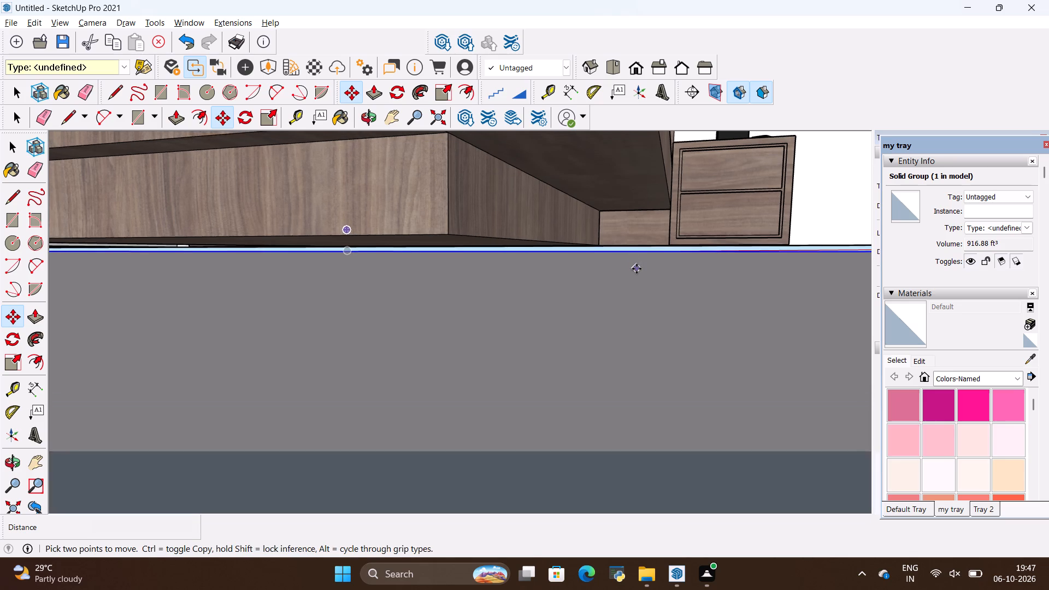
scroll(637, 269, down, 8)
click(634, 233)
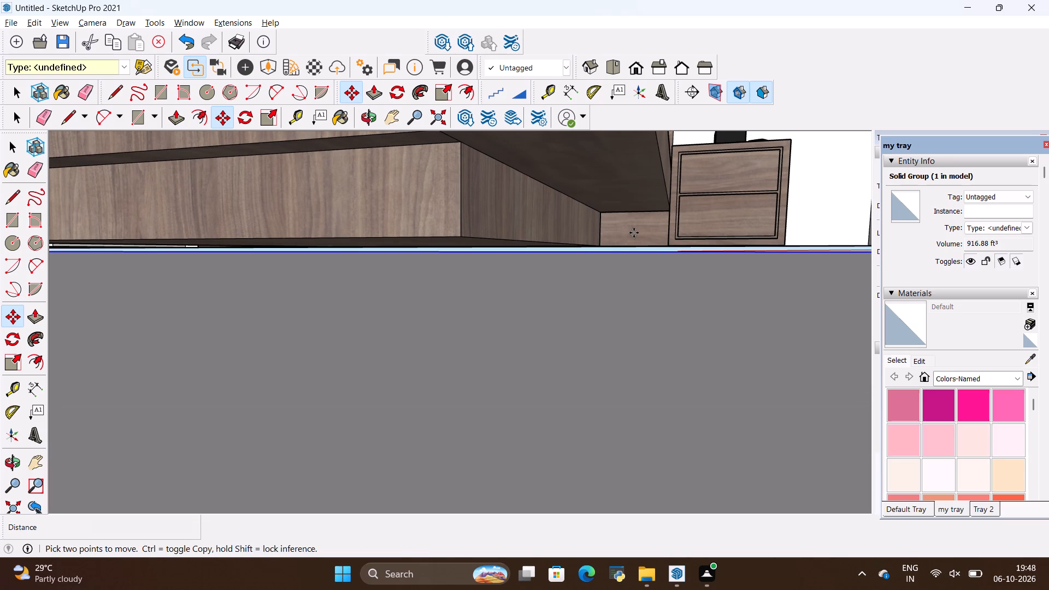
Examine the staircase-side bedroom's bed and nightstand, checking how their bases meet the floor slab and walls.
key(space)
click(638, 229)
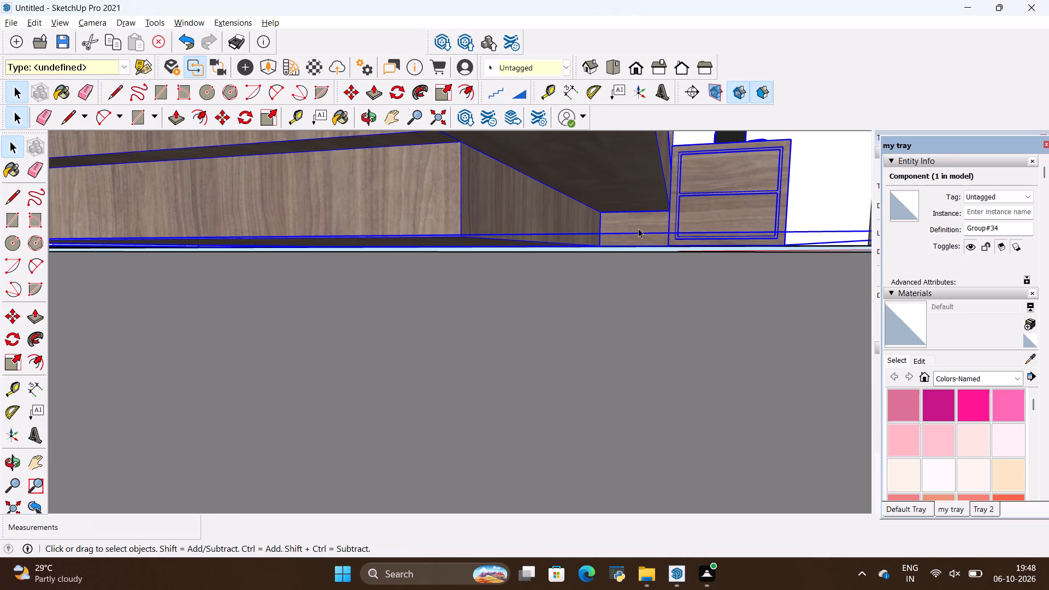
scroll(638, 228, down, 5)
middle_drag(686, 211, 719, 302)
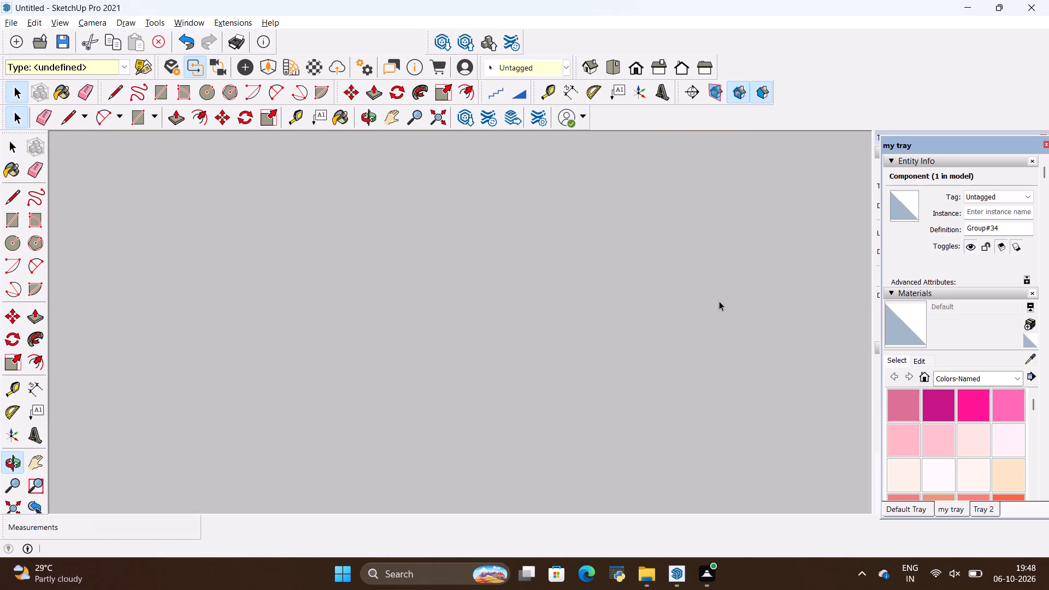
scroll(718, 301, down, 20)
scroll(718, 301, down, 19)
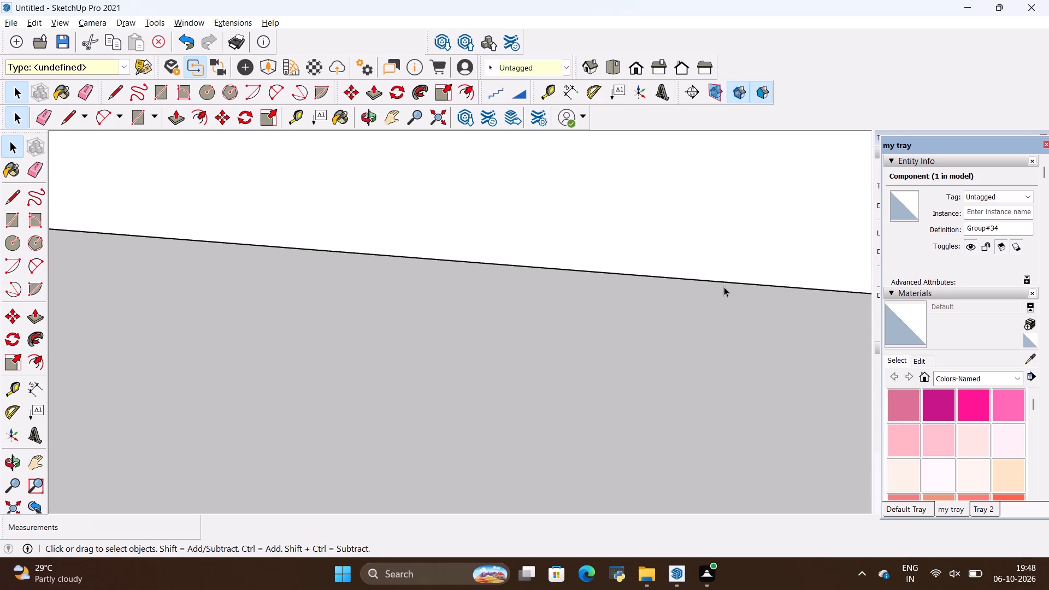
scroll(724, 287, down, 10)
scroll(727, 285, down, 13)
scroll(727, 285, down, 13)
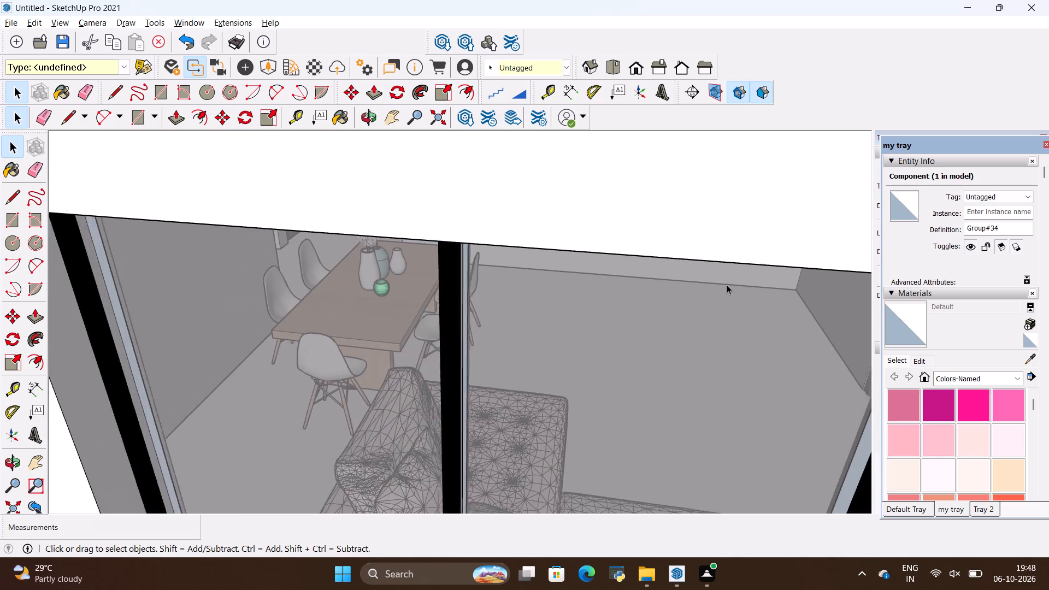
scroll(416, 281, down, 20)
middle_drag(579, 262, 636, 370)
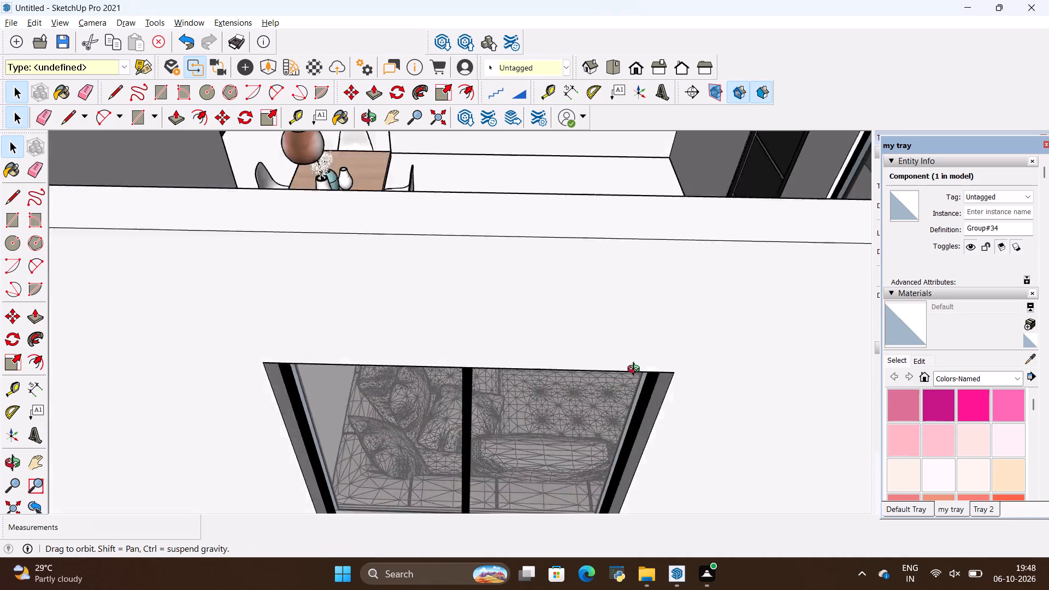
middle_drag(636, 370, 664, 414)
scroll(663, 413, down, 20)
scroll(663, 413, down, 13)
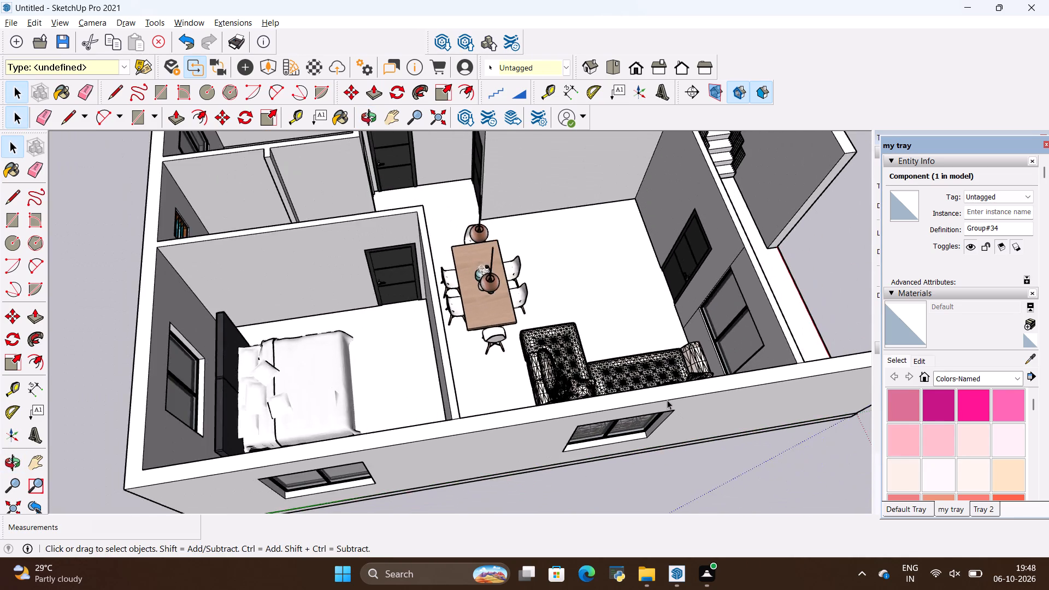
scroll(667, 400, down, 18)
scroll(631, 224, up, 10)
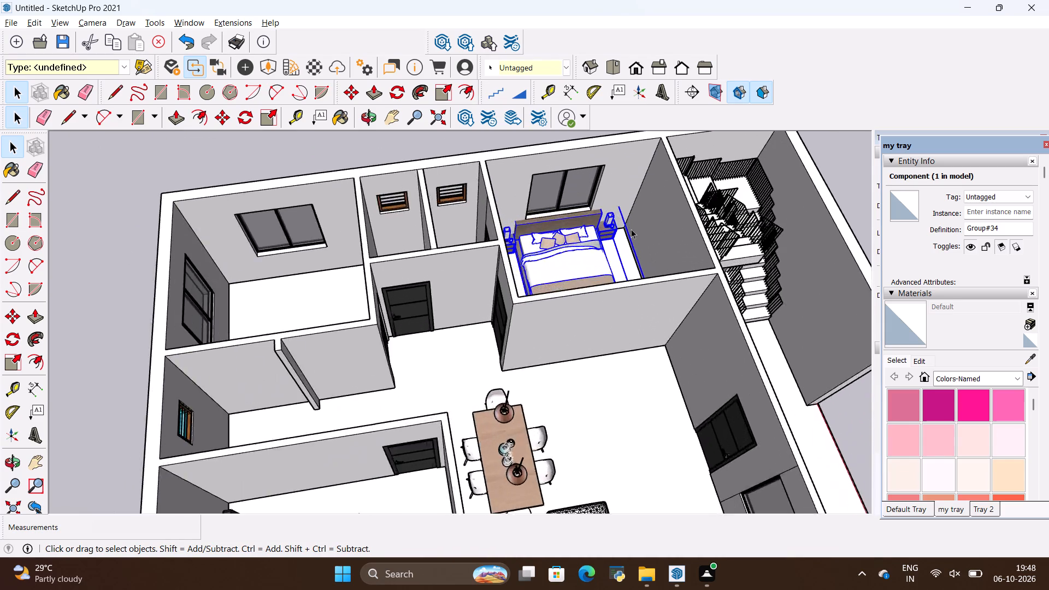
scroll(631, 229, up, 9)
middle_drag(638, 238, 537, 191)
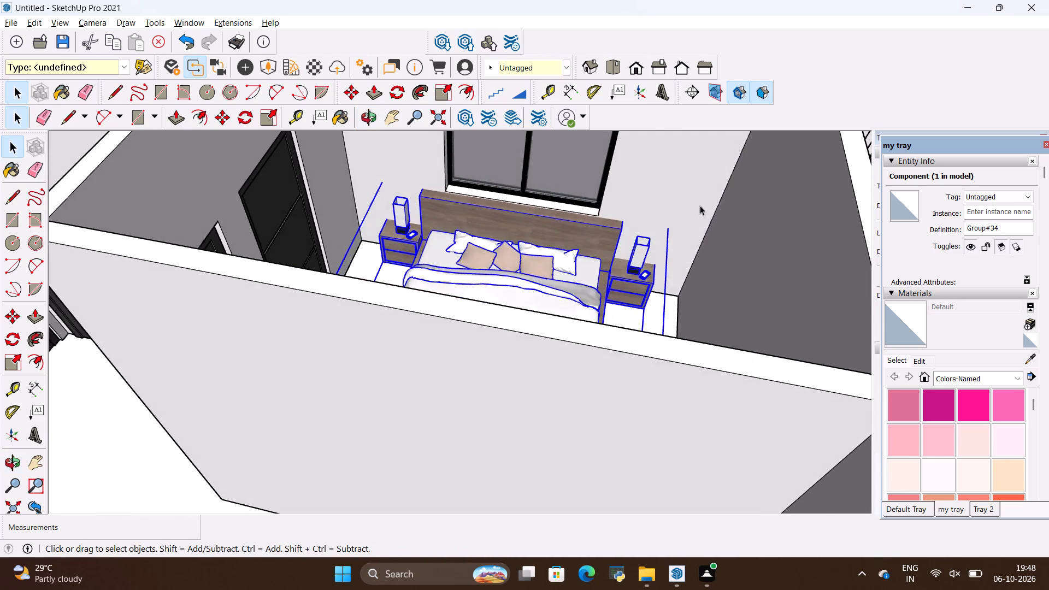
scroll(700, 205, up, 20)
middle_drag(605, 285, 583, 157)
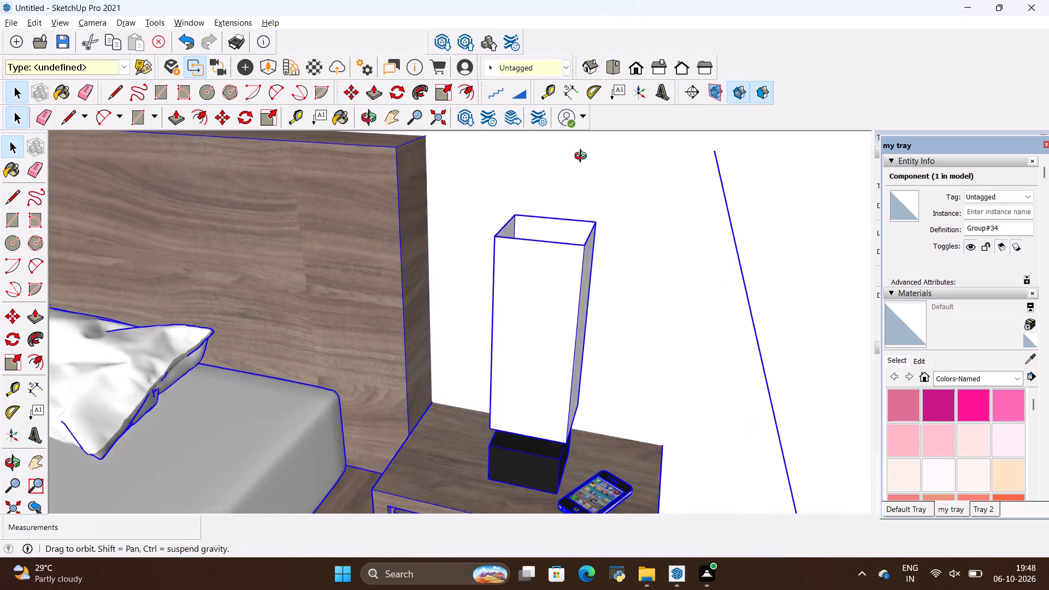
middle_drag(583, 157, 588, 132)
scroll(590, 161, down, 9)
middle_drag(608, 345, 605, 280)
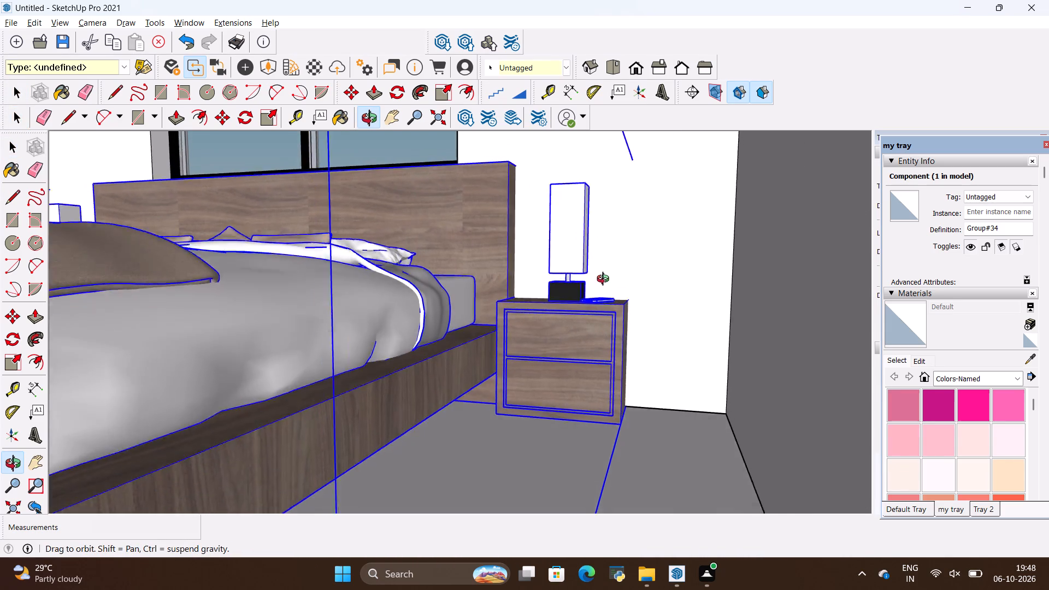
middle_drag(605, 280, 606, 234)
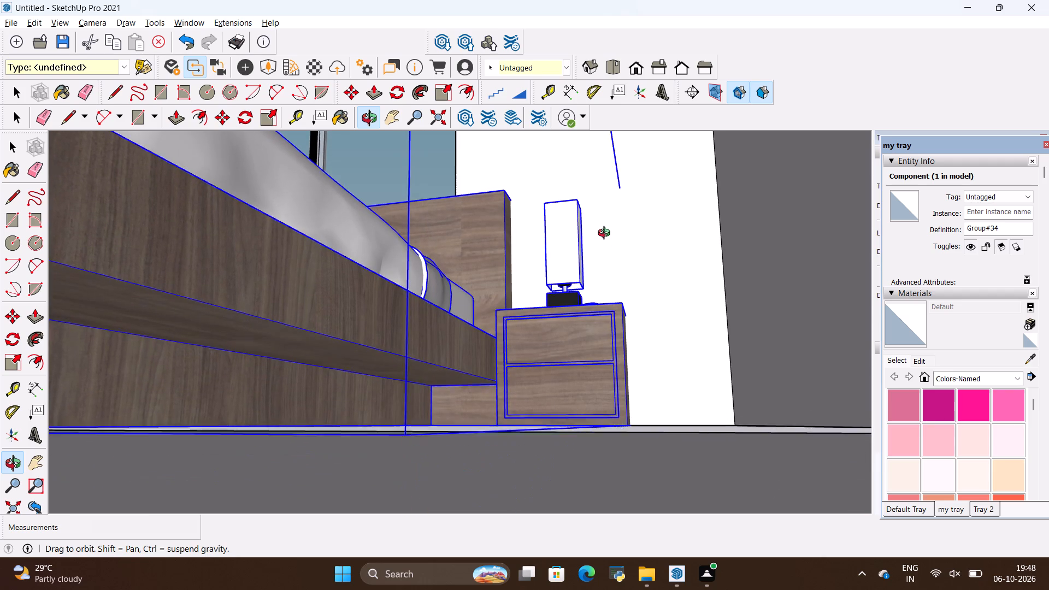
middle_drag(606, 234, 608, 244)
scroll(679, 405, up, 8)
middle_drag(679, 416, 683, 399)
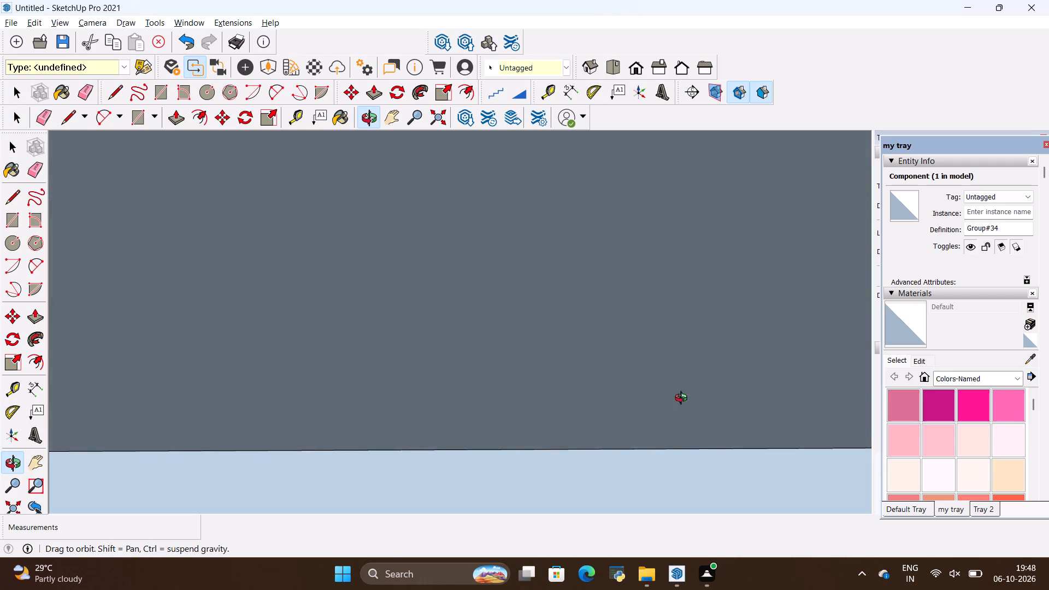
middle_drag(683, 399, 686, 422)
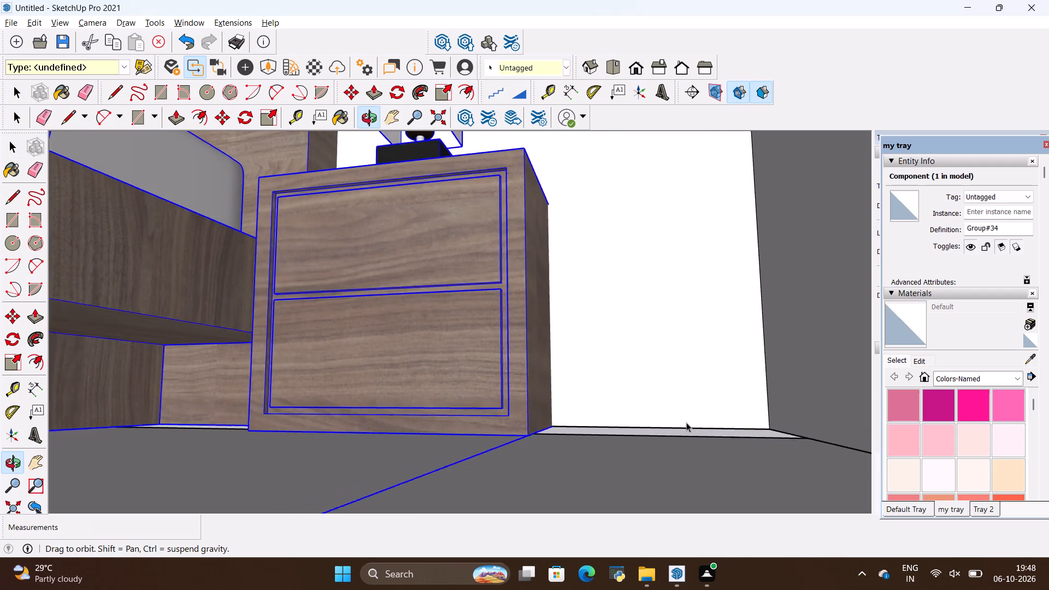
middle_drag(686, 422, 686, 422)
scroll(685, 422, up, 1)
scroll(685, 422, down, 13)
middle_drag(727, 269, 788, 547)
scroll(599, 440, down, 20)
scroll(599, 440, down, 6)
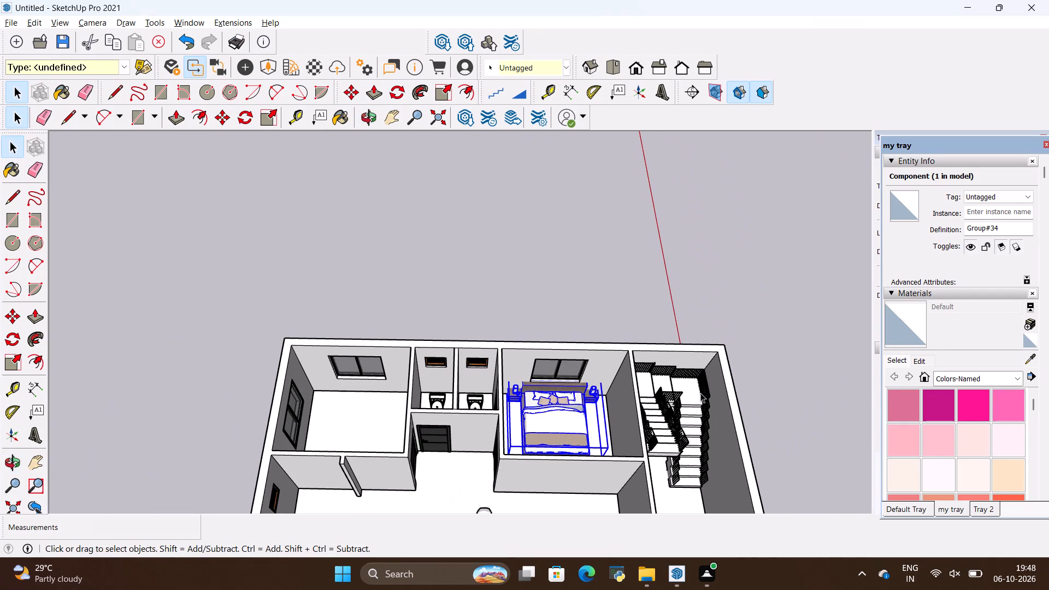
Move the floor slab group by its top outer corner up toward the staircase-side outer wall's bottom corner.
middle_drag(766, 406, 411, 234)
scroll(455, 214, down, 5)
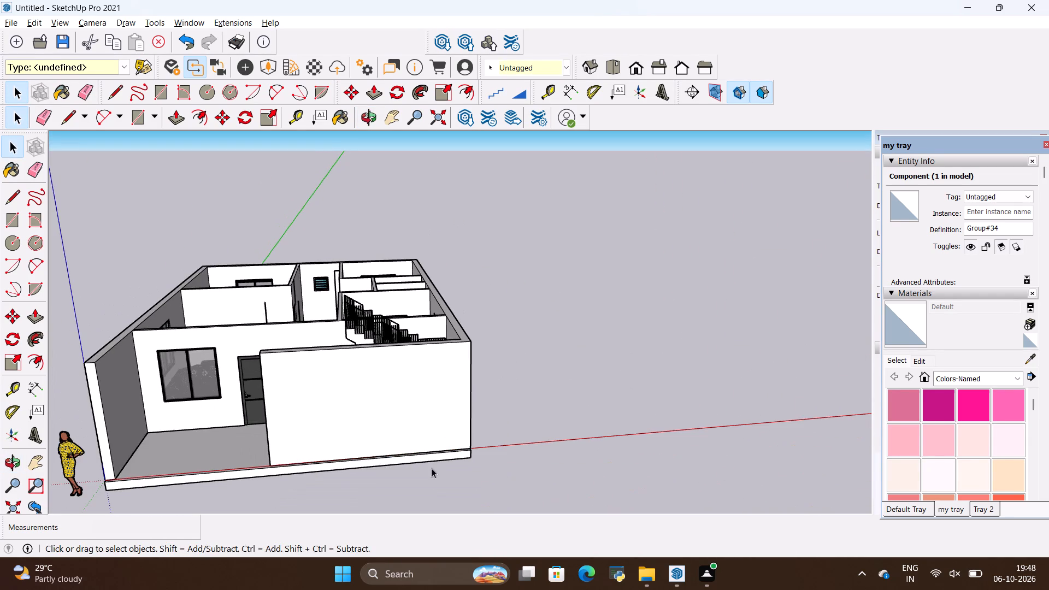
middle_drag(427, 476, 462, 381)
scroll(481, 377, up, 12)
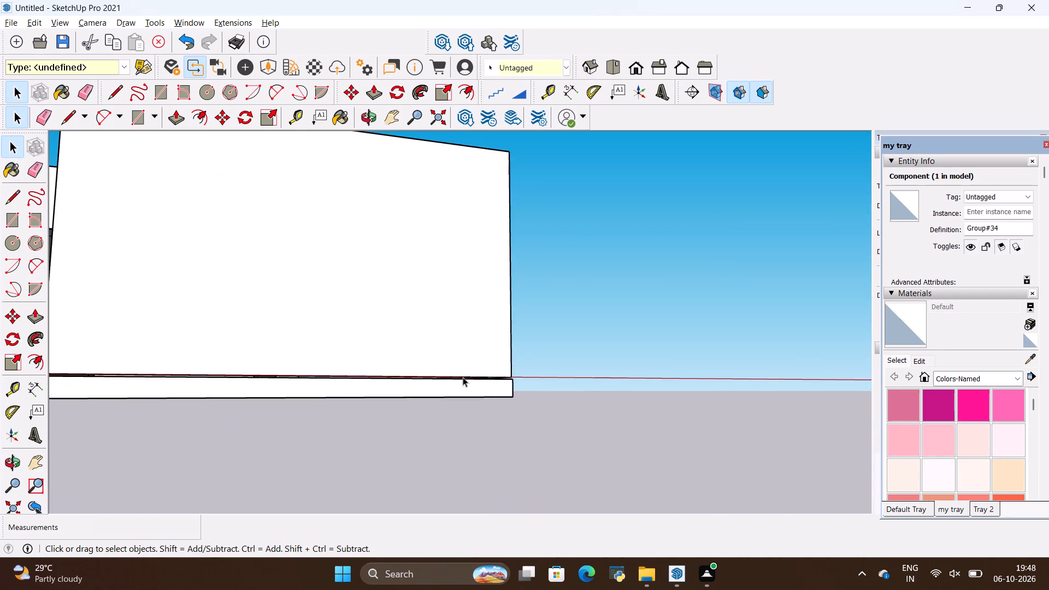
scroll(463, 377, up, 6)
middle_drag(493, 363, 482, 381)
scroll(493, 397, up, 14)
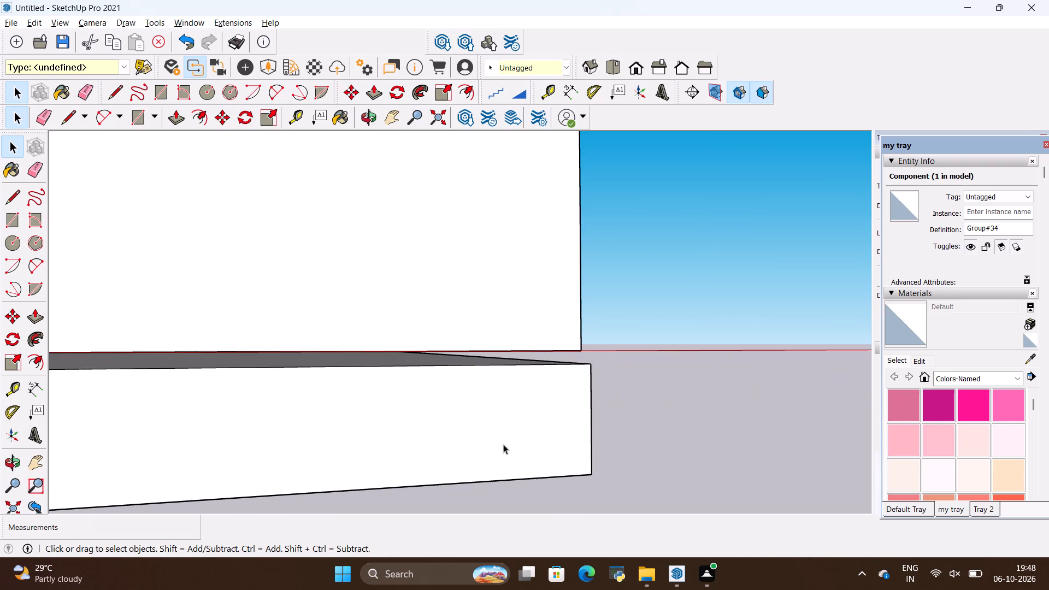
click(528, 436)
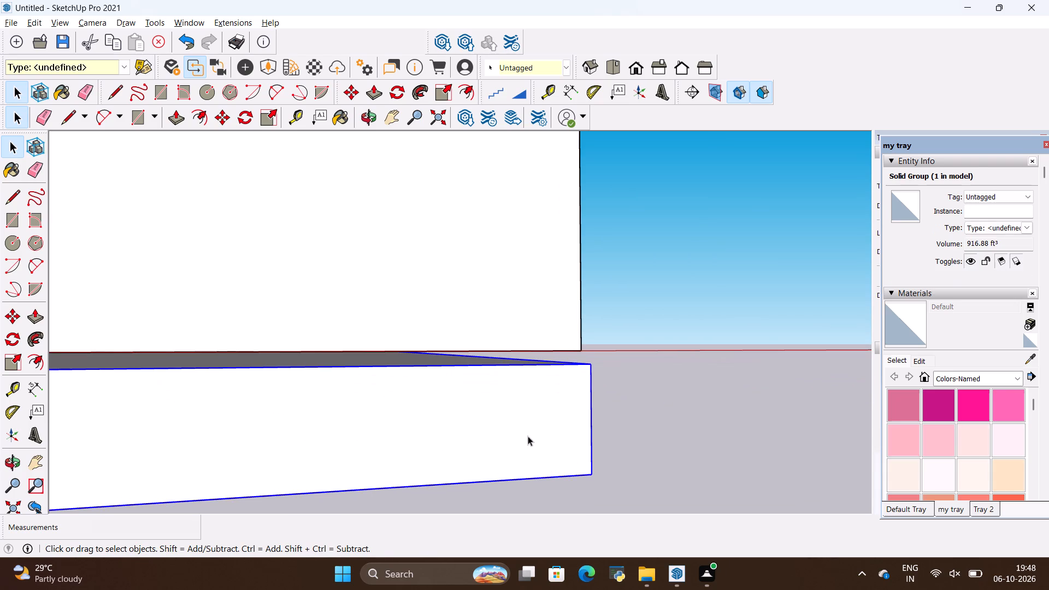
key(m)
click(591, 367)
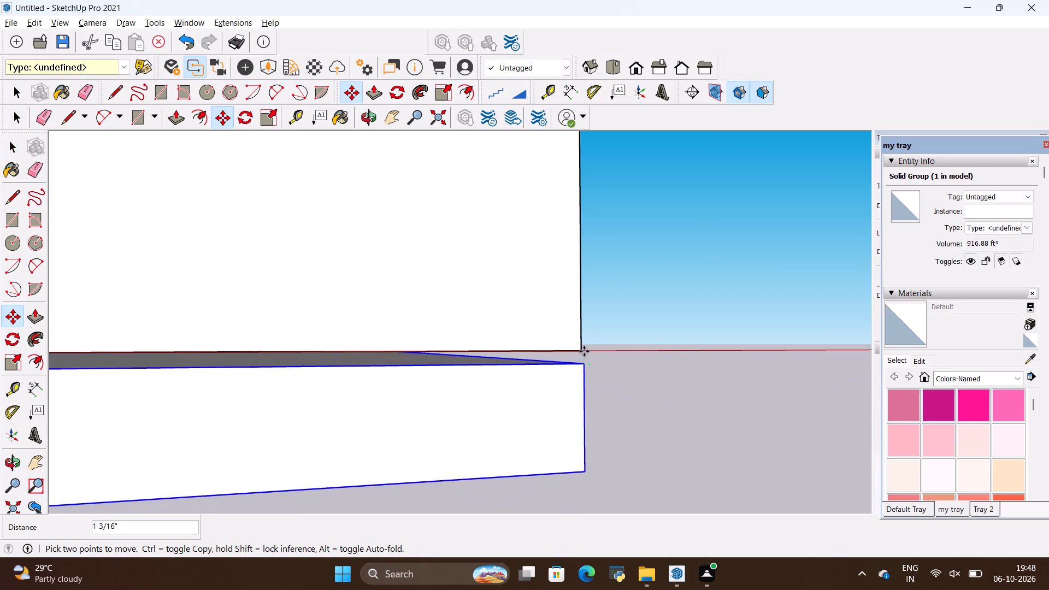
click(581, 348)
key(space)
click(618, 317)
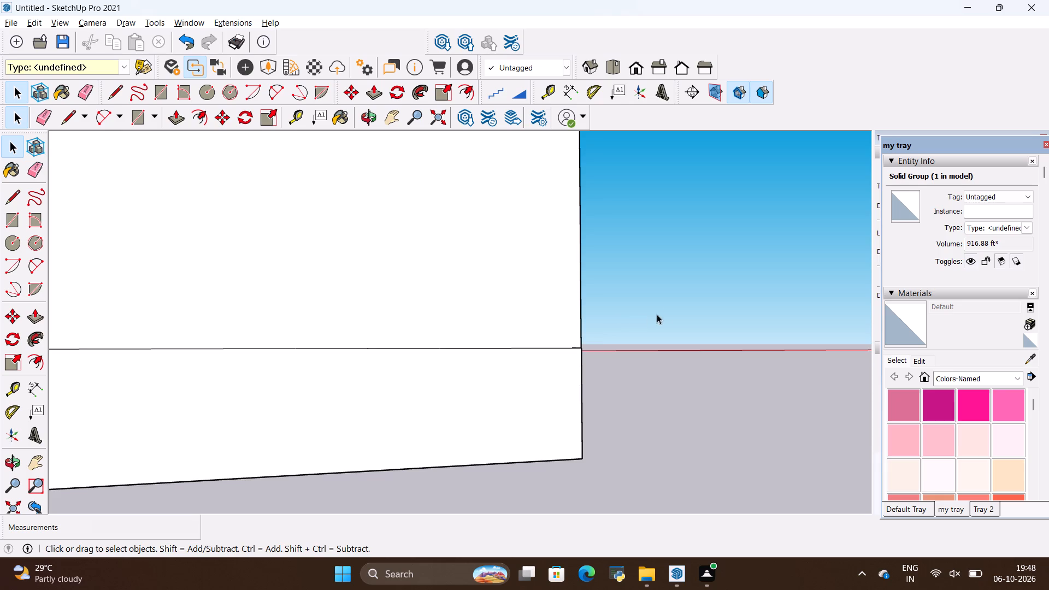
Move the floor slab group about 1 7/8" so its top corner snaps exactly to the outer wall's bottom corner.
scroll(647, 306, down, 8)
middle_drag(463, 259, 616, 410)
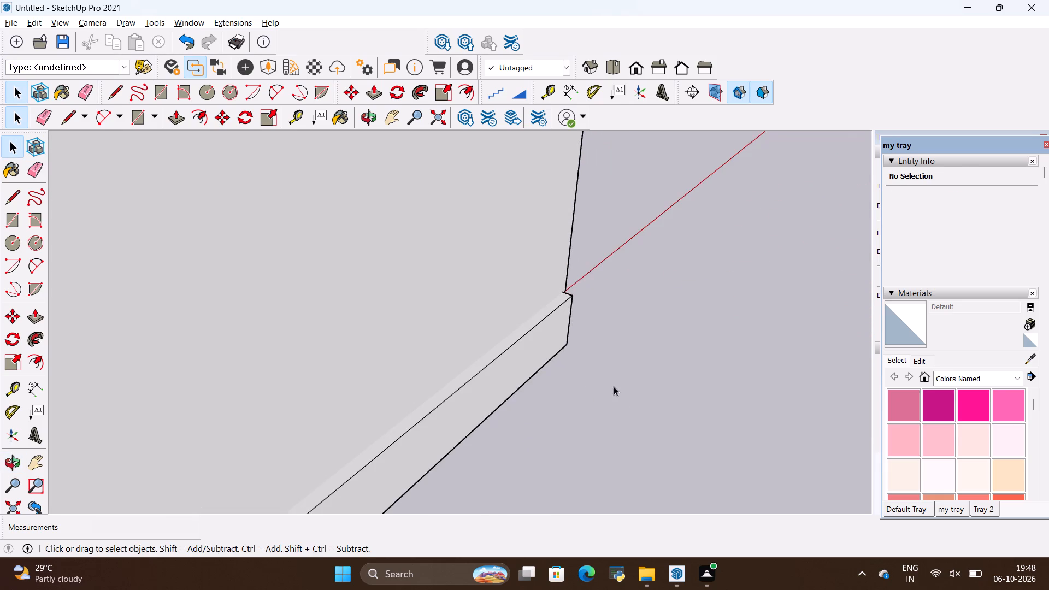
scroll(606, 369, down, 5)
middle_drag(397, 326, 407, 334)
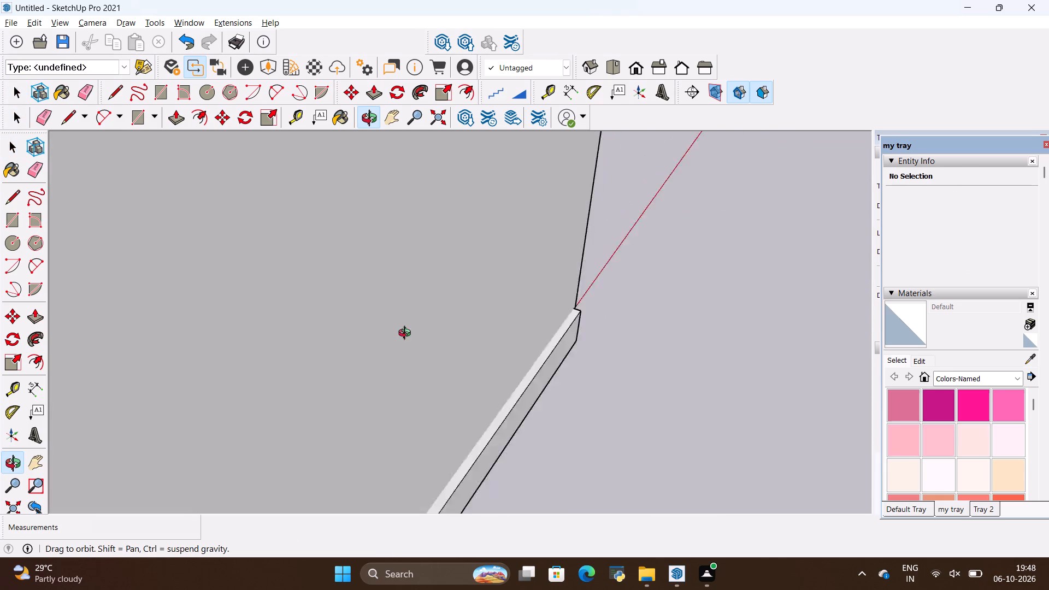
middle_drag(407, 334, 308, 270)
scroll(570, 337, up, 9)
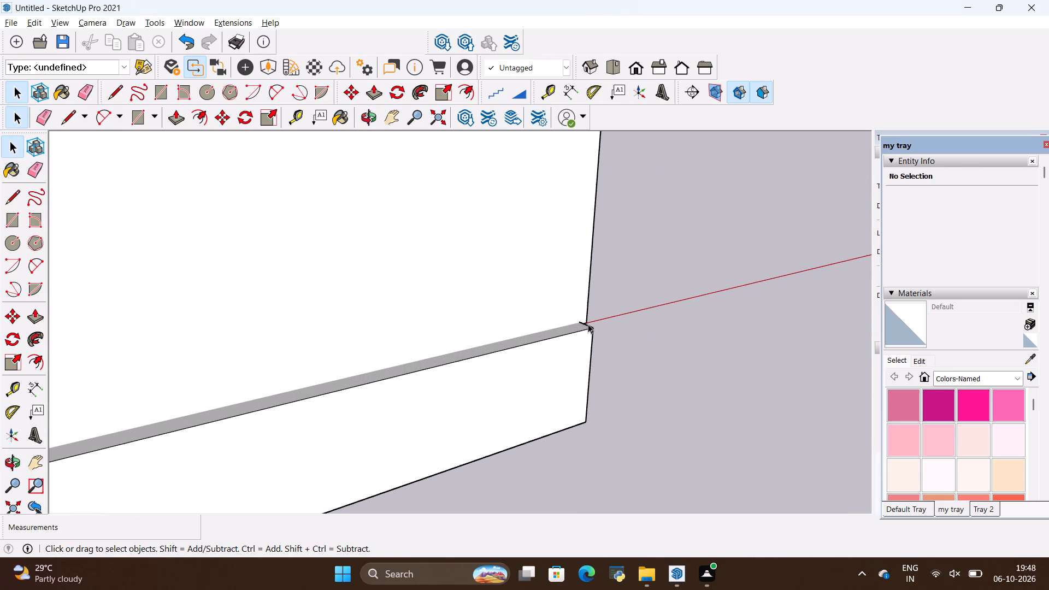
click(573, 359)
key(m)
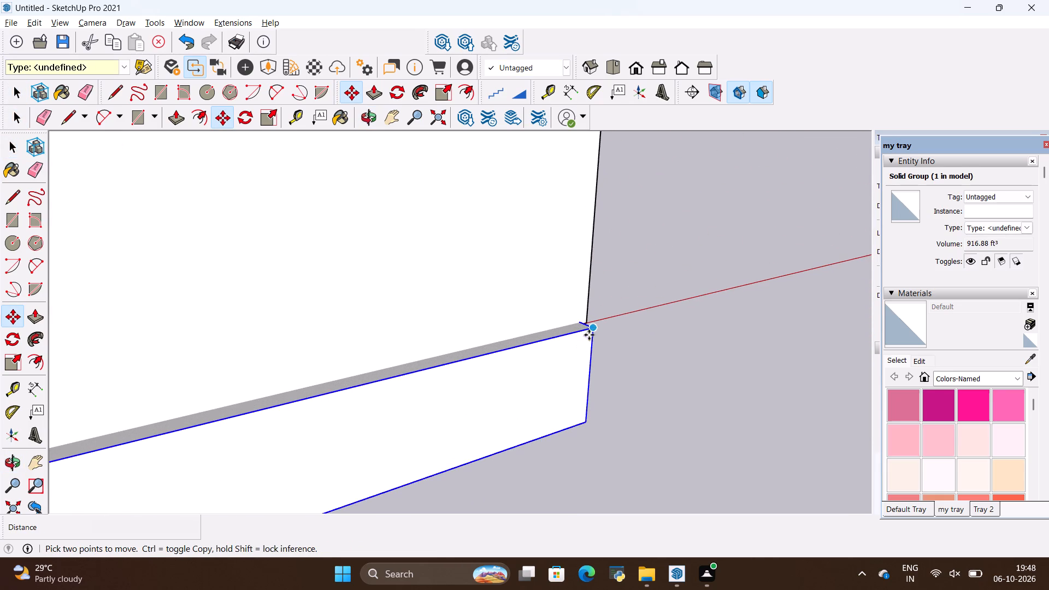
click(592, 333)
click(587, 320)
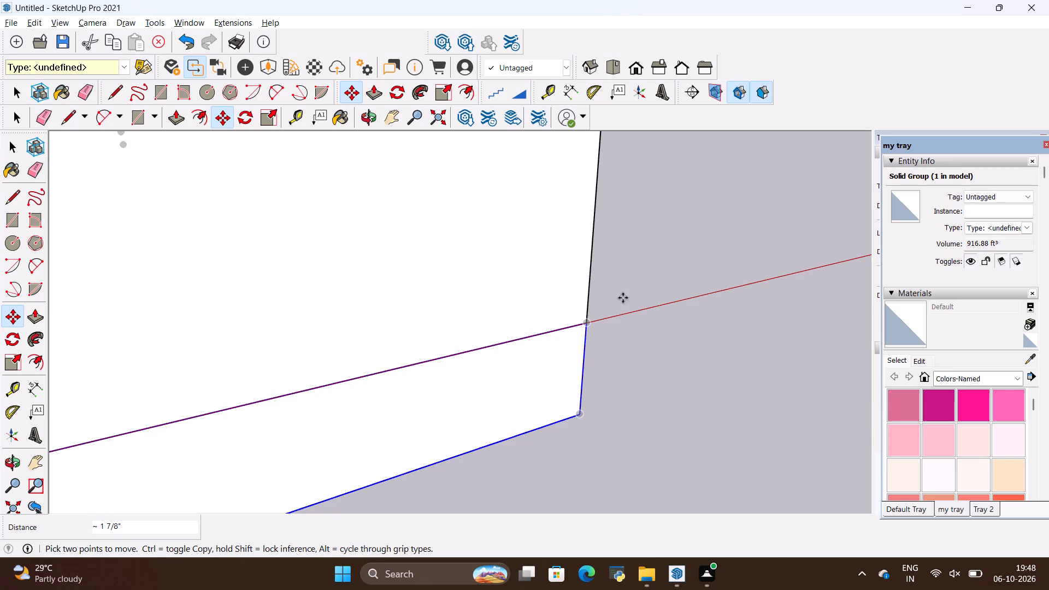
key(space)
click(622, 295)
Examine the whole house from above and outside, checking the slab's alignment along the outer walls and the furnished rooms.
scroll(631, 309, down, 2)
middle_drag(630, 312, 559, 424)
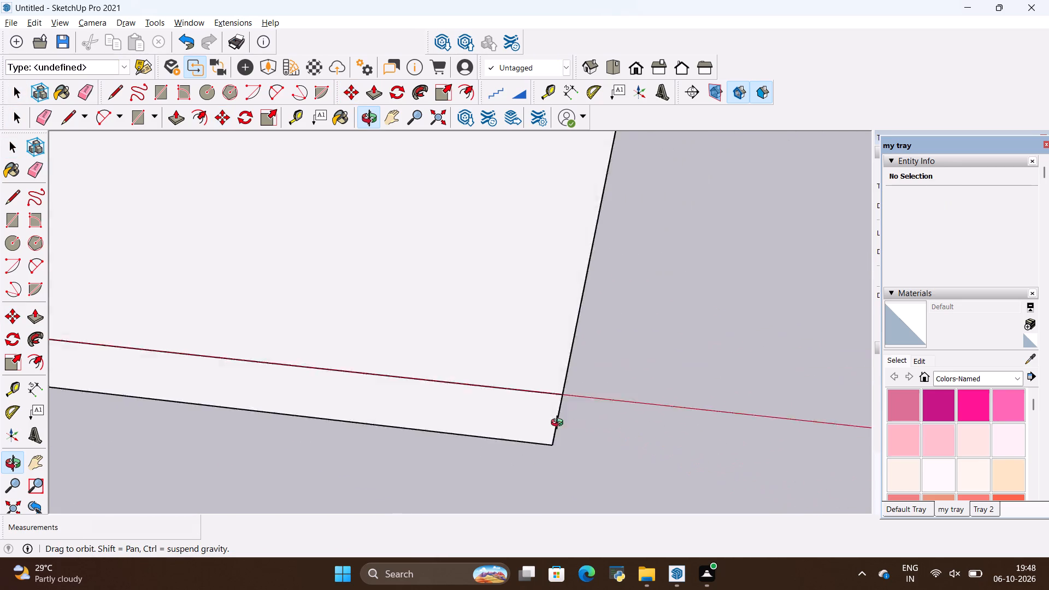
middle_drag(559, 424, 578, 422)
scroll(577, 414, down, 19)
scroll(492, 358, down, 6)
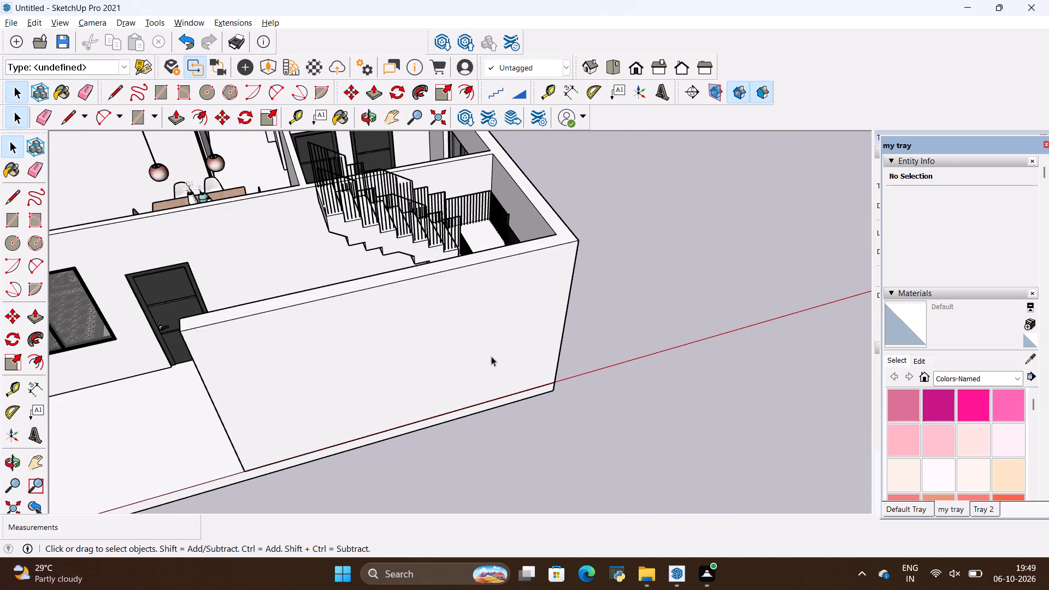
scroll(321, 351, down, 6)
scroll(450, 338, down, 5)
middle_drag(229, 376, 229, 377)
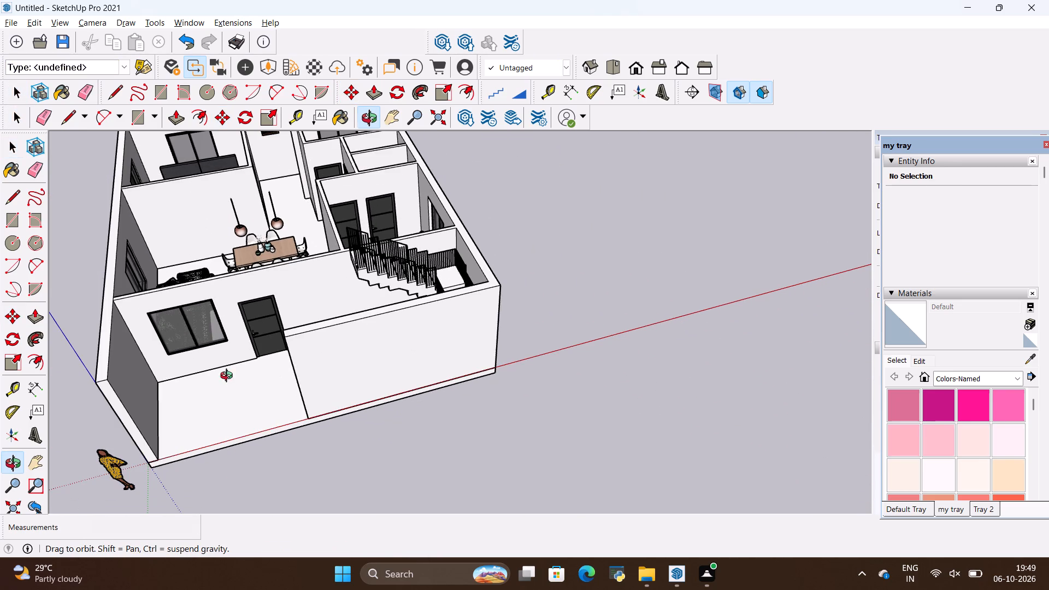
middle_drag(229, 377, 366, 394)
scroll(606, 298, down, 5)
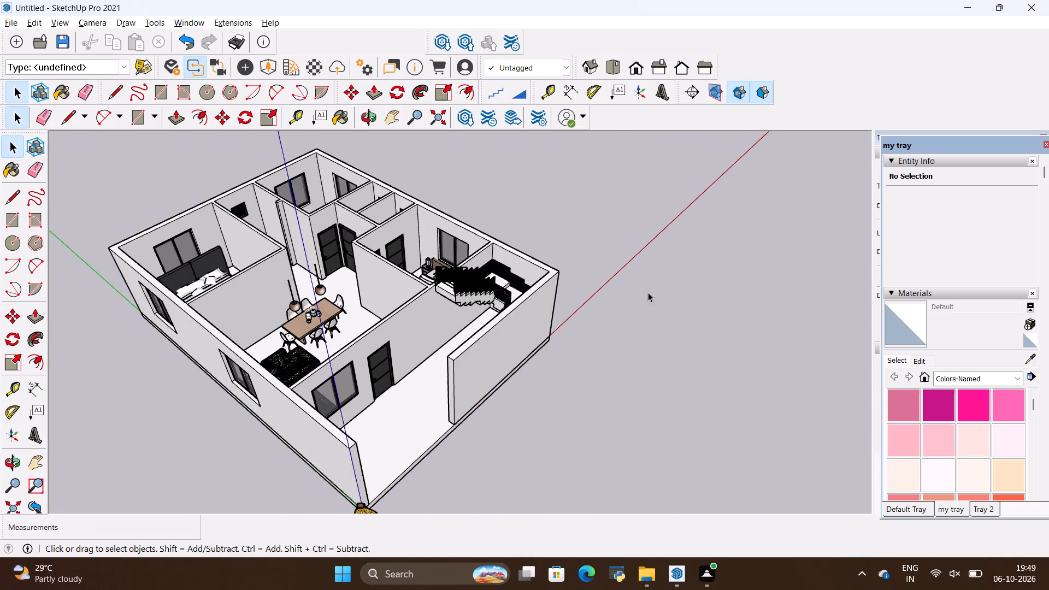
middle_drag(659, 265, 558, 381)
scroll(427, 338, down, 5)
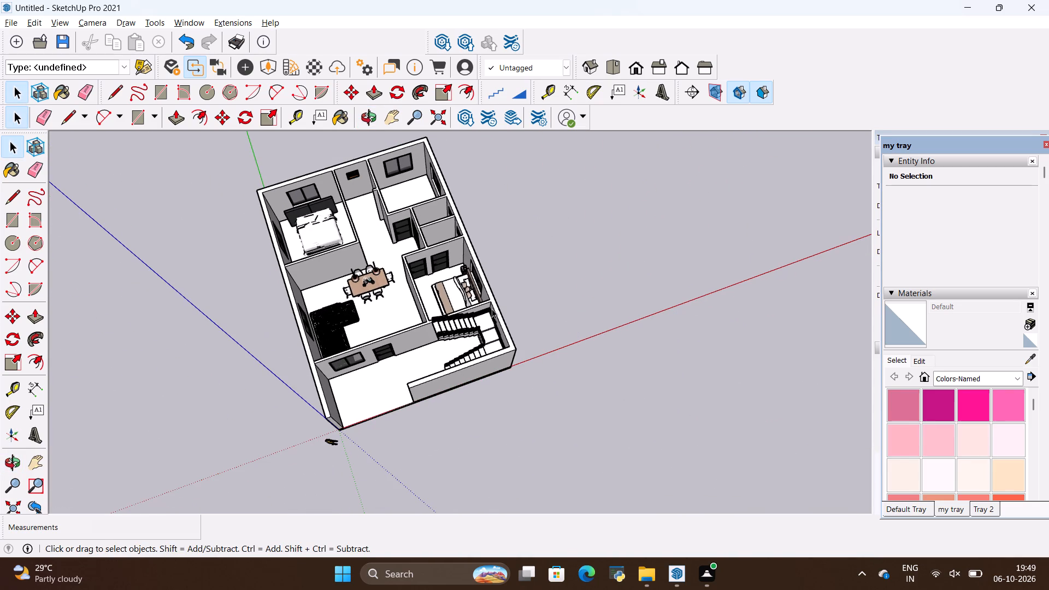
scroll(417, 311, down, 5)
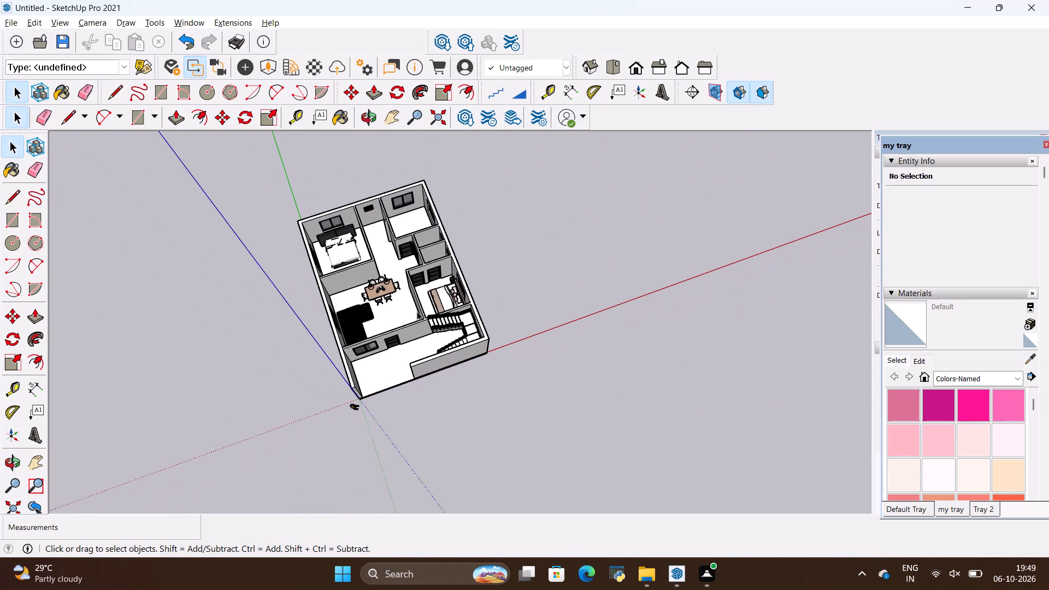
scroll(390, 304, up, 6)
scroll(379, 348, down, 4)
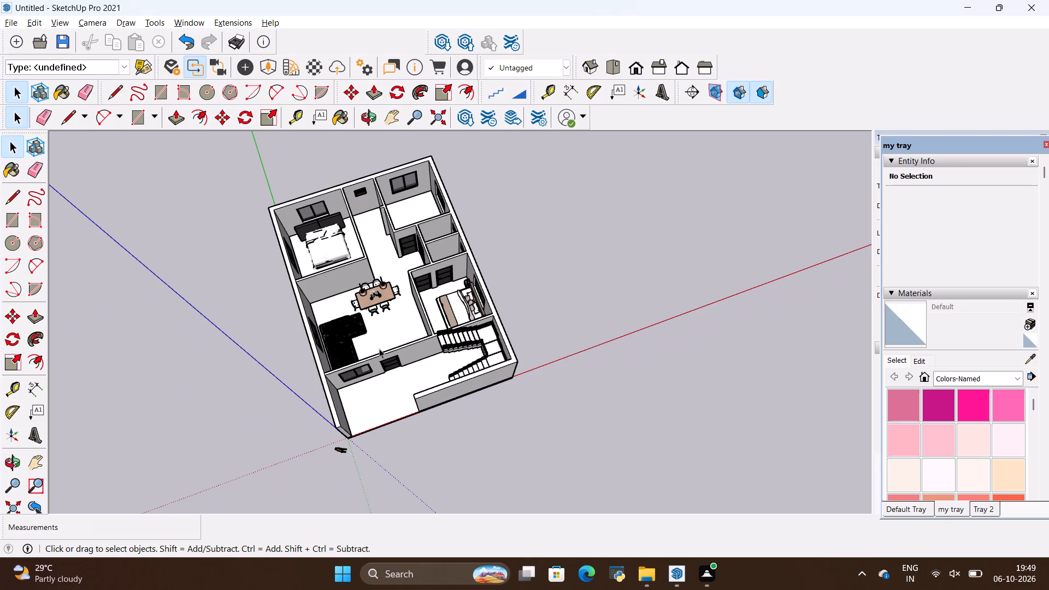
scroll(329, 359, down, 3)
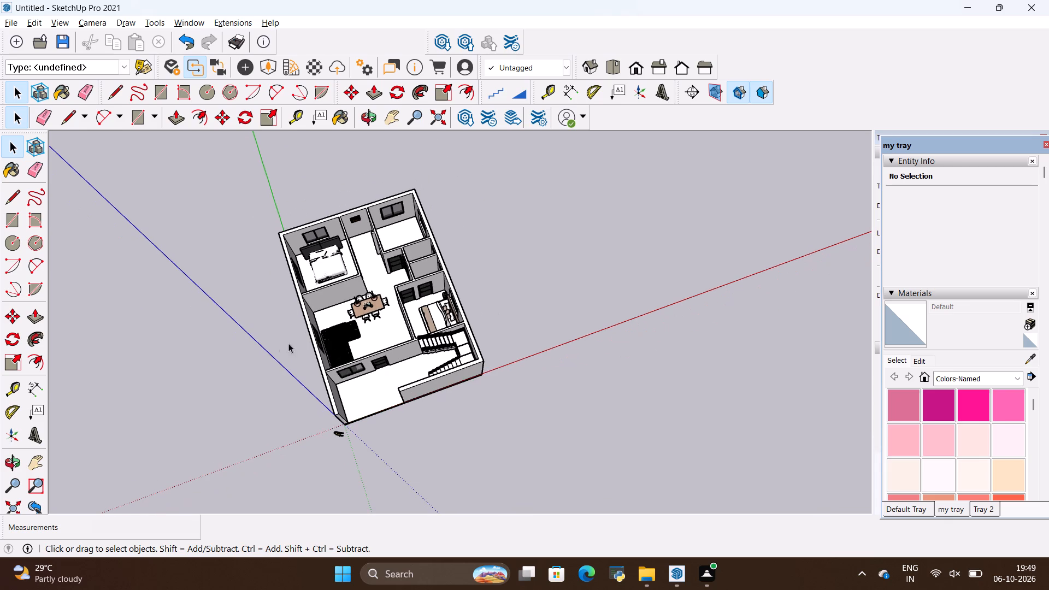
key(space)
click(273, 342)
middle_drag(270, 455, 527, 359)
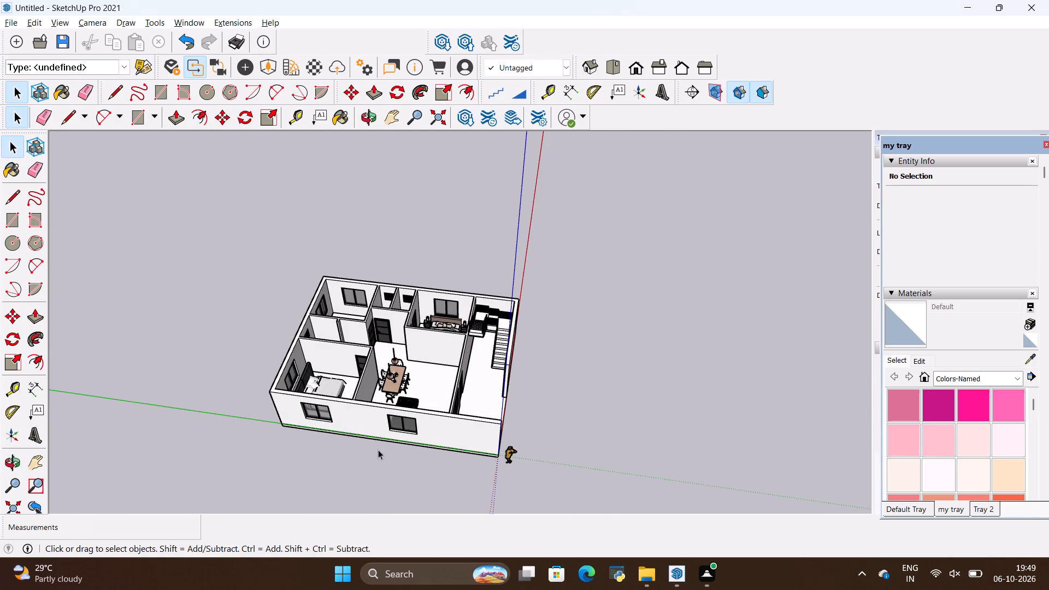
scroll(378, 451, up, 7)
middle_drag(379, 449, 406, 308)
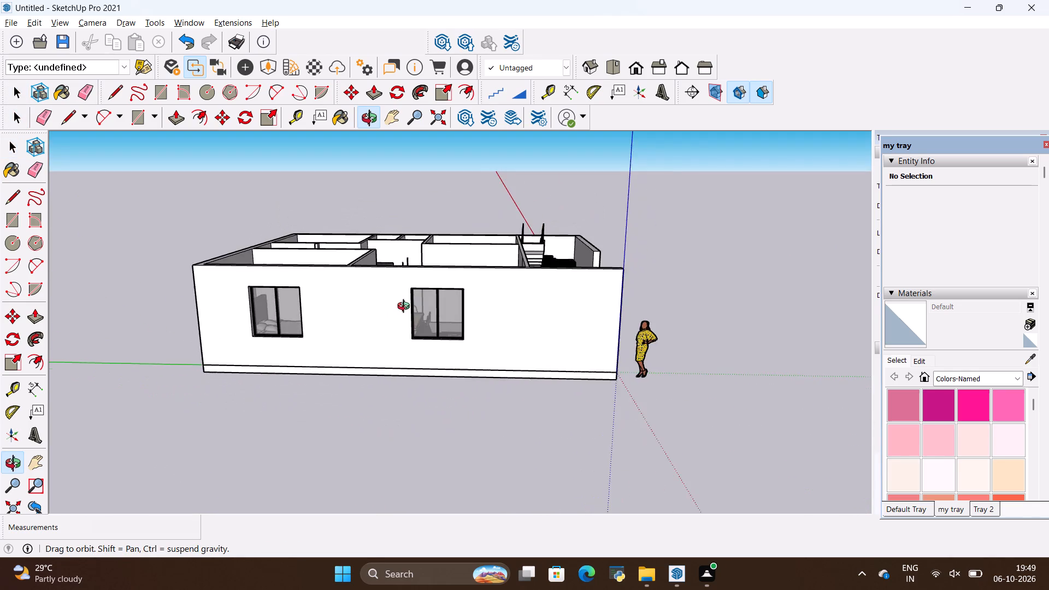
Examine the whole house from all outer sides and from above, checking the slab edges and the furnished rooms.
middle_drag(406, 308, 363, 348)
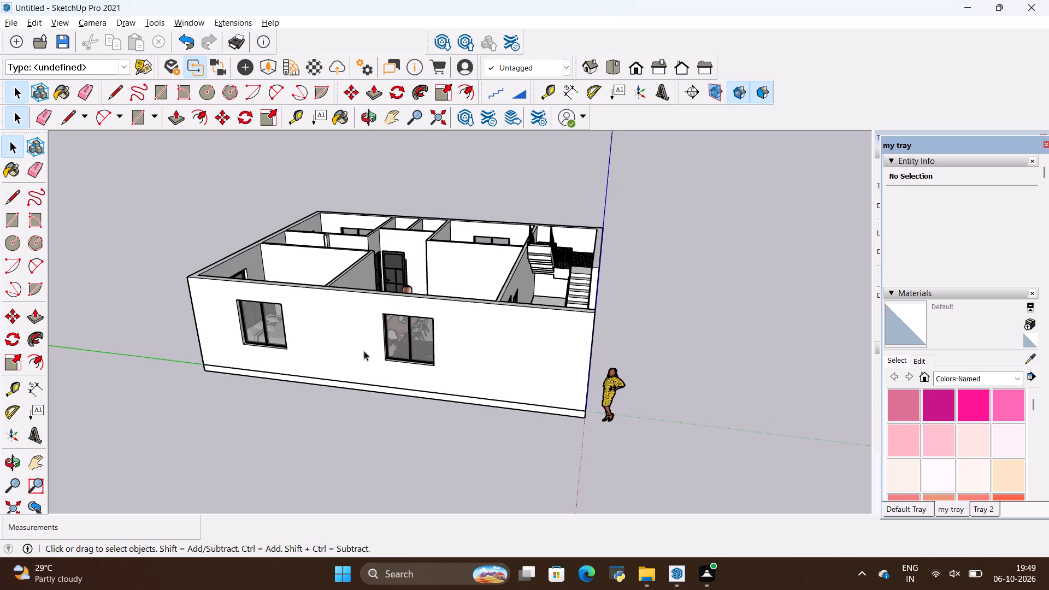
scroll(352, 383, down, 4)
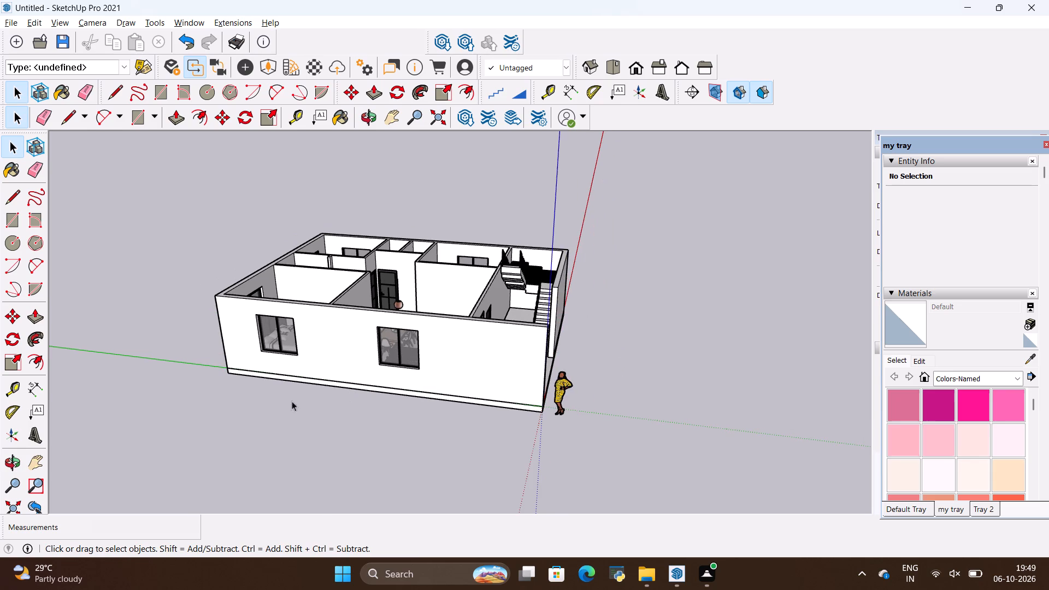
middle_drag(104, 394, 682, 426)
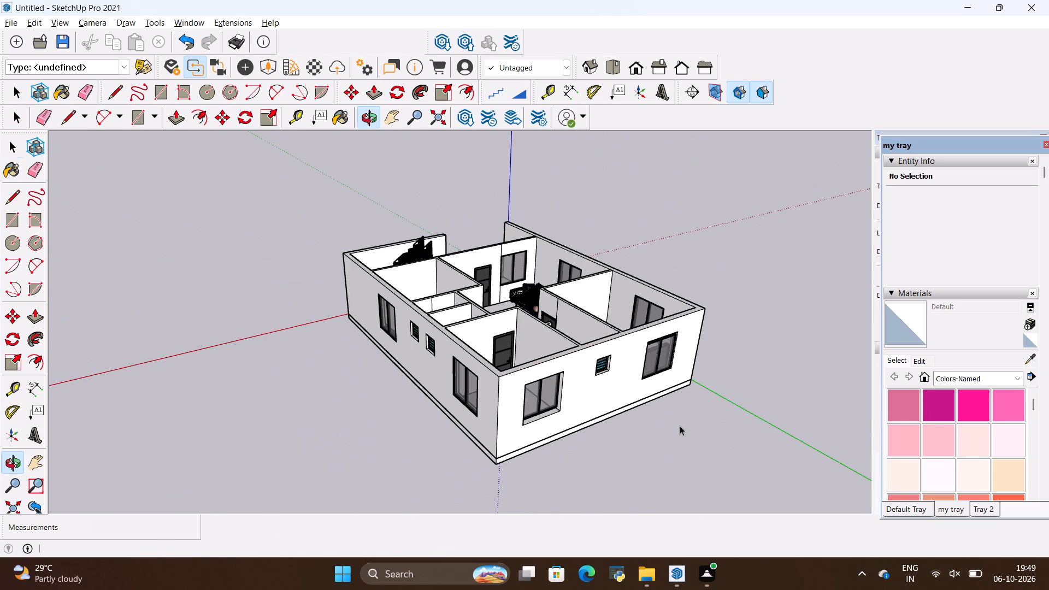
middle_drag(410, 425, 676, 490)
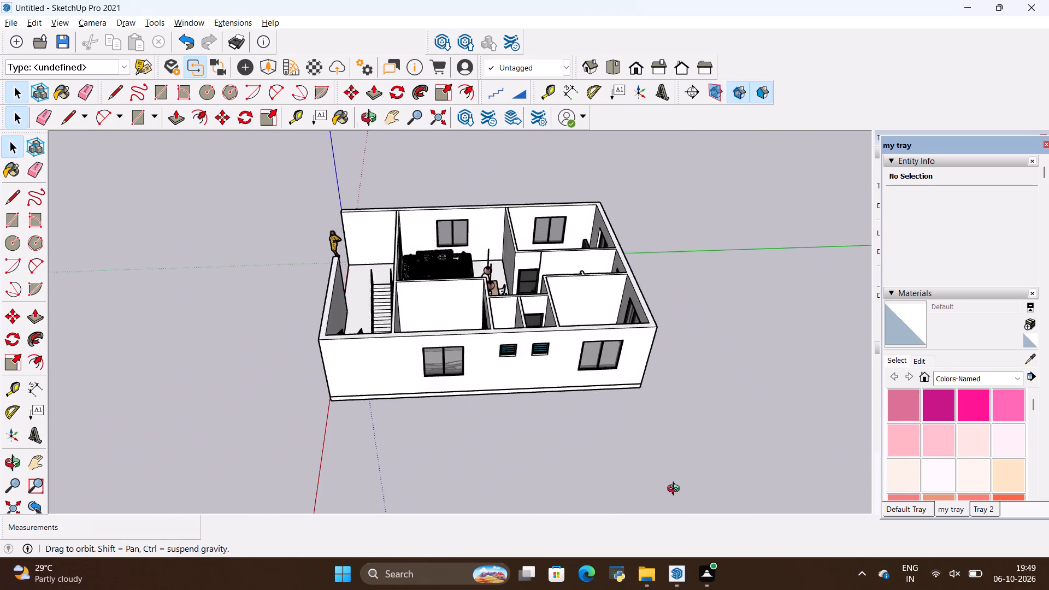
middle_drag(676, 490, 145, 477)
middle_drag(613, 328, 591, 373)
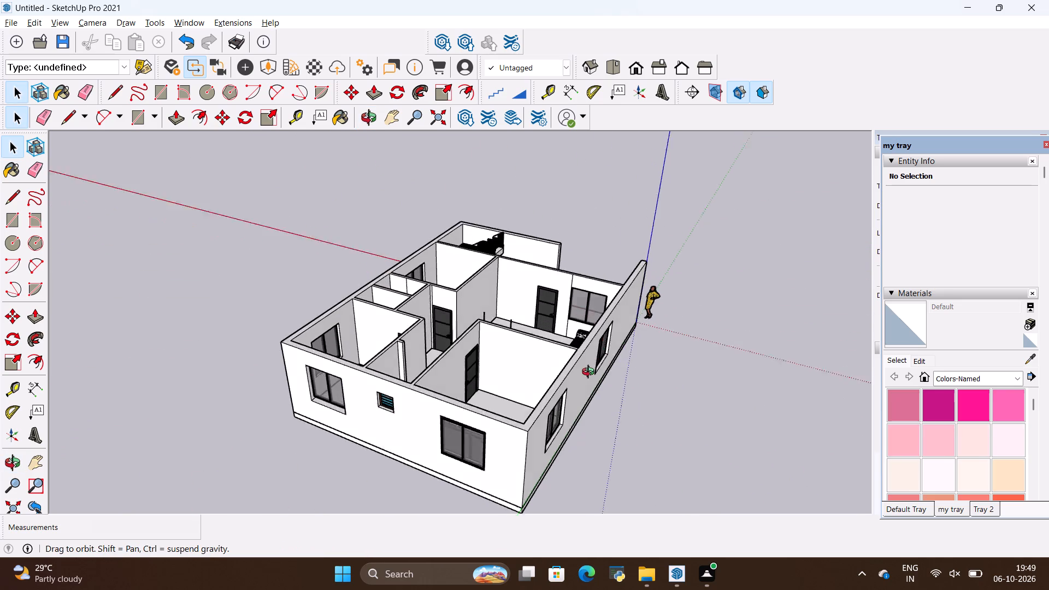
middle_drag(591, 373, 480, 466)
middle_drag(417, 208, 392, 326)
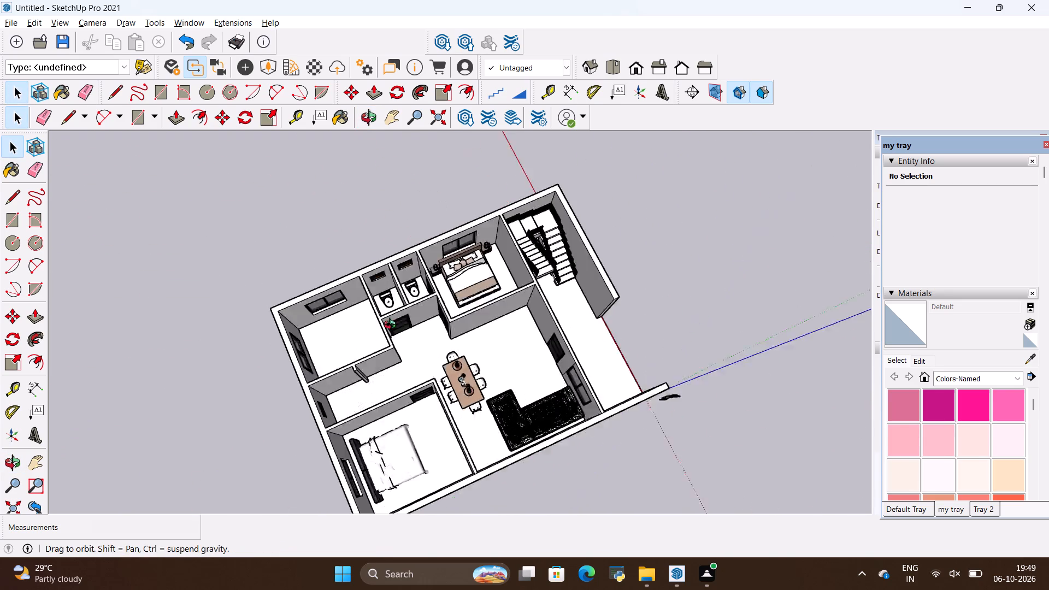
middle_drag(392, 326, 378, 369)
Erase the existing toilets from both small bathrooms beside the furnished staircase-side bedroom.
scroll(411, 257, up, 8)
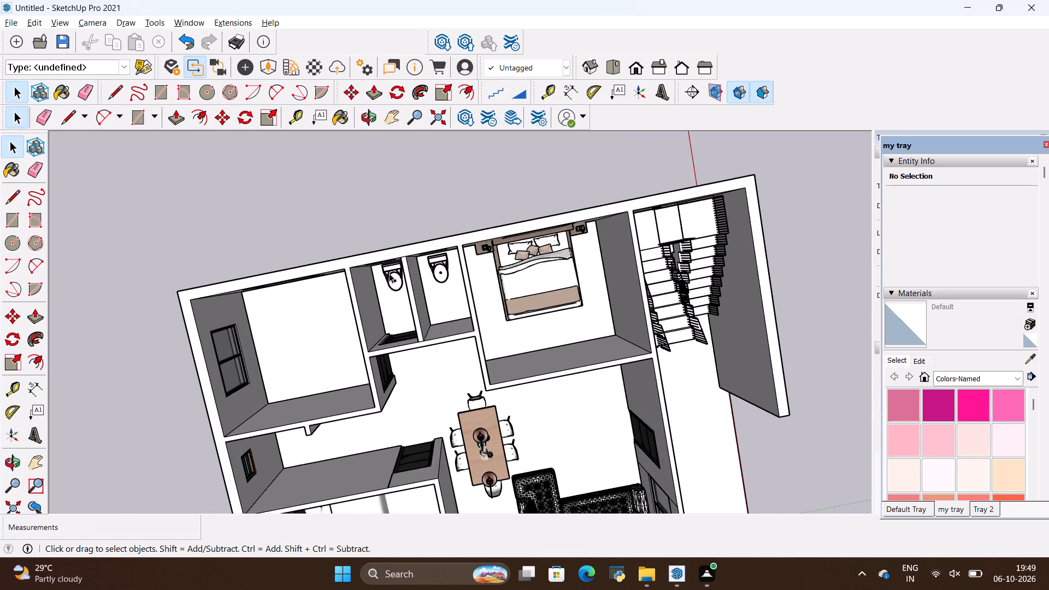
right_click(389, 273)
click(422, 252)
scroll(441, 282, up, 2)
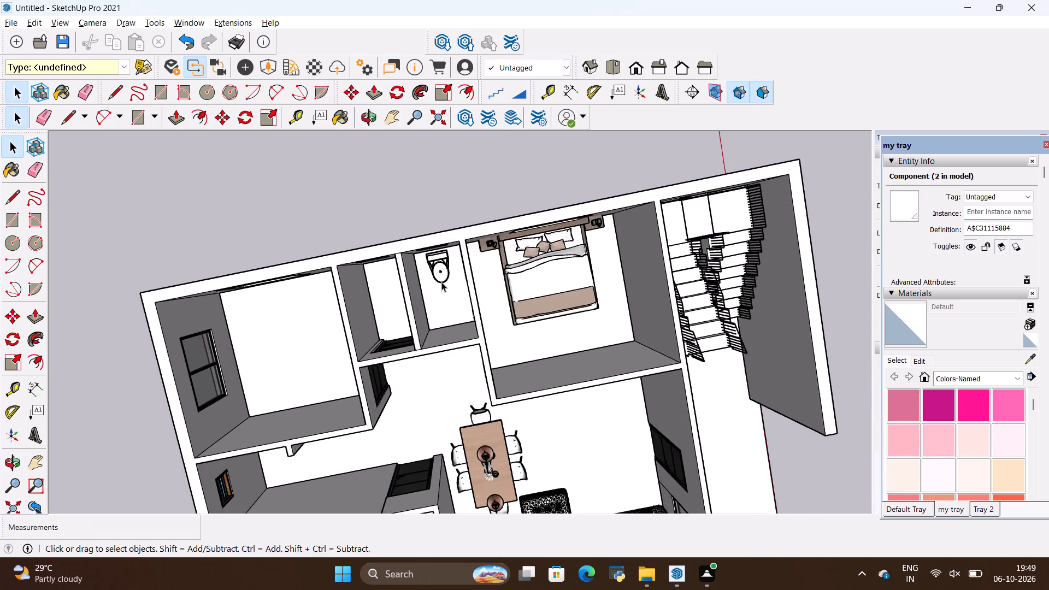
scroll(441, 282, up, 6)
right_click(442, 262)
right_click(447, 257)
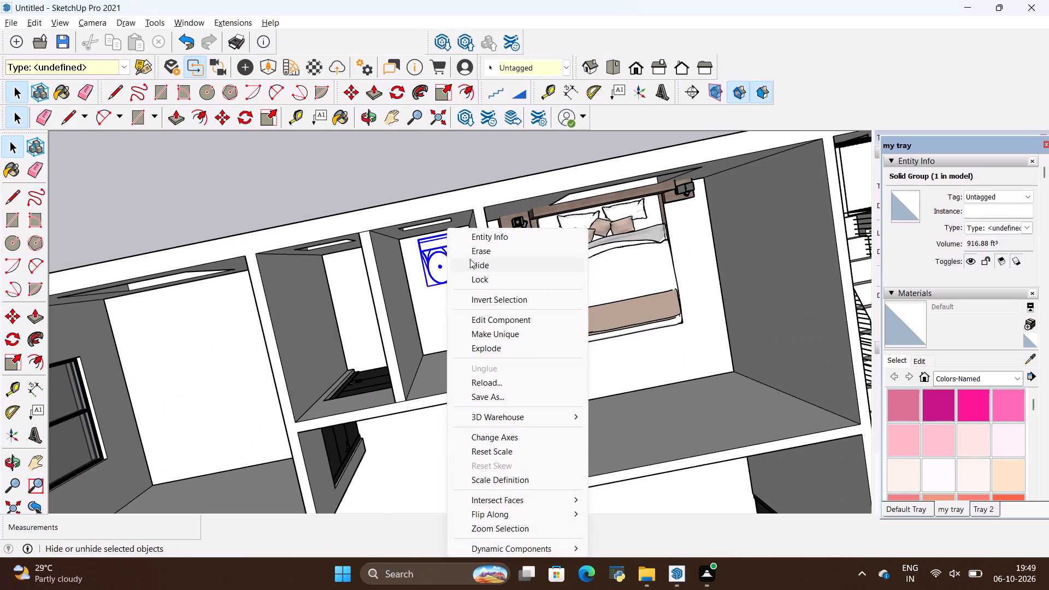
click(480, 249)
key(space)
click(329, 194)
Import the CS300DRT+693x451x763 toilet model and place it on open ground outside the bathrooms' outer wall.
scroll(342, 219, down, 20)
scroll(342, 219, down, 5)
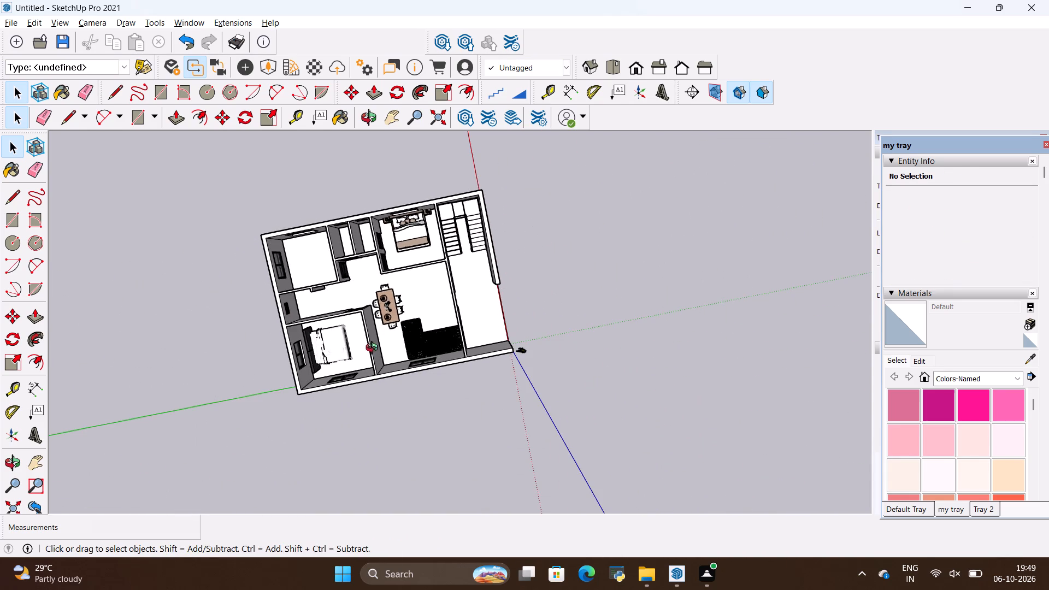
middle_drag(374, 349, 409, 180)
scroll(373, 192, up, 14)
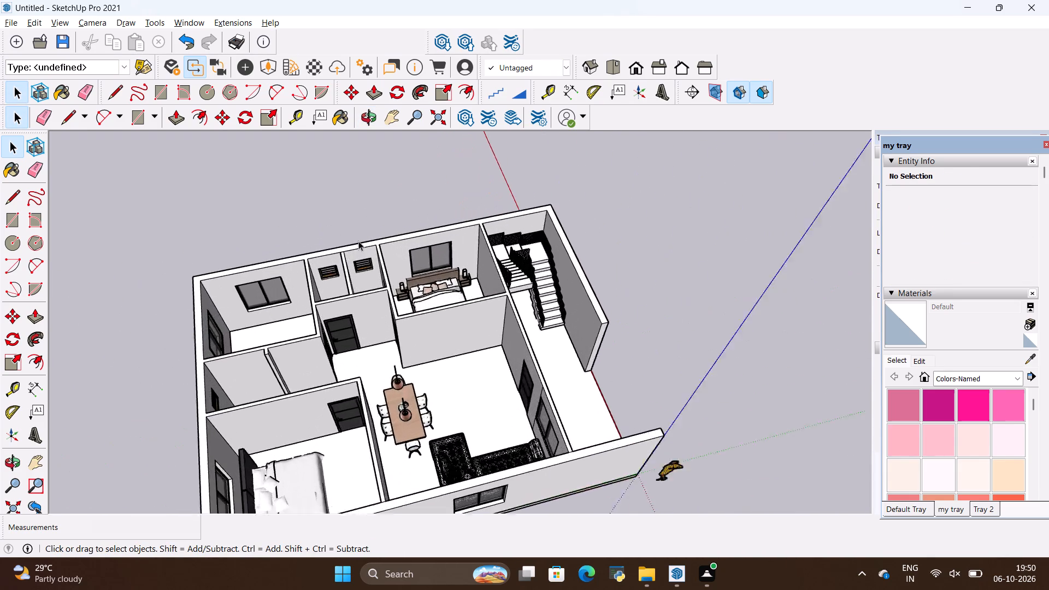
scroll(358, 241, up, 6)
middle_drag(355, 250, 368, 354)
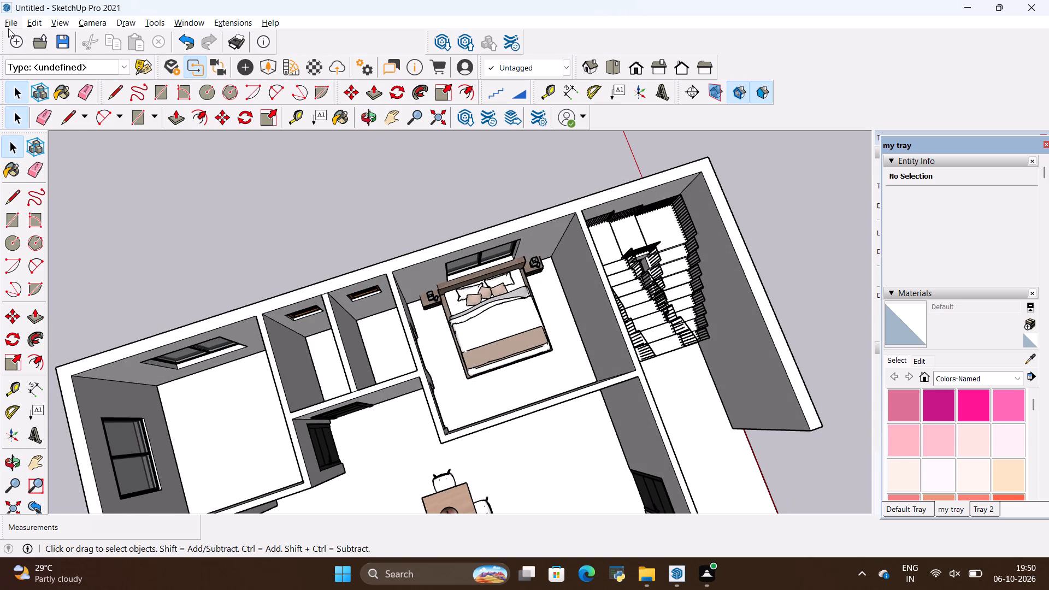
click(11, 22)
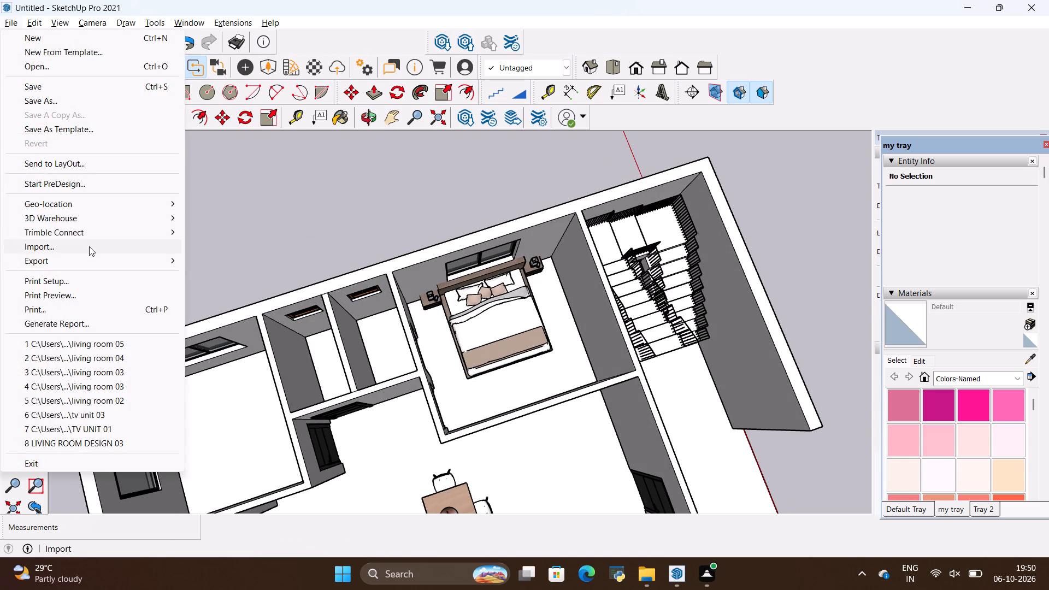
click(89, 246)
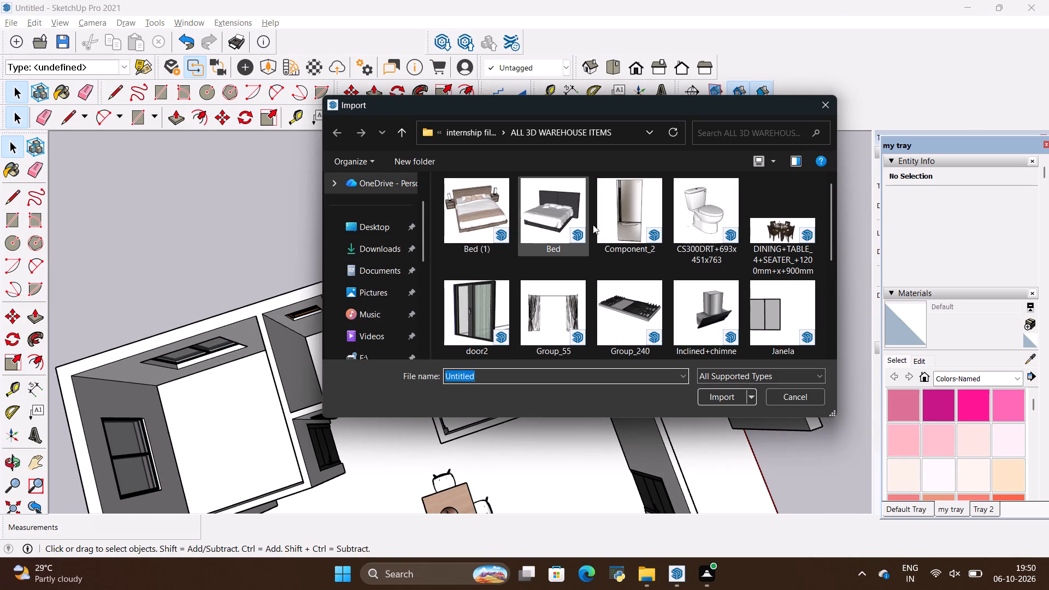
click(689, 206)
click(724, 403)
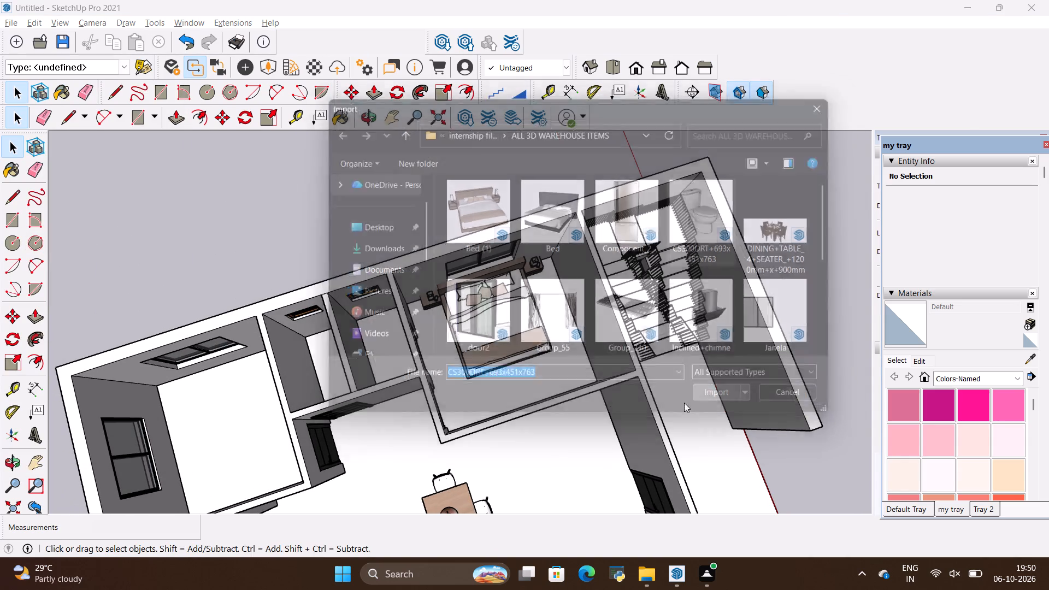
scroll(338, 369, up, 8)
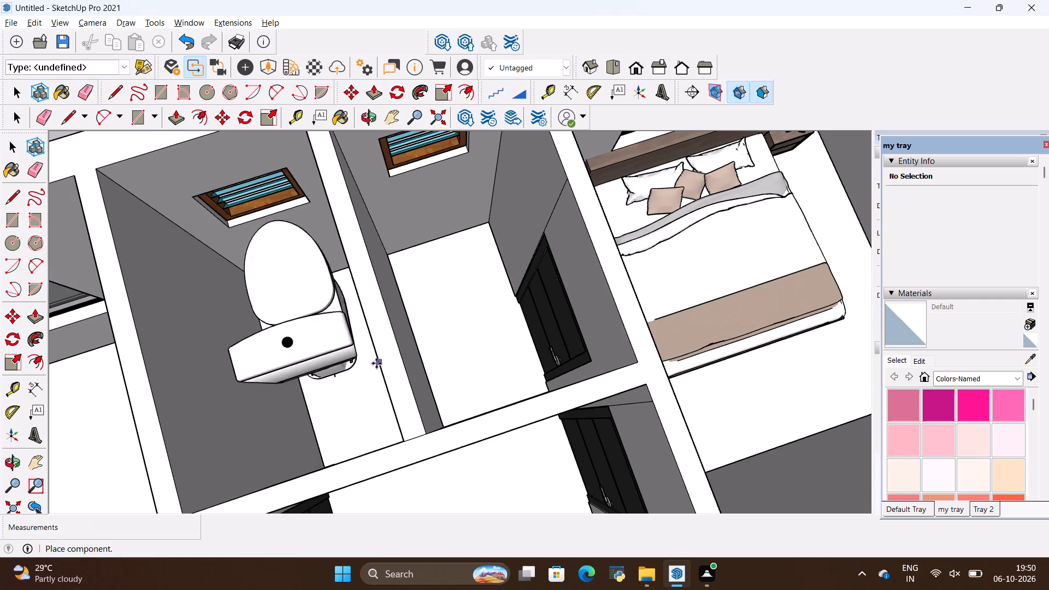
scroll(378, 361, down, 6)
scroll(516, 398, down, 14)
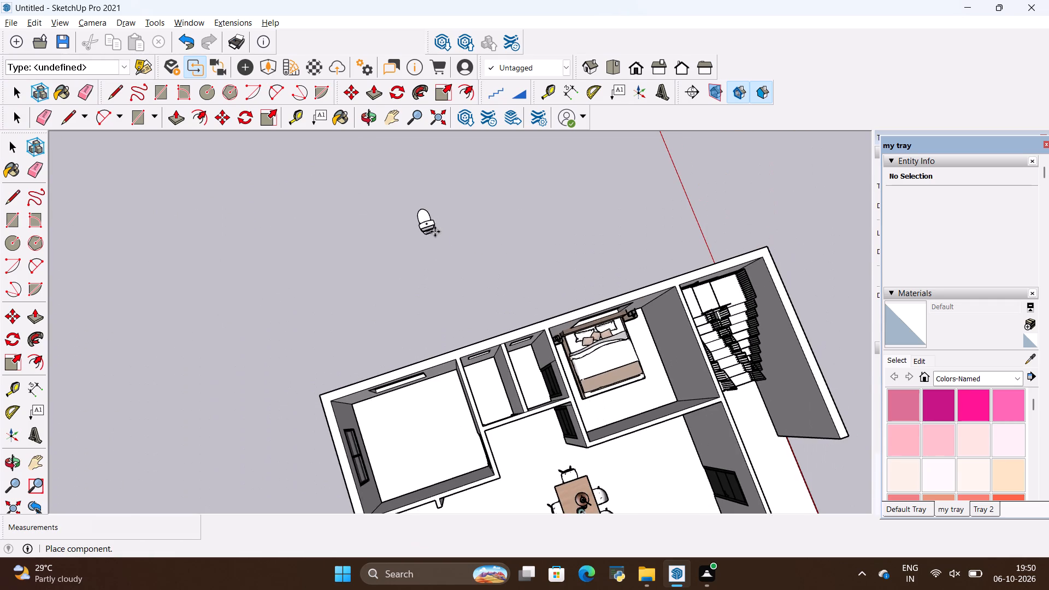
click(450, 259)
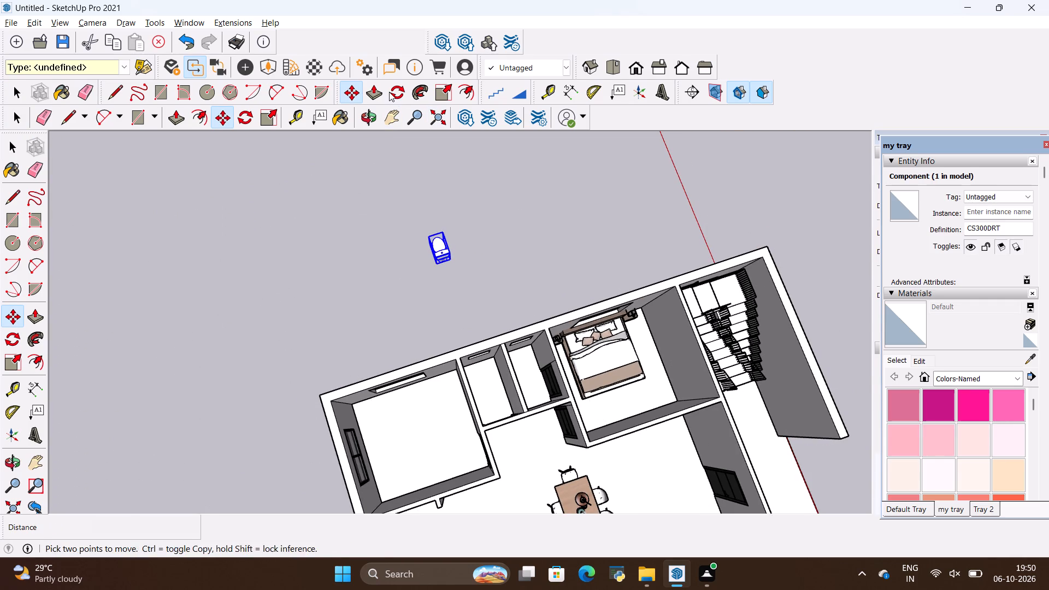
Rotate the imported toilet half a turn in plan so its tank faces away from the house.
click(389, 92)
click(416, 246)
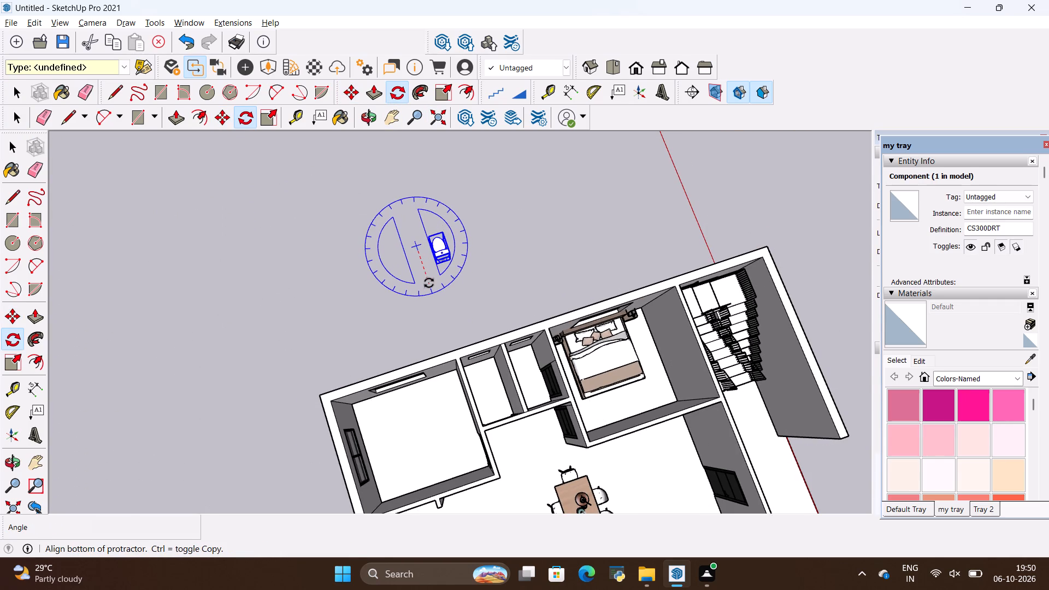
click(429, 281)
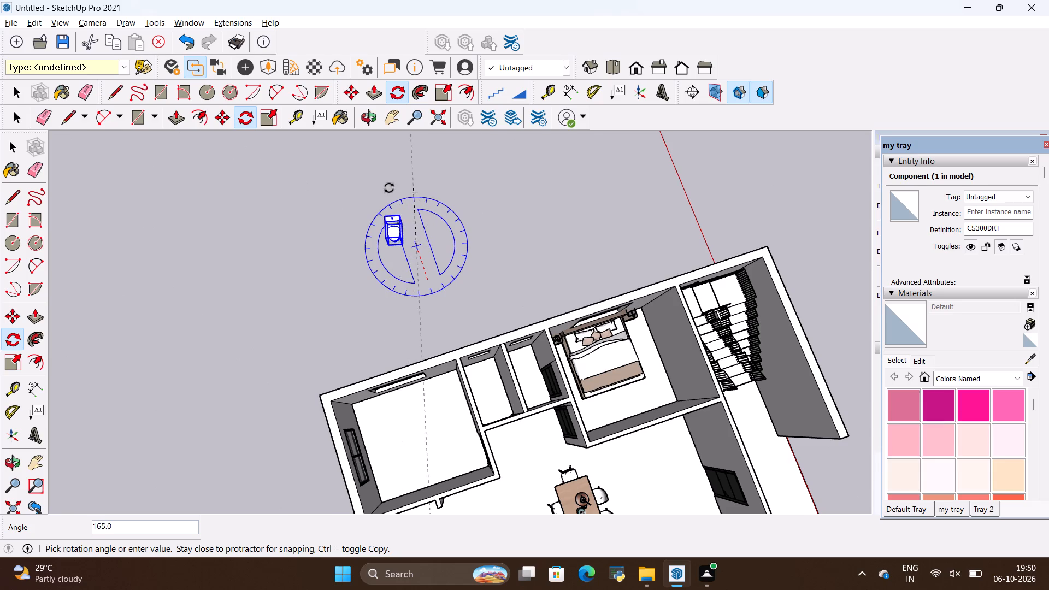
click(388, 185)
key(space)
click(351, 210)
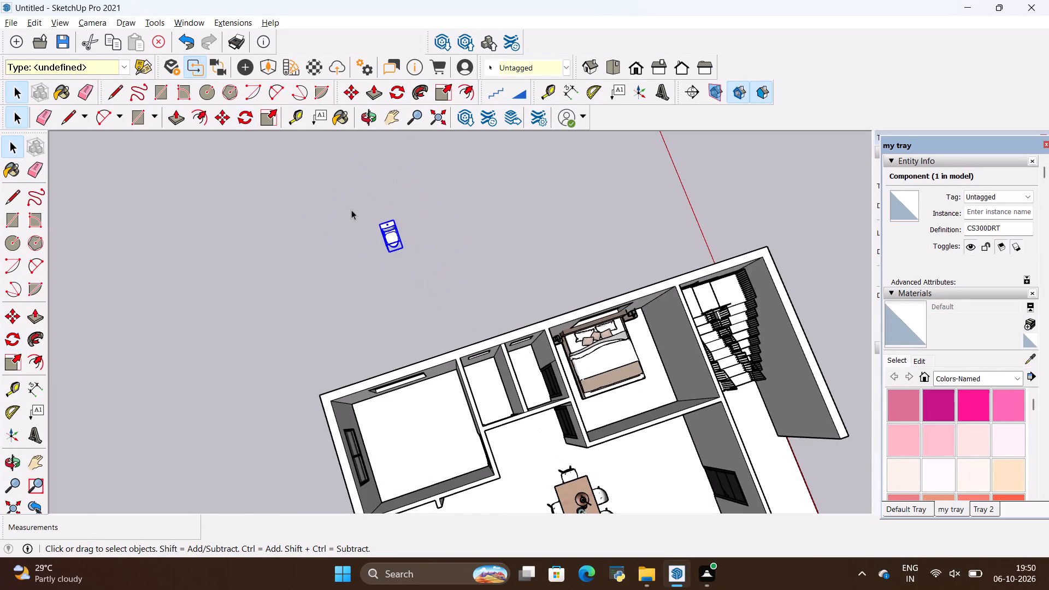
Move the toilet about 16' 8 1/8" into the bathroom beside the empty bedroom, with its tank under the window.
scroll(384, 236, up, 6)
click(391, 234)
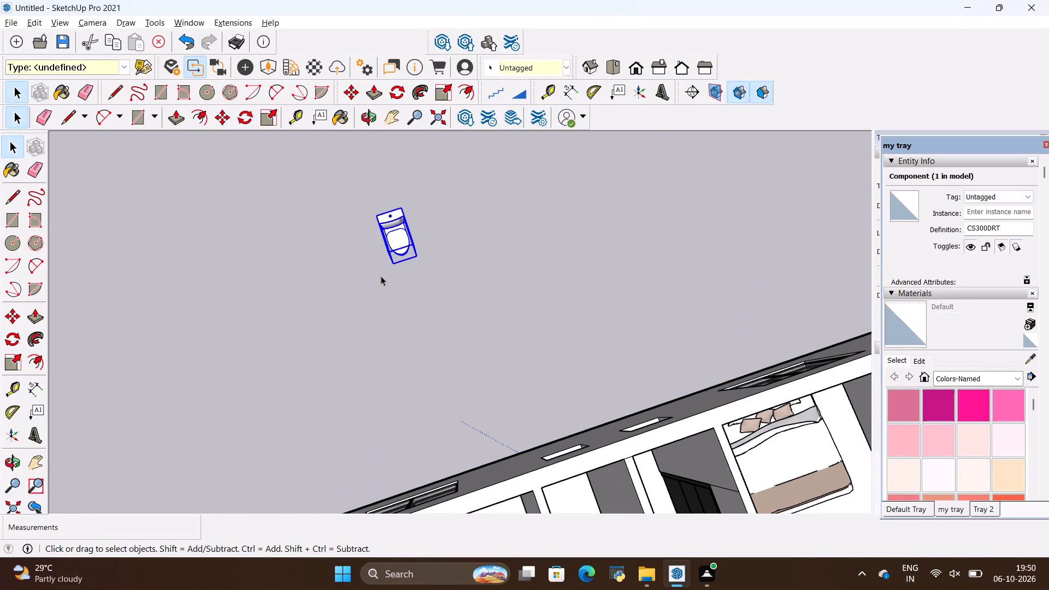
key(m)
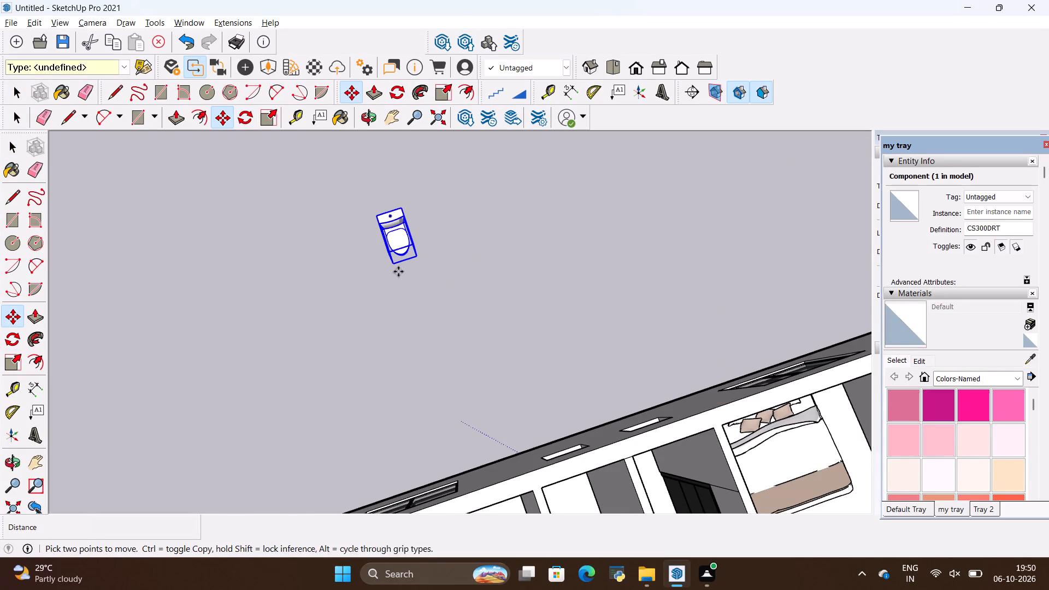
click(396, 268)
scroll(344, 285, down, 12)
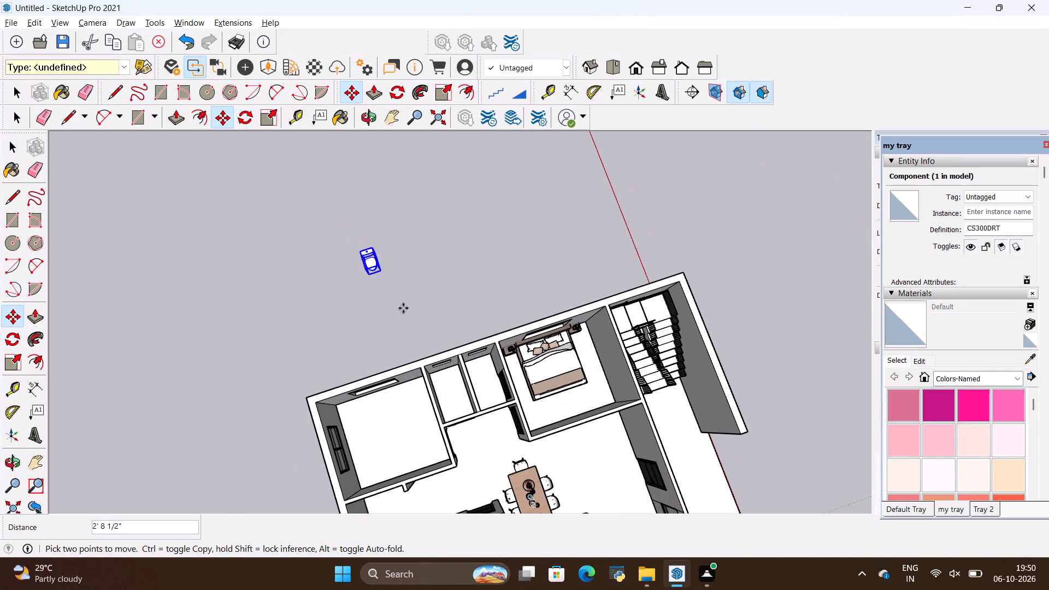
scroll(447, 405, up, 11)
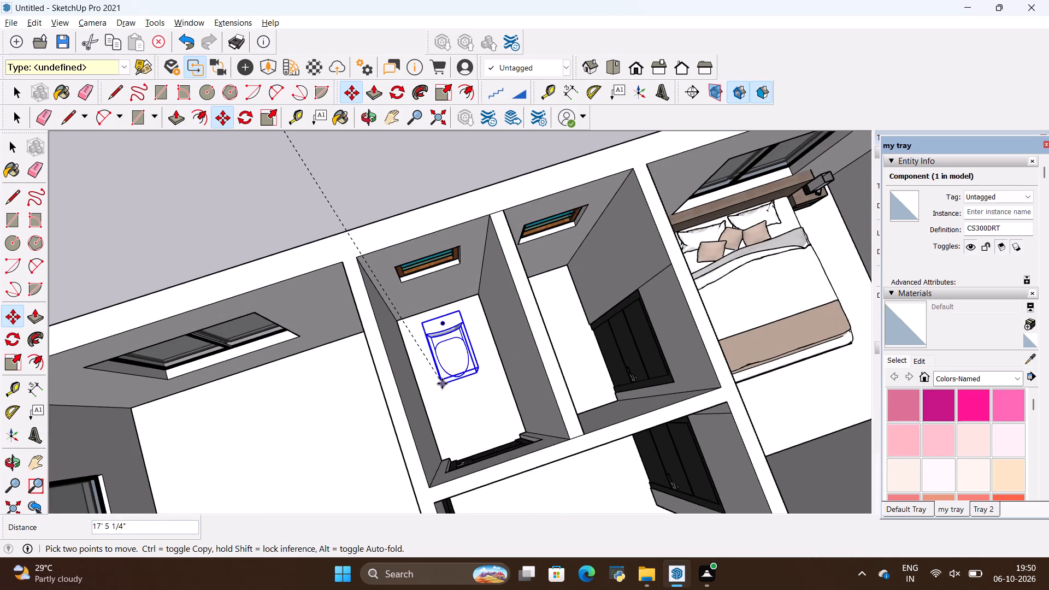
scroll(441, 382, up, 1)
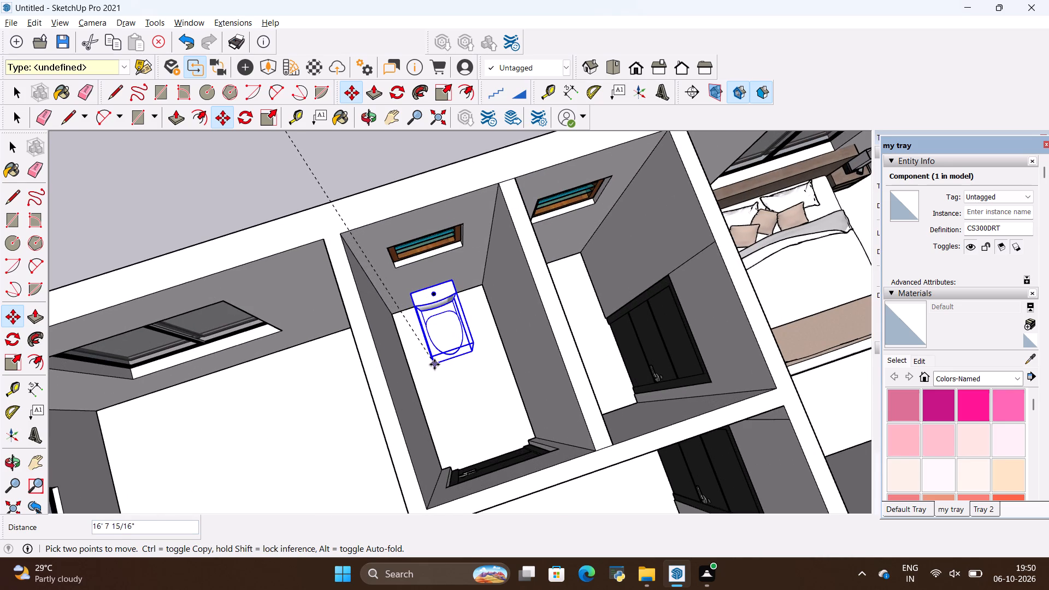
click(434, 365)
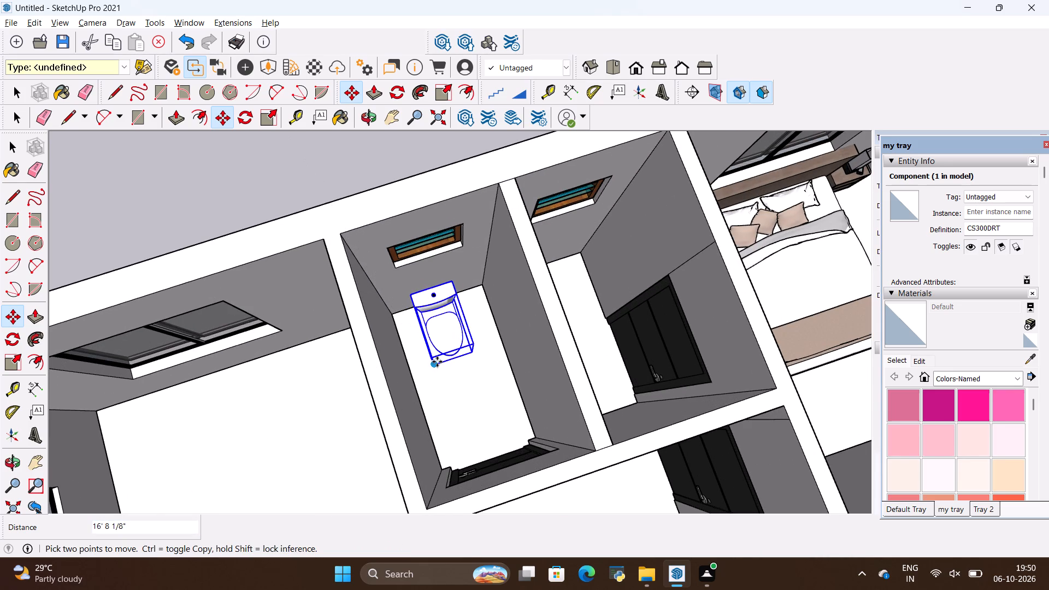
Copy the toilet about 4' 4 1/16" along the green axis into the adjacent bathroom, beneath its window.
key(m)
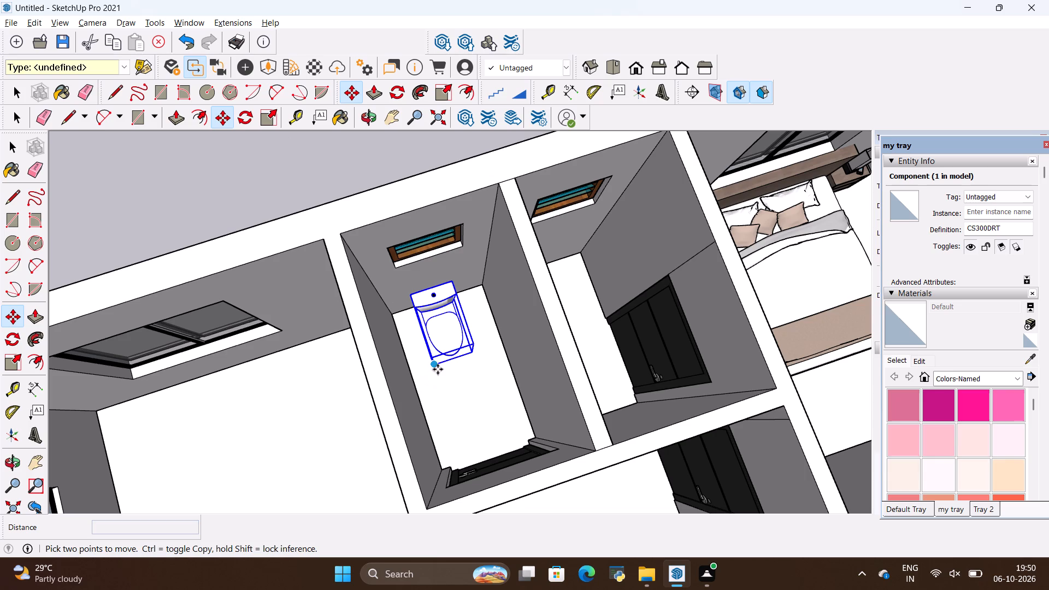
ctrl+click(438, 369)
middle_drag(579, 353, 508, 357)
scroll(560, 355, up, 2)
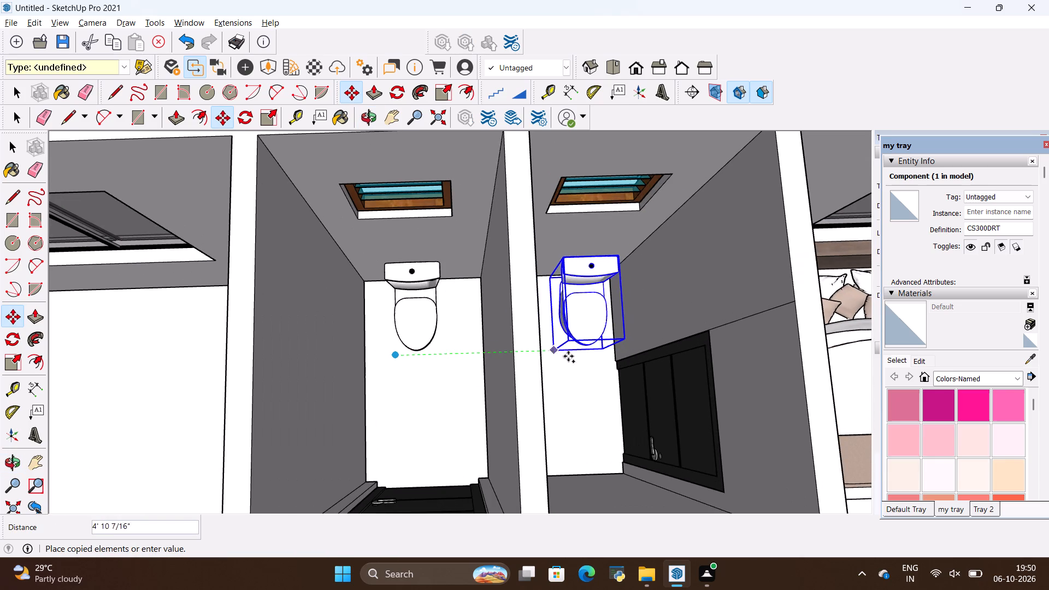
middle_drag(597, 364, 539, 332)
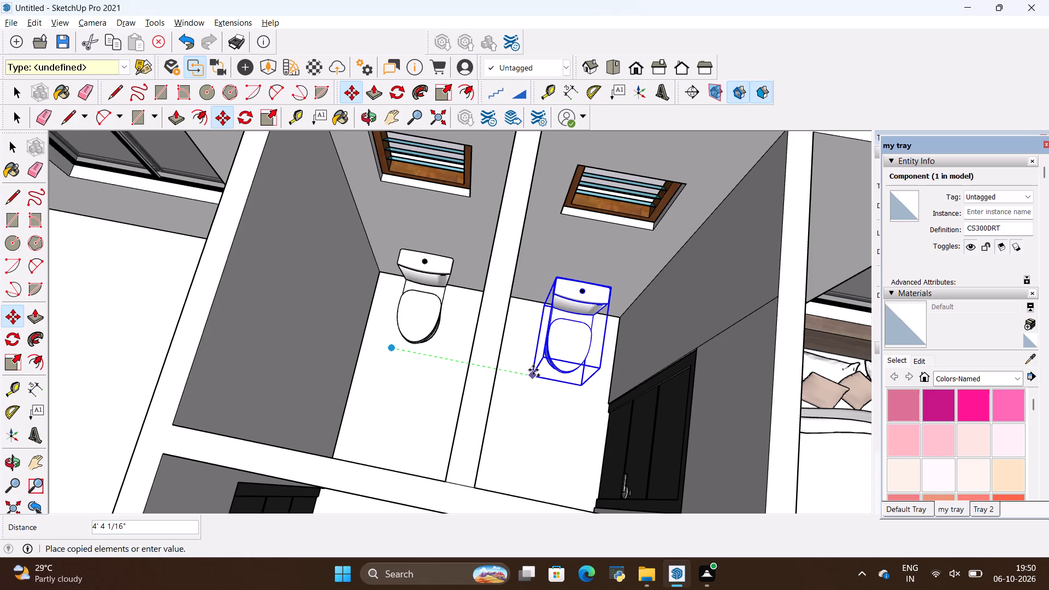
click(533, 370)
scroll(533, 371, down, 4)
key(space)
click(526, 408)
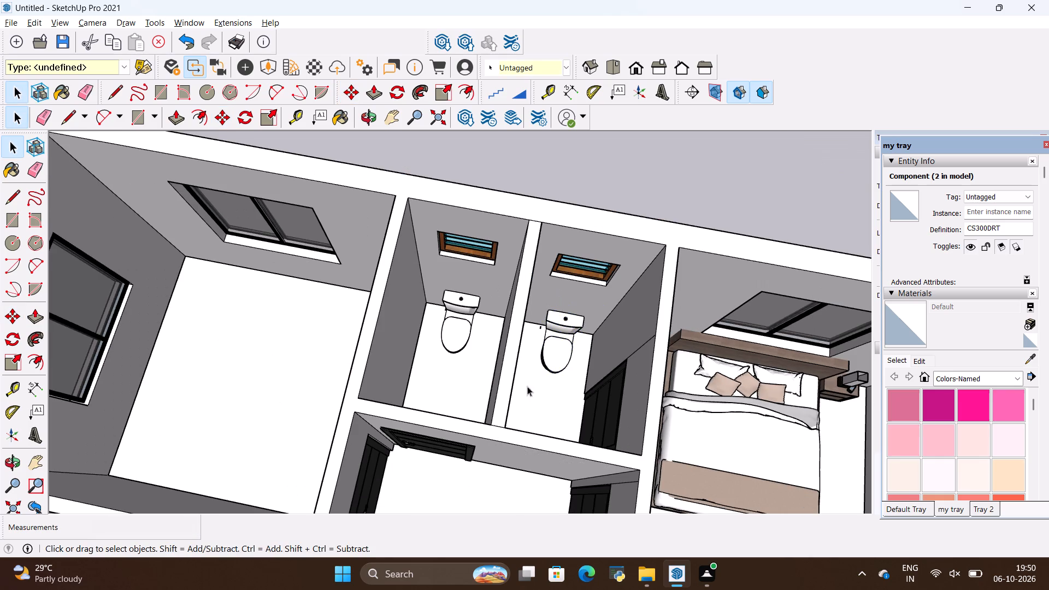
Examine the copied toilet up close, checking how it sits against the bathroom floor and back wall.
scroll(531, 370, up, 8)
middle_drag(536, 379, 568, 346)
scroll(623, 178, up, 8)
middle_drag(605, 285, 616, 115)
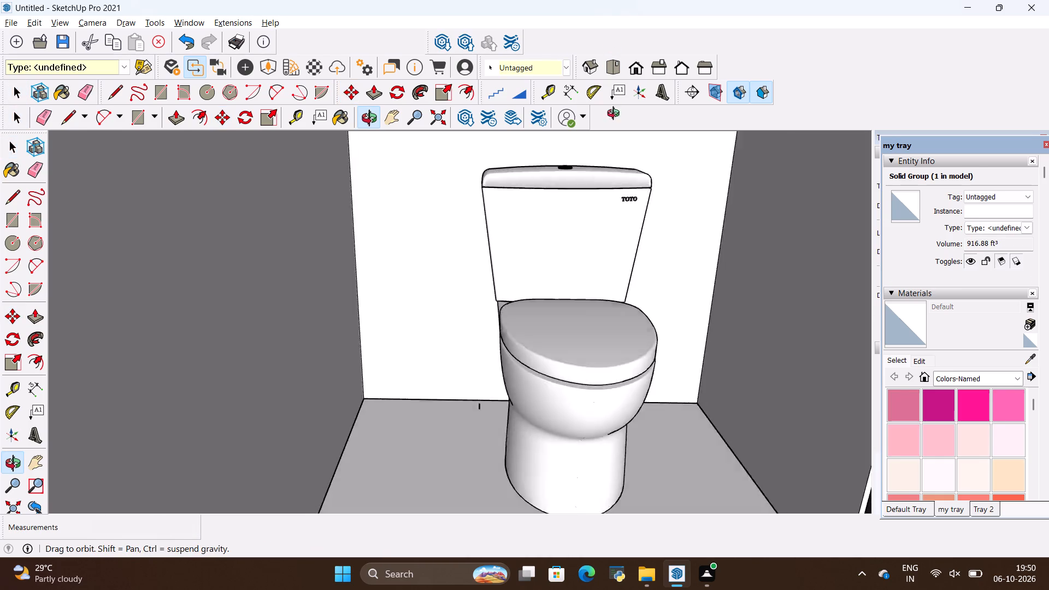
middle_drag(616, 115, 615, 279)
scroll(609, 280, down, 19)
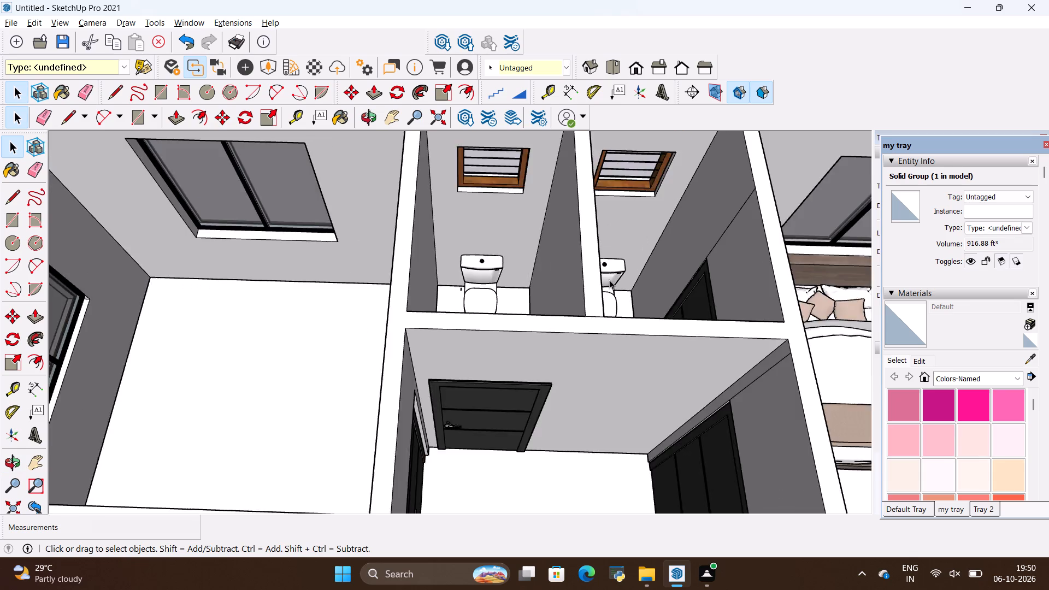
Open the walls group for editing and paint the window walls of both bathrooms with 0035_Tan.
scroll(609, 280, down, 7)
scroll(604, 180, down, 4)
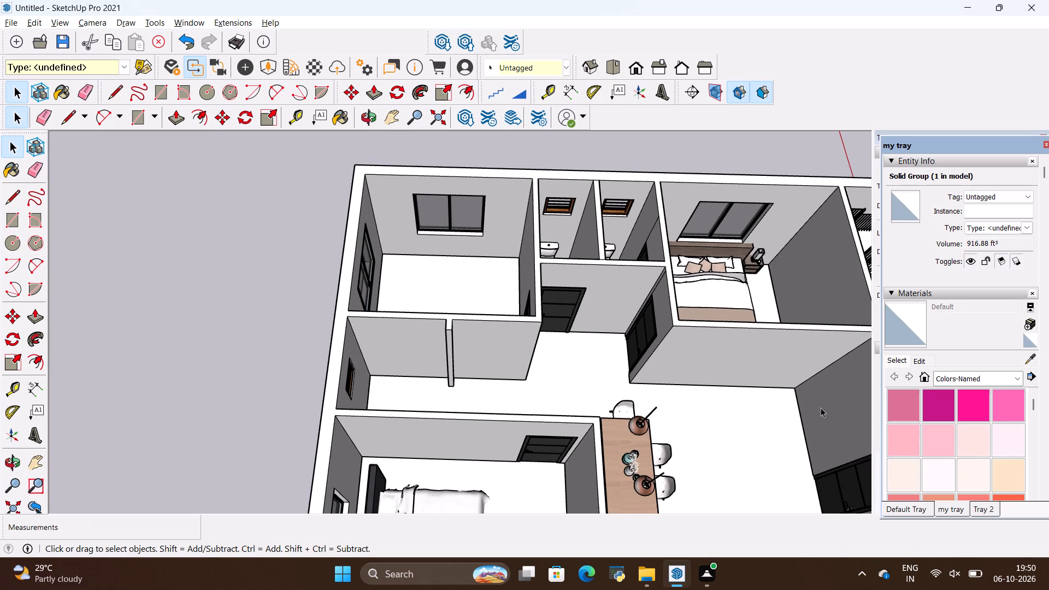
scroll(957, 431, down, 3)
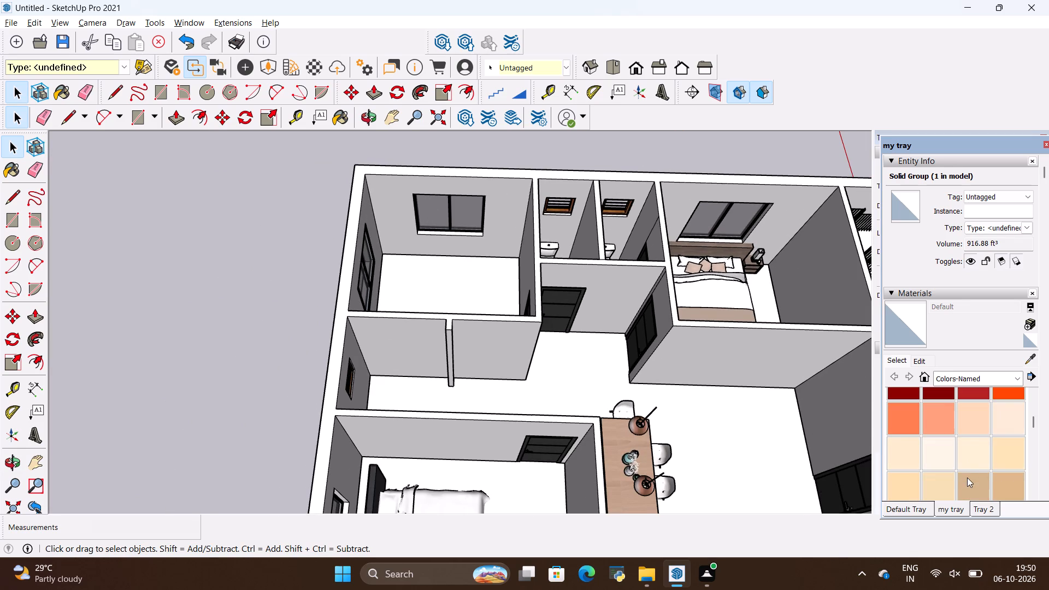
click(967, 477)
scroll(675, 239, up, 7)
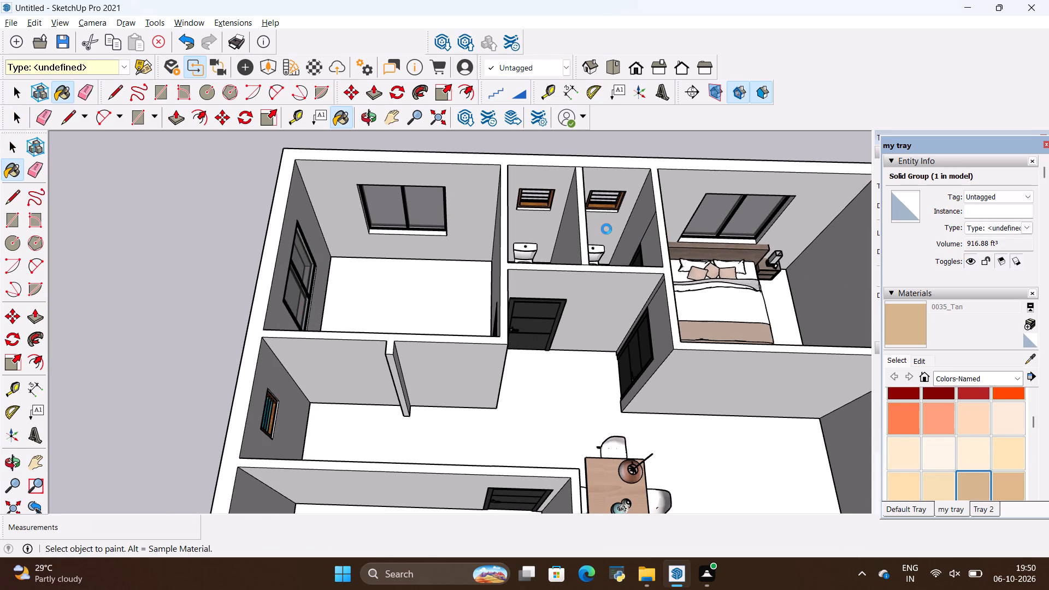
scroll(609, 228, up, 3)
scroll(603, 229, down, 5)
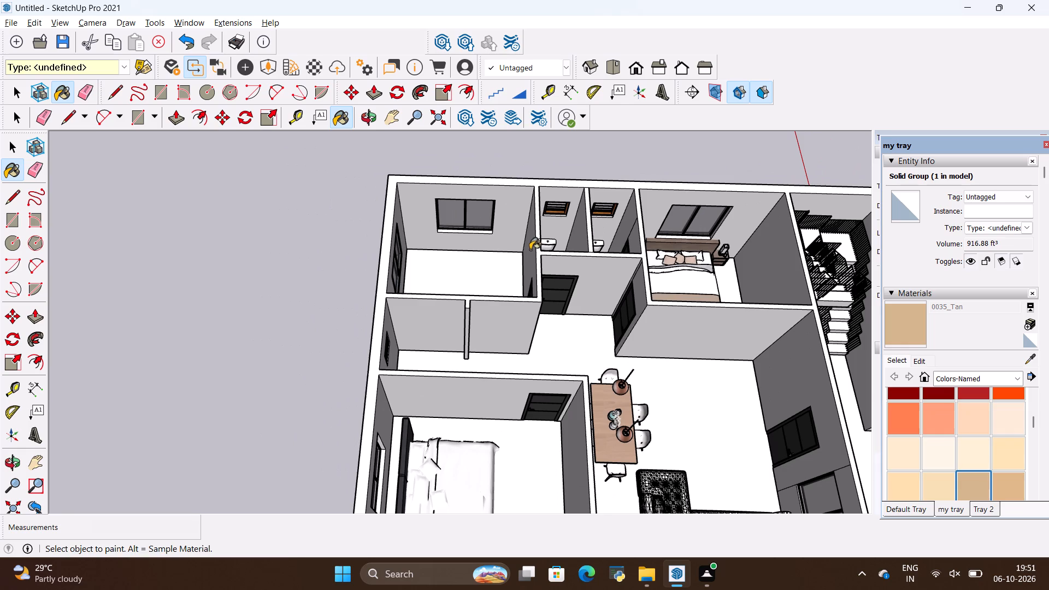
key(space)
double_click(514, 232)
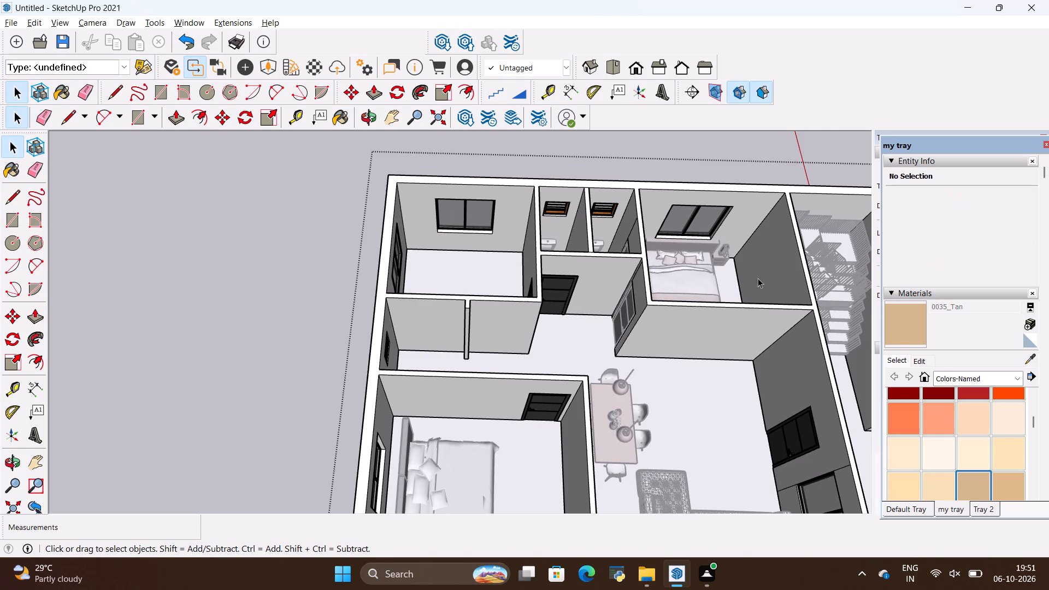
click(961, 486)
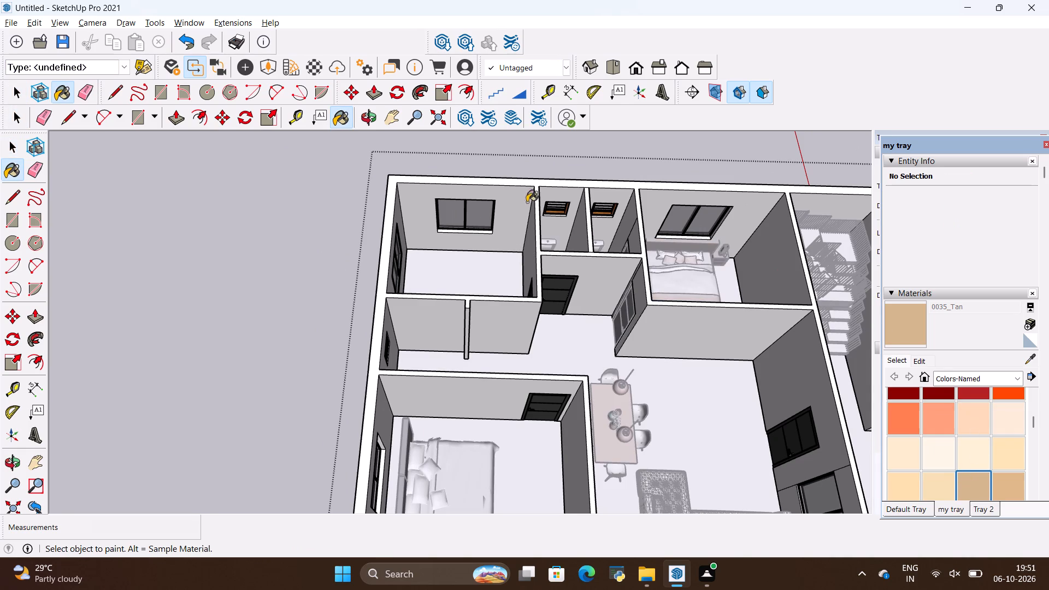
scroll(510, 190, up, 1)
scroll(632, 211, up, 6)
click(621, 245)
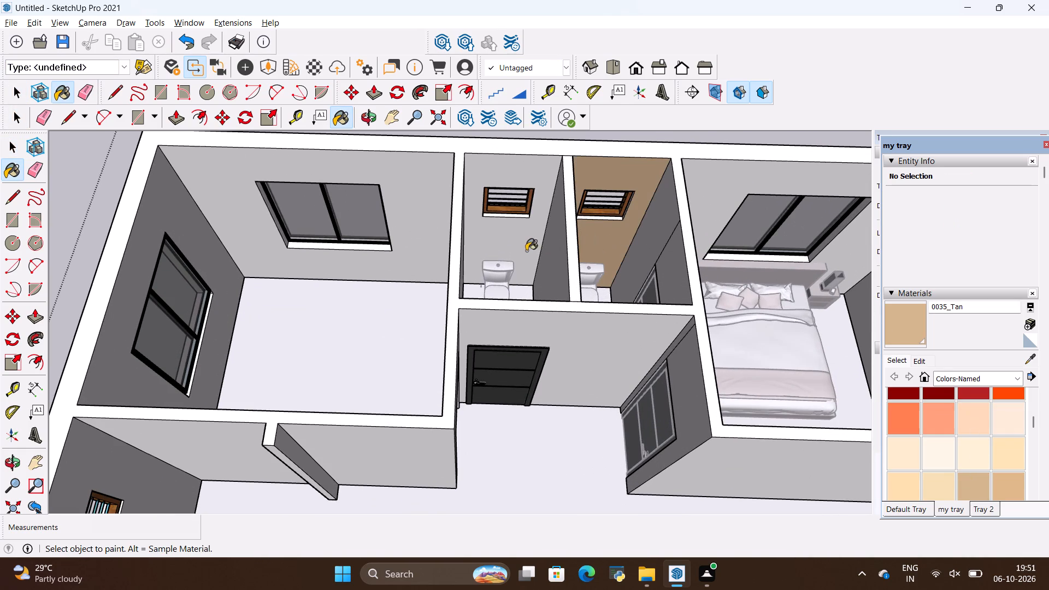
click(525, 246)
Paint both side walls inside the bathroom beside the empty bedroom with 0035_Tan.
middle_drag(585, 246, 390, 271)
scroll(585, 246, up, 1)
click(460, 257)
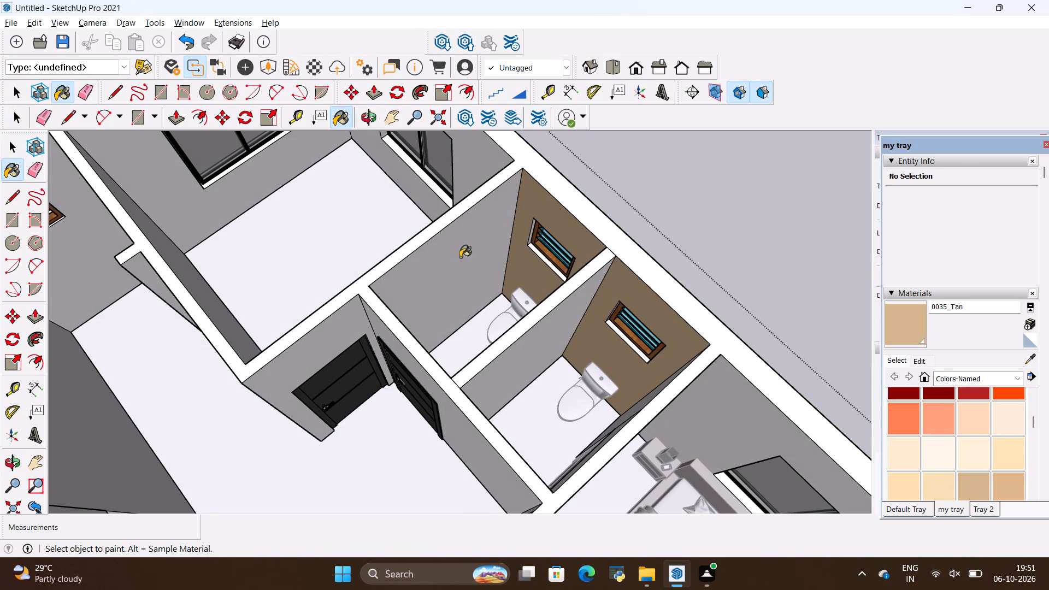
middle_drag(340, 275, 532, 418)
click(515, 423)
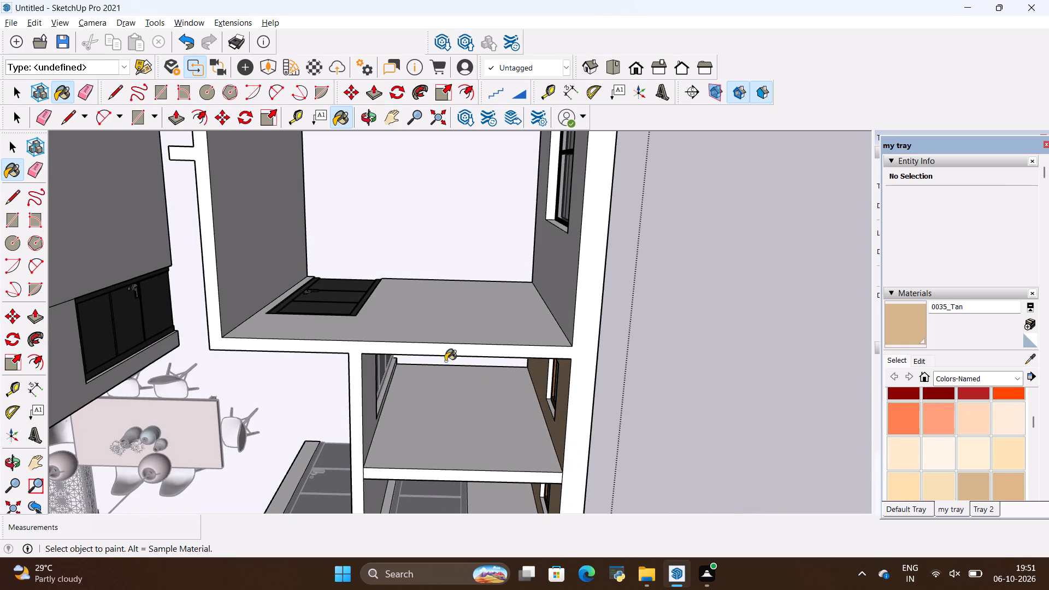
Paint both sections of the second bathroom's side wall, the one shared with the furnished bedroom, with 0035_Tan.
scroll(392, 294, down, 6)
scroll(411, 251, down, 6)
middle_drag(511, 394, 322, 408)
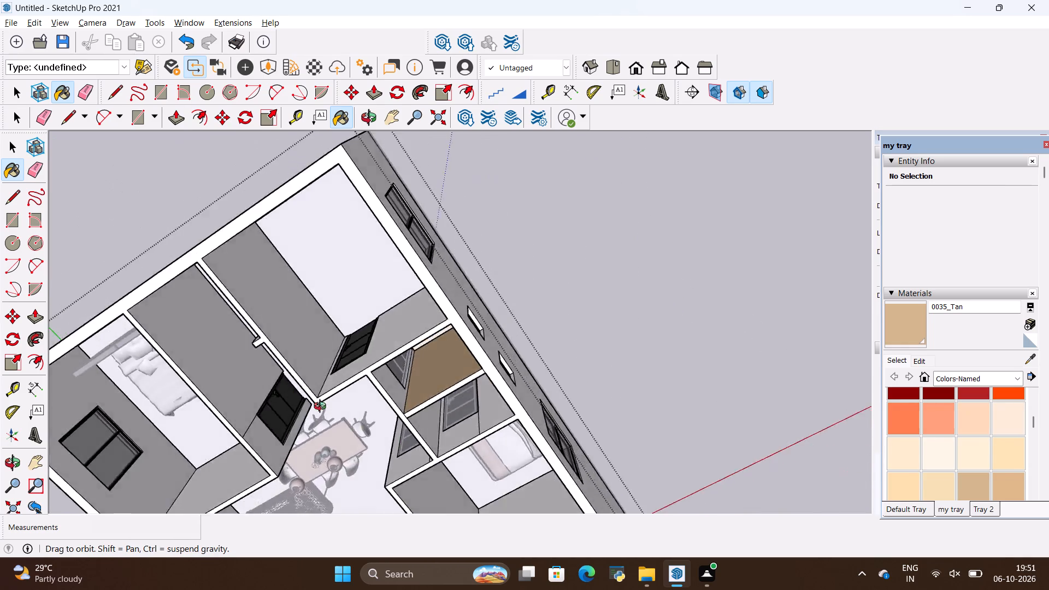
middle_drag(322, 408, 146, 253)
middle_drag(321, 275, 512, 325)
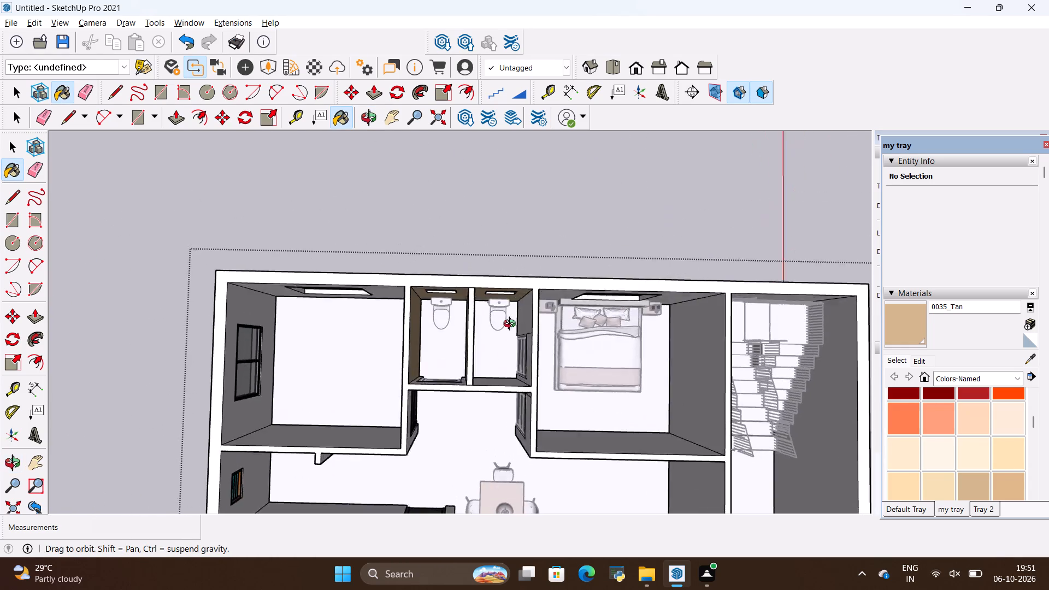
middle_drag(512, 325, 587, 251)
middle_drag(494, 353, 686, 334)
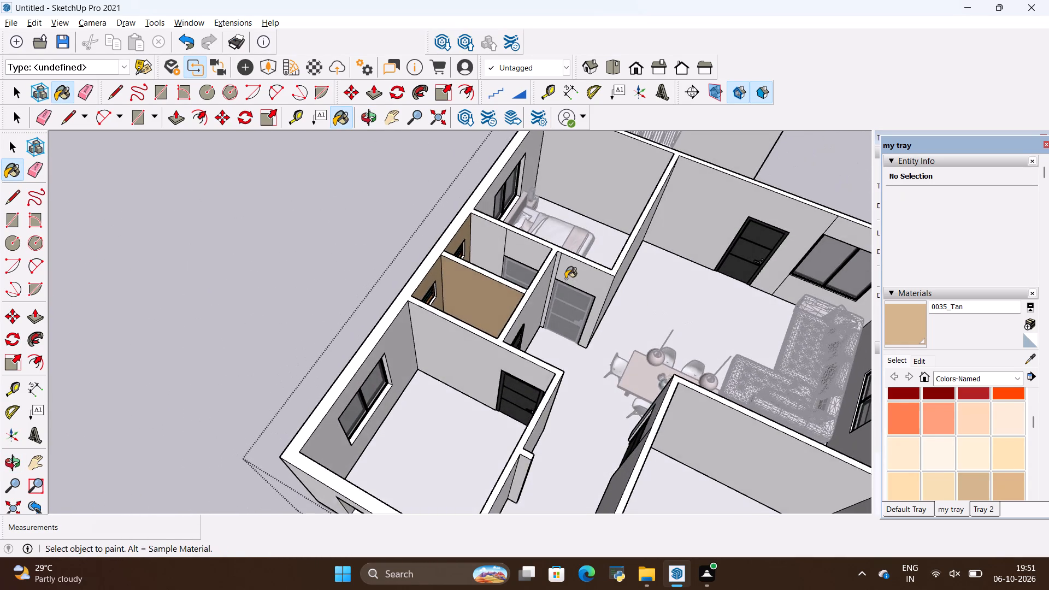
scroll(534, 262, up, 8)
click(498, 240)
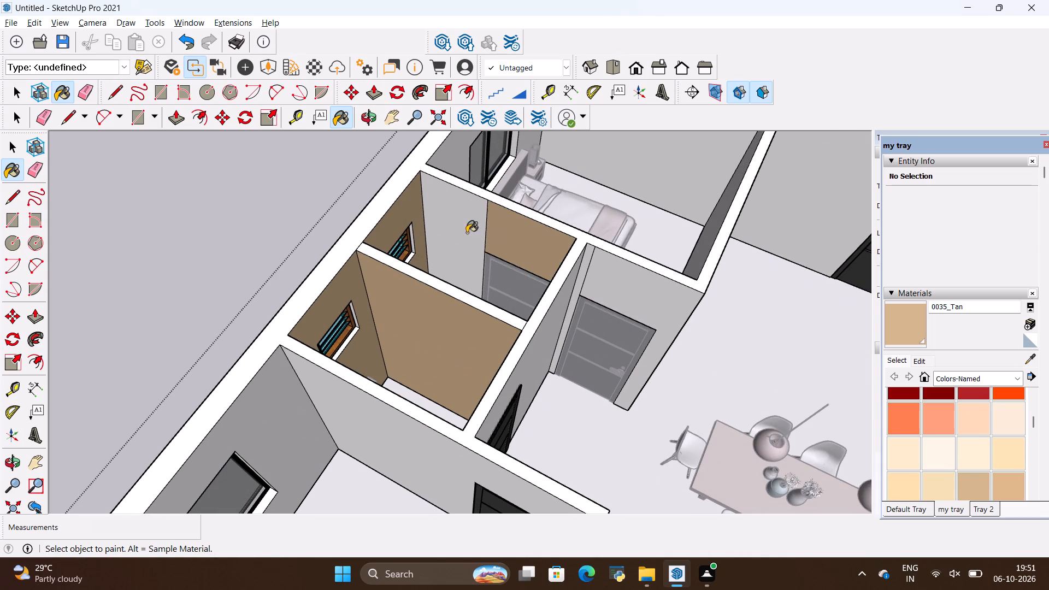
click(467, 233)
Paint the partition and front wall inside the bathroom next to the furnished bedroom with 0072_DarkSeaGreen.
middle_drag(552, 270, 481, 404)
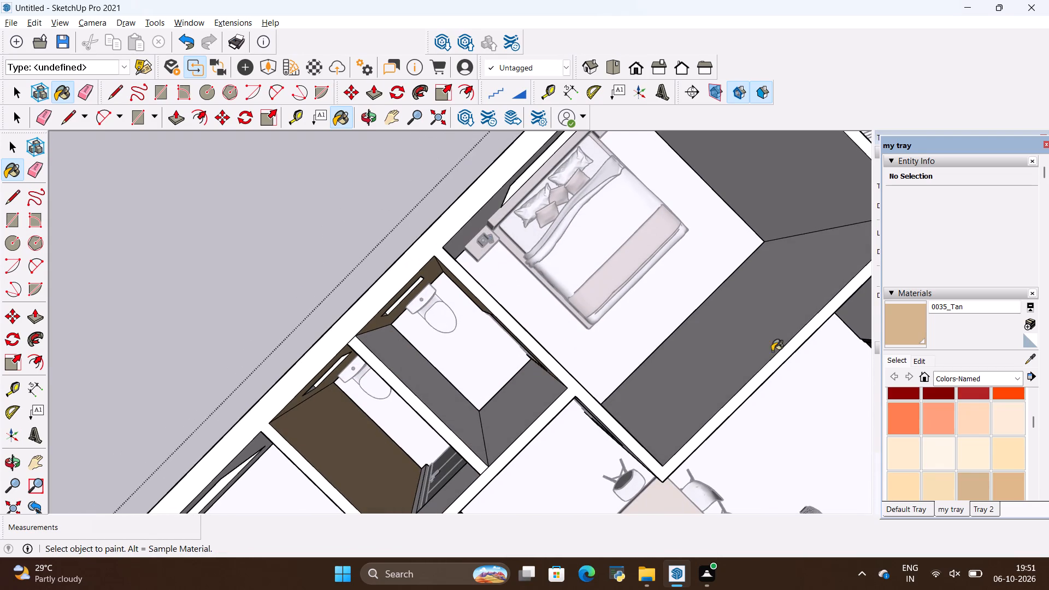
scroll(952, 447, down, 4)
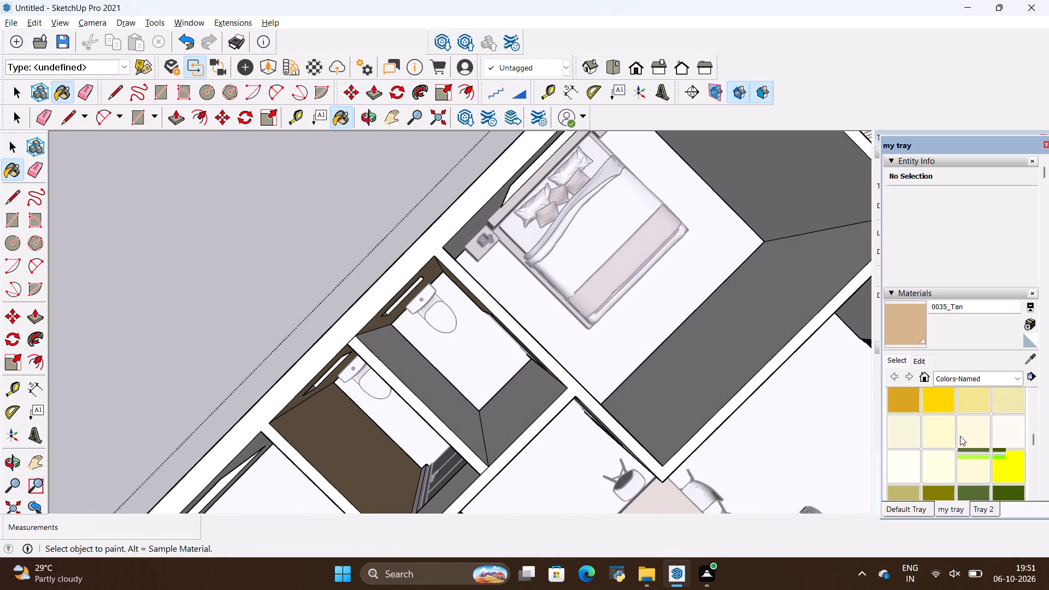
scroll(960, 436, down, 1)
click(1001, 471)
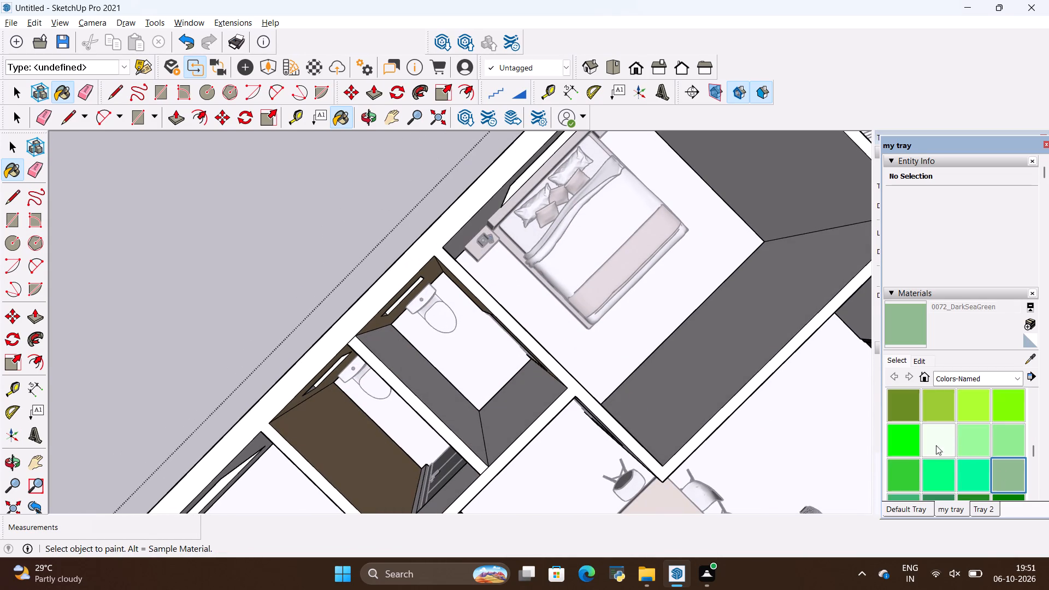
middle_drag(476, 411, 309, 385)
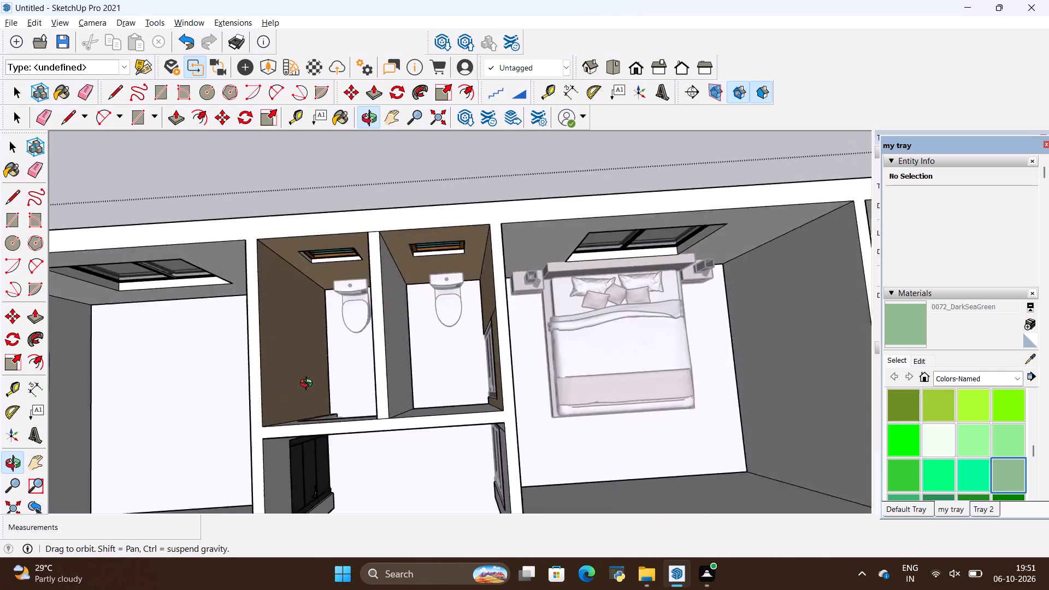
middle_drag(309, 385, 249, 332)
middle_drag(402, 309, 270, 297)
click(367, 263)
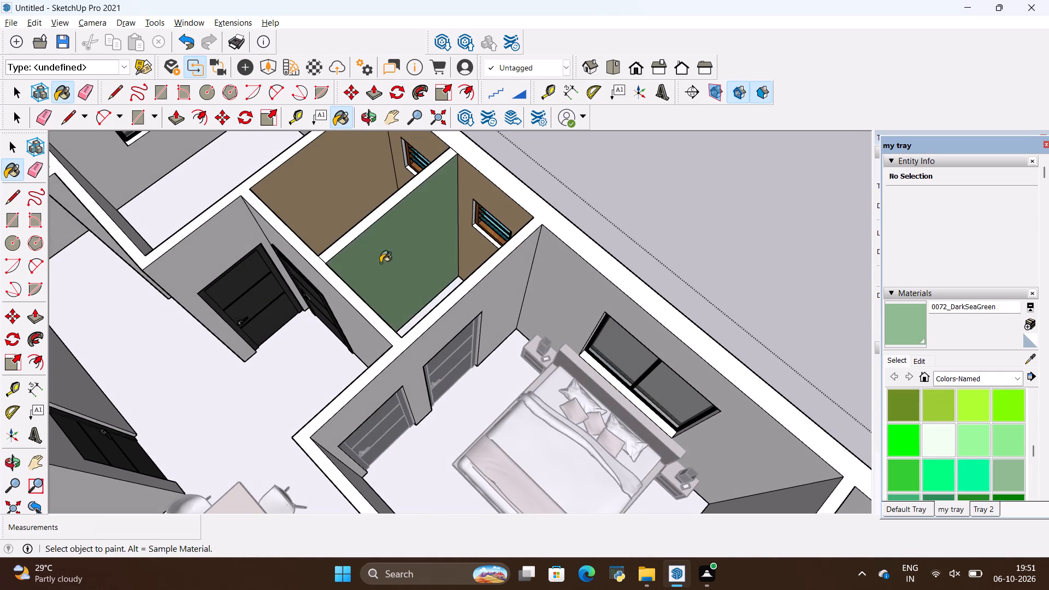
middle_drag(544, 265, 262, 292)
click(370, 244)
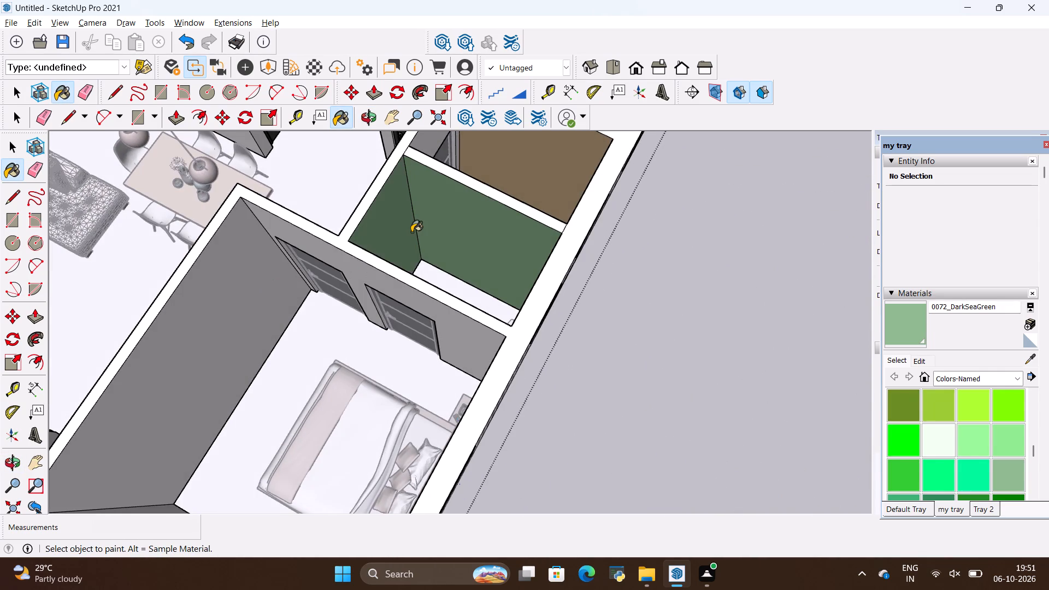
Paint the inner front wall with the door in the bathroom beside the empty bedroom with 0072_DarkSeaGreen.
scroll(415, 231, down, 5)
middle_drag(469, 230, 309, 177)
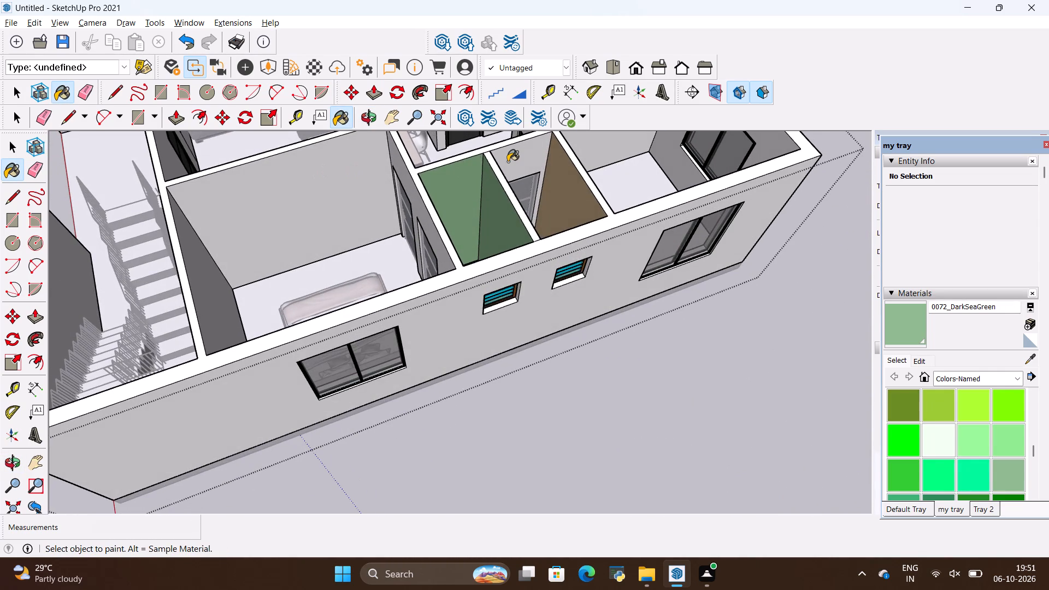
click(510, 162)
Paint the hallway wall outside the bathrooms and the living area wall backing the adjoining bedroom with 0048_PaleGoldenrod.
middle_drag(341, 231, 573, 326)
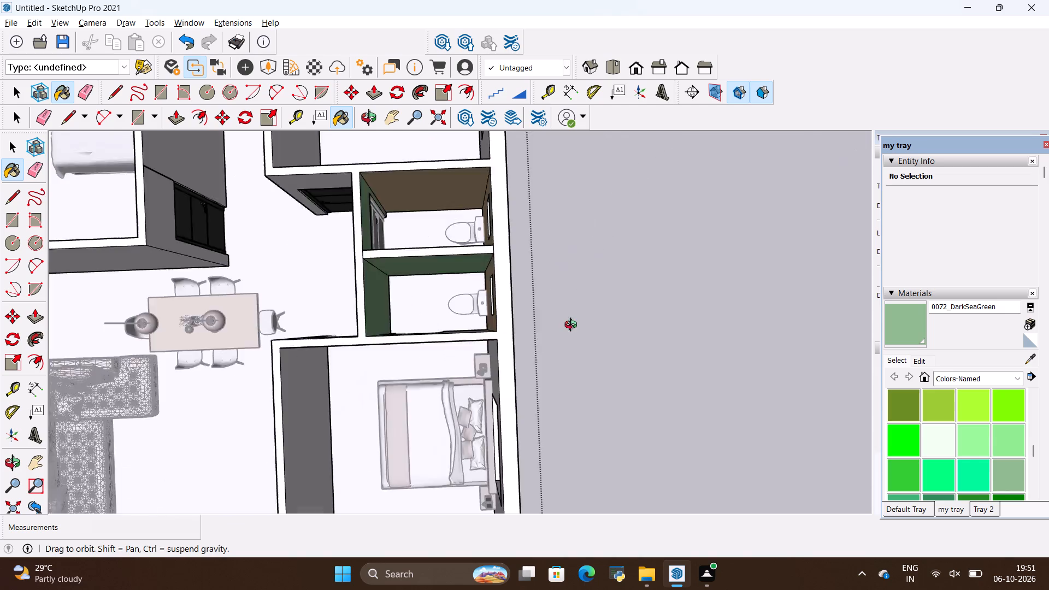
middle_drag(573, 326, 651, 251)
scroll(376, 315, down, 6)
middle_drag(276, 362, 499, 413)
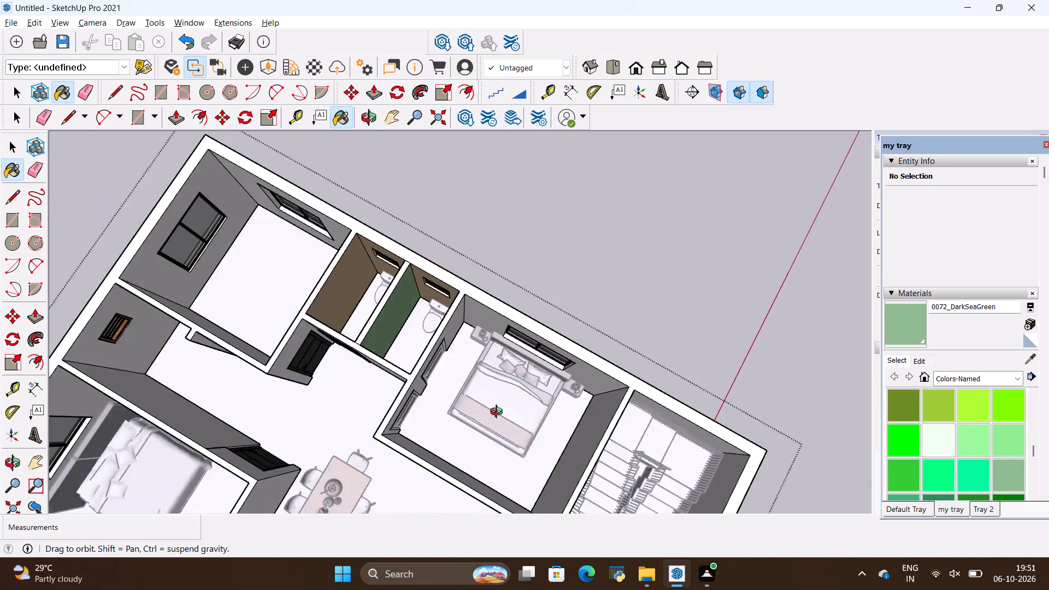
middle_drag(499, 413, 614, 313)
middle_drag(460, 391, 476, 320)
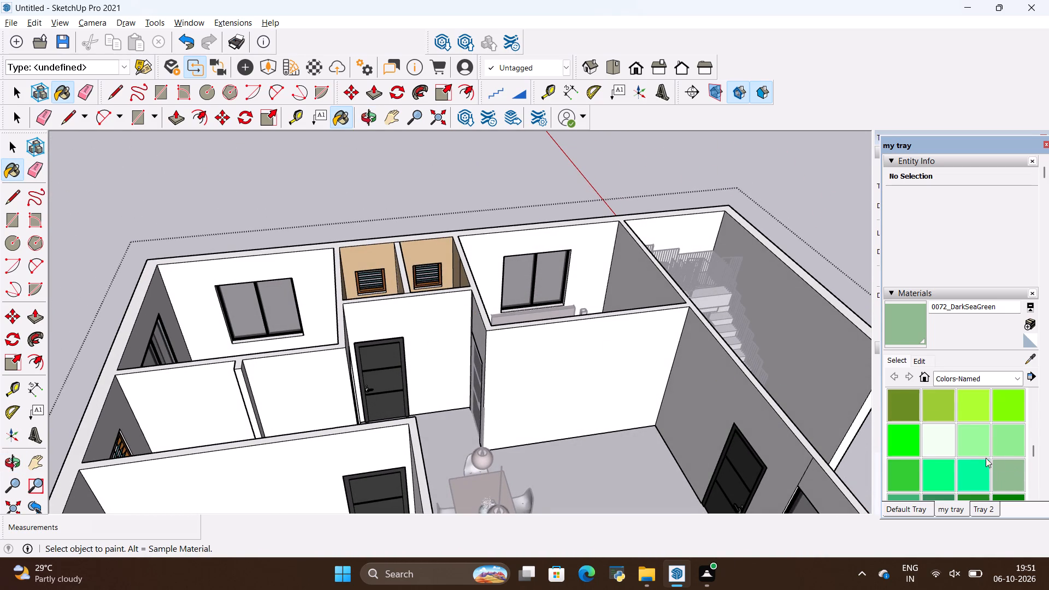
scroll(982, 454, up, 3)
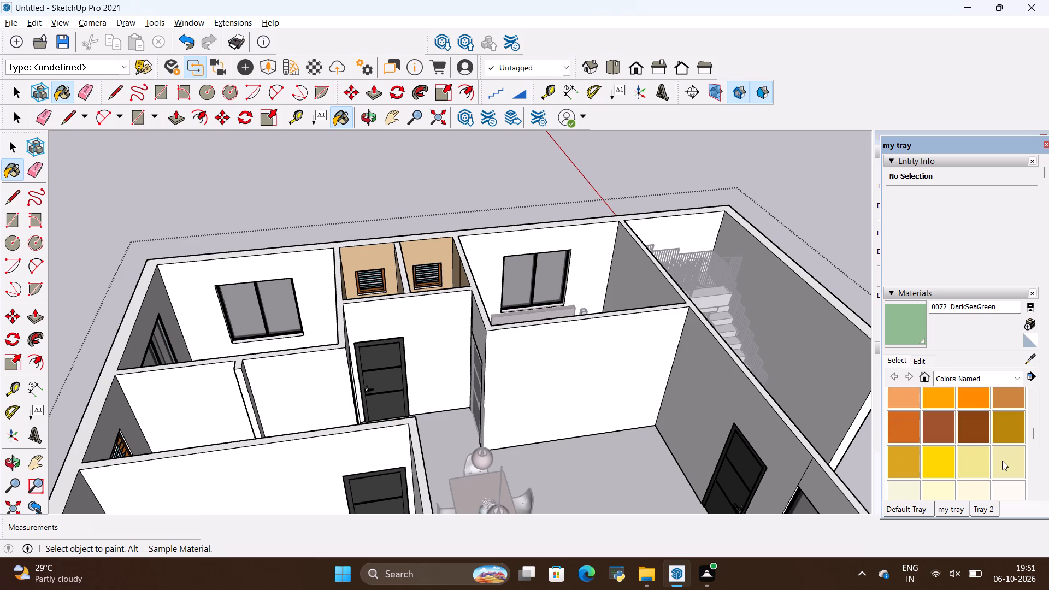
click(1002, 461)
click(449, 340)
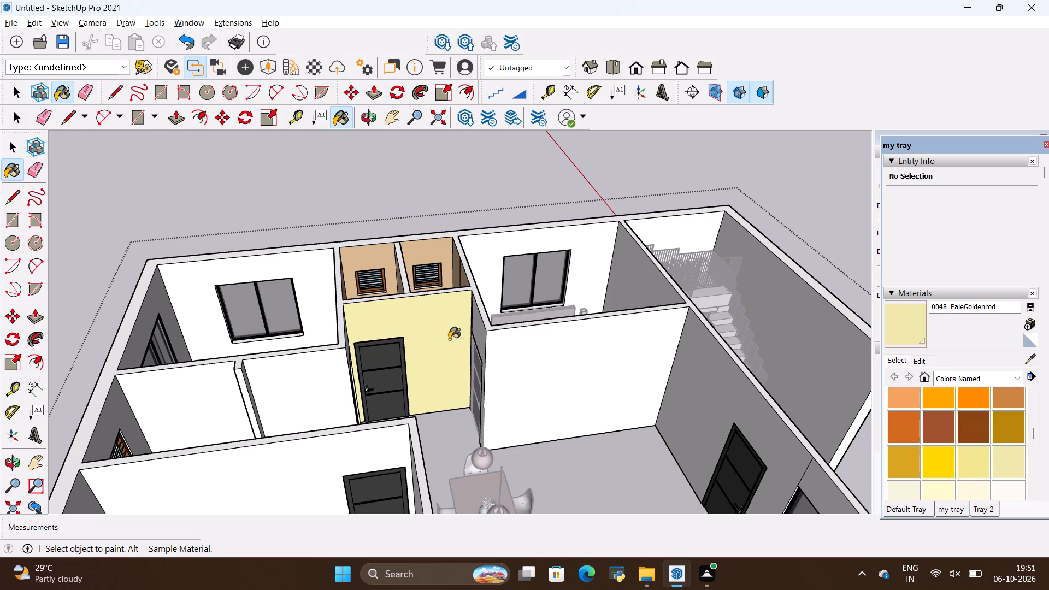
scroll(370, 302, down, 6)
click(544, 366)
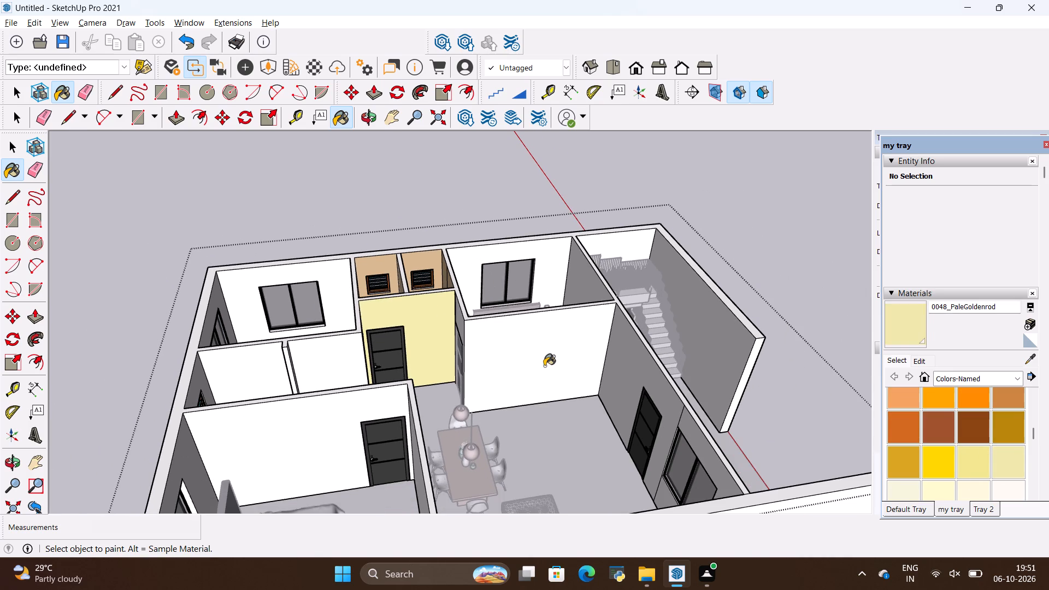
Paint the living area wall that holds the door and window on the staircase side with 0035_Tan.
scroll(1005, 403, up, 2)
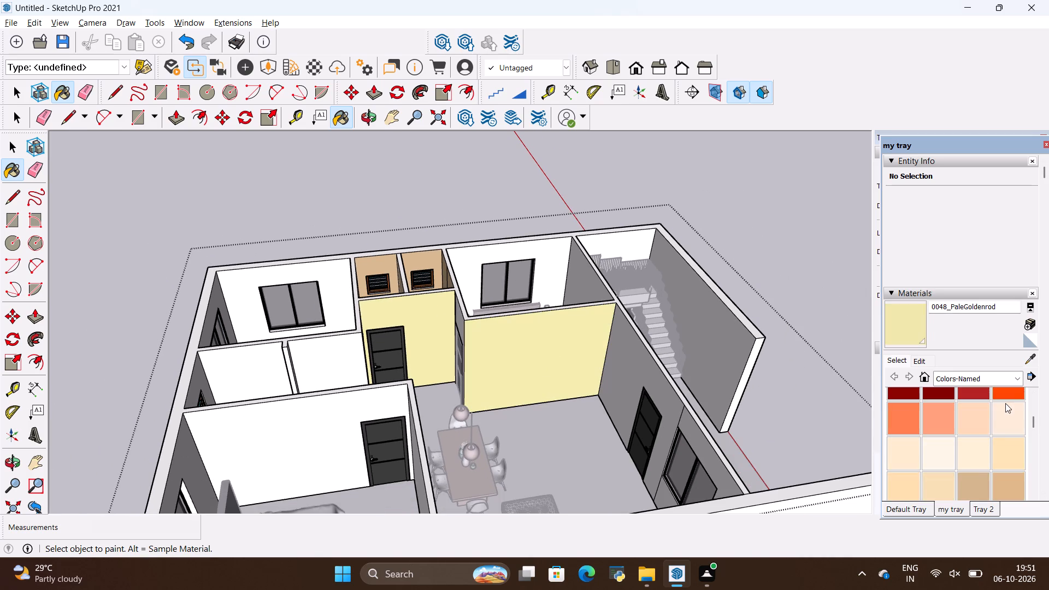
scroll(989, 445, up, 4)
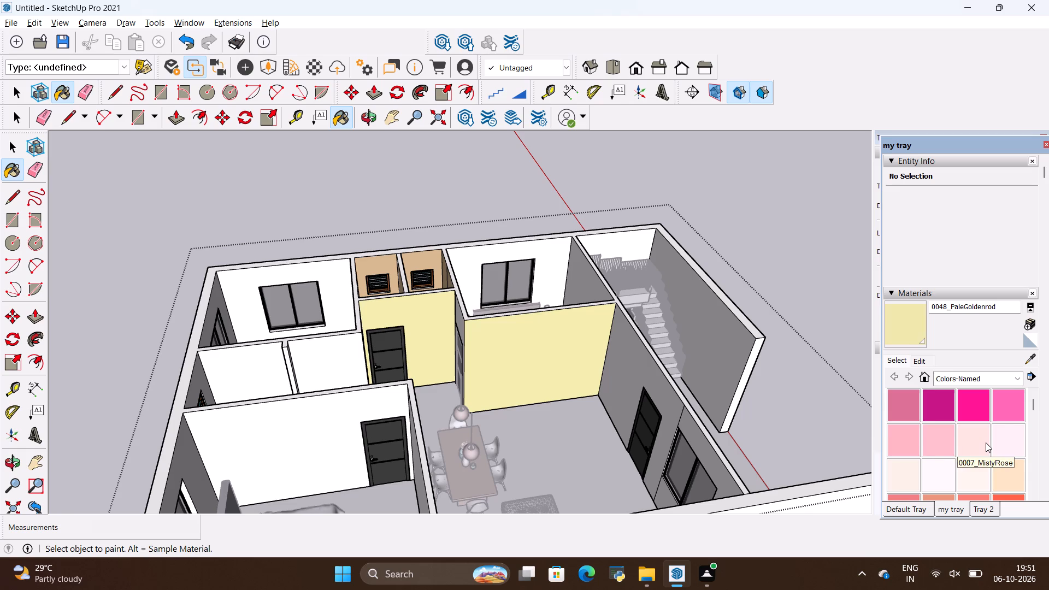
scroll(986, 442, up, 2)
scroll(986, 444, down, 2)
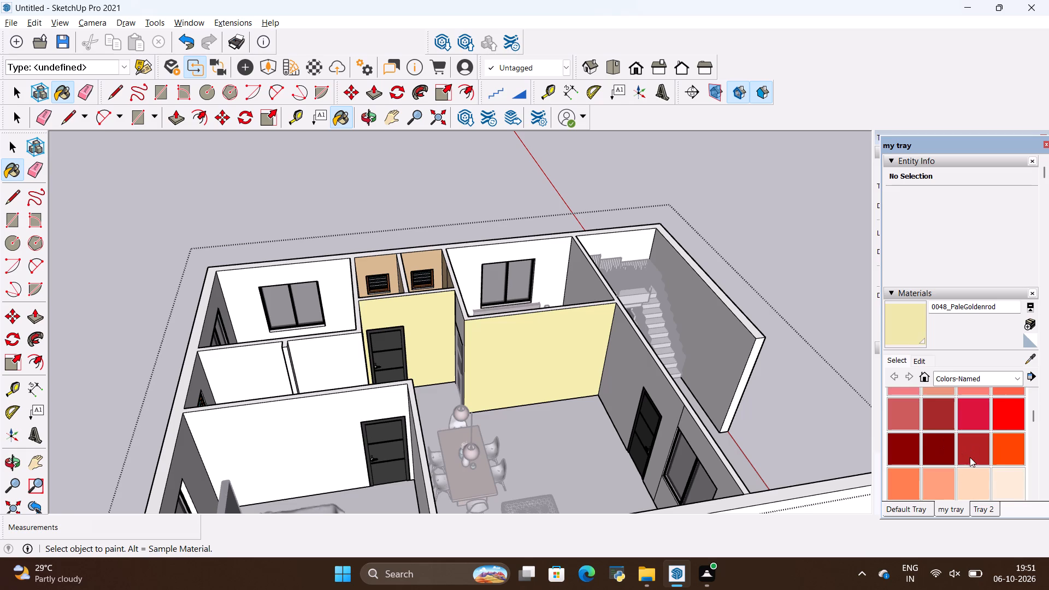
scroll(970, 457, down, 1)
click(974, 486)
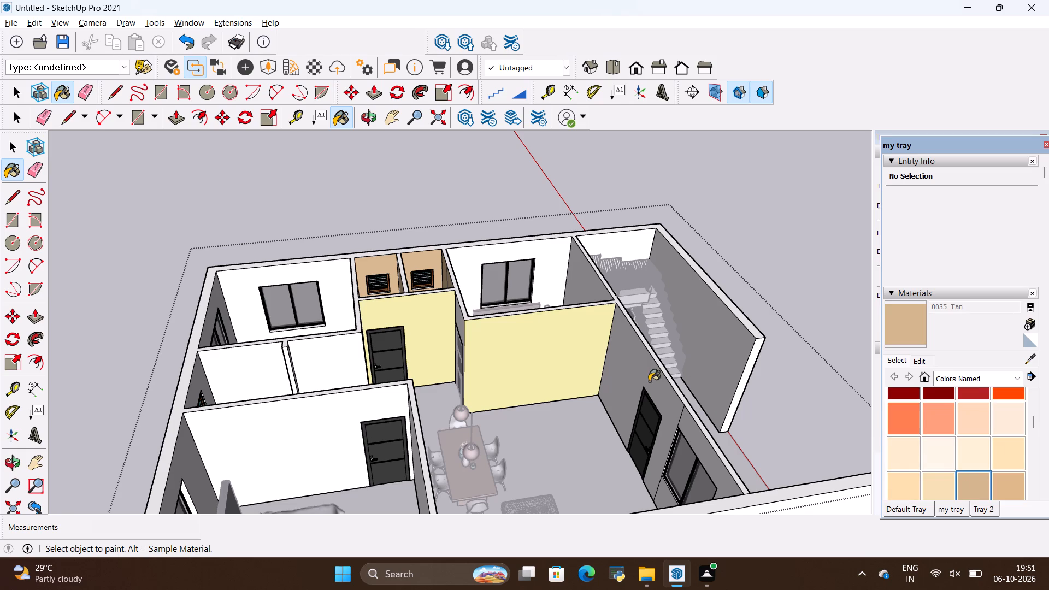
click(649, 381)
Paint the large wall beside the dining table and the empty bedroom's door wall facing the hallway with 0035_Tan.
scroll(605, 365, down, 6)
scroll(517, 417, up, 4)
middle_drag(632, 429, 554, 470)
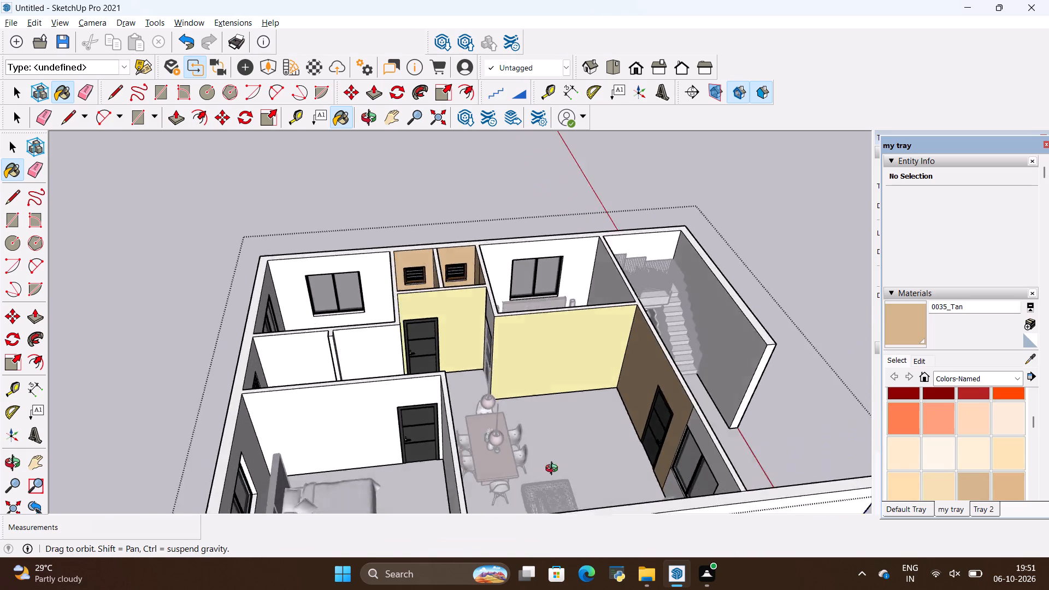
middle_drag(554, 470, 285, 402)
click(264, 350)
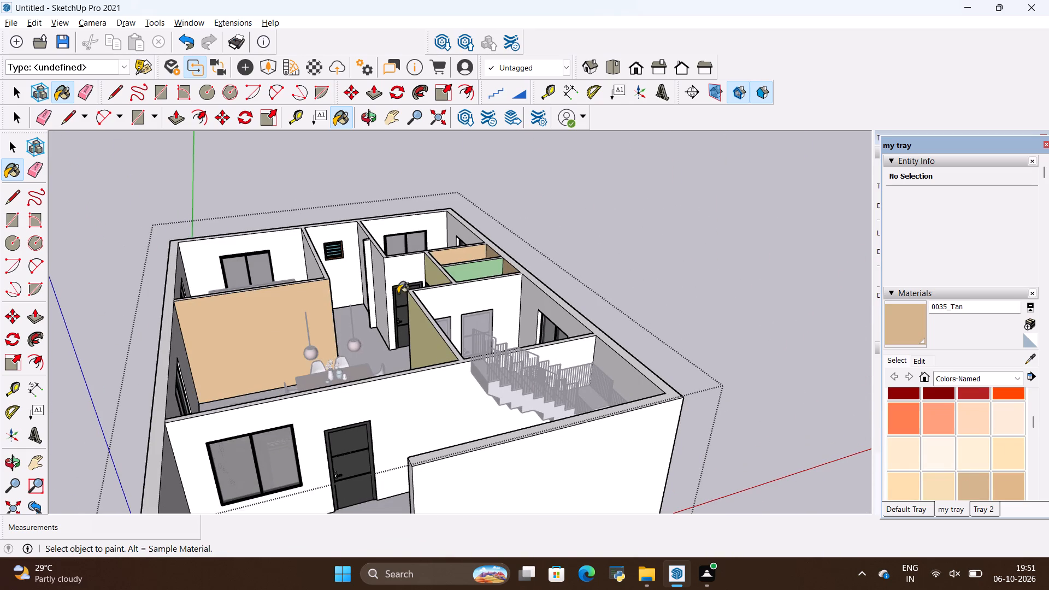
click(401, 282)
Paint the empty bedroom's adjoining outer wall face, between the hallway corner and the projecting wall stub, with 0035_Tan.
scroll(353, 272, up, 5)
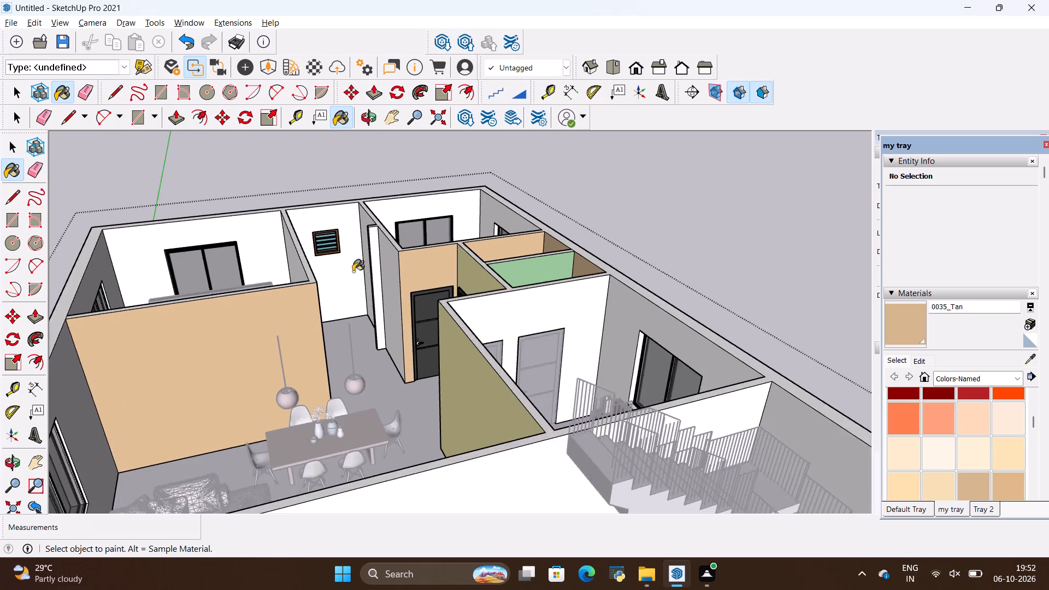
scroll(353, 272, up, 2)
middle_drag(411, 317, 541, 336)
click(426, 270)
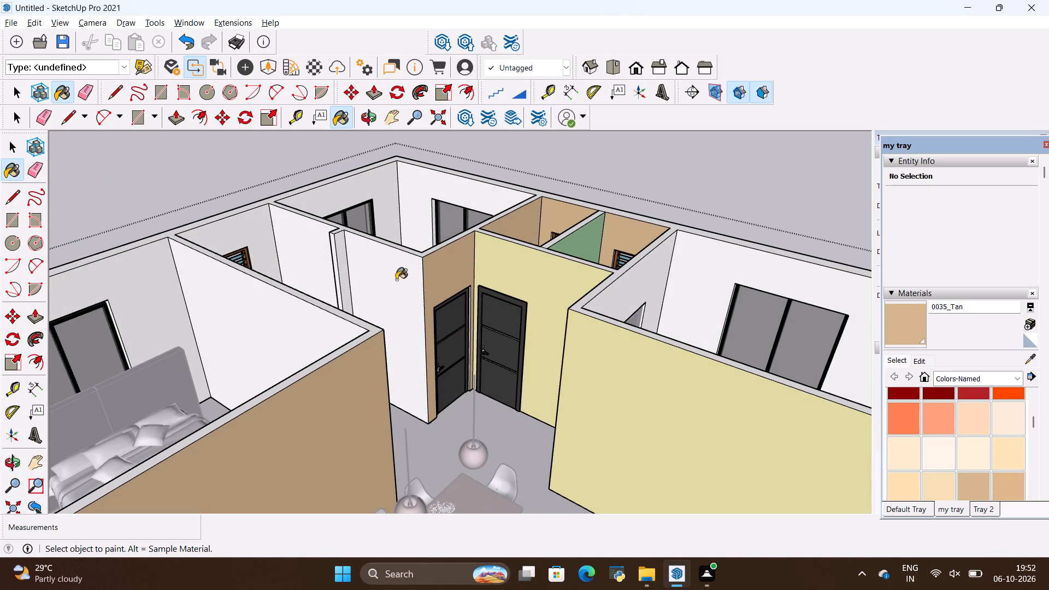
click(395, 280)
scroll(311, 258, up, 2)
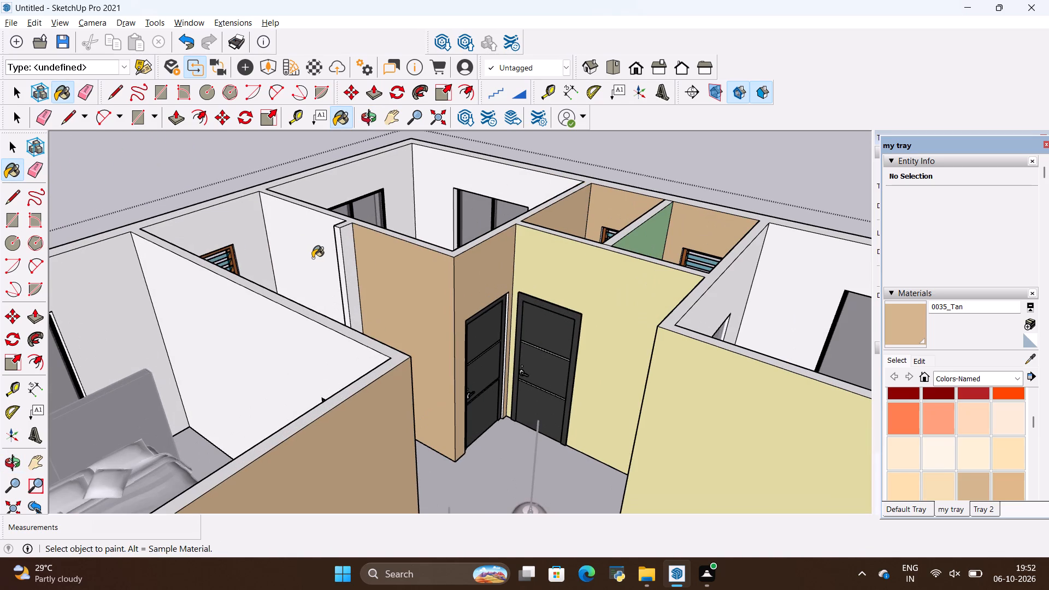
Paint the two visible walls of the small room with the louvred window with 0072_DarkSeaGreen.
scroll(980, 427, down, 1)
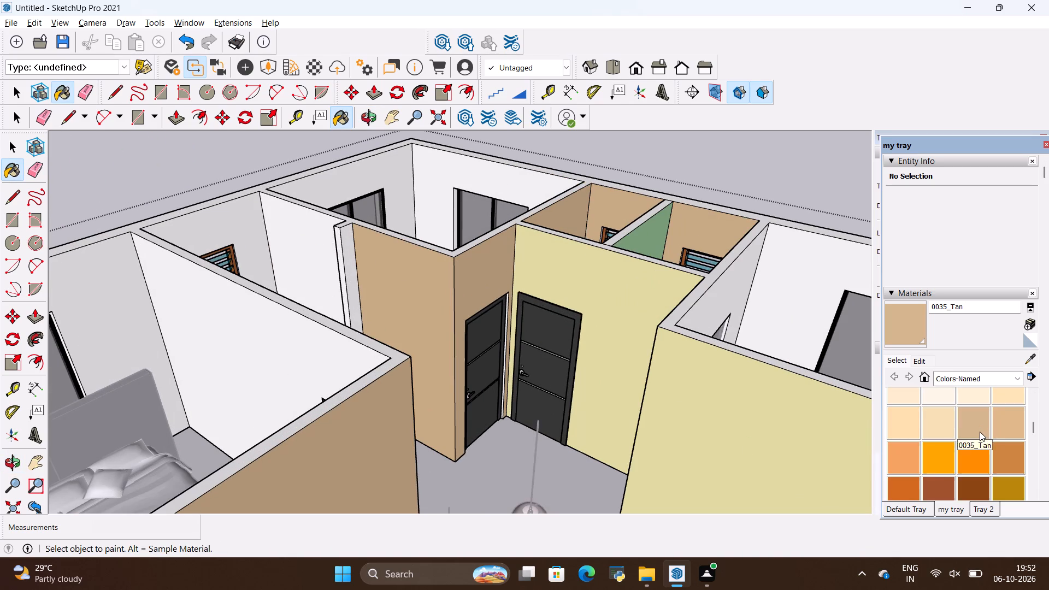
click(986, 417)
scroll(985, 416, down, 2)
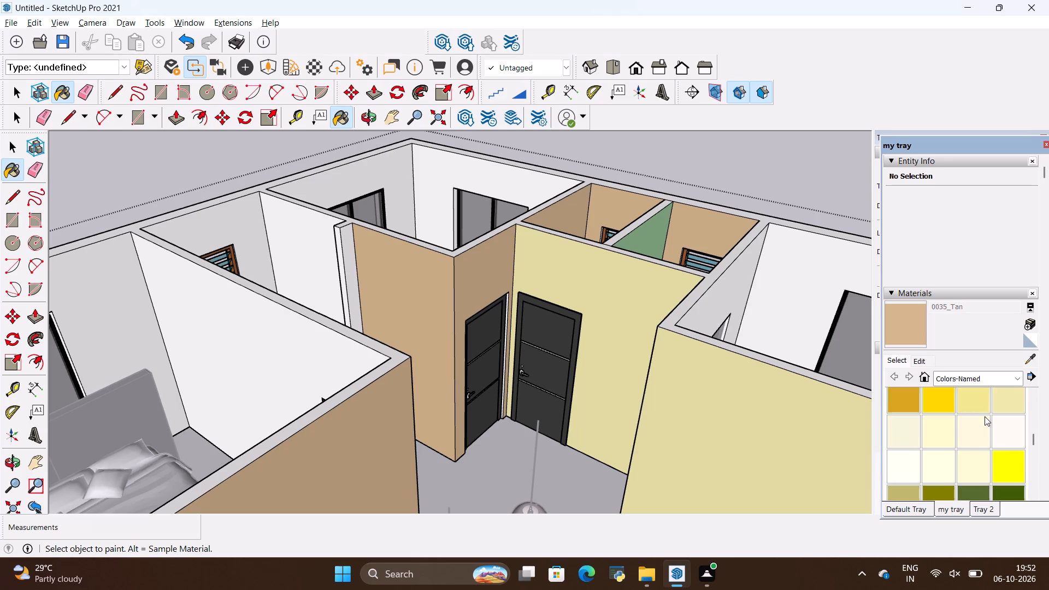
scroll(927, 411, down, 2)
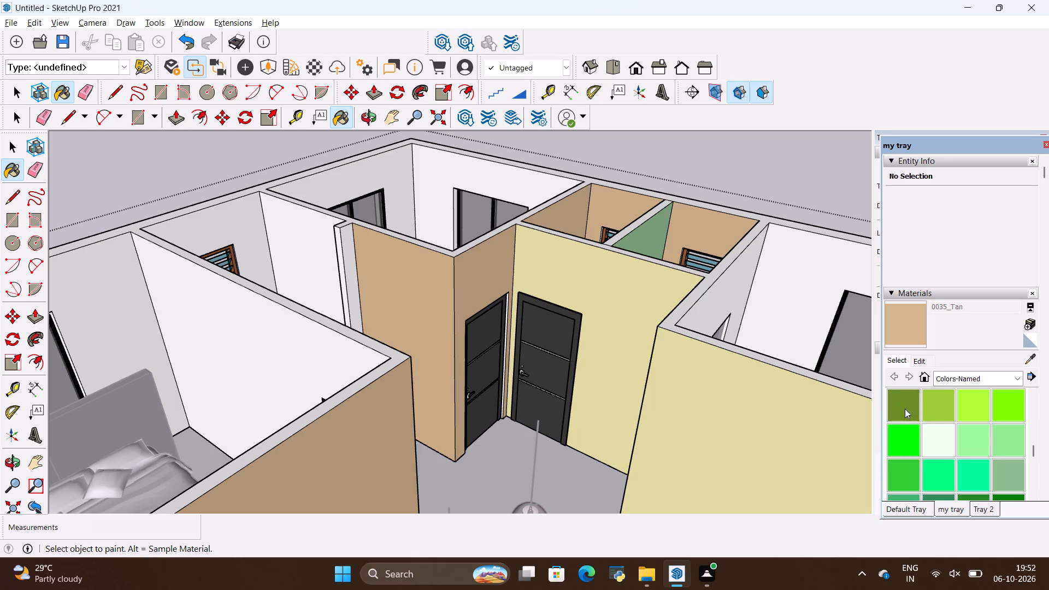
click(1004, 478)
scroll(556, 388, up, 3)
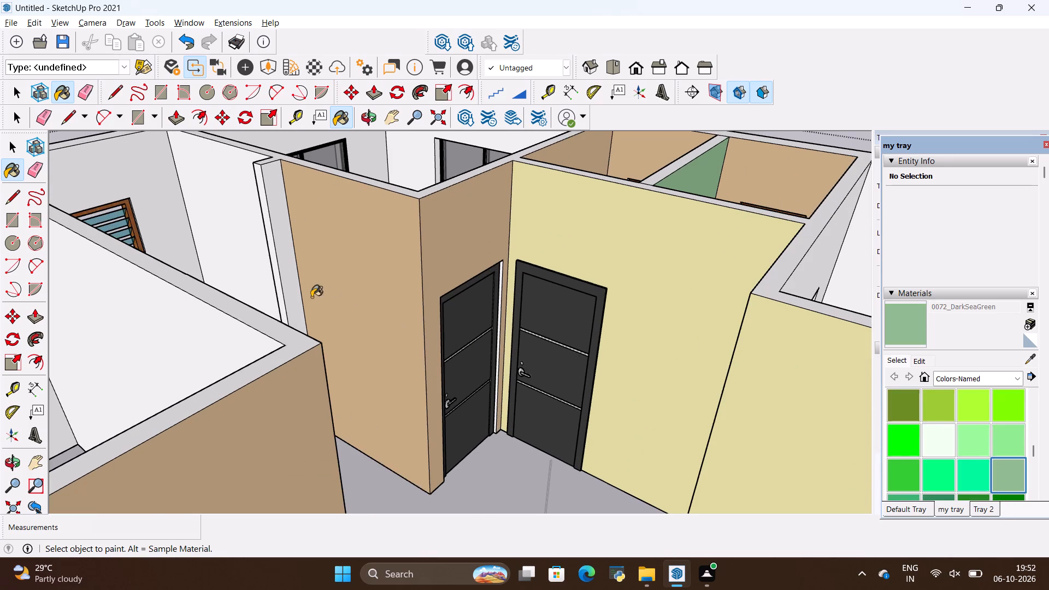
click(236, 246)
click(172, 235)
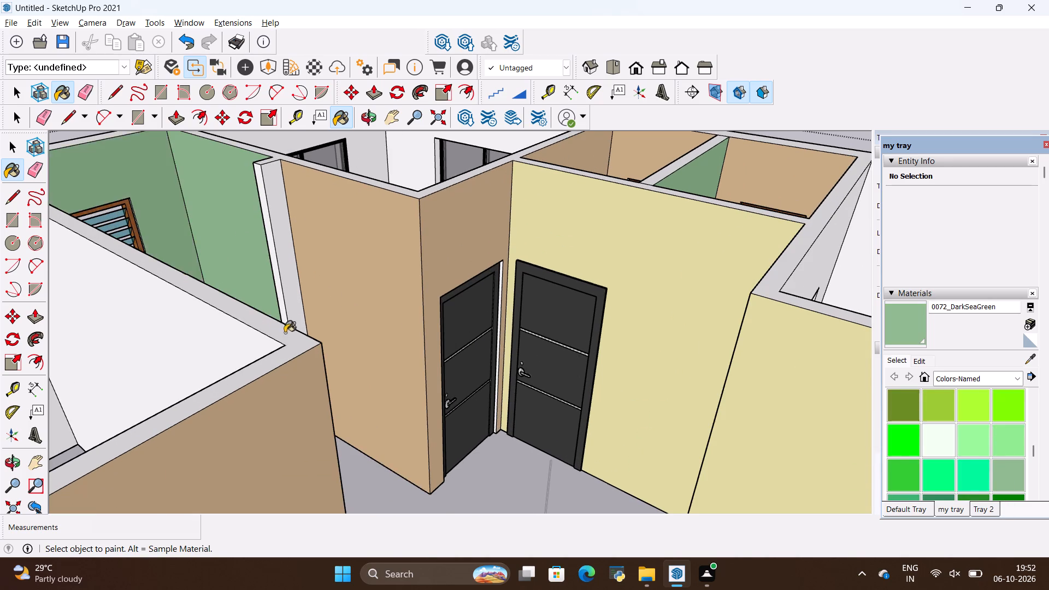
Repaint the living area wall beside the dining table and the hallway wall outside the bathrooms with 0035_Tan.
scroll(287, 333, down, 11)
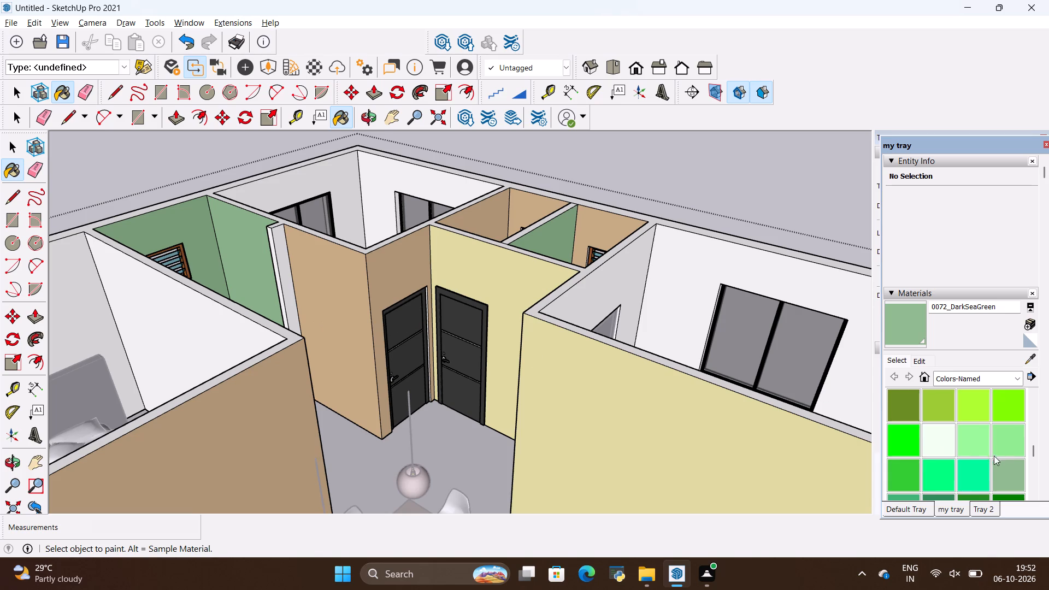
scroll(995, 454, up, 2)
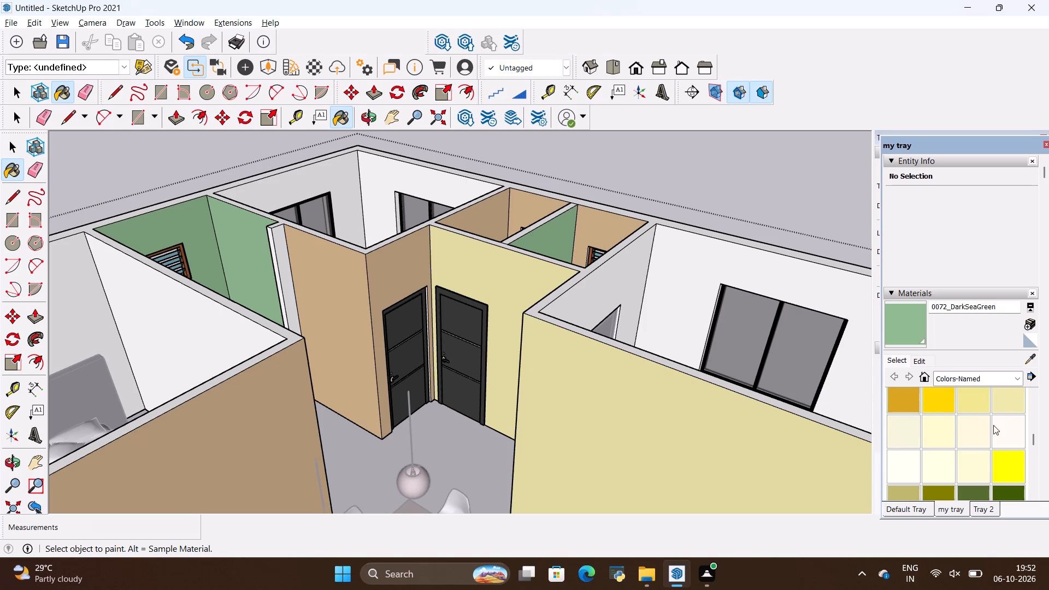
scroll(993, 424, up, 2)
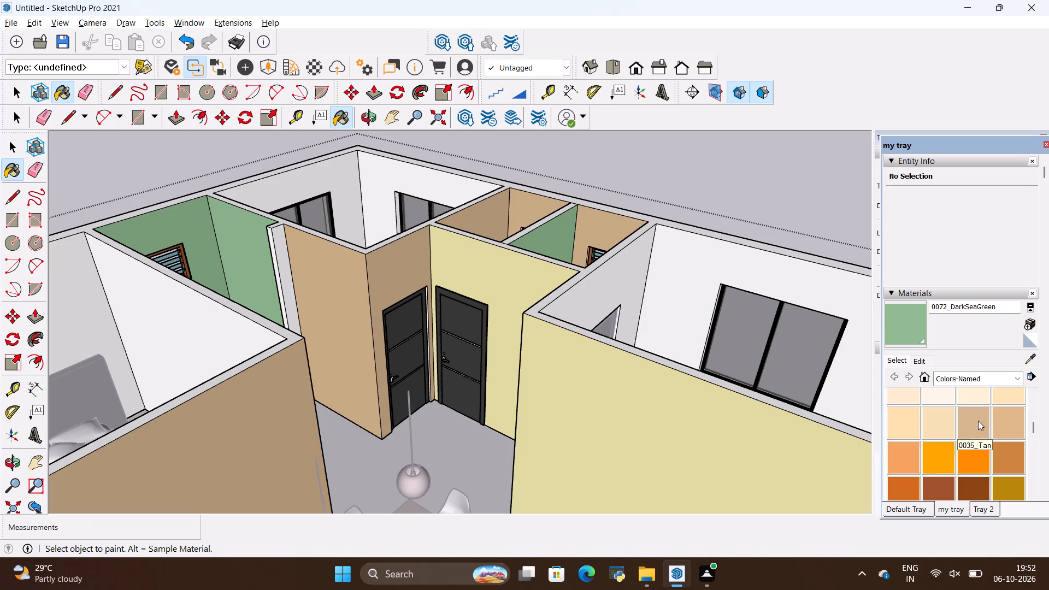
click(978, 421)
click(629, 394)
click(484, 275)
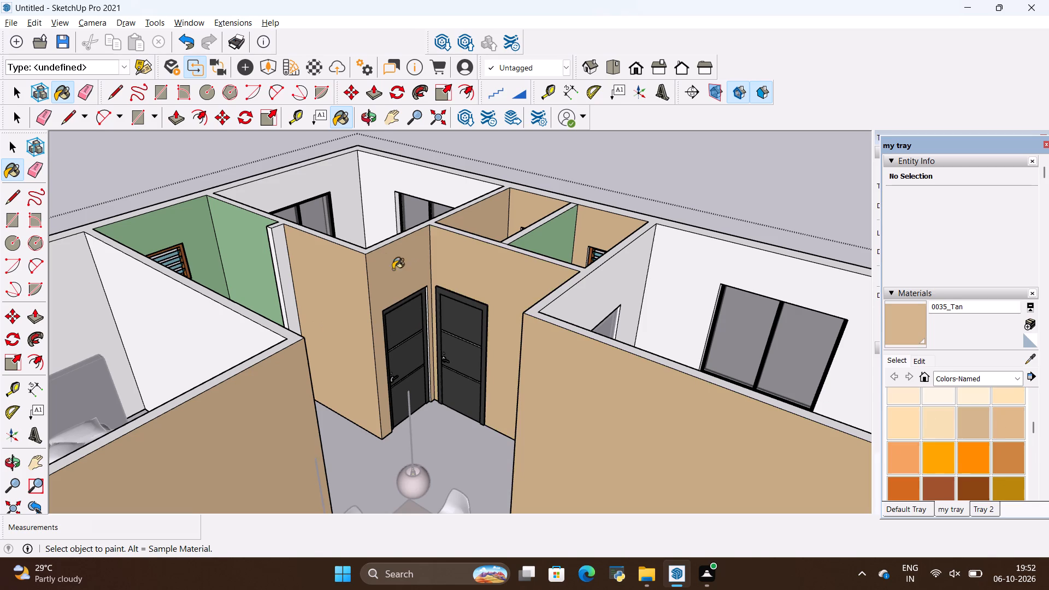
Paint two walls of the small louvred-window room and two walls of the adjoining corner bedroom with 0035_Tan.
click(226, 253)
click(193, 240)
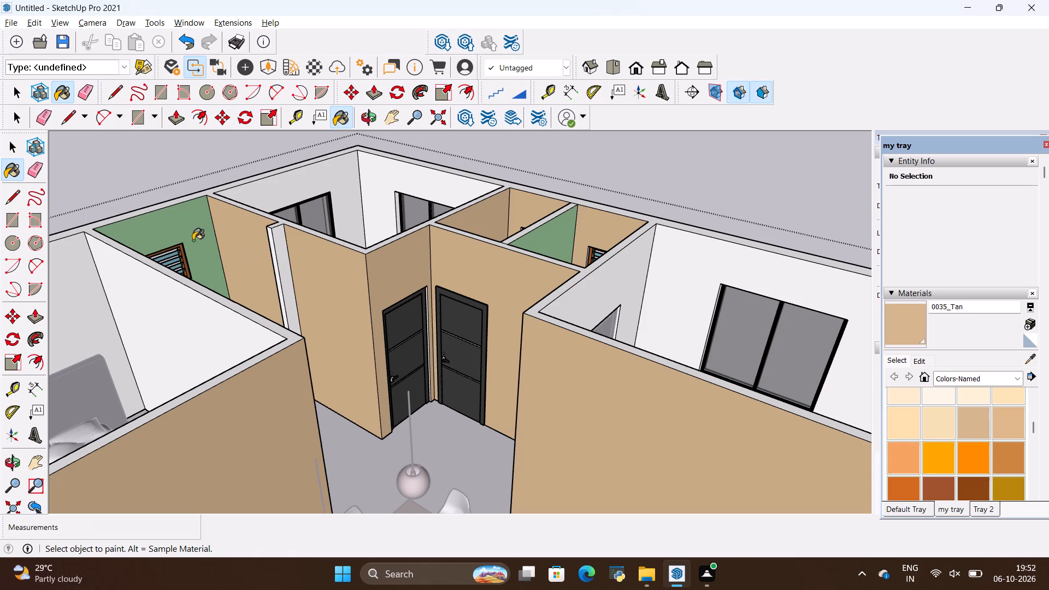
click(180, 323)
click(83, 312)
Paint the staircase-side bedroom's wall next to the bathrooms and the green bathroom partition face with 0035_Tan.
scroll(250, 303, down, 6)
scroll(426, 268, down, 4)
click(481, 291)
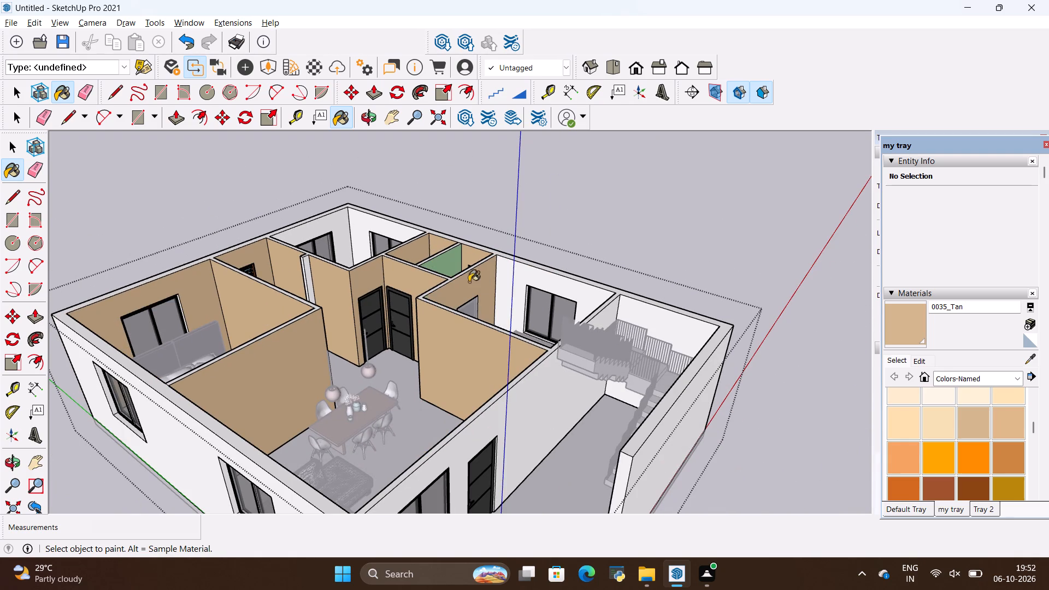
click(439, 266)
Paint the empty bedroom's two window walls and the window wall of the bedroom beside the staircase with 0035_Tan.
scroll(377, 282, down, 1)
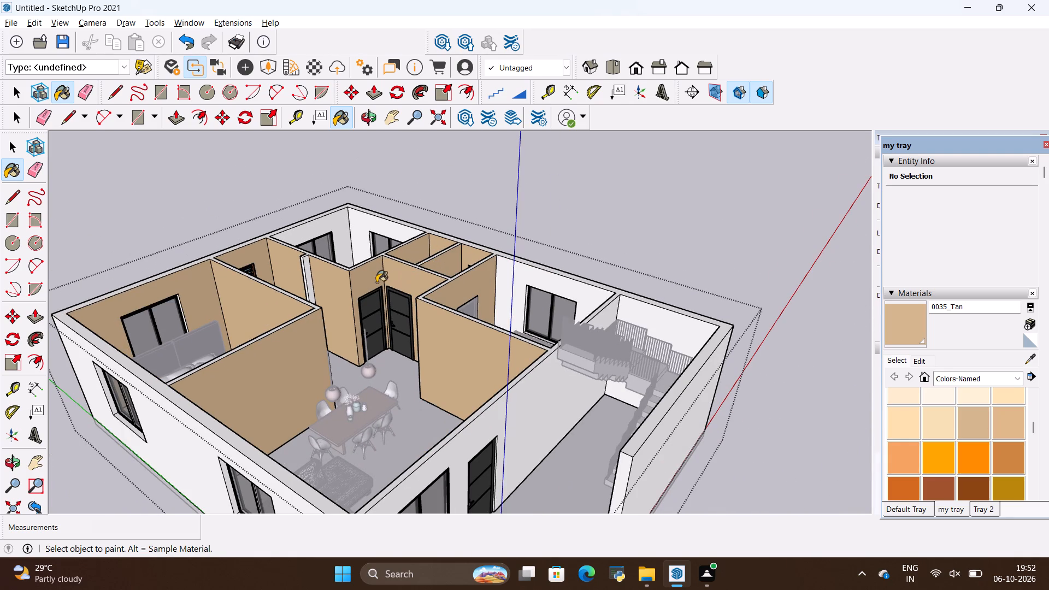
scroll(376, 282, down, 1)
scroll(349, 244, up, 8)
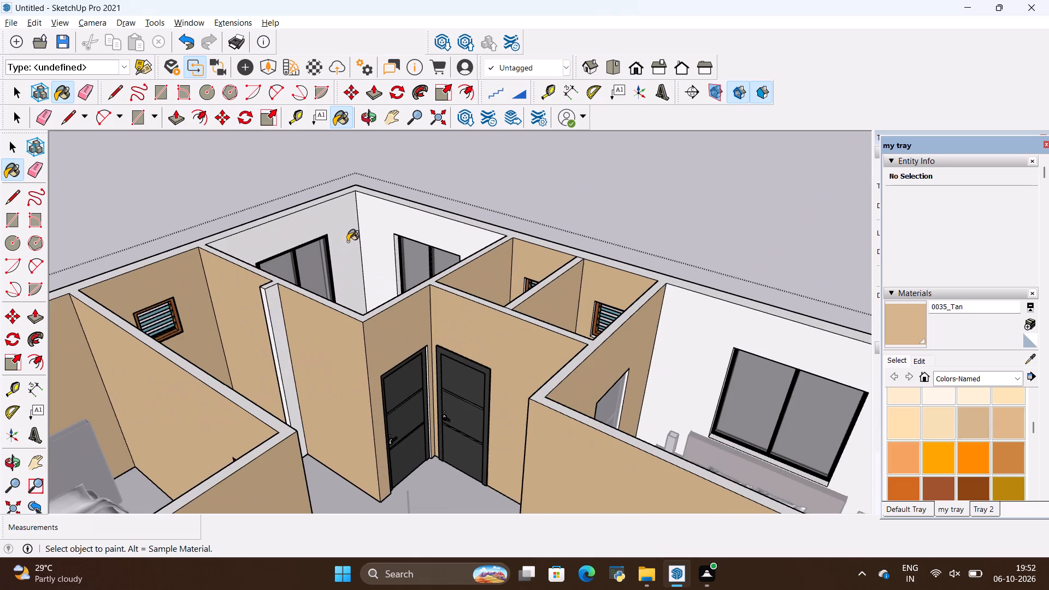
click(344, 237)
click(377, 232)
scroll(379, 232, down, 8)
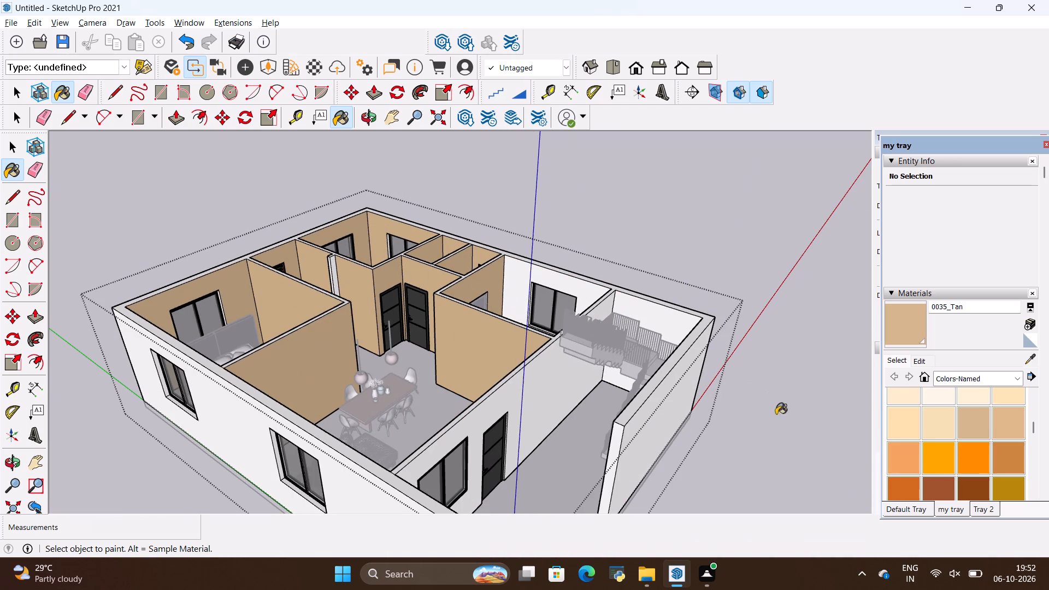
scroll(521, 277, up, 3)
click(516, 284)
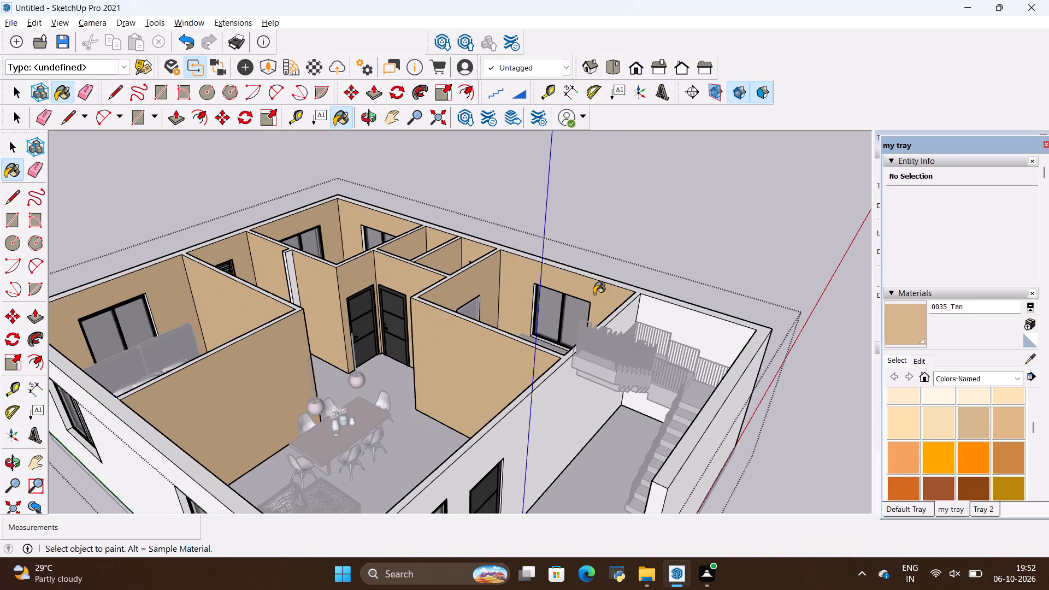
Paint the staircase-side bedroom's wall towards the stairs, the empty bedroom's bathroom-side wall and the corner bedroom's living-area wall with 0035_Tan.
middle_drag(374, 379, 798, 461)
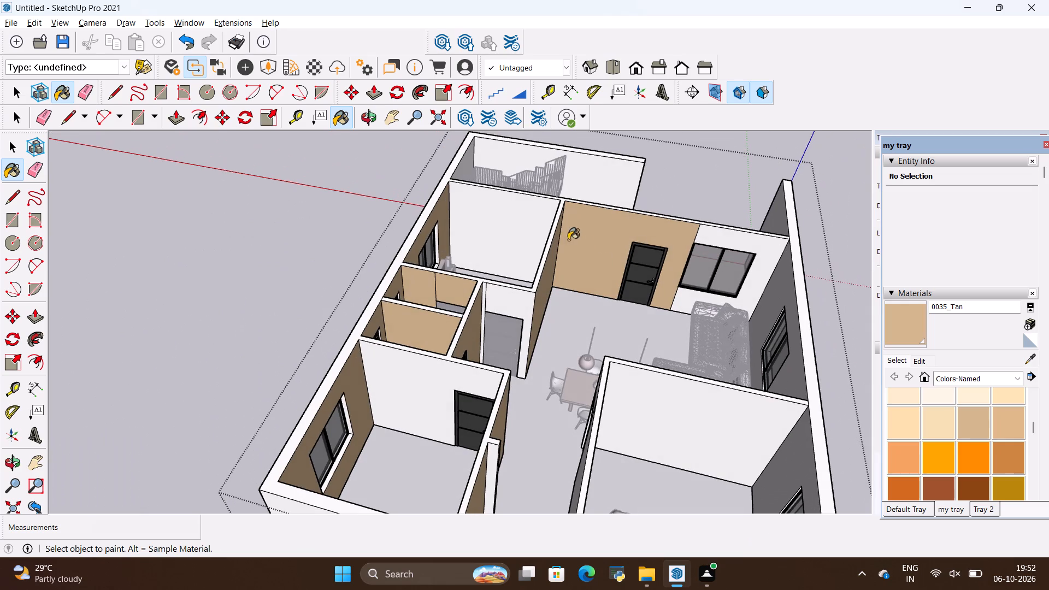
click(504, 226)
click(419, 411)
click(666, 425)
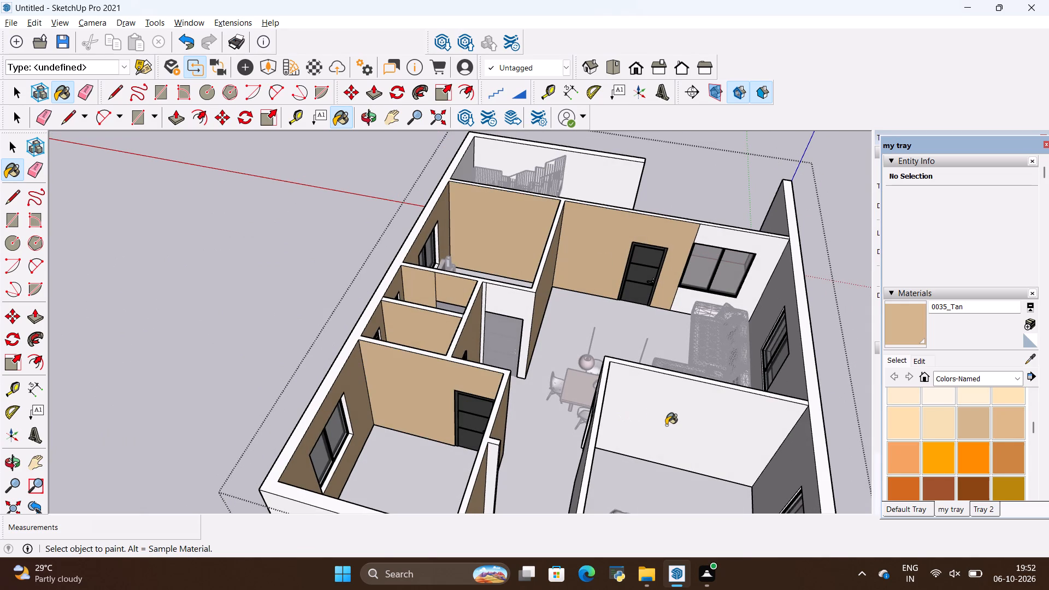
Paint the corner bedroom's remaining window wall and its two hallway-side wall faces, including the one around the door, with 0035_Tan.
scroll(608, 408, down, 8)
middle_drag(703, 438, 534, 428)
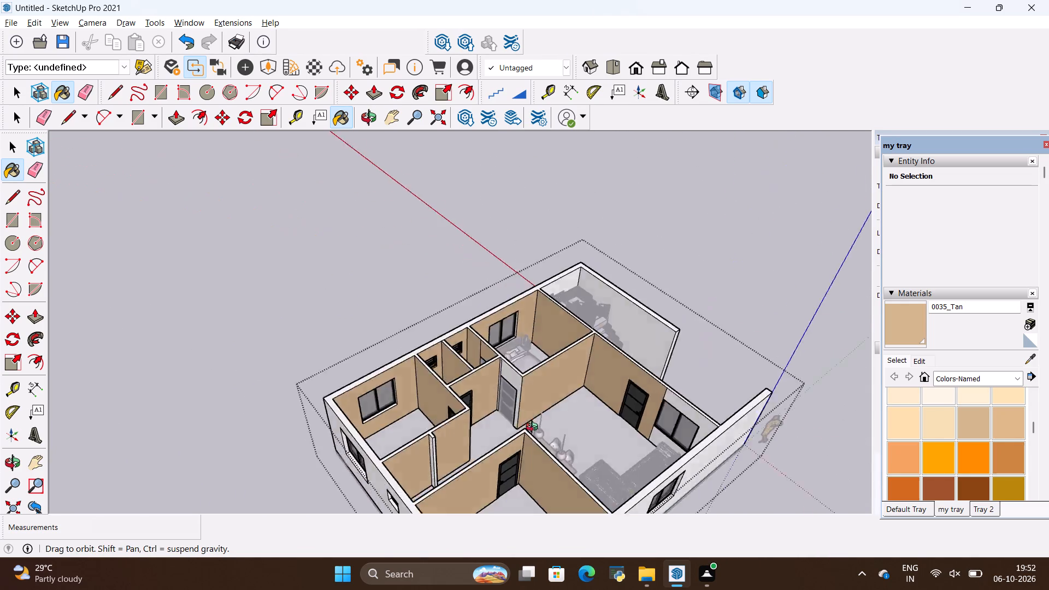
middle_drag(534, 428, 275, 369)
middle_drag(476, 345, 255, 414)
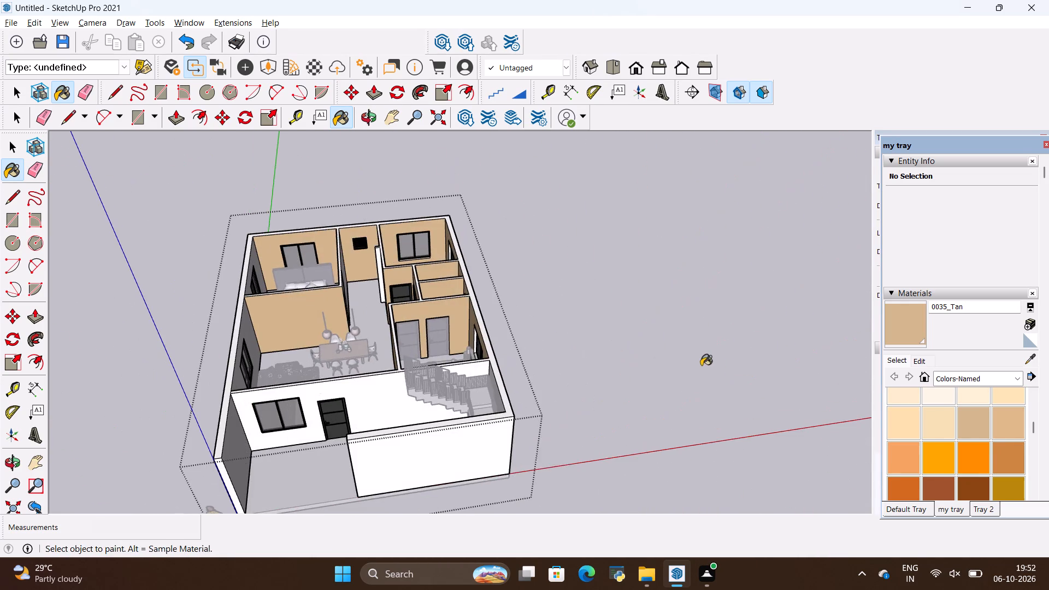
middle_drag(697, 368, 422, 394)
scroll(471, 211, up, 6)
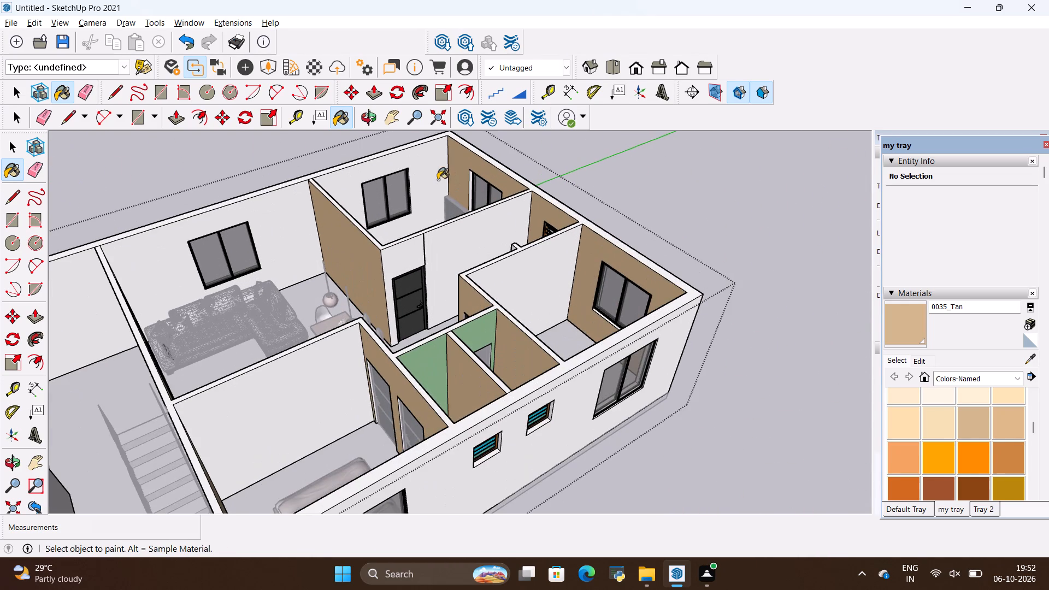
click(438, 180)
click(467, 247)
click(412, 258)
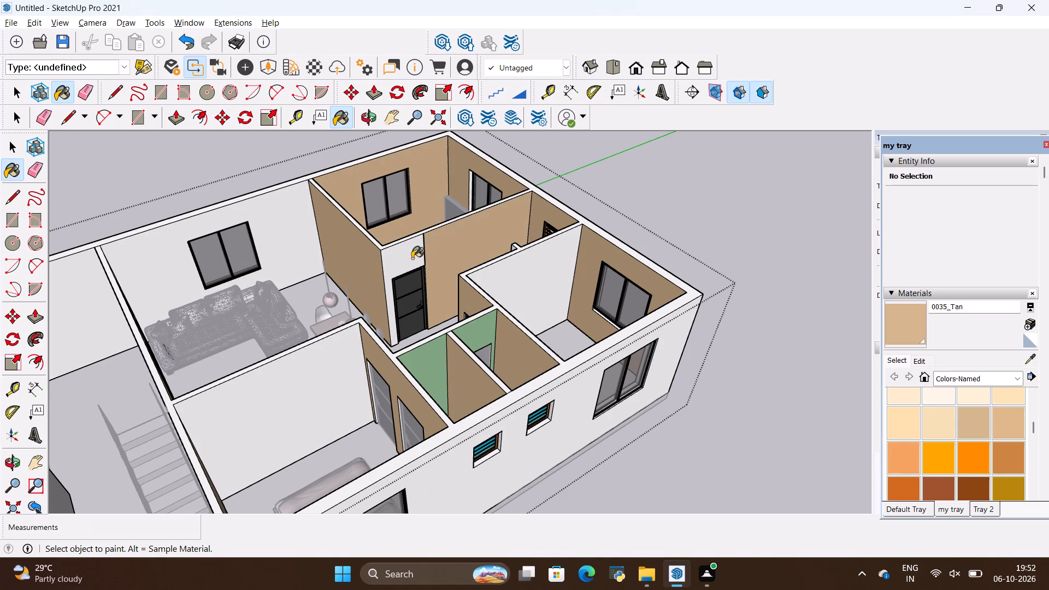
Paint the empty bedroom's wall adjoining the small louvred-window room and the living area's outer window wall behind the sofa with 0035_Tan.
click(498, 275)
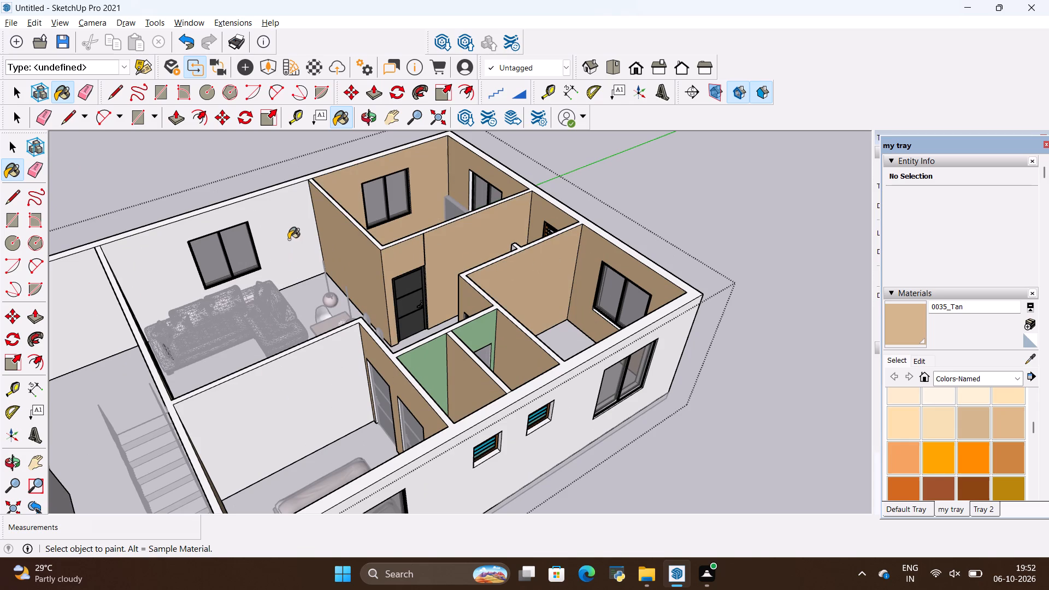
click(290, 231)
Paint the staircase-side bedroom's wall shared with the living area with 0072_DarkSeaGreen.
scroll(551, 256, down, 5)
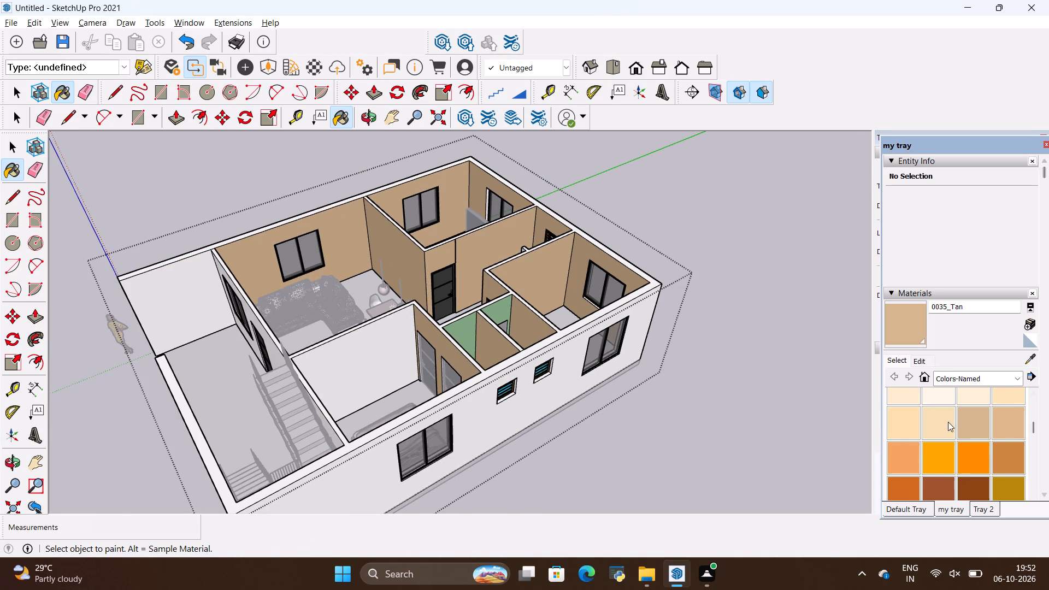
scroll(939, 469, up, 2)
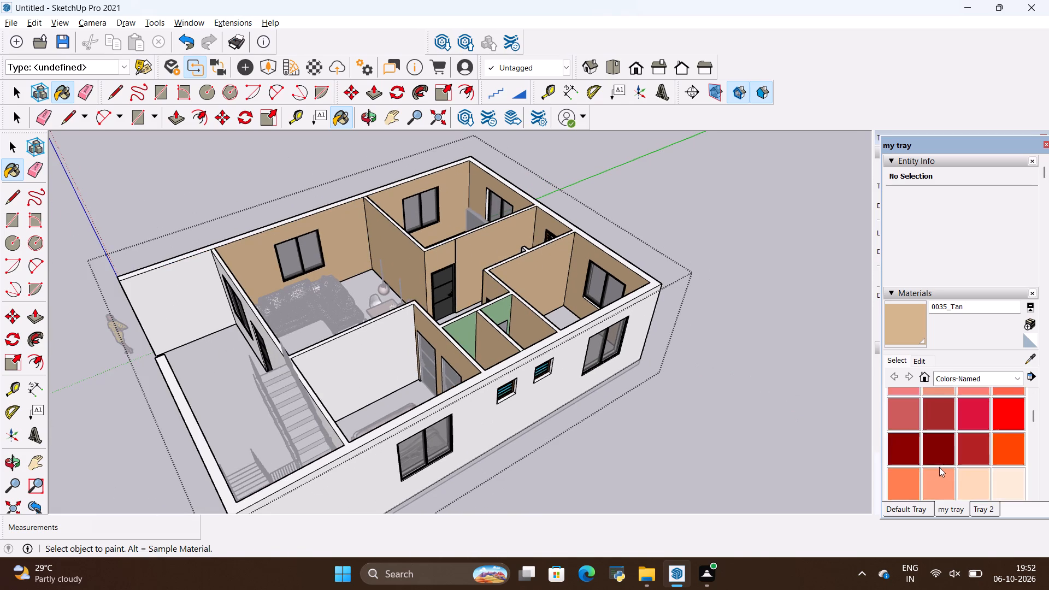
scroll(940, 467, up, 7)
scroll(940, 465, down, 8)
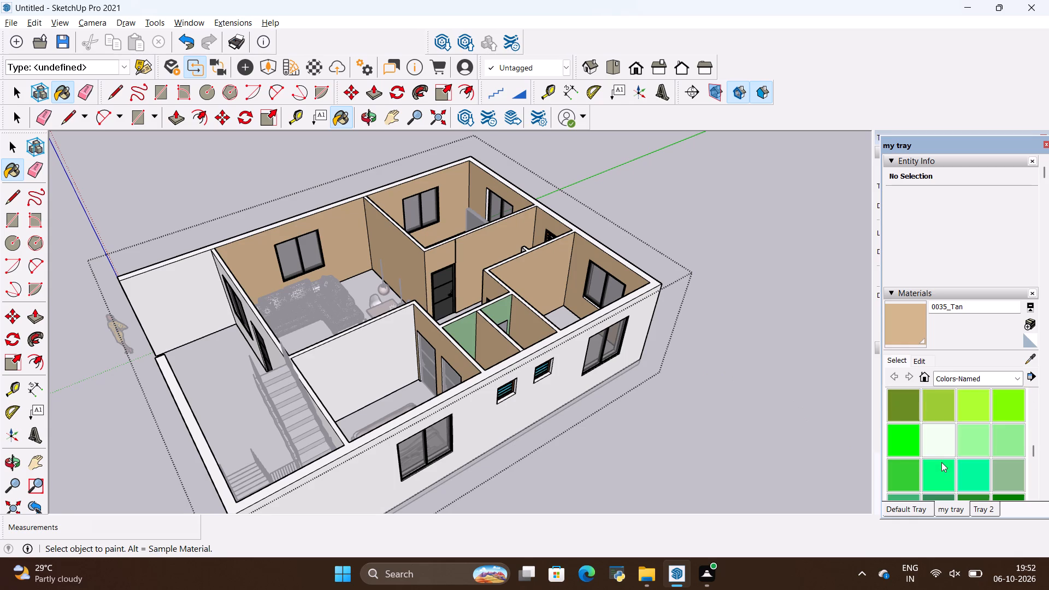
scroll(994, 457, down, 1)
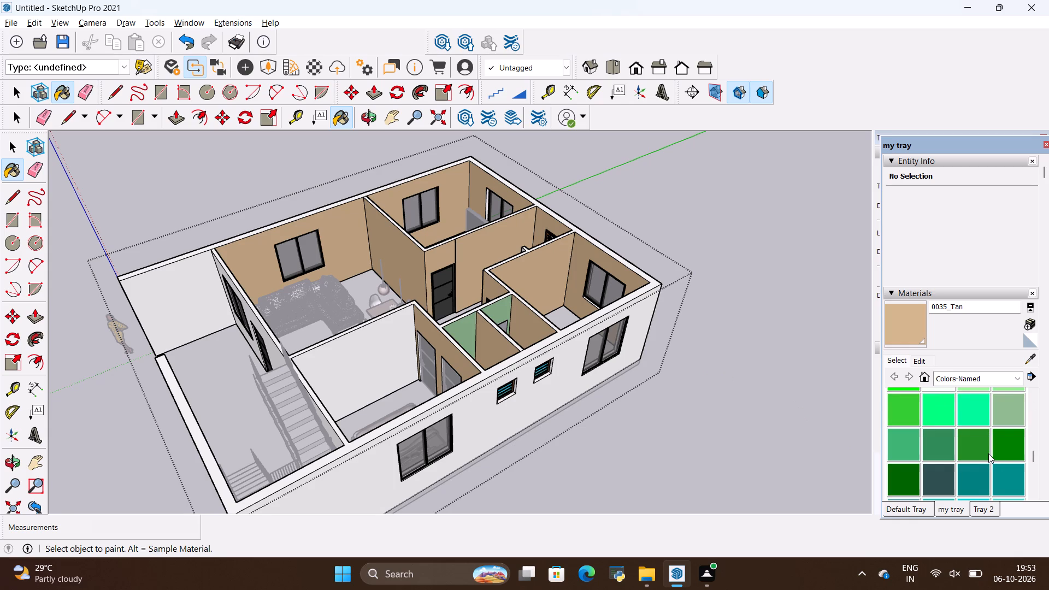
scroll(988, 453, down, 1)
scroll(988, 453, up, 1)
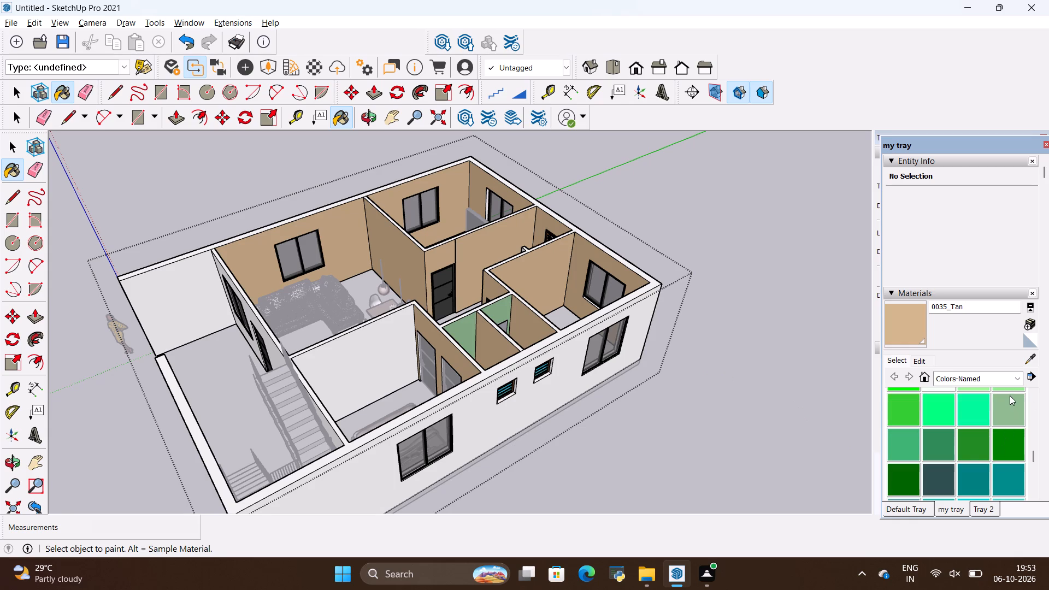
click(1010, 396)
click(377, 370)
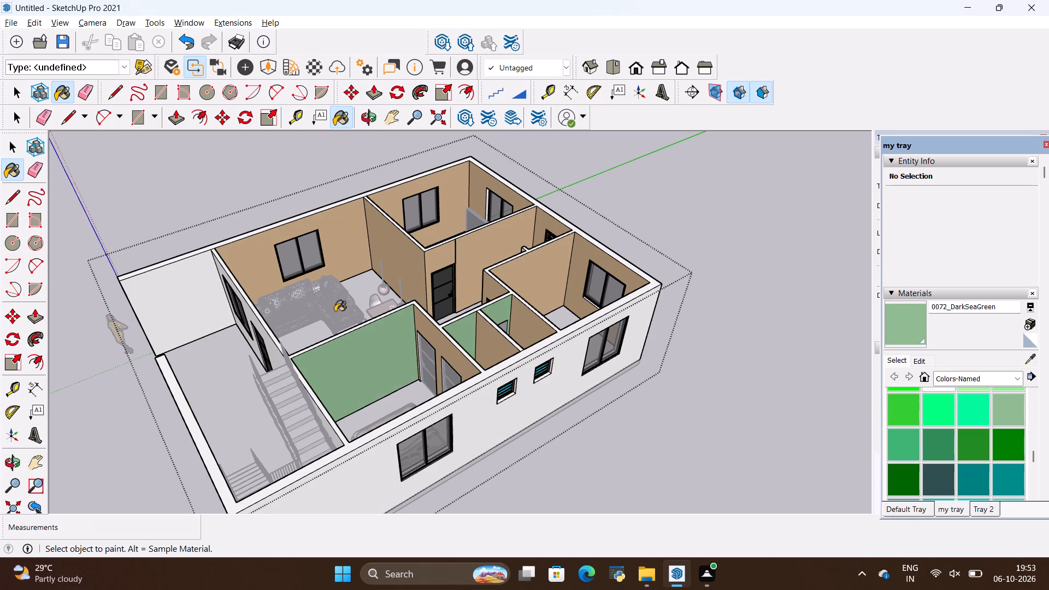
Paint the living area wall section around the window beside the entrance door with 0057_DarkKhaki.
middle_drag(240, 347, 717, 369)
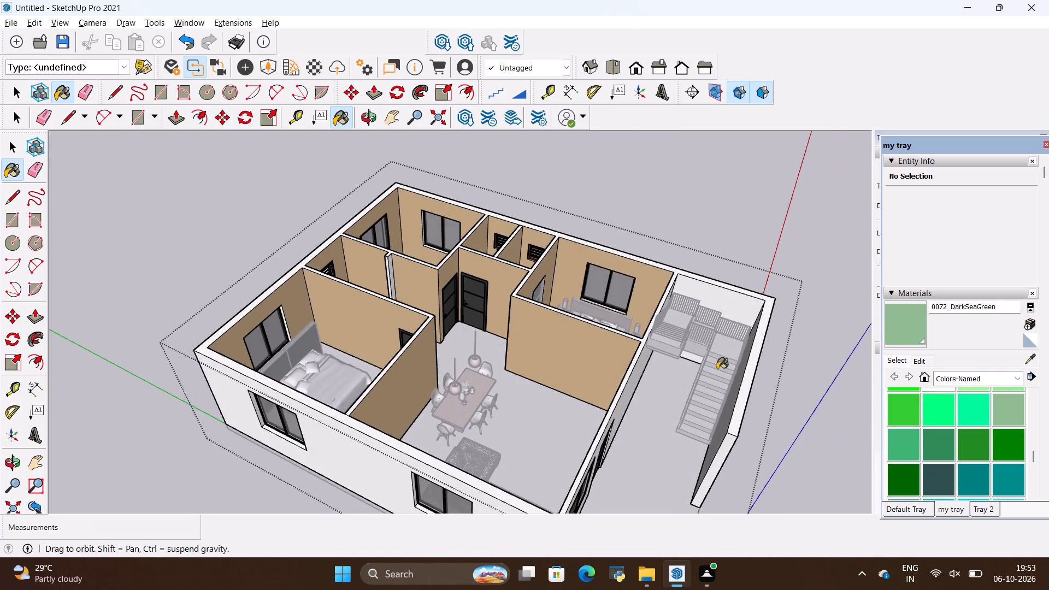
middle_drag(396, 402, 712, 432)
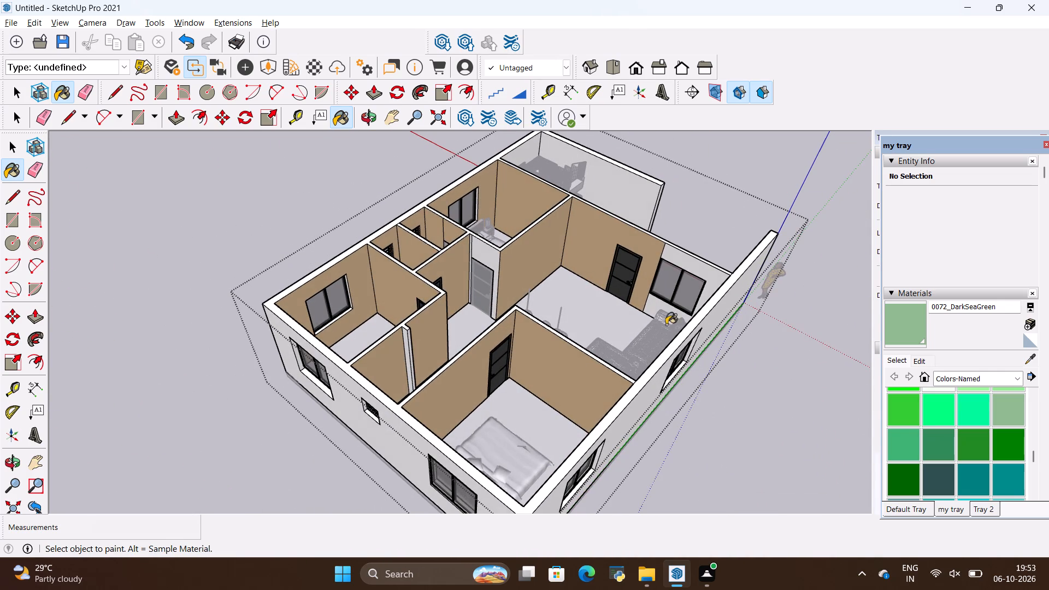
scroll(671, 302, up, 4)
scroll(941, 427, up, 1)
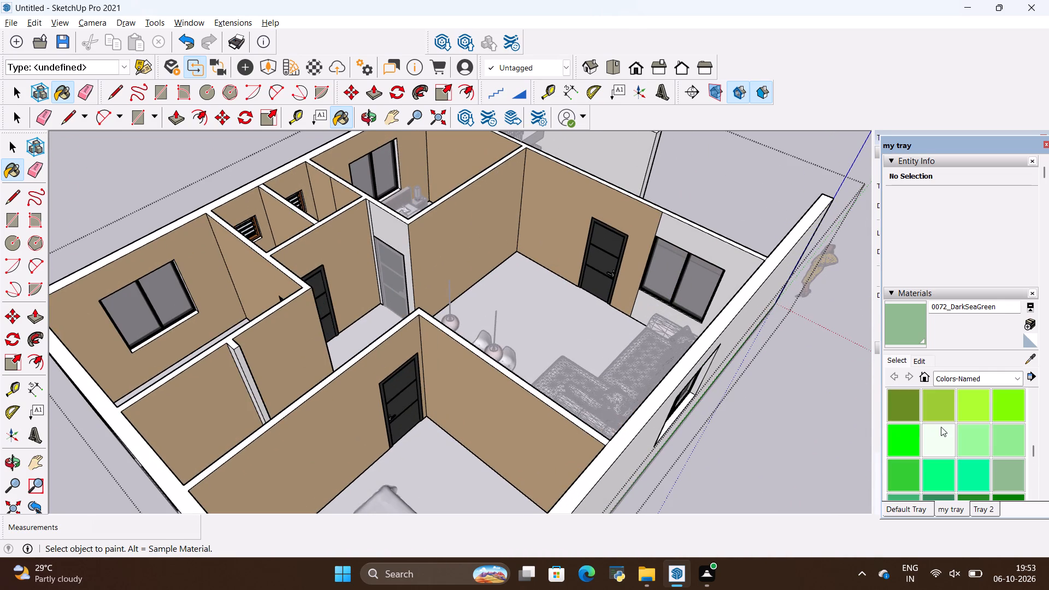
scroll(986, 439, up, 2)
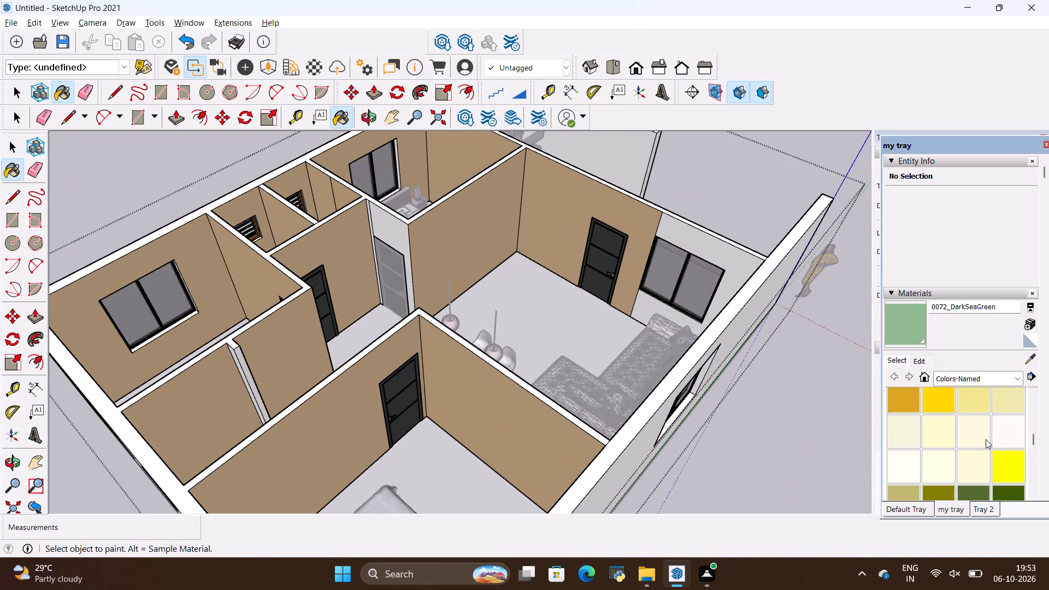
scroll(986, 440, down, 1)
click(901, 437)
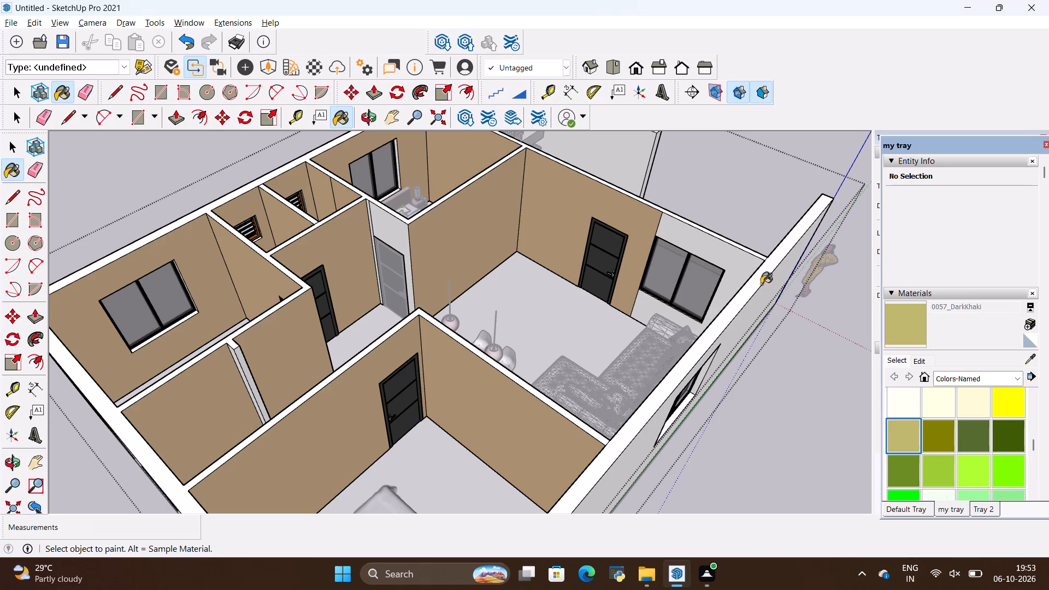
click(742, 272)
scroll(518, 382, down, 5)
scroll(626, 382, down, 5)
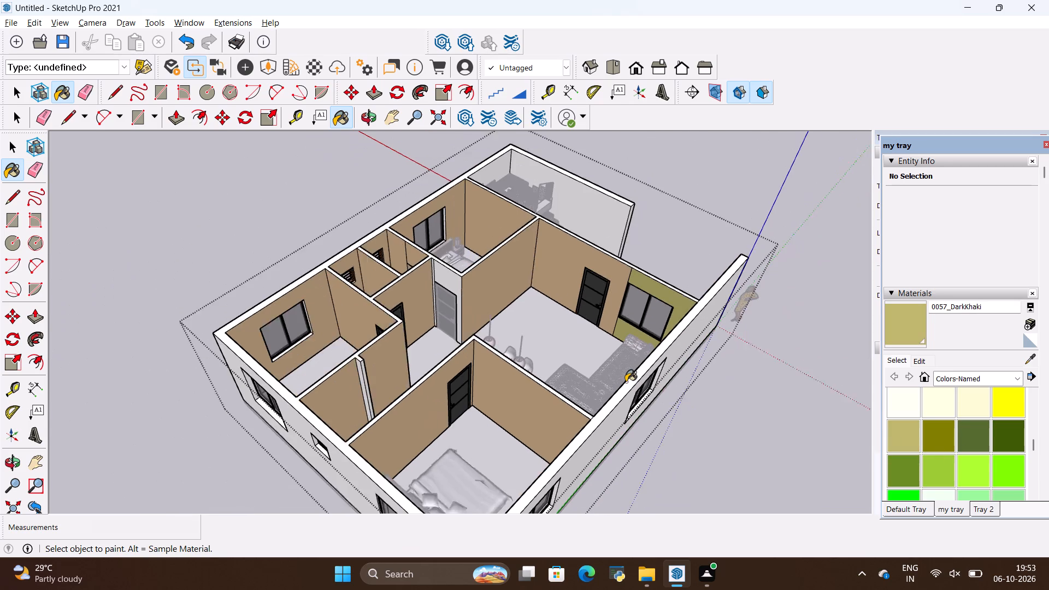
scroll(655, 441, down, 5)
middle_drag(382, 403, 483, 499)
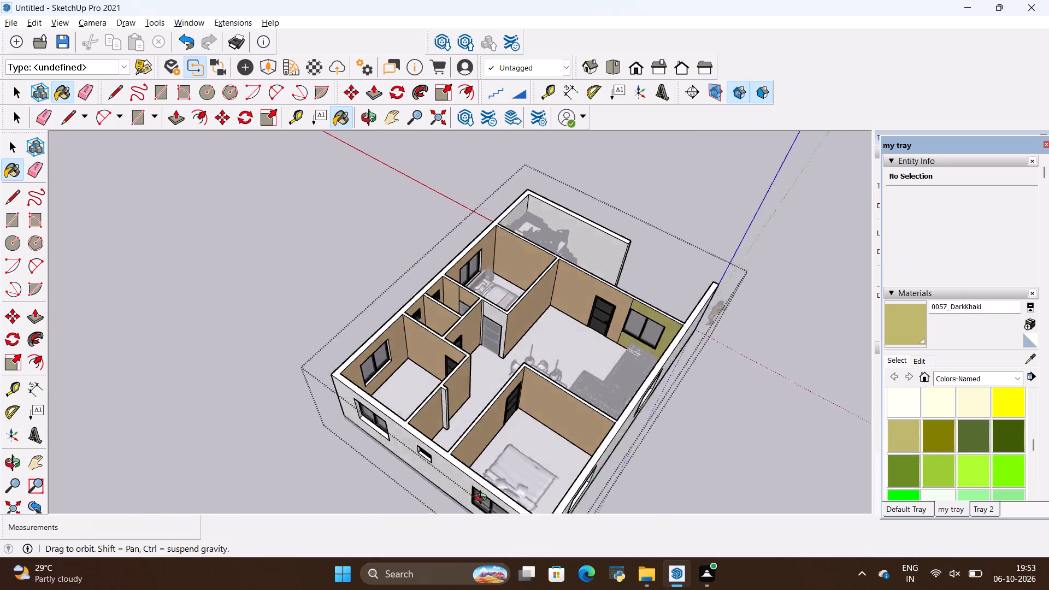
Paint the wall face around the hallway door beside the staircase-side bedroom with 0035_Tan and finish editing the walls.
middle_drag(483, 499, 350, 370)
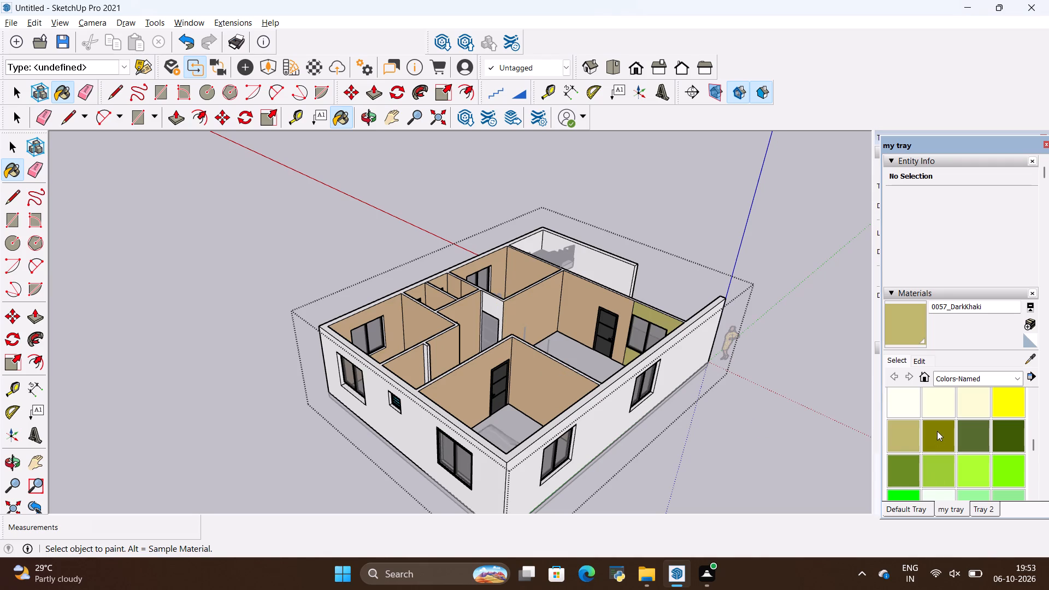
scroll(937, 429, up, 8)
scroll(953, 426, down, 3)
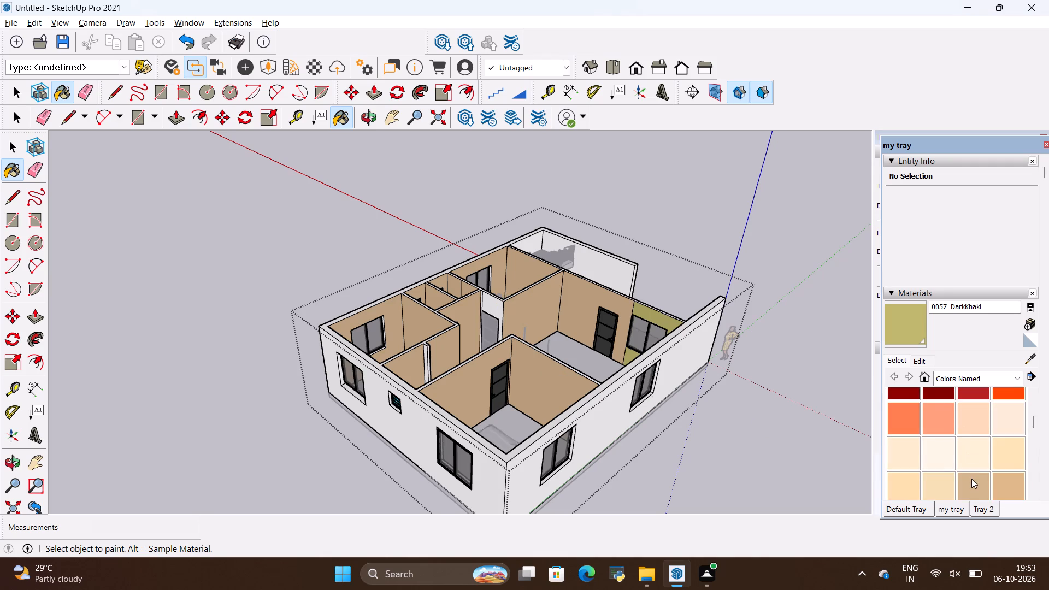
click(971, 479)
scroll(464, 329, up, 7)
click(498, 306)
scroll(400, 367, down, 2)
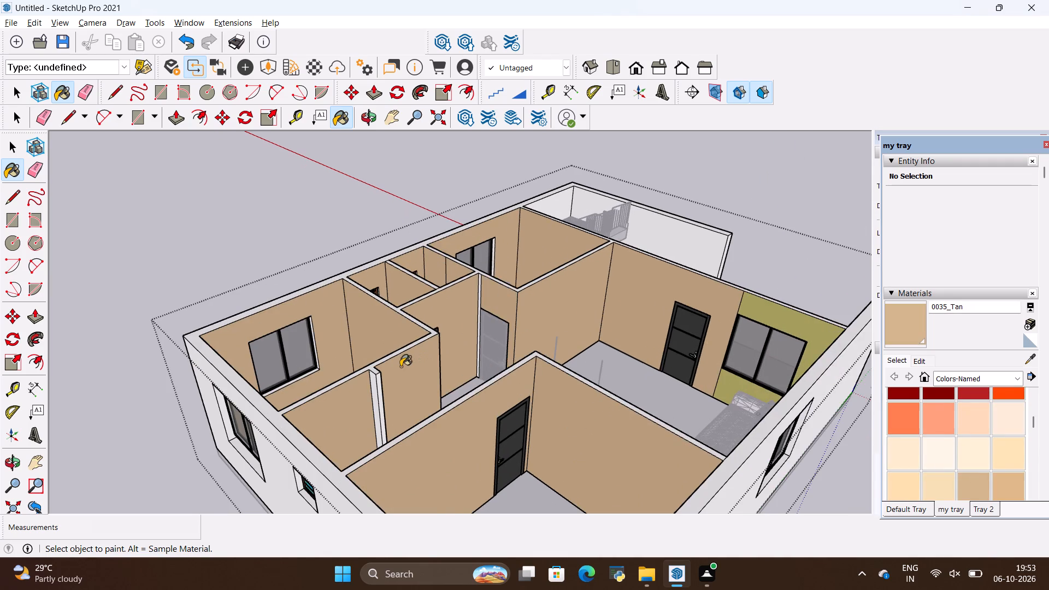
scroll(400, 367, down, 7)
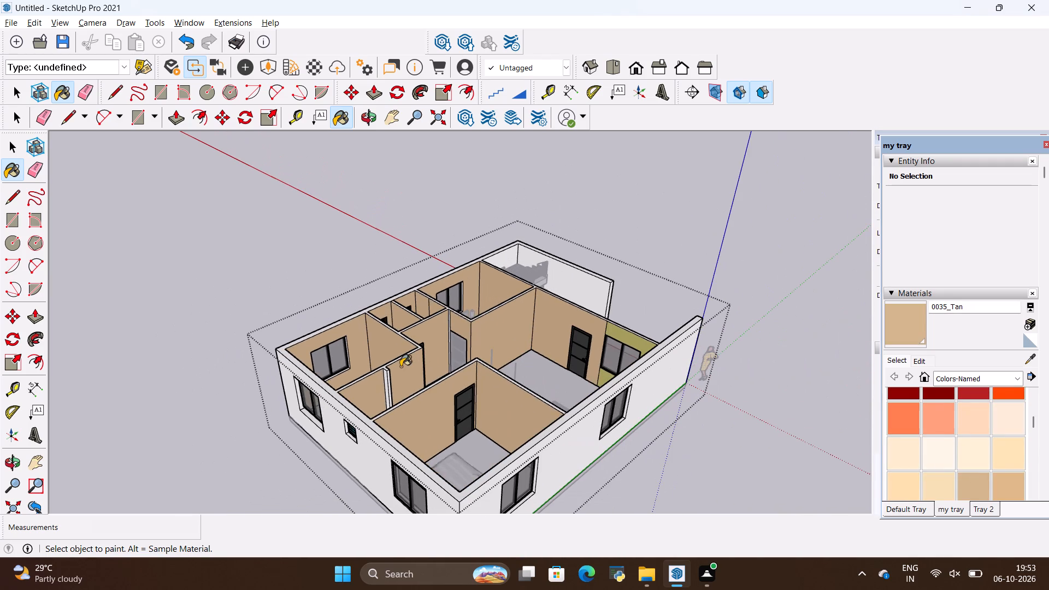
key(space)
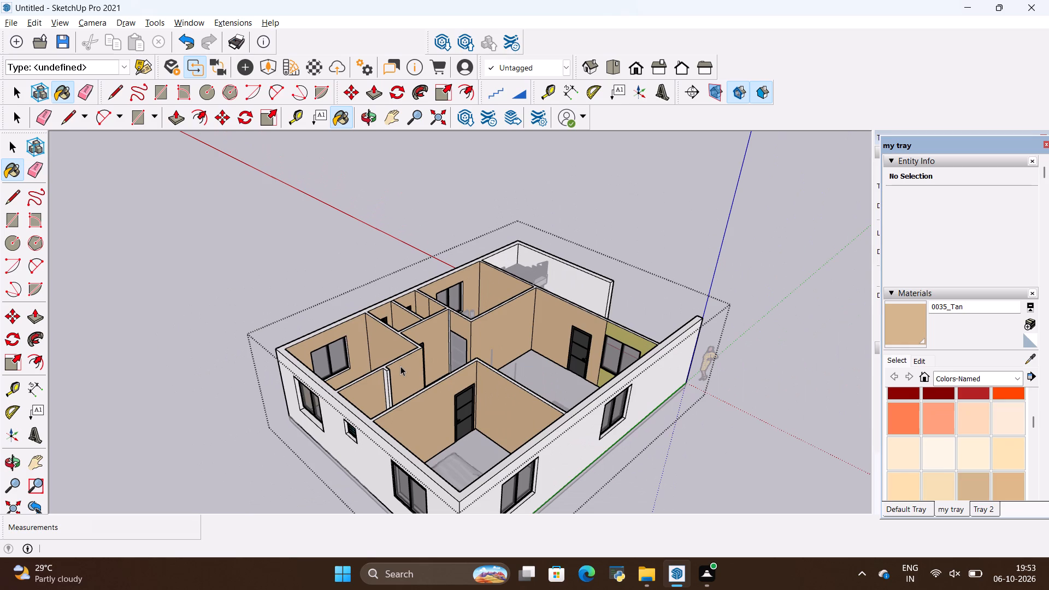
click(222, 268)
Open the floor for editing and paint its whole top face with Stone Vein Gray from the Stone materials.
scroll(357, 367, down, 4)
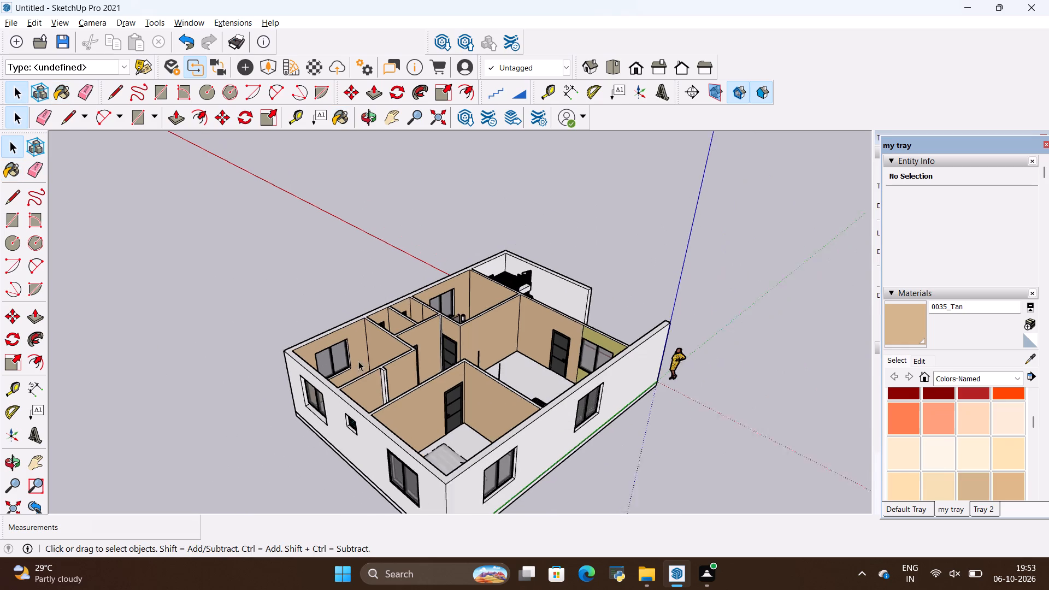
scroll(358, 361, down, 1)
middle_drag(611, 404, 370, 421)
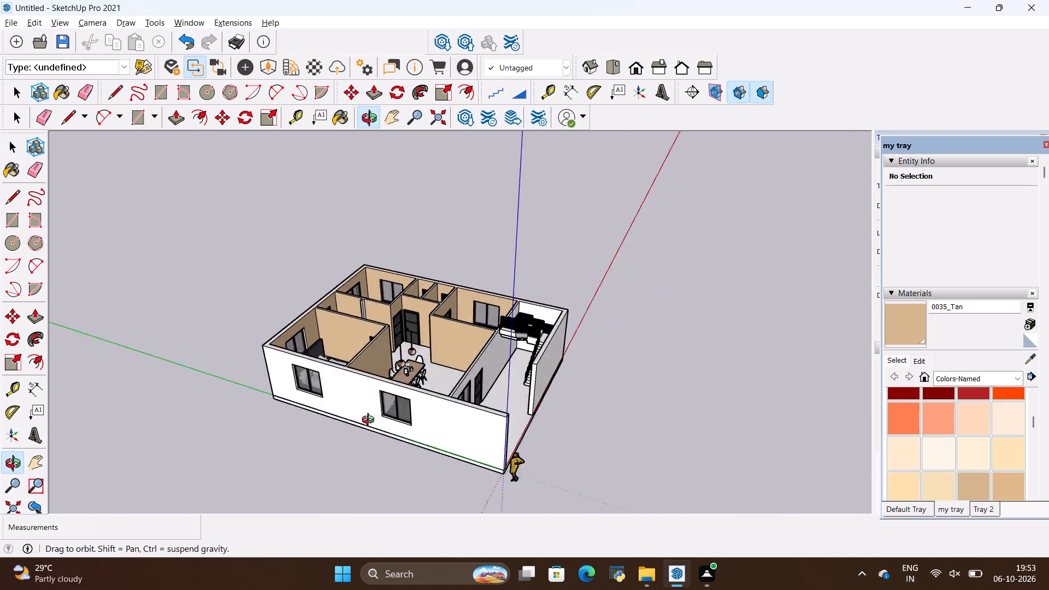
middle_drag(370, 421, 582, 440)
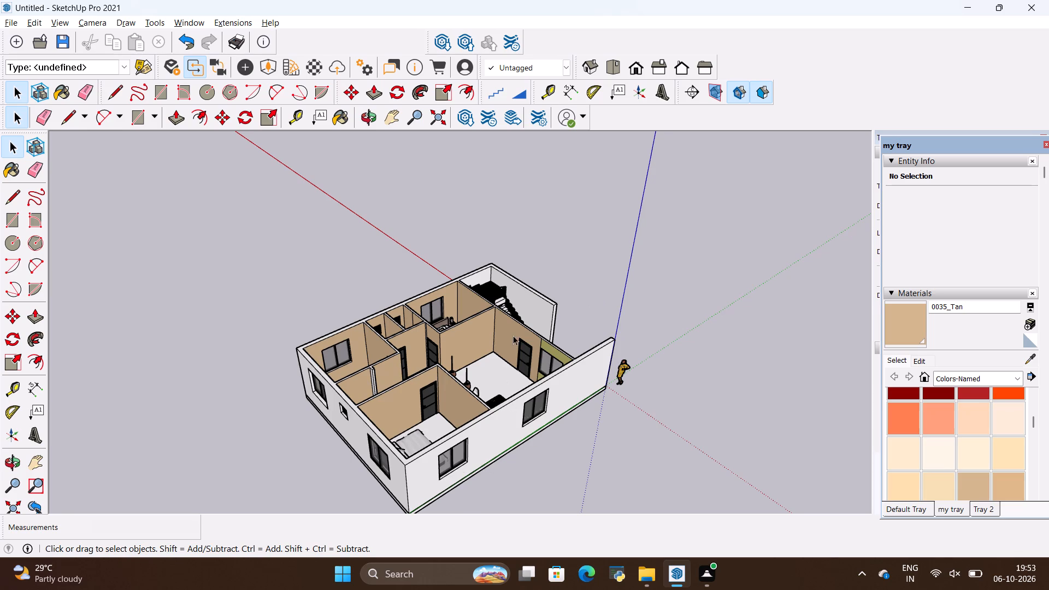
scroll(513, 335, up, 6)
middle_drag(515, 398, 457, 481)
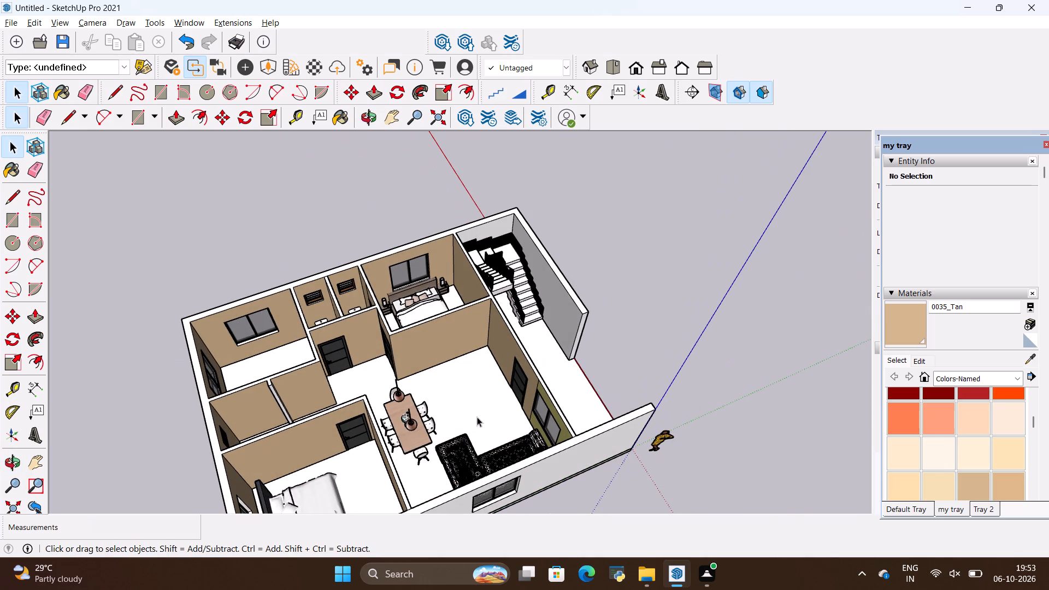
double_click(477, 417)
double_click(477, 417)
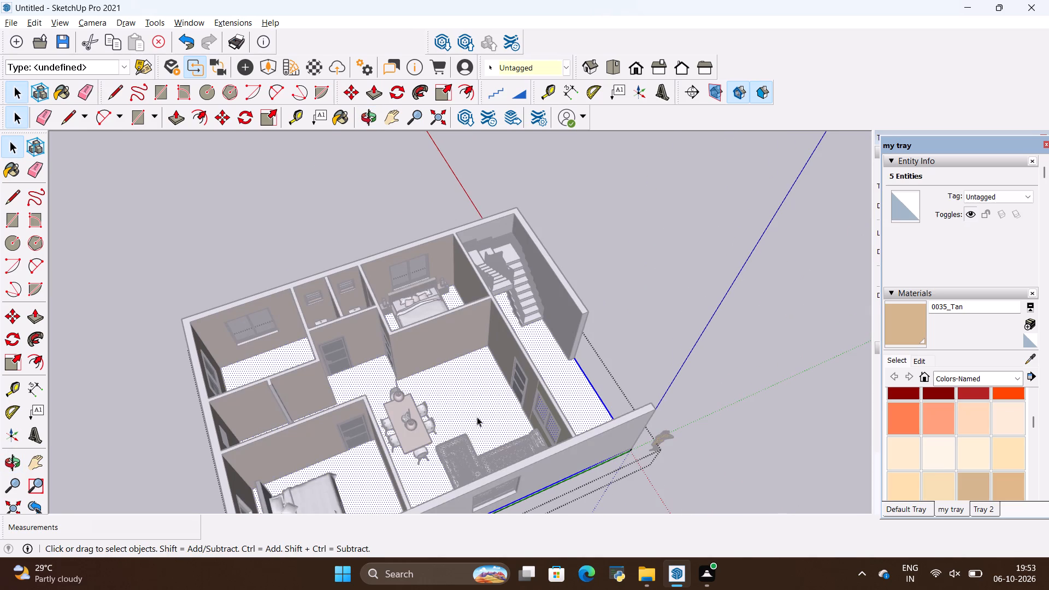
click(989, 382)
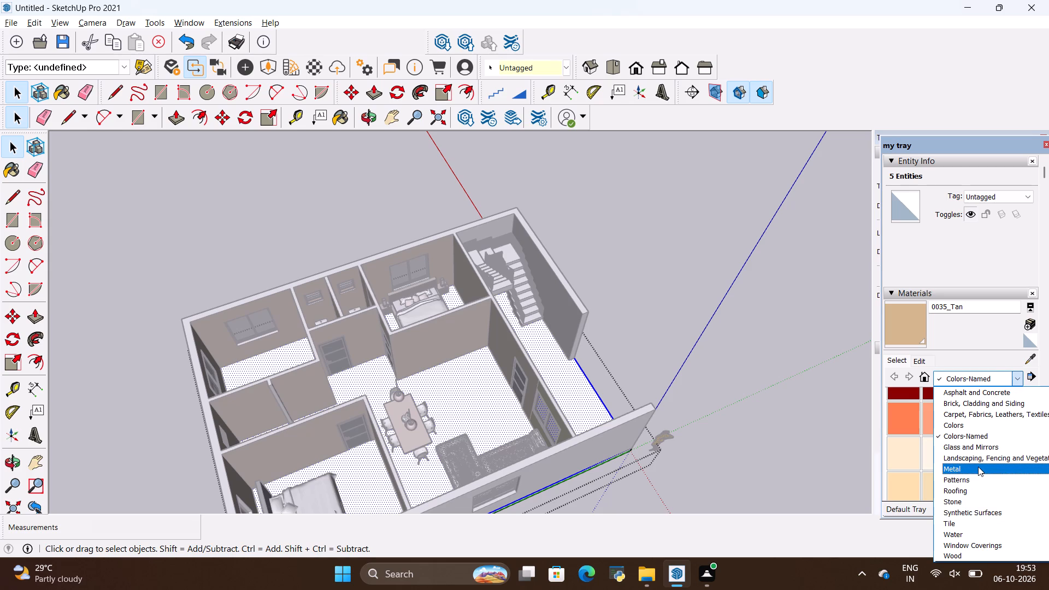
click(971, 499)
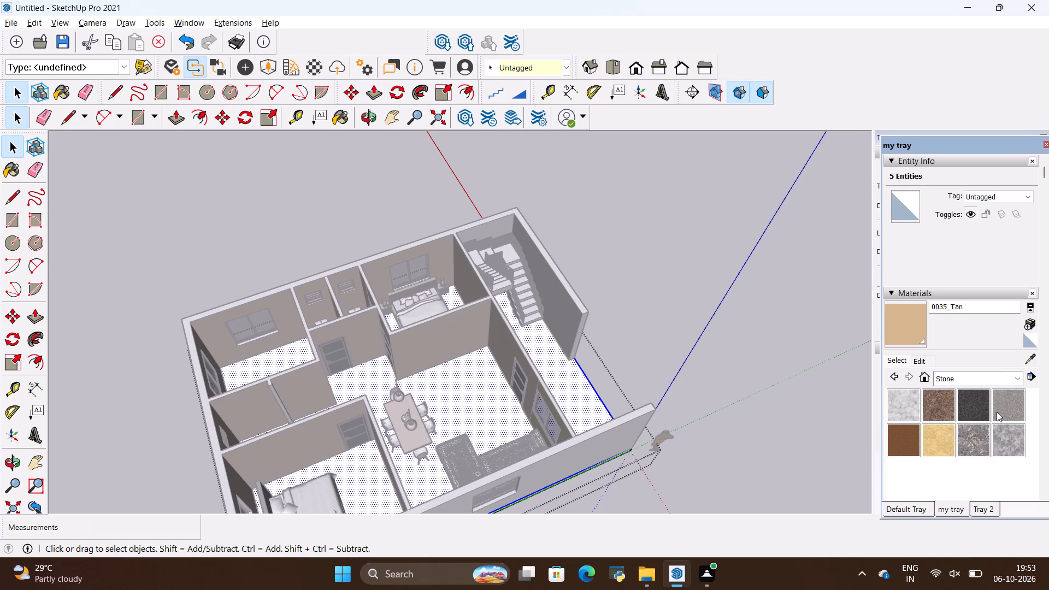
click(1012, 438)
scroll(528, 355, up, 4)
click(488, 392)
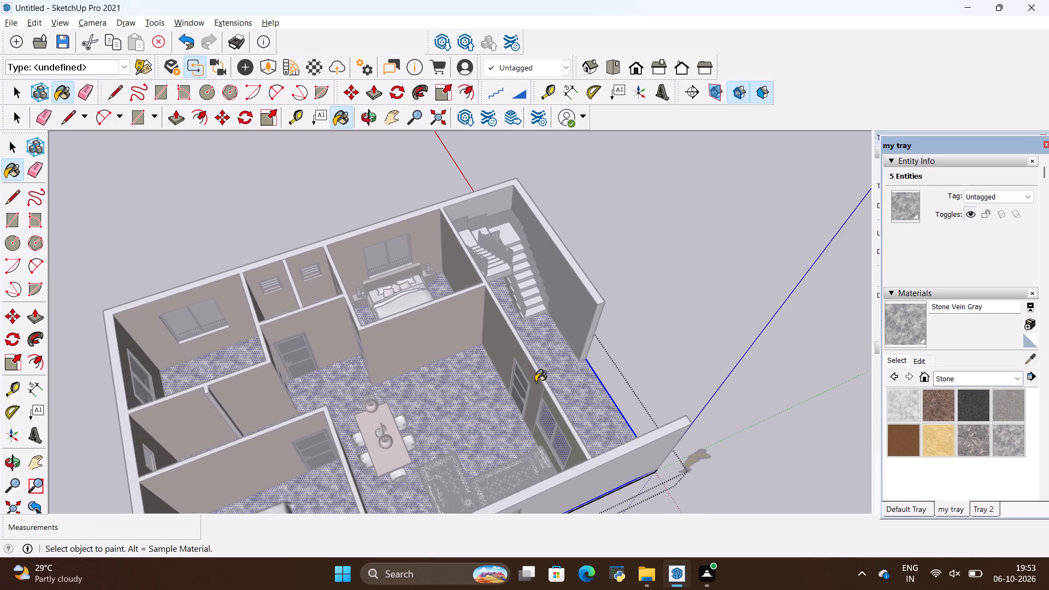
Set the Stone Vein Gray texture width to 14' and finish editing the floor.
click(912, 363)
scroll(924, 436, down, 2)
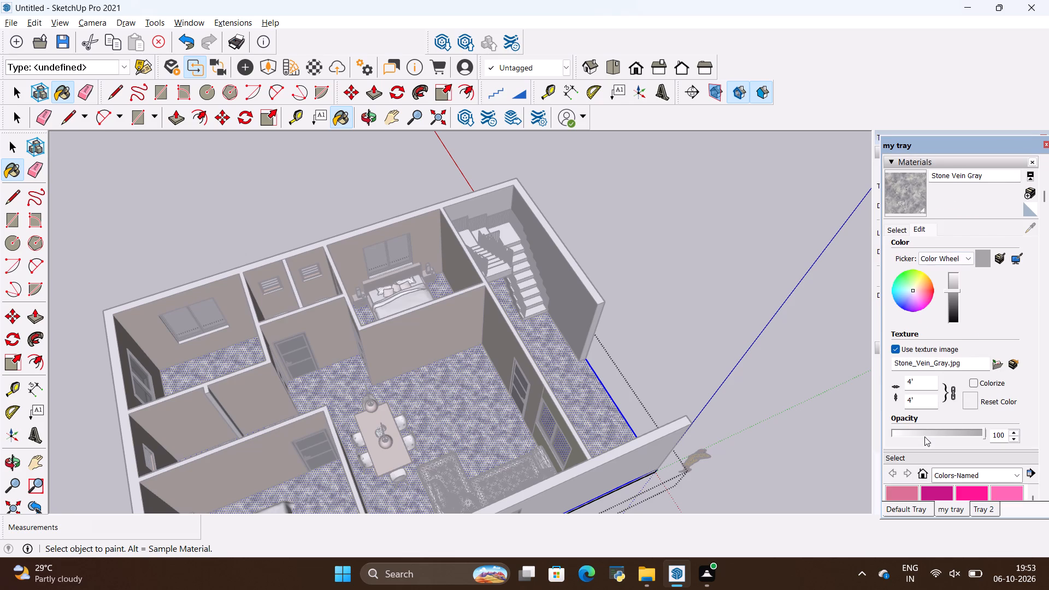
click(928, 382)
key(BackSpace)
key(BackSpace)
key(1)
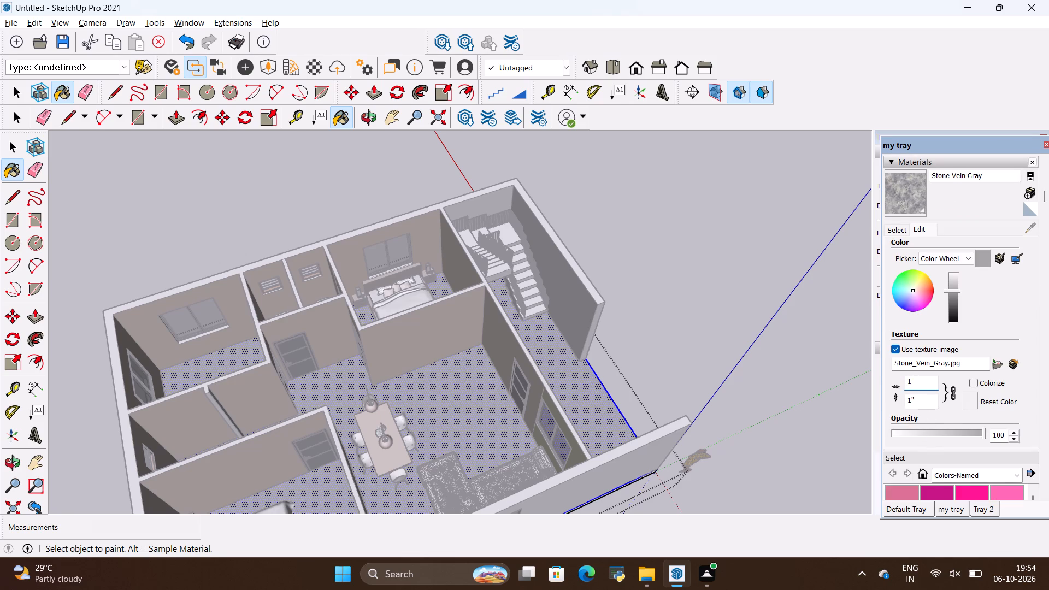
text(4')
key(Return)
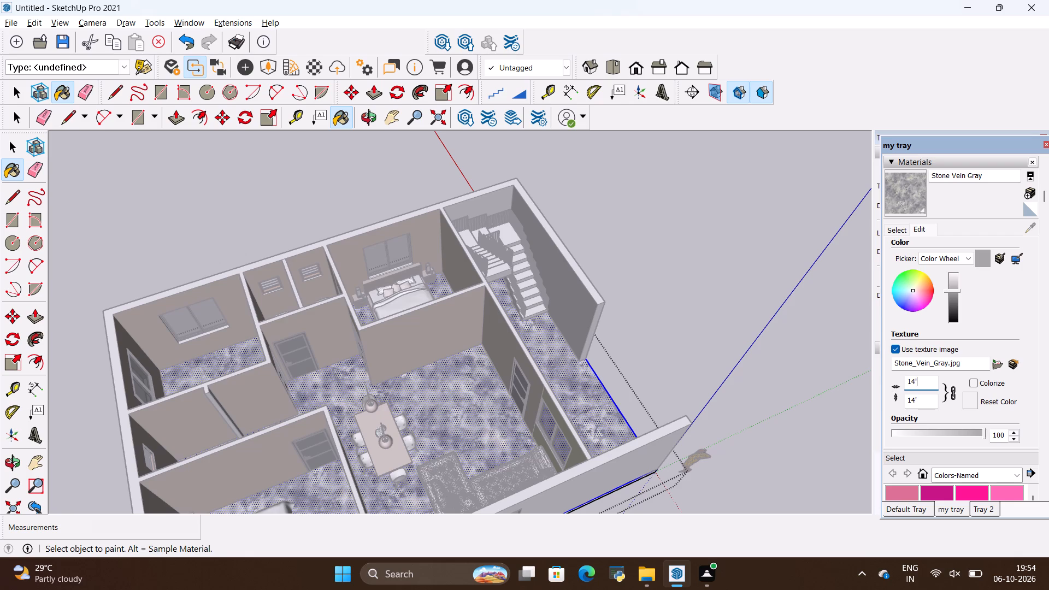
key(space)
click(740, 296)
key(space)
click(709, 279)
Examine the floor texture and painted walls of the whole house from above and from several sides.
scroll(709, 279, down, 5)
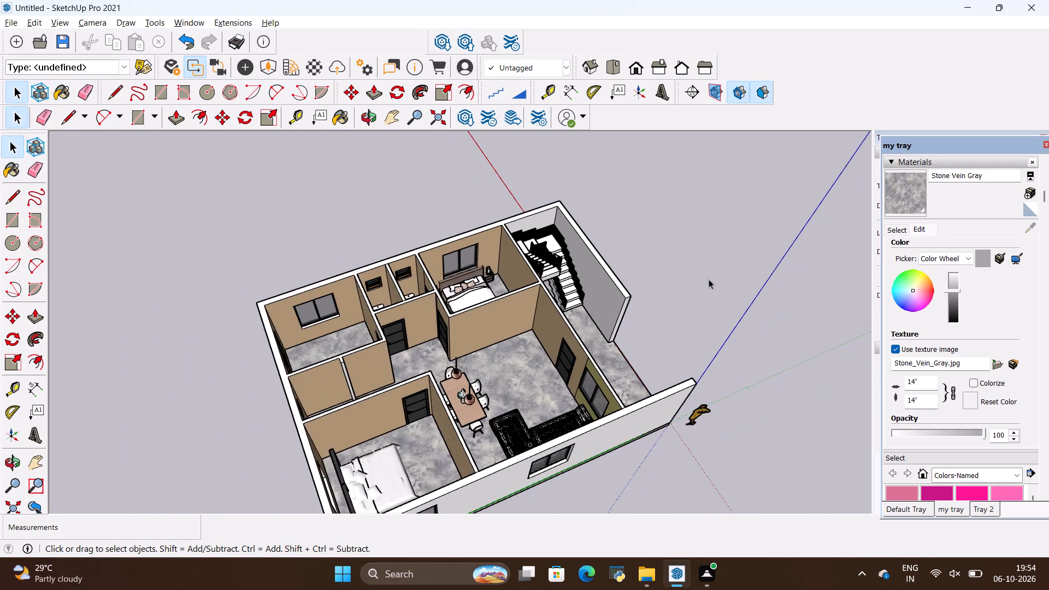
scroll(710, 269, down, 5)
middle_drag(723, 272, 616, 351)
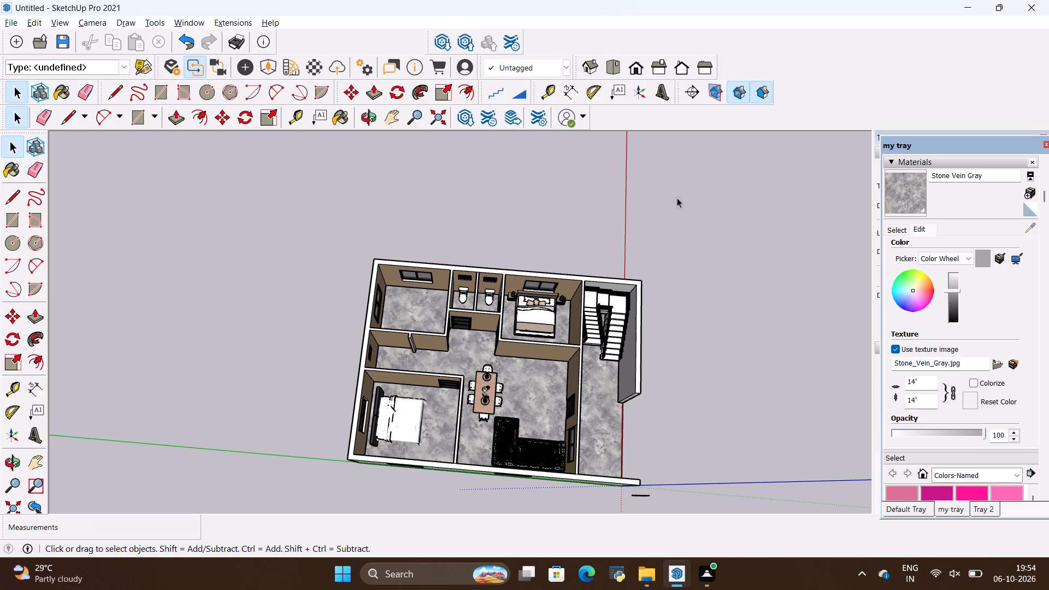
scroll(679, 278, down, 5)
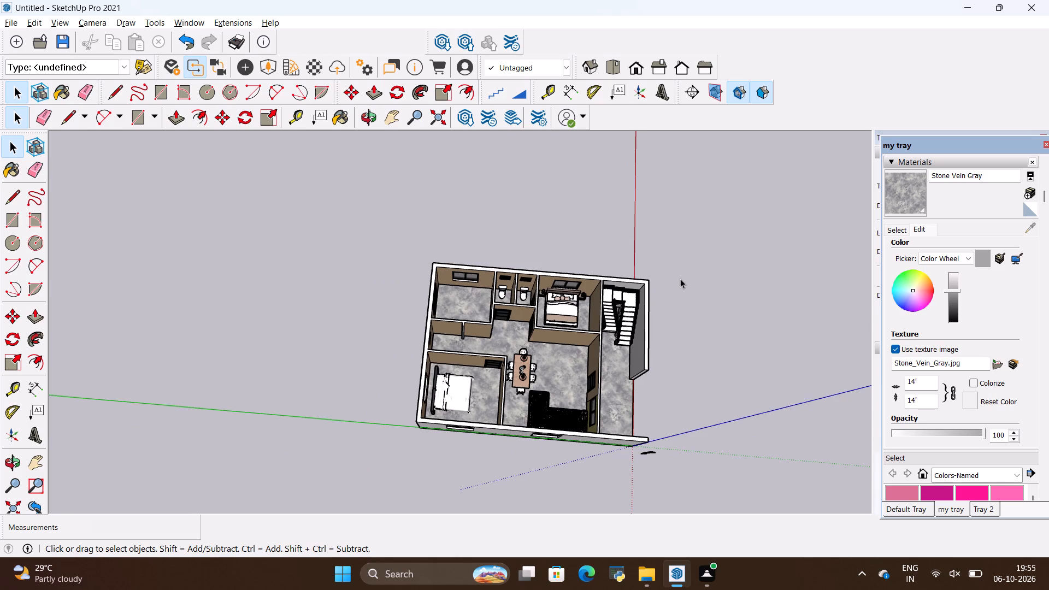
scroll(709, 279, down, 3)
scroll(597, 320, down, 6)
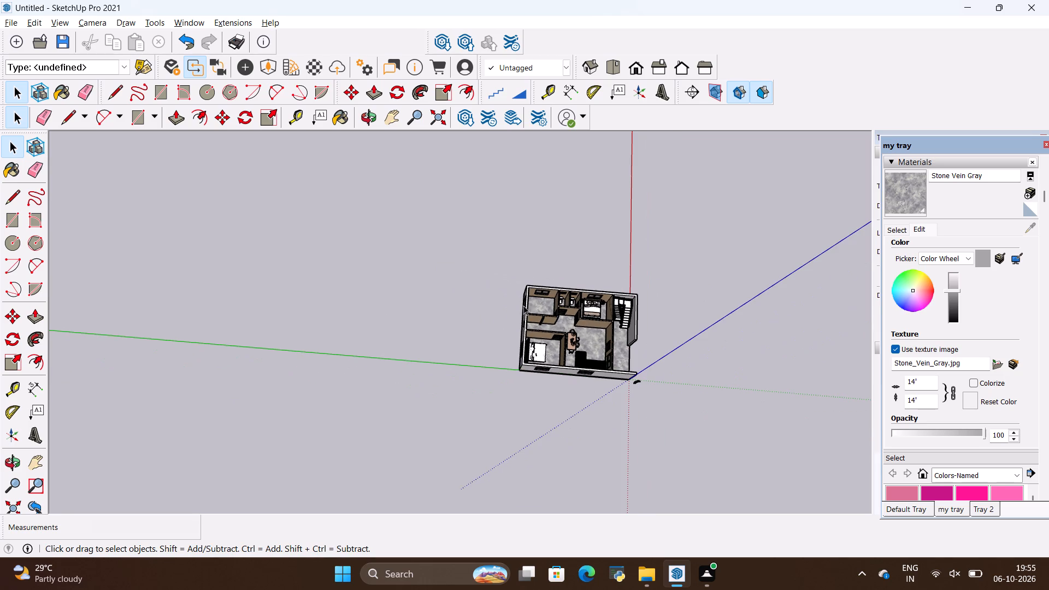
middle_drag(483, 351, 526, 462)
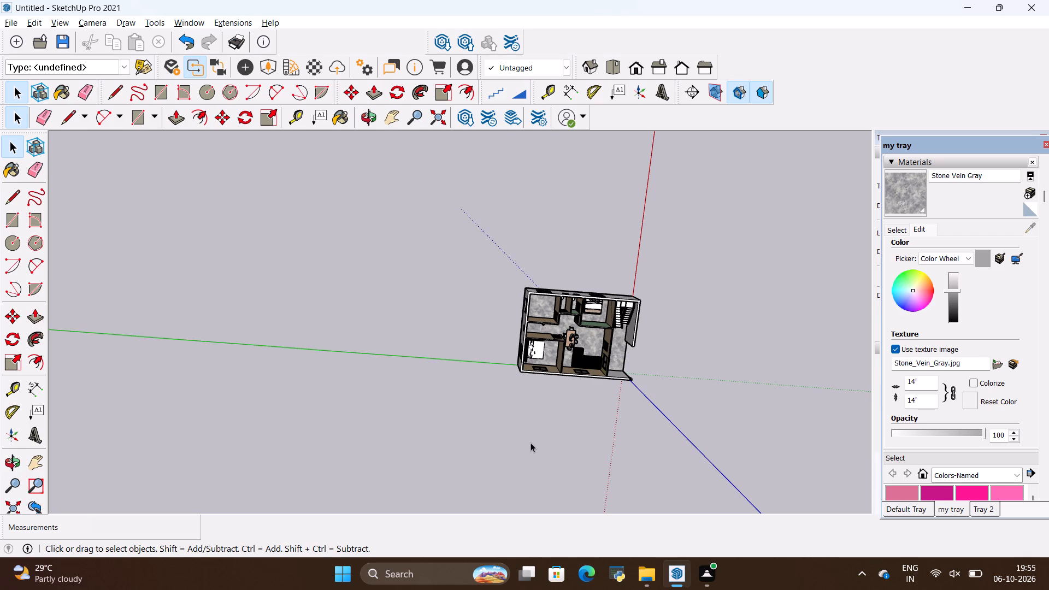
scroll(639, 405, up, 1)
scroll(596, 371, up, 4)
scroll(615, 292, up, 2)
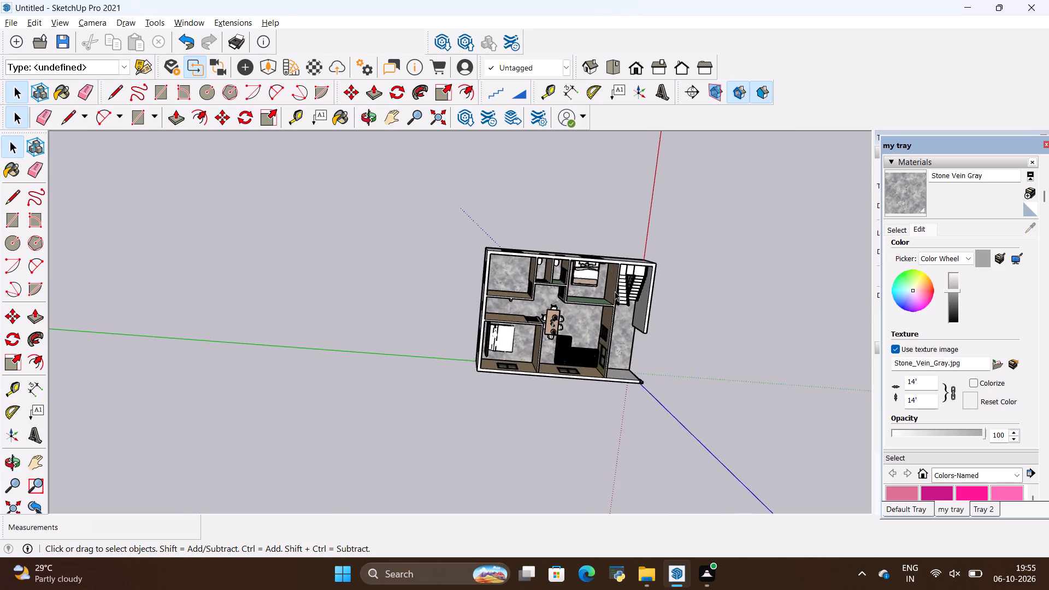
scroll(615, 291, up, 1)
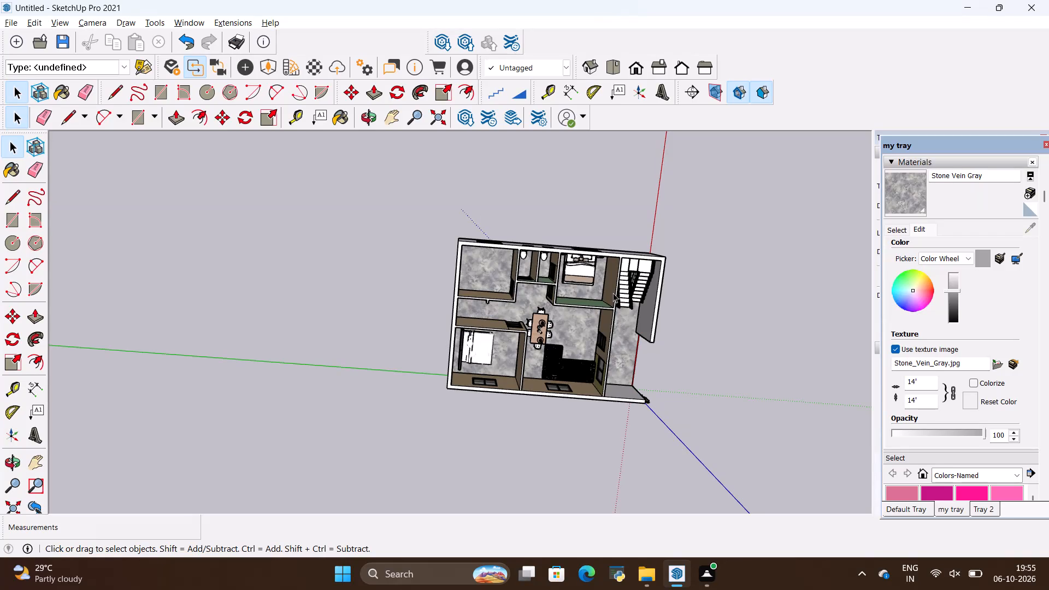
scroll(556, 285, down, 3)
scroll(506, 363, up, 5)
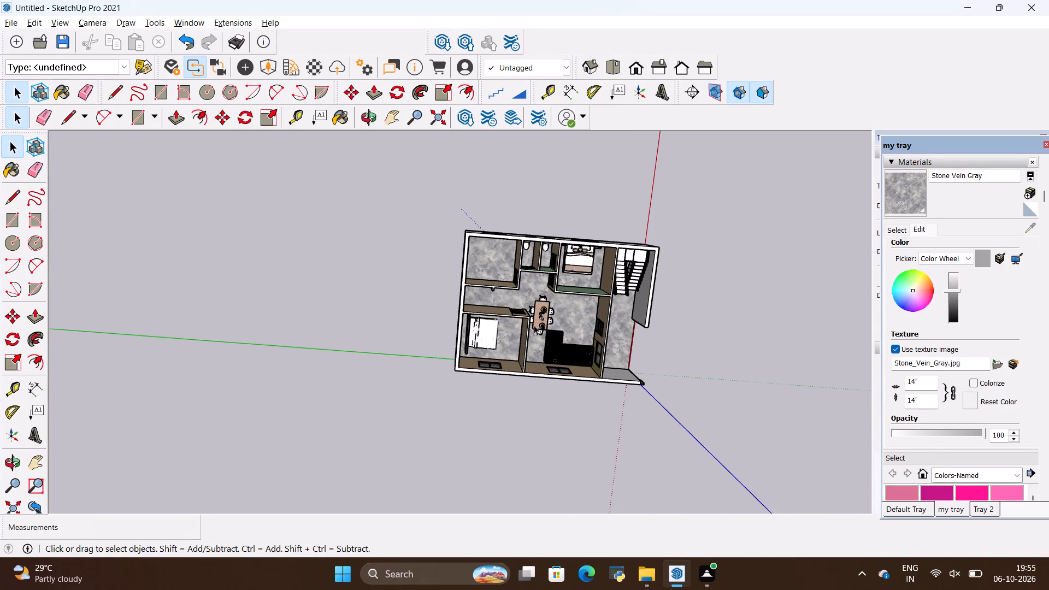
scroll(534, 325, up, 5)
scroll(499, 322, down, 6)
middle_drag(573, 427, 559, 375)
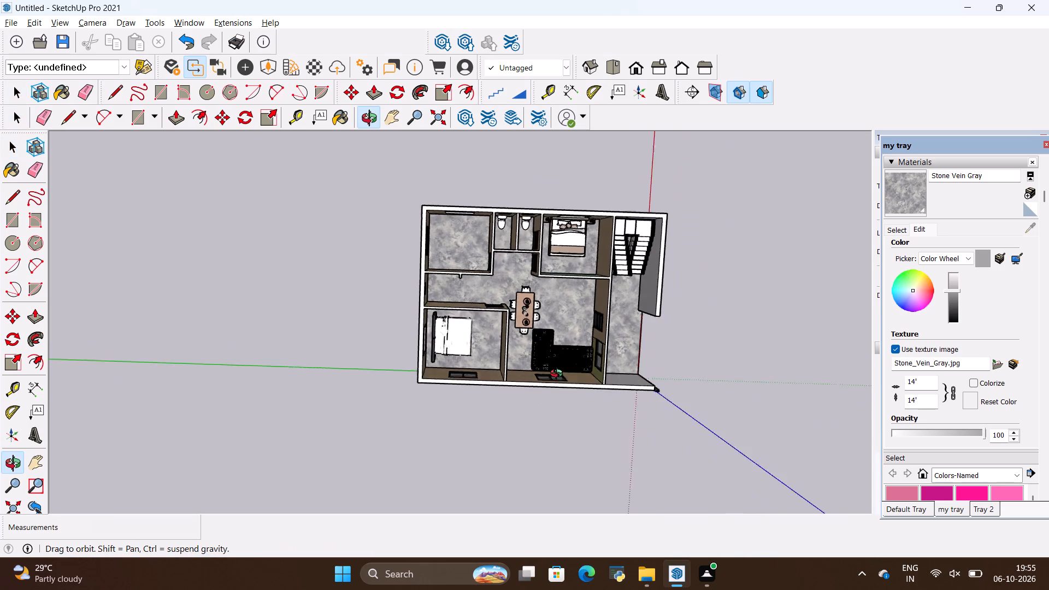
middle_drag(559, 375, 334, 312)
middle_drag(458, 404, 400, 256)
middle_drag(531, 388, 533, 531)
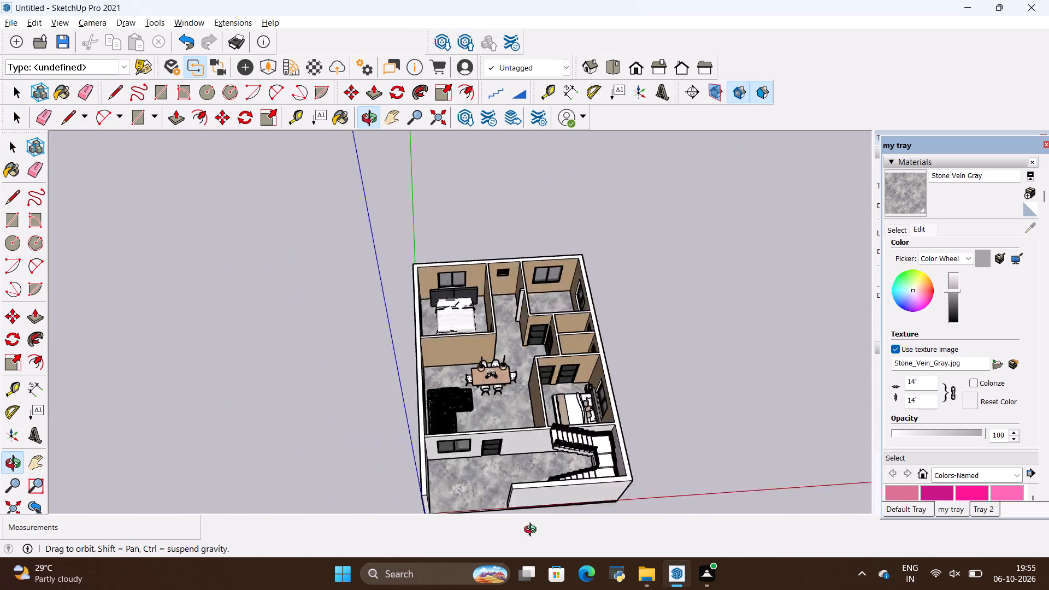
middle_drag(533, 531, 777, 471)
middle_drag(372, 379, 640, 487)
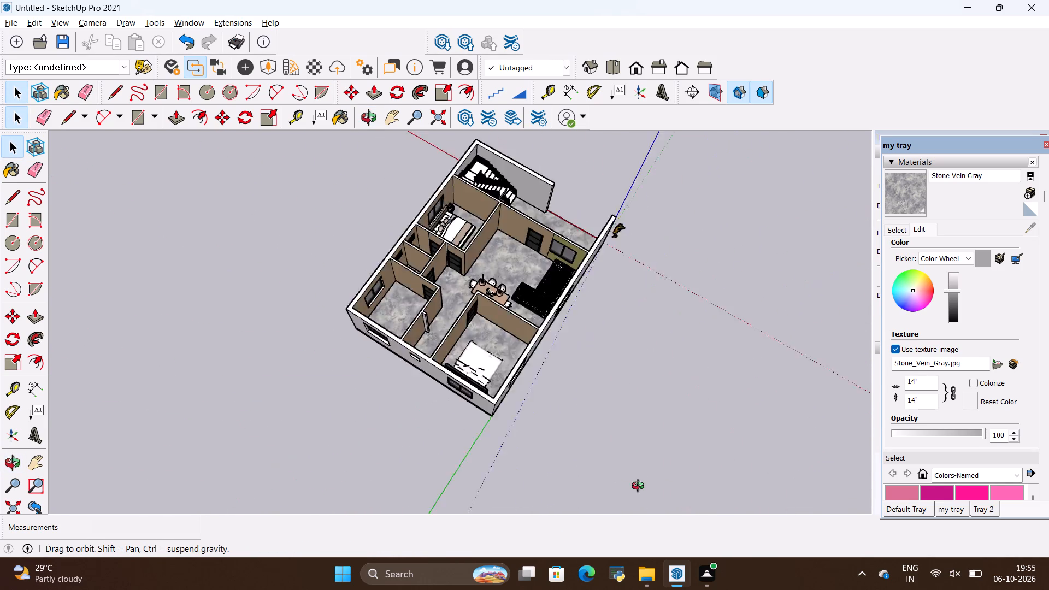
middle_drag(640, 487, 652, 487)
middle_drag(461, 437, 710, 370)
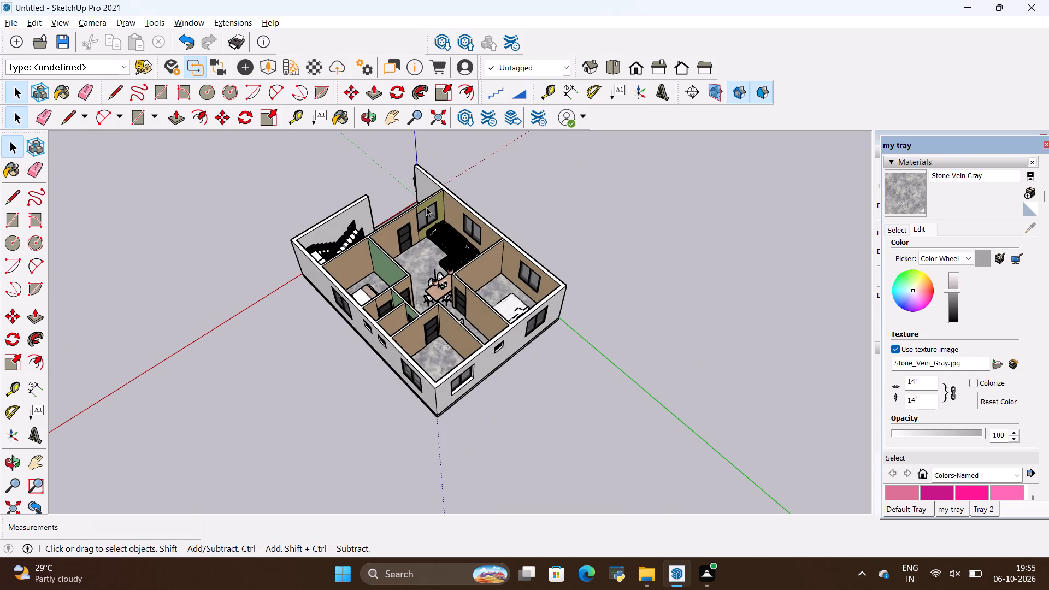
scroll(426, 204, up, 5)
scroll(331, 296, down, 3)
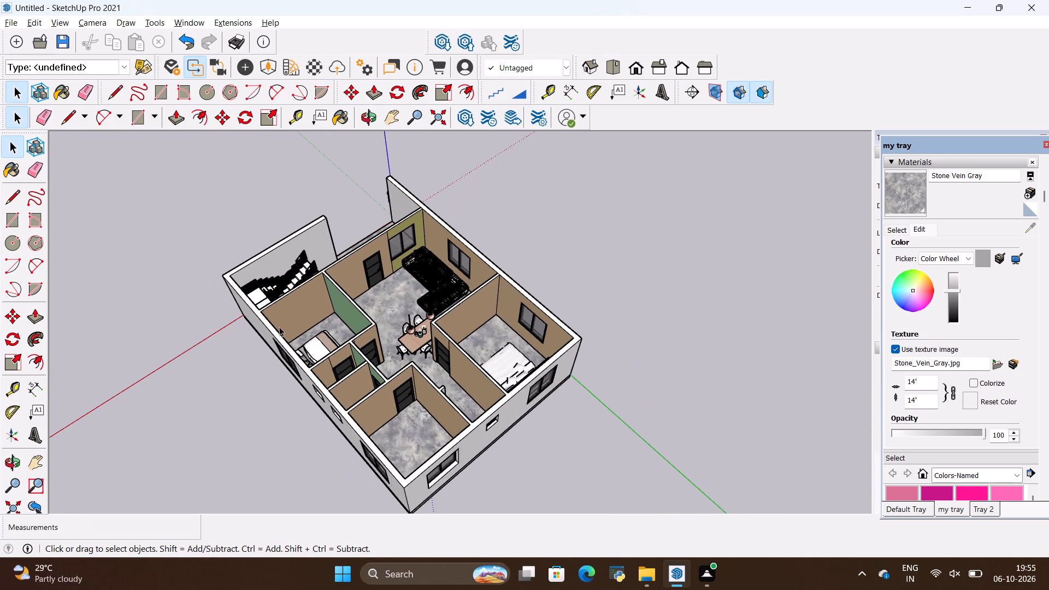
scroll(241, 355, down, 1)
middle_drag(240, 355, 407, 369)
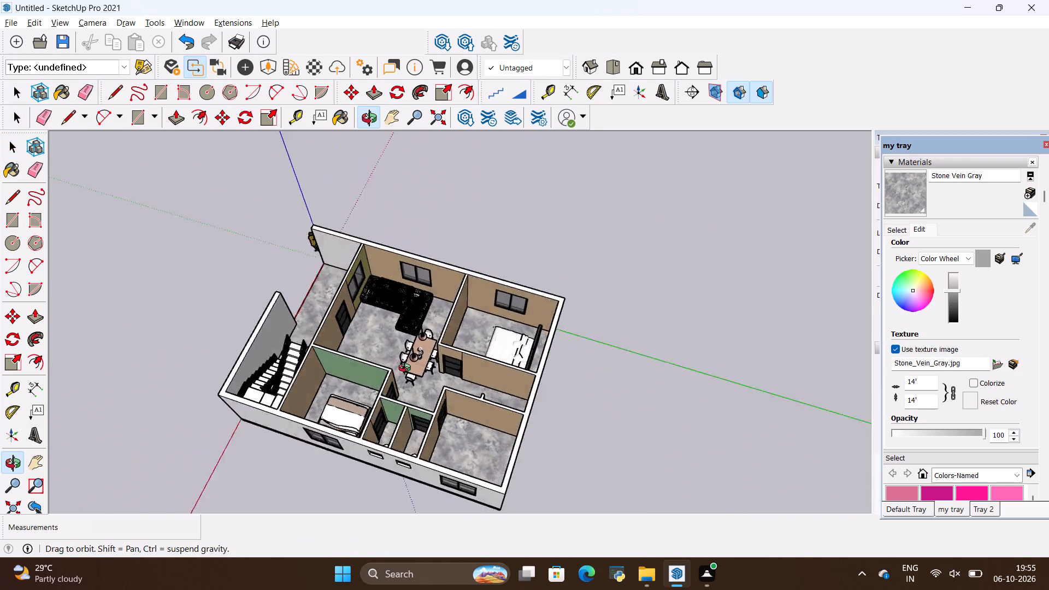
middle_drag(407, 369, 529, 270)
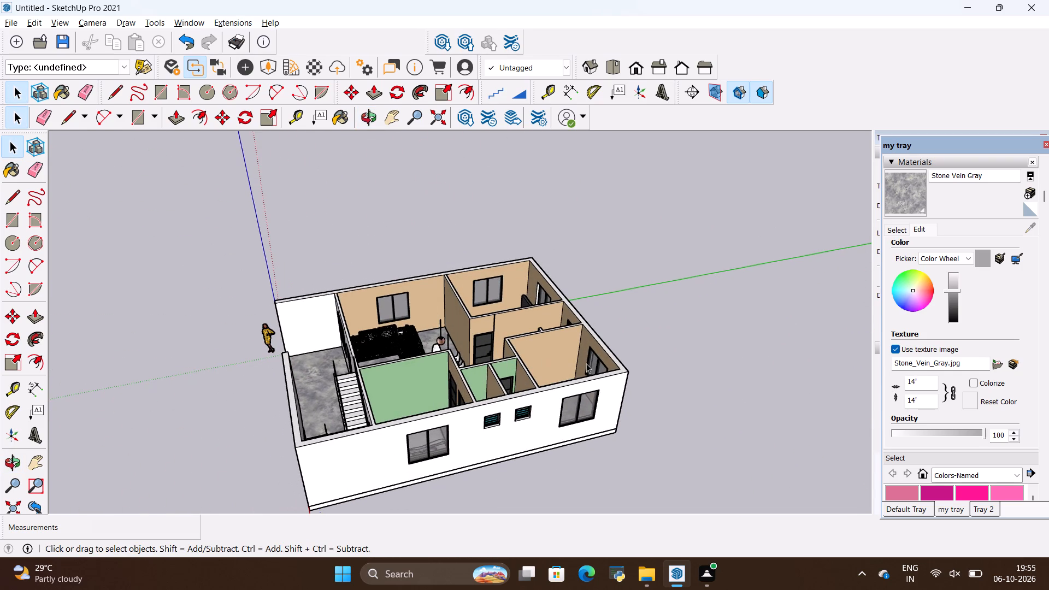
scroll(616, 366, up, 5)
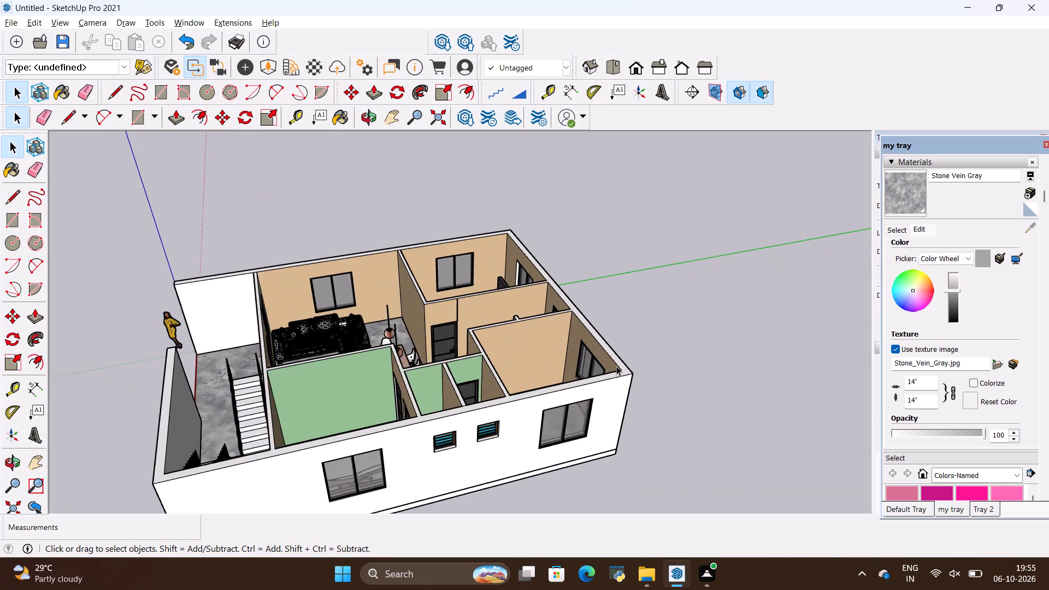
scroll(616, 366, up, 12)
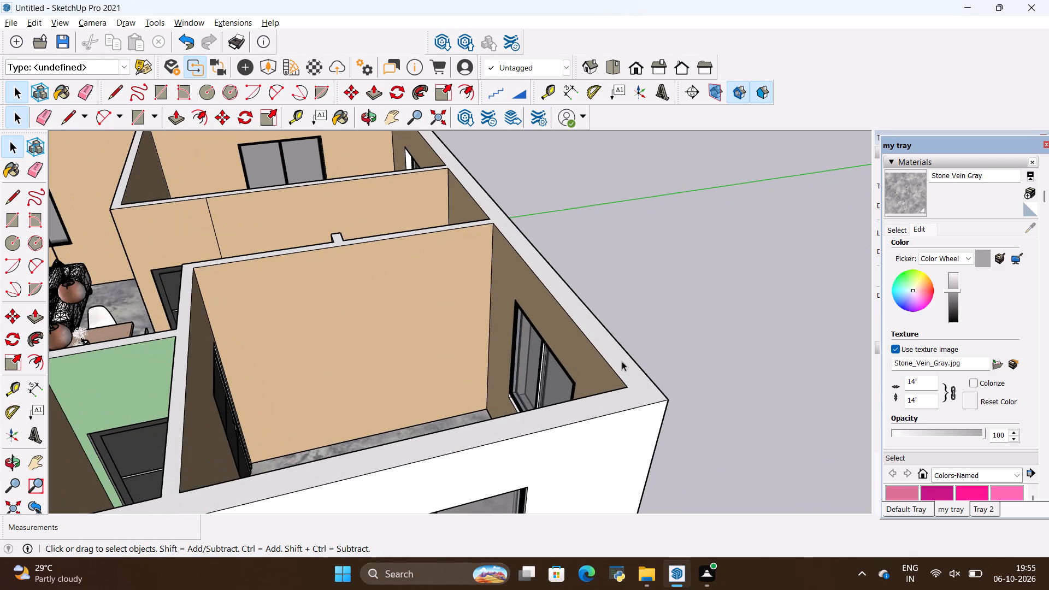
Examine the wall-top junctions and outer corner around the white-bed bedroom and the adjoining rooms up close.
scroll(473, 191, up, 18)
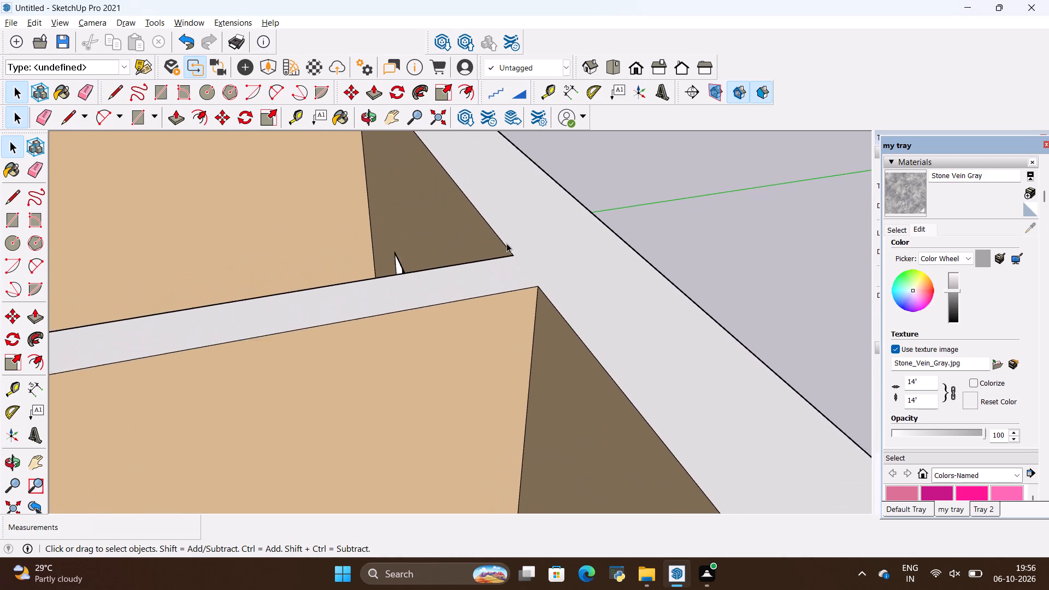
scroll(506, 243, up, 2)
scroll(533, 270, down, 8)
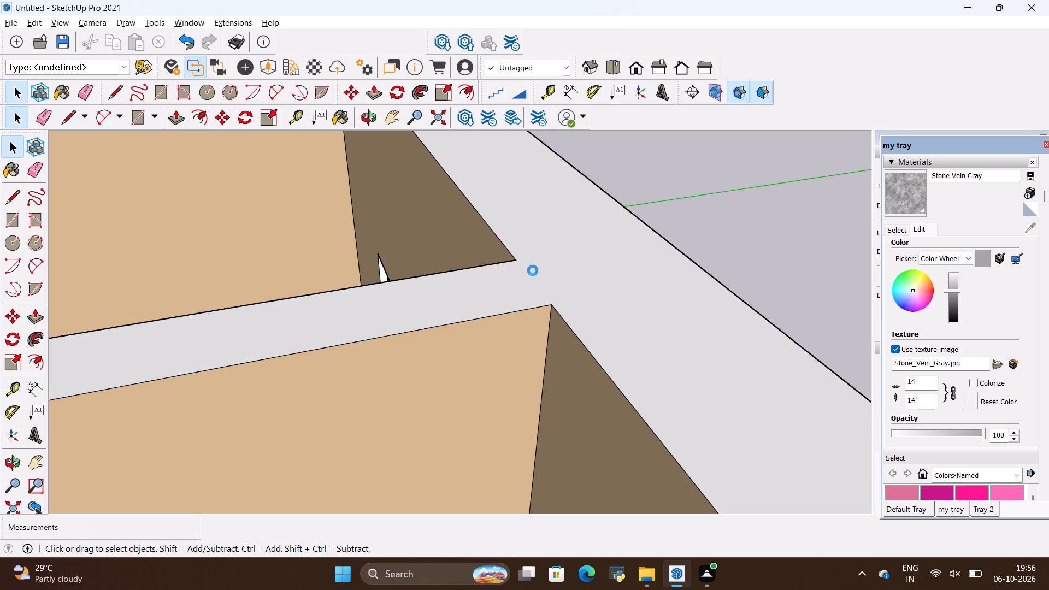
scroll(533, 270, down, 2)
scroll(581, 266, down, 2)
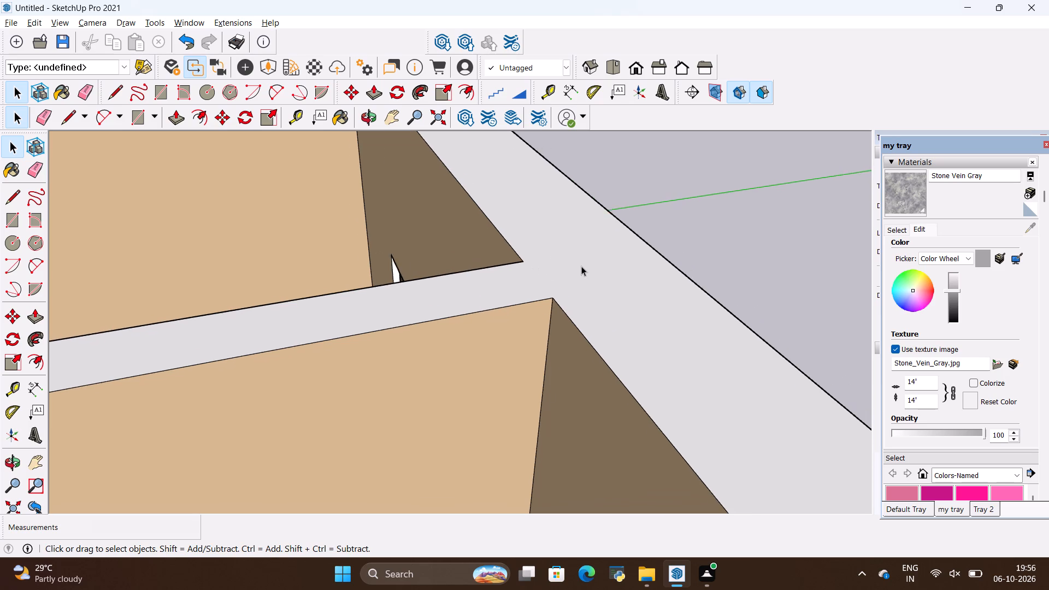
scroll(581, 266, down, 15)
middle_drag(581, 264, 585, 296)
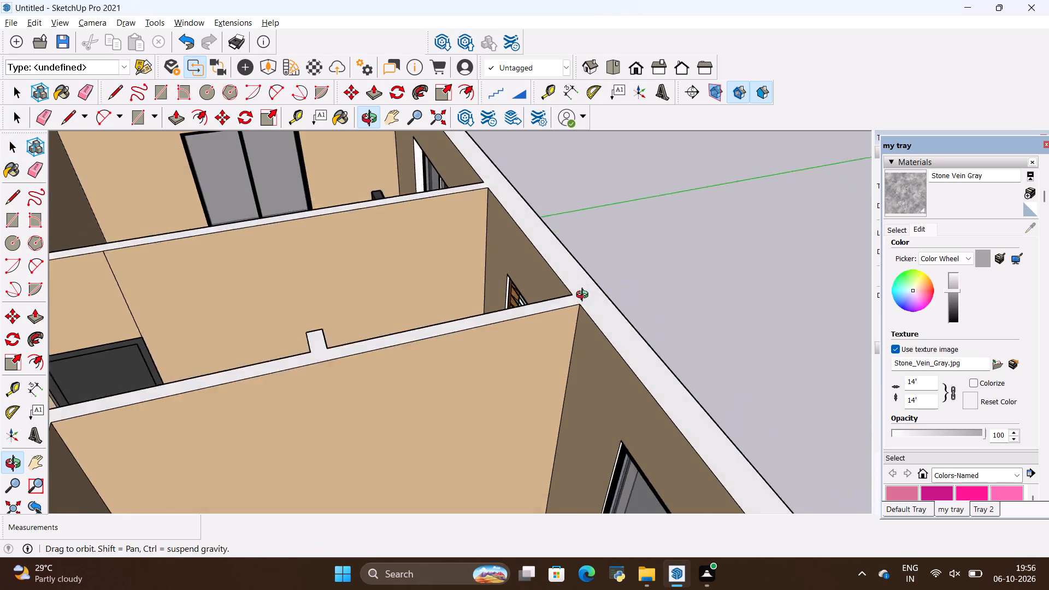
middle_drag(585, 296, 579, 339)
scroll(489, 192, up, 18)
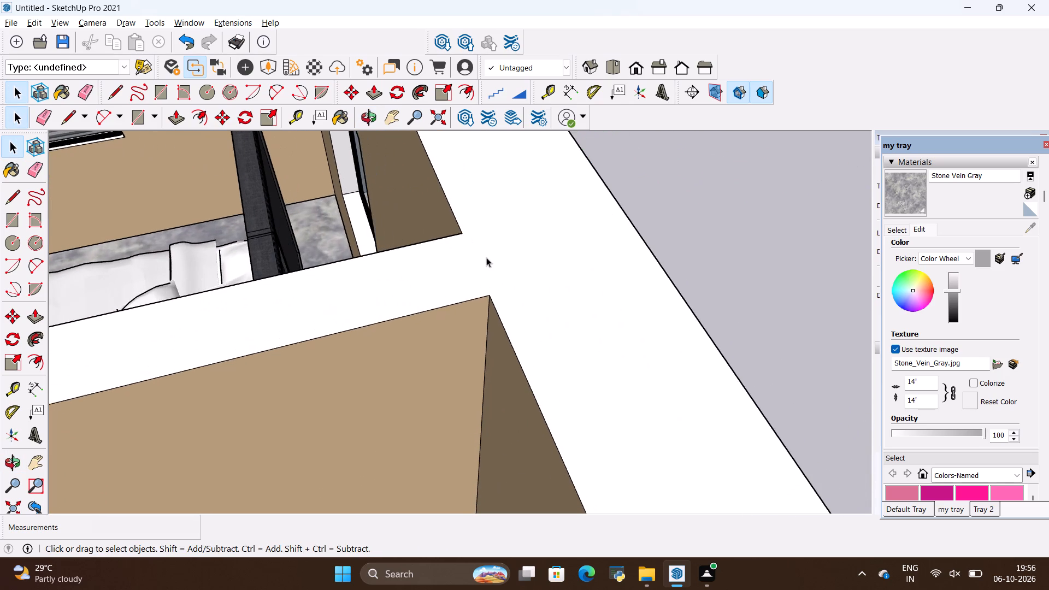
scroll(499, 245, up, 2)
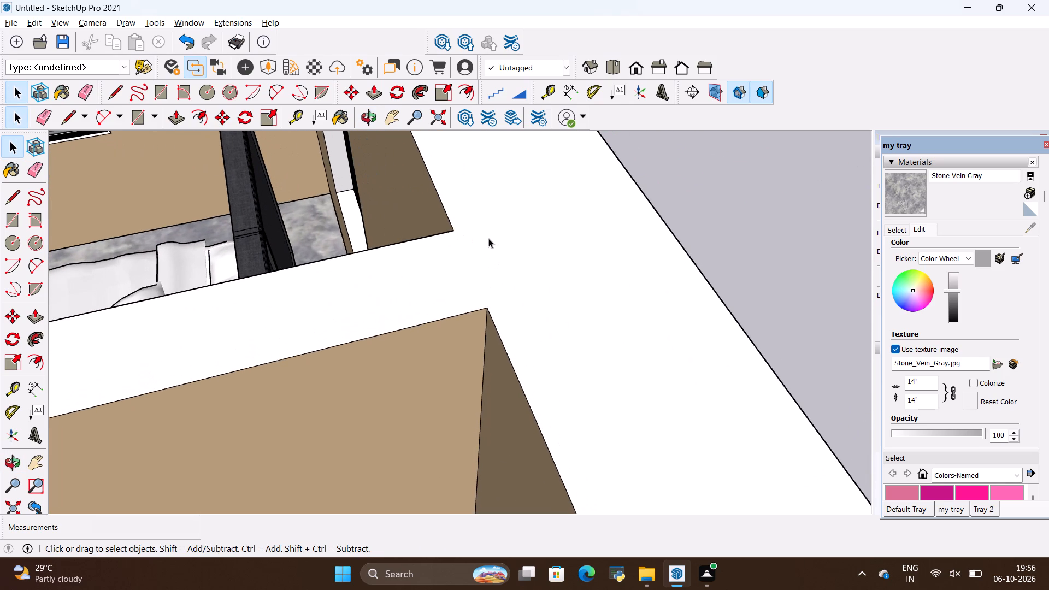
scroll(488, 238, down, 11)
scroll(579, 234, down, 13)
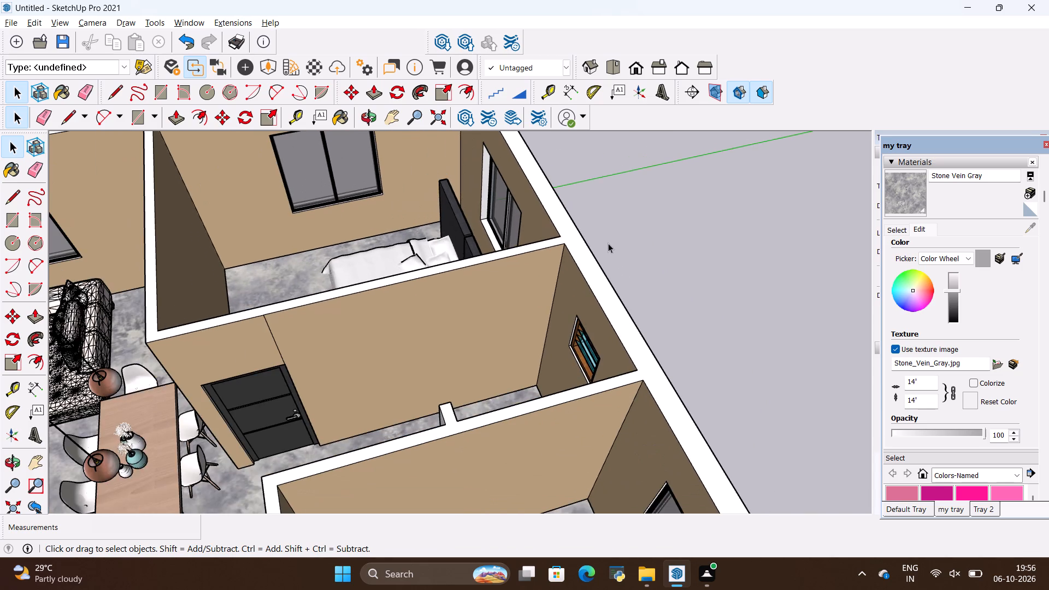
scroll(379, 220, up, 8)
scroll(415, 233, down, 5)
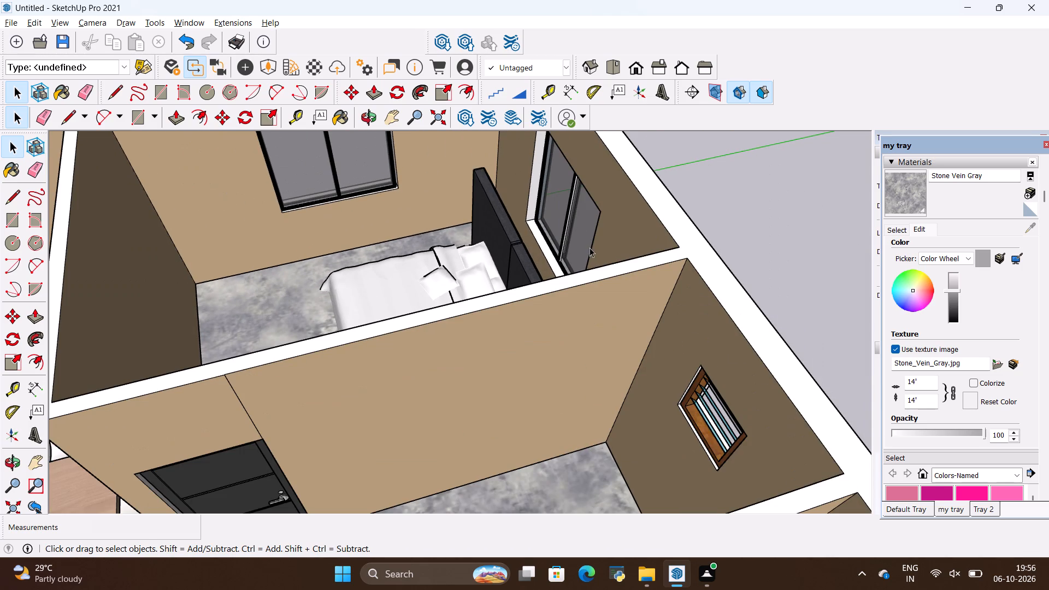
middle_drag(655, 305, 601, 339)
scroll(630, 338, up, 2)
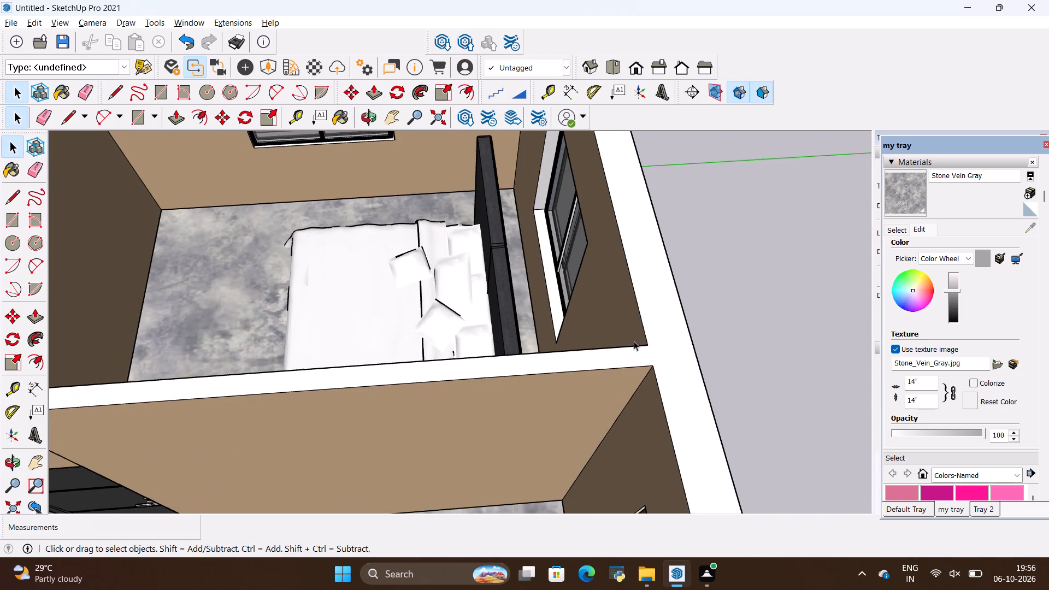
scroll(634, 341, up, 17)
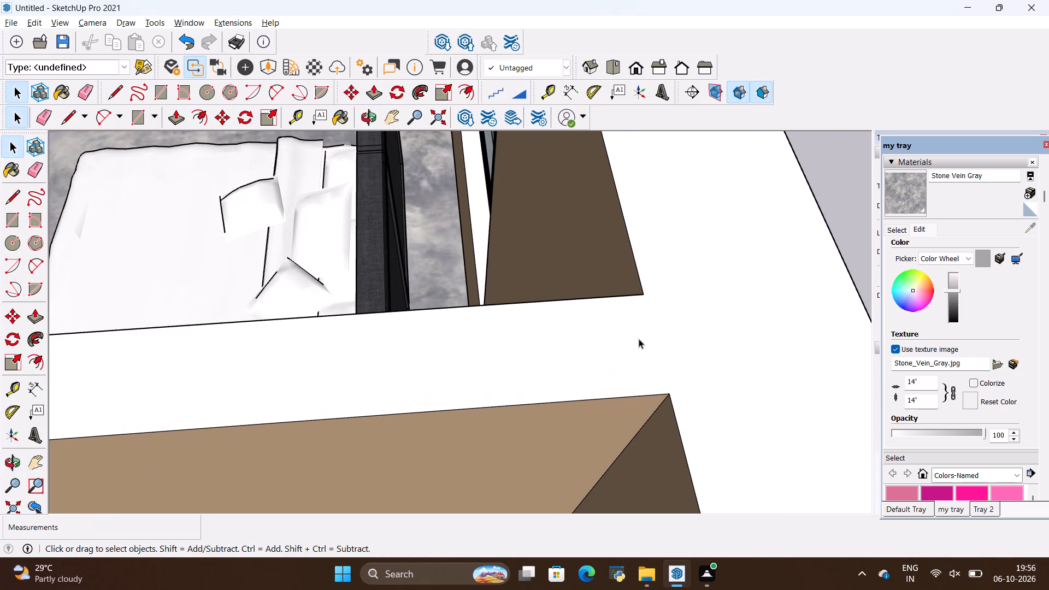
scroll(639, 339, down, 20)
scroll(639, 339, down, 19)
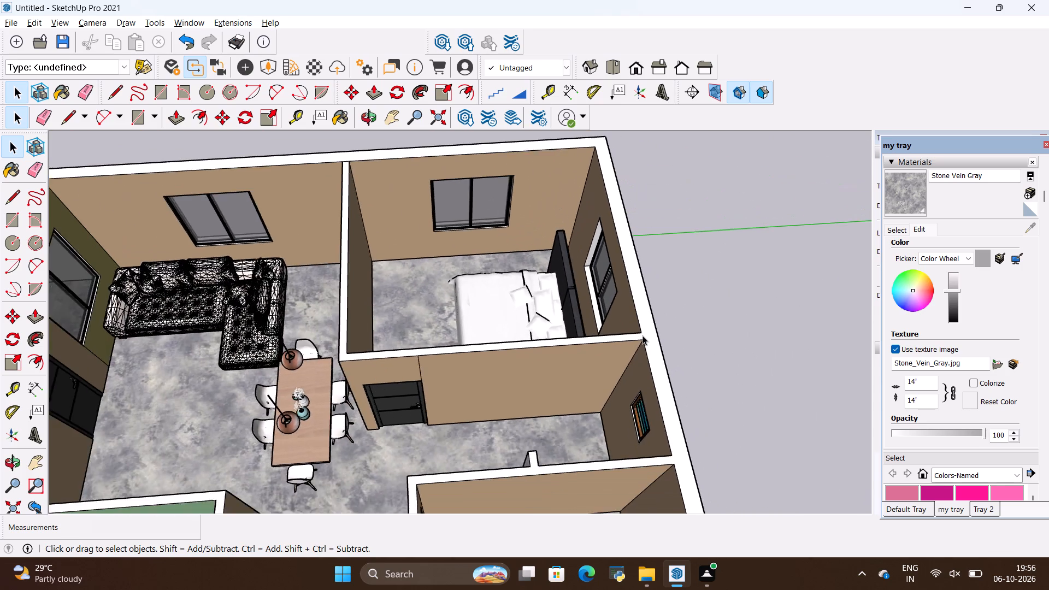
scroll(643, 335, down, 5)
scroll(611, 156, up, 14)
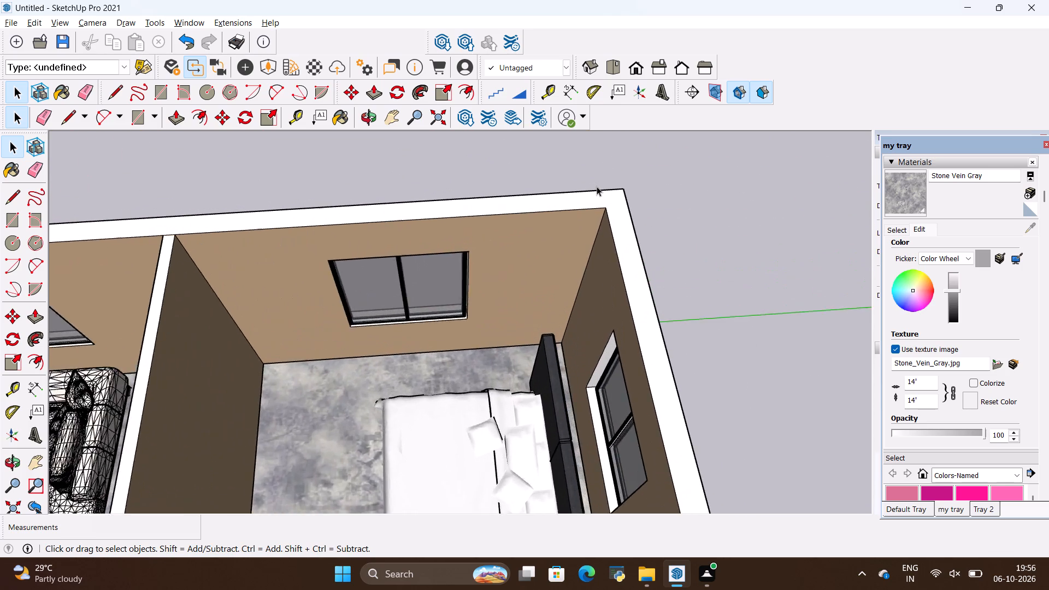
scroll(597, 186, up, 17)
scroll(624, 196, down, 4)
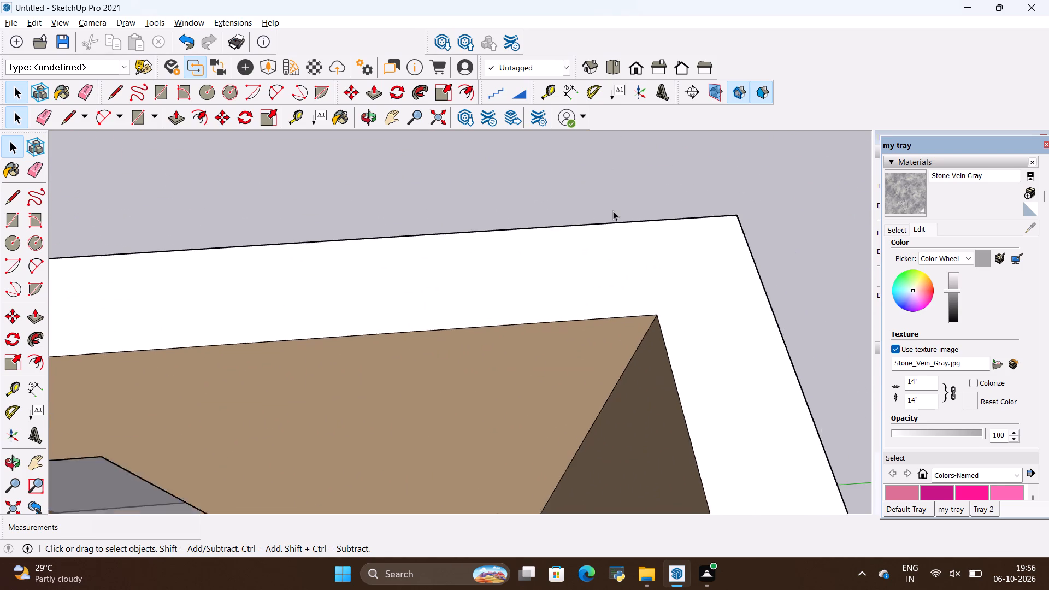
scroll(613, 211, down, 1)
scroll(679, 211, down, 11)
scroll(556, 179, up, 4)
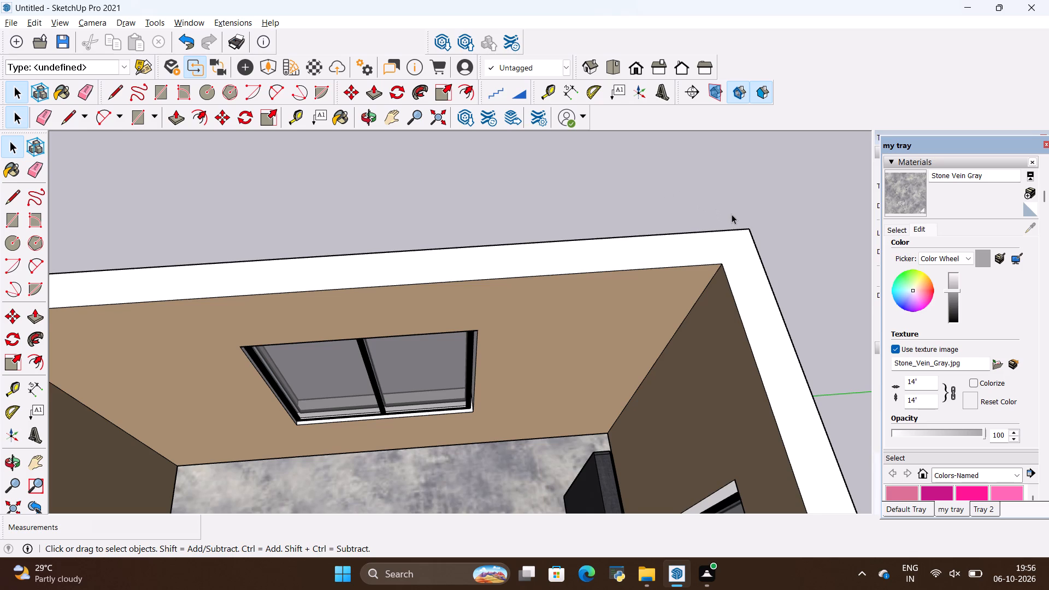
scroll(732, 214, up, 4)
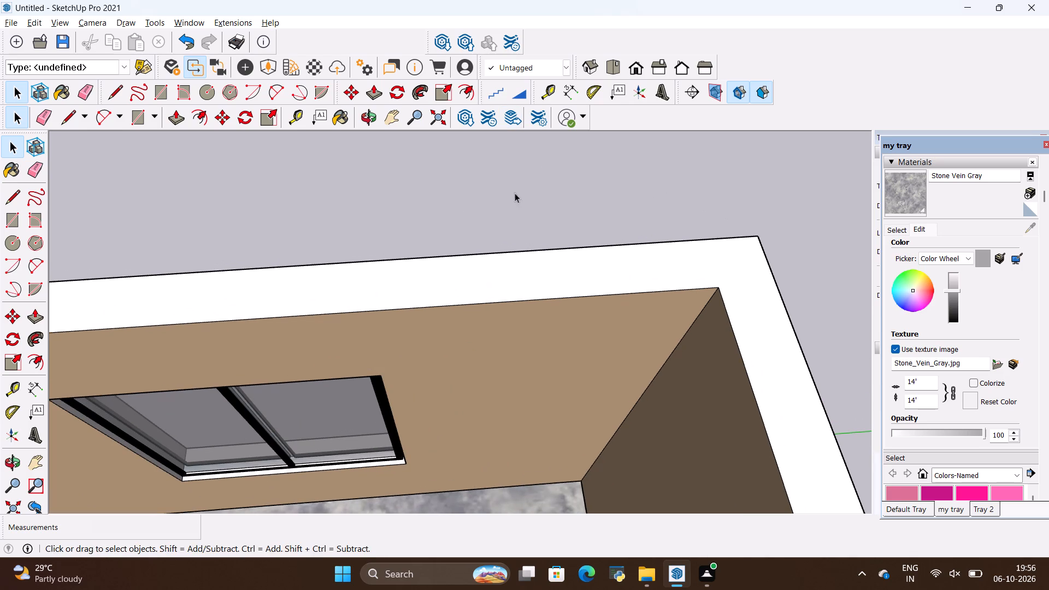
scroll(543, 214, down, 5)
scroll(618, 224, down, 5)
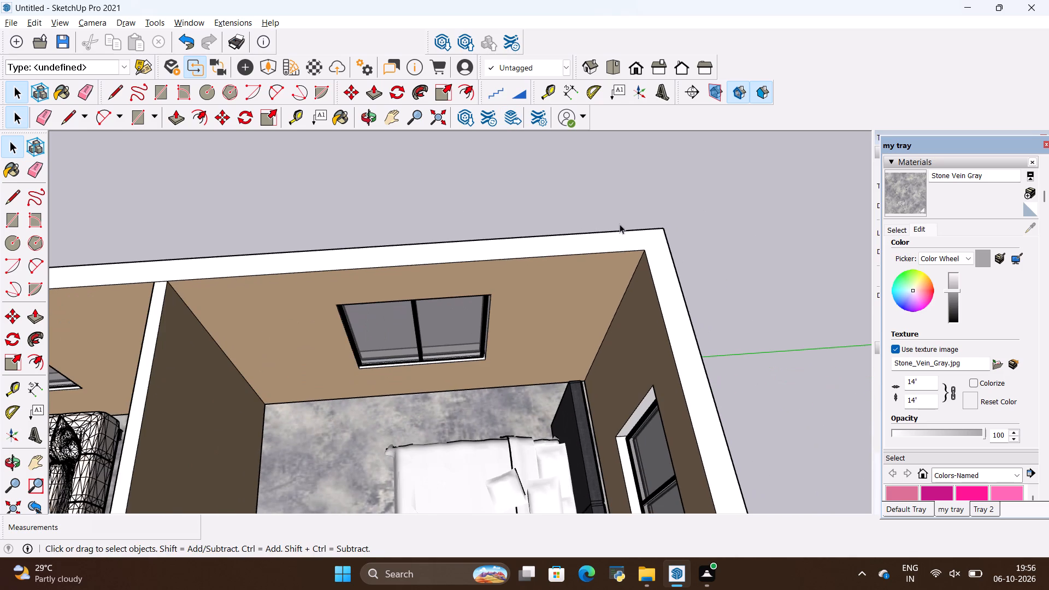
scroll(715, 211, down, 5)
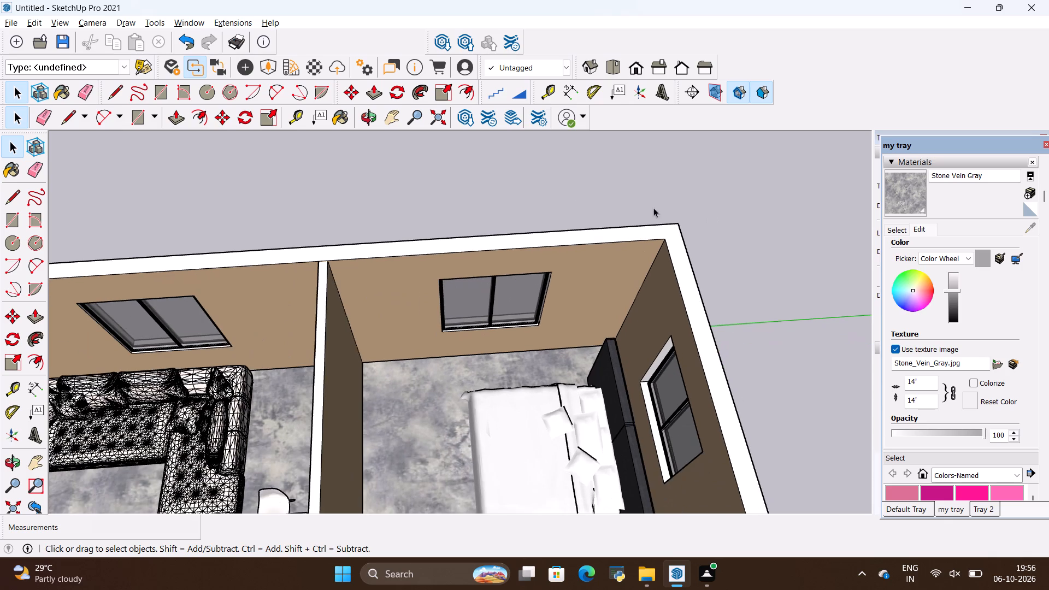
middle_drag(351, 226, 496, 257)
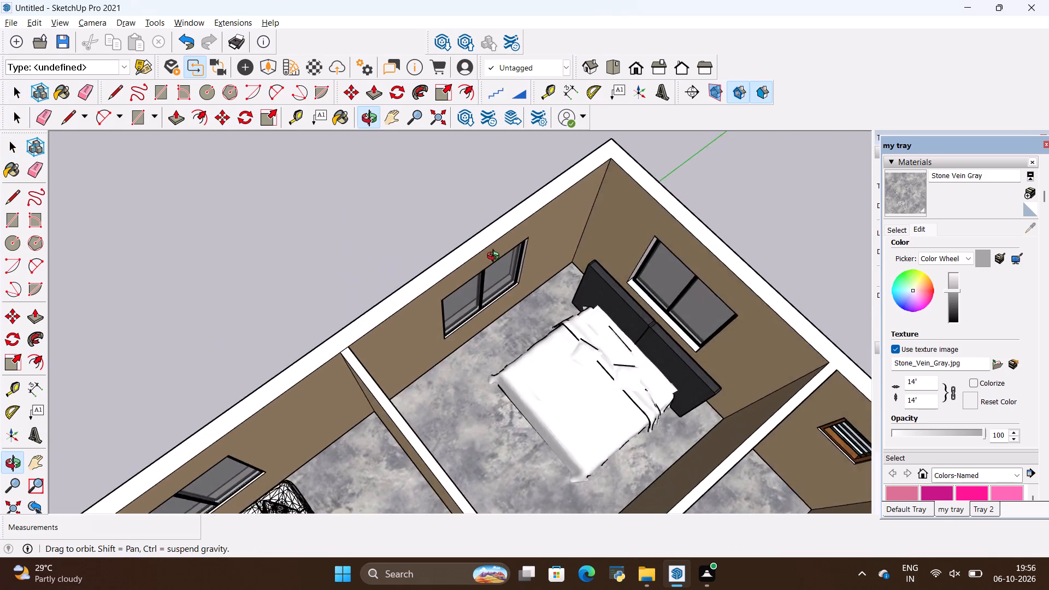
middle_drag(496, 257, 553, 190)
middle_drag(414, 355, 319, 312)
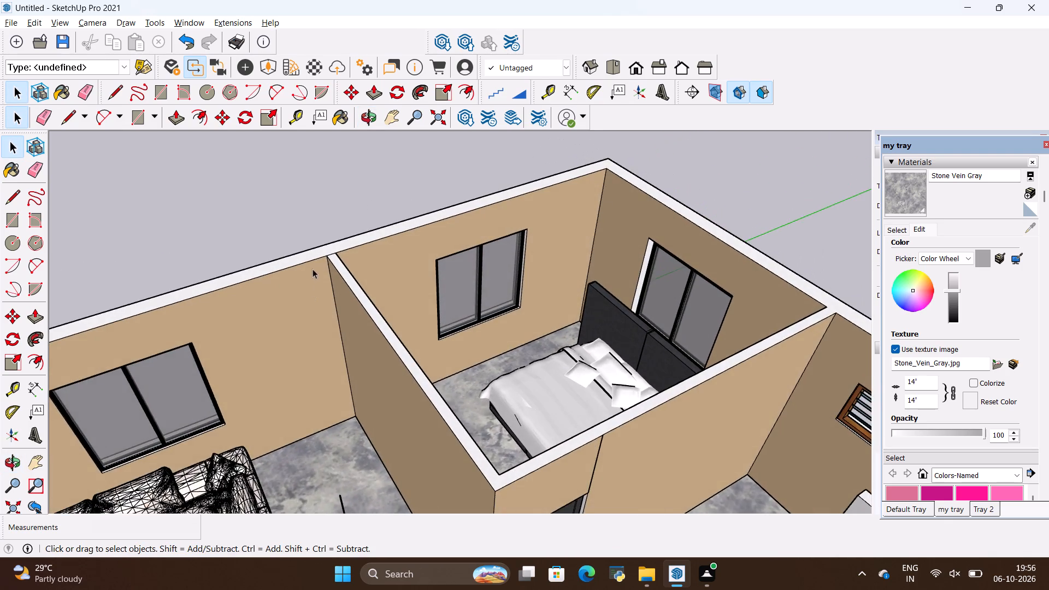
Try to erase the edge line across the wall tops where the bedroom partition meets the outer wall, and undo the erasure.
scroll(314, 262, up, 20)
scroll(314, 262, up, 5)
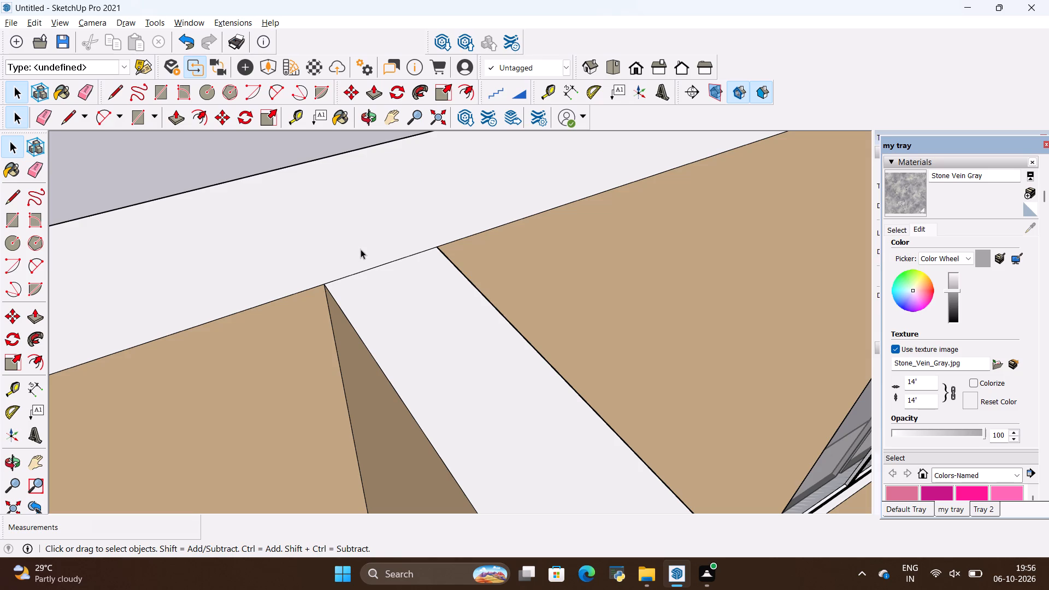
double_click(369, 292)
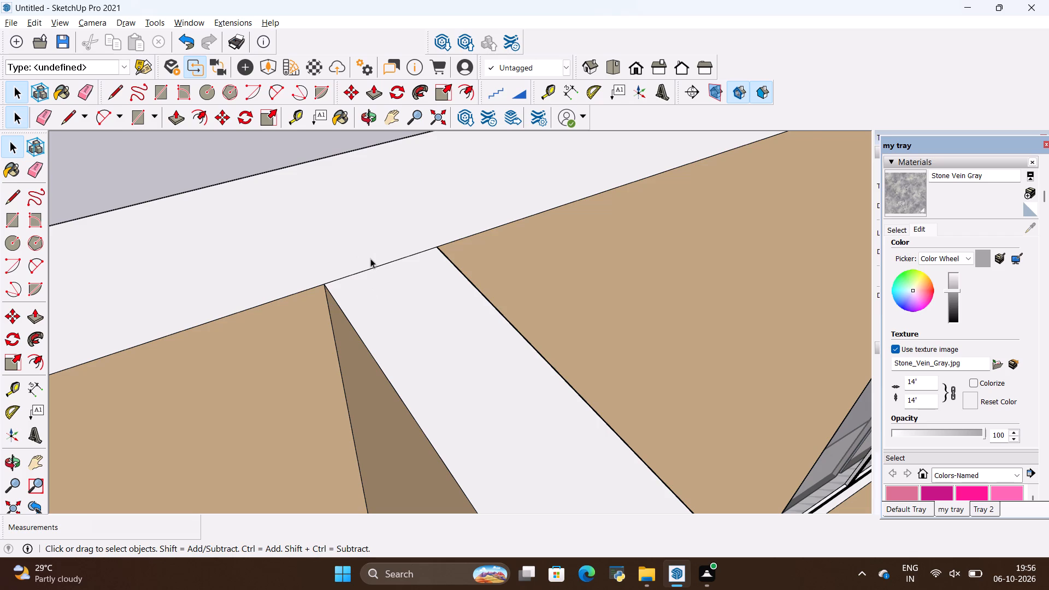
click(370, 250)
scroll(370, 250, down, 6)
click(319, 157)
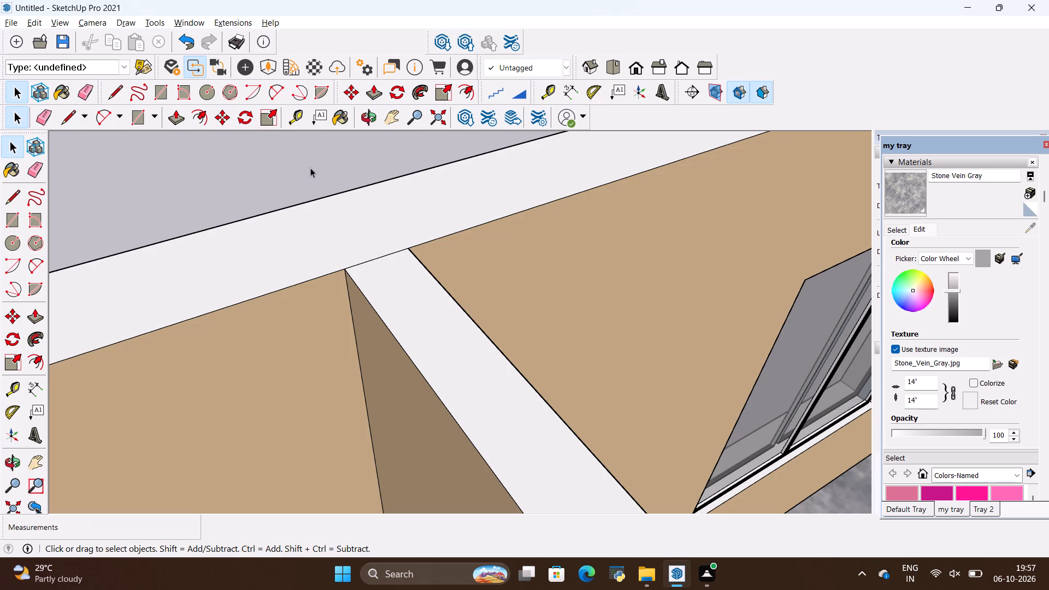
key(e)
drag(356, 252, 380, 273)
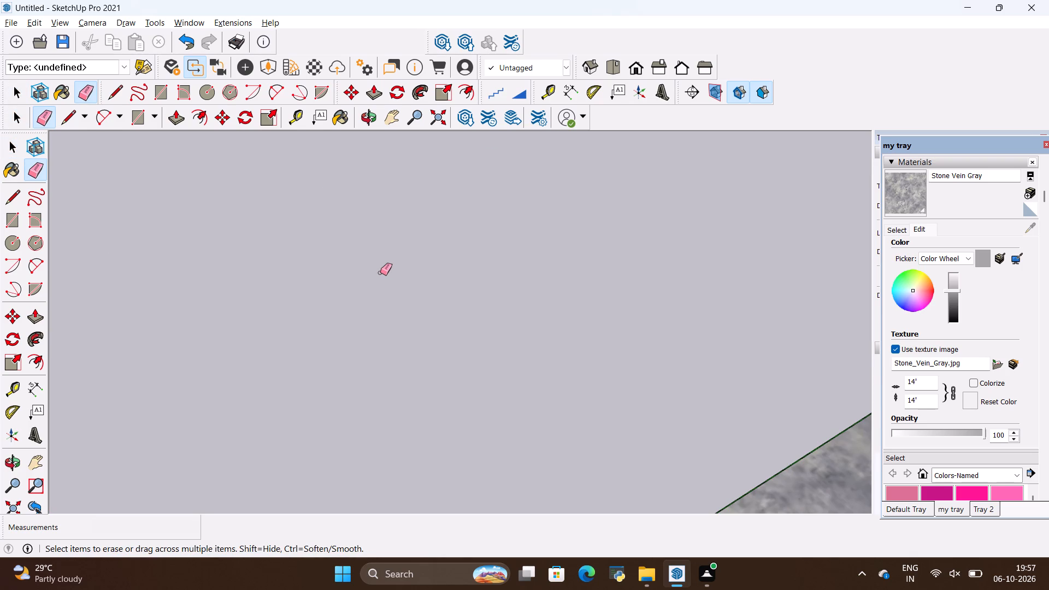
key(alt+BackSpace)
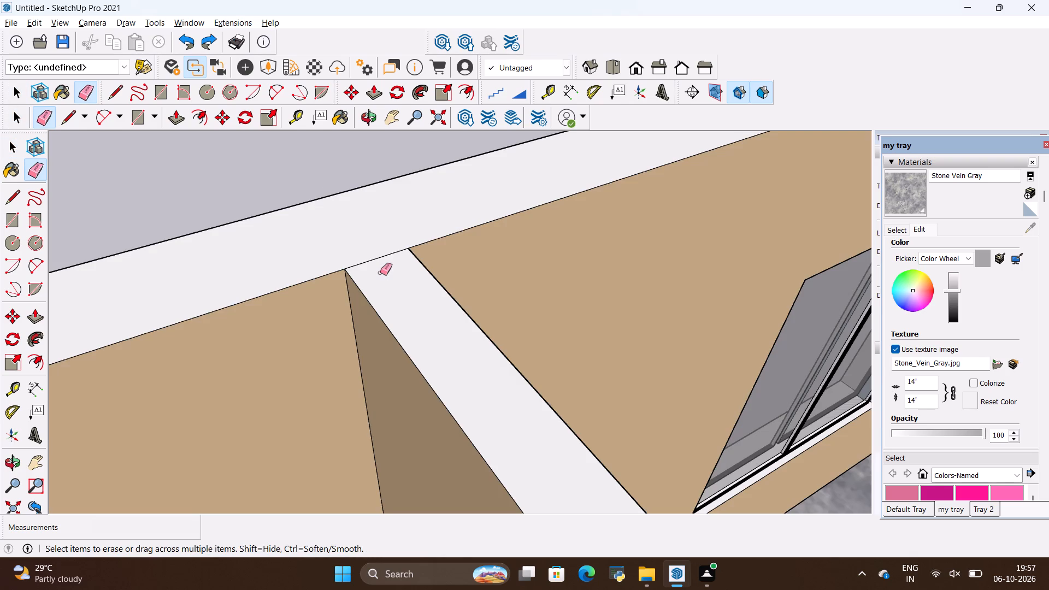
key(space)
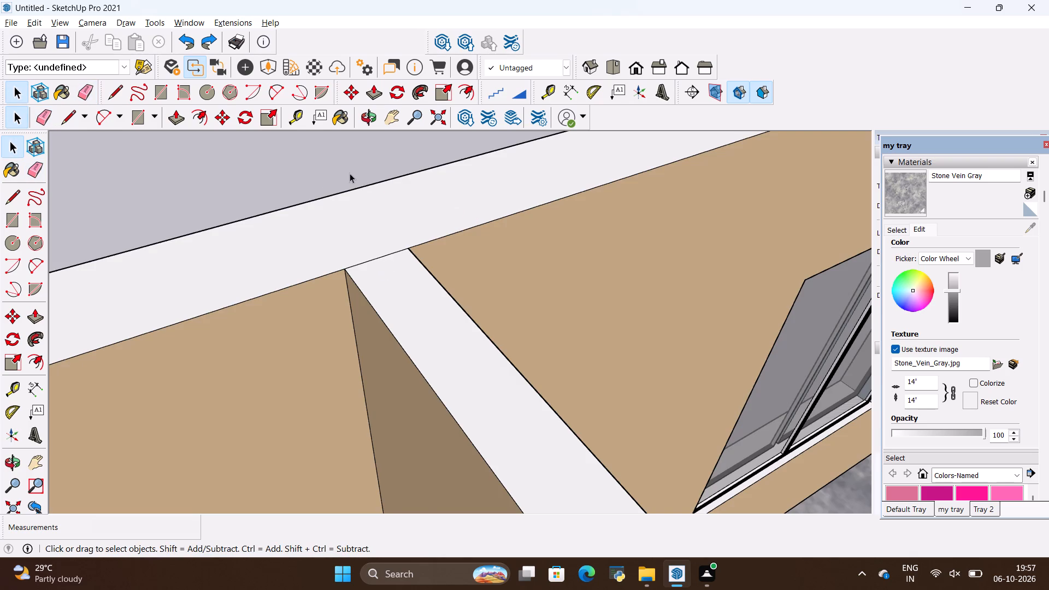
Examine the wall above the bedroom door and the painted walls, floor and furniture of the whole house from several sides.
scroll(344, 171, down, 20)
scroll(344, 171, down, 10)
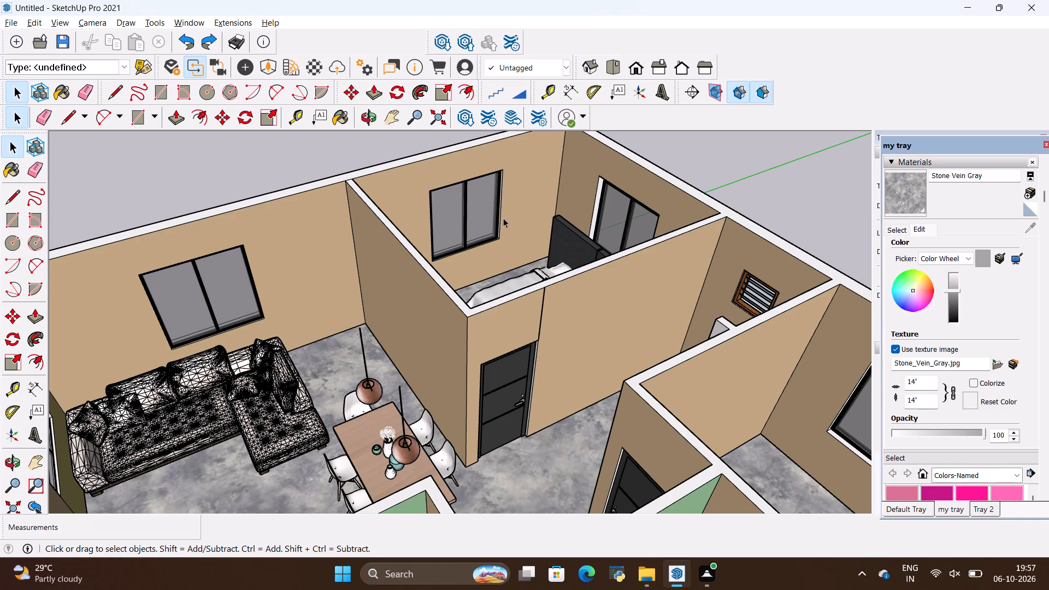
scroll(546, 298, up, 17)
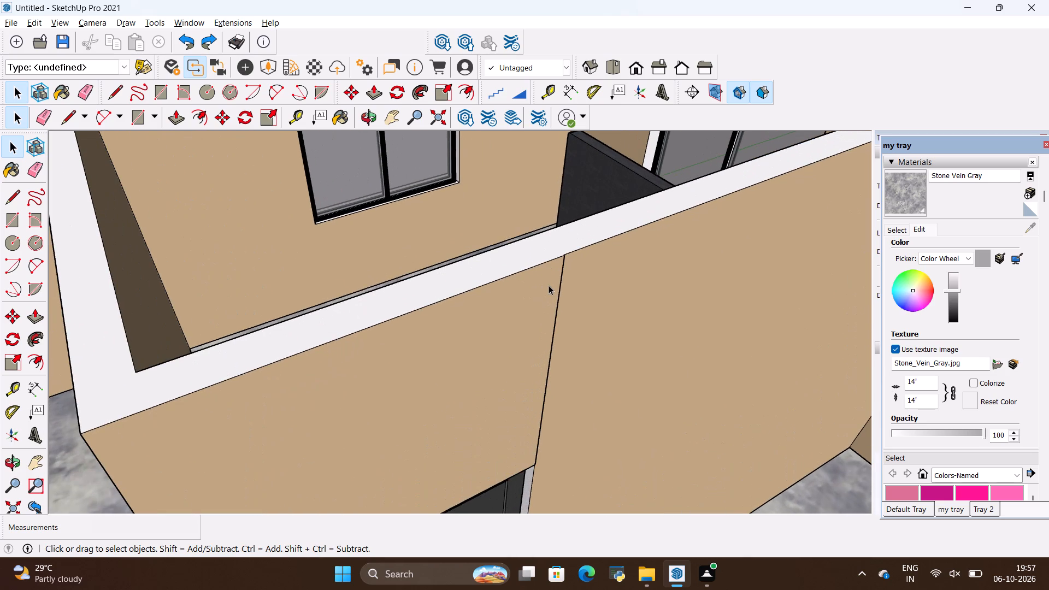
scroll(429, 271, down, 15)
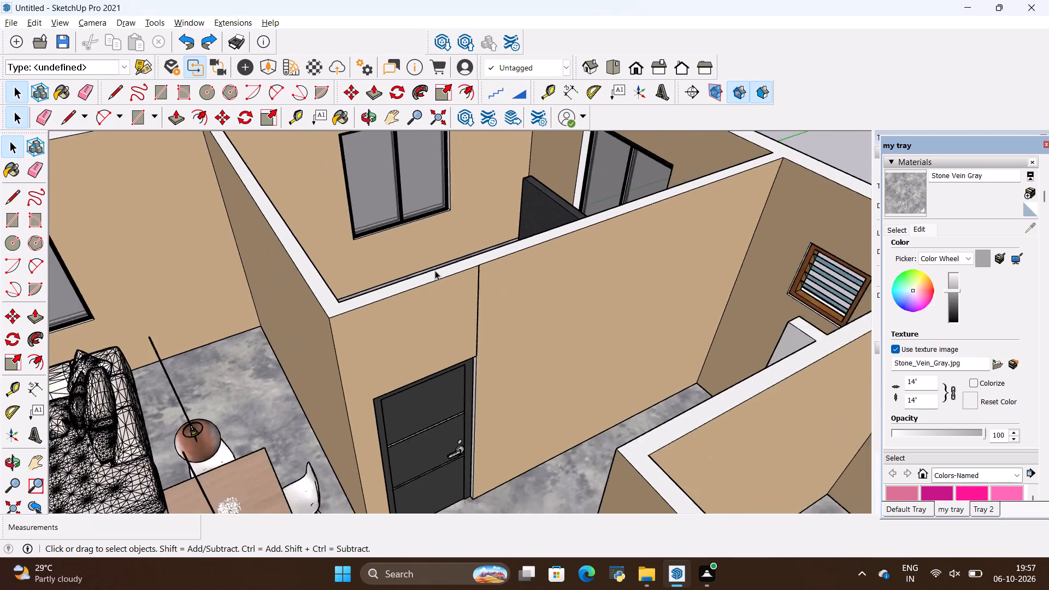
scroll(435, 270, down, 15)
scroll(435, 270, down, 13)
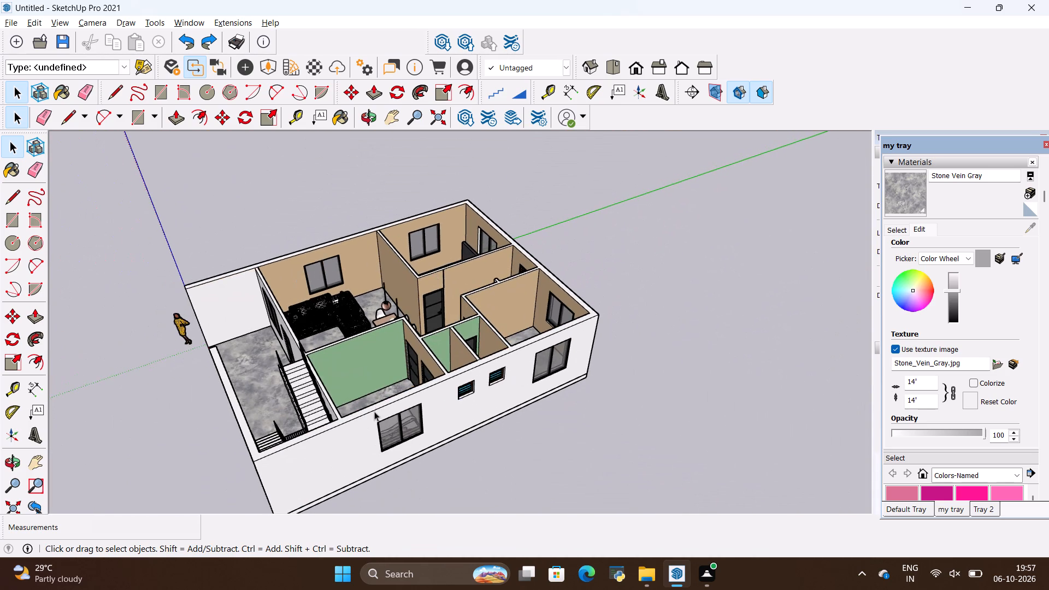
middle_drag(312, 403, 645, 370)
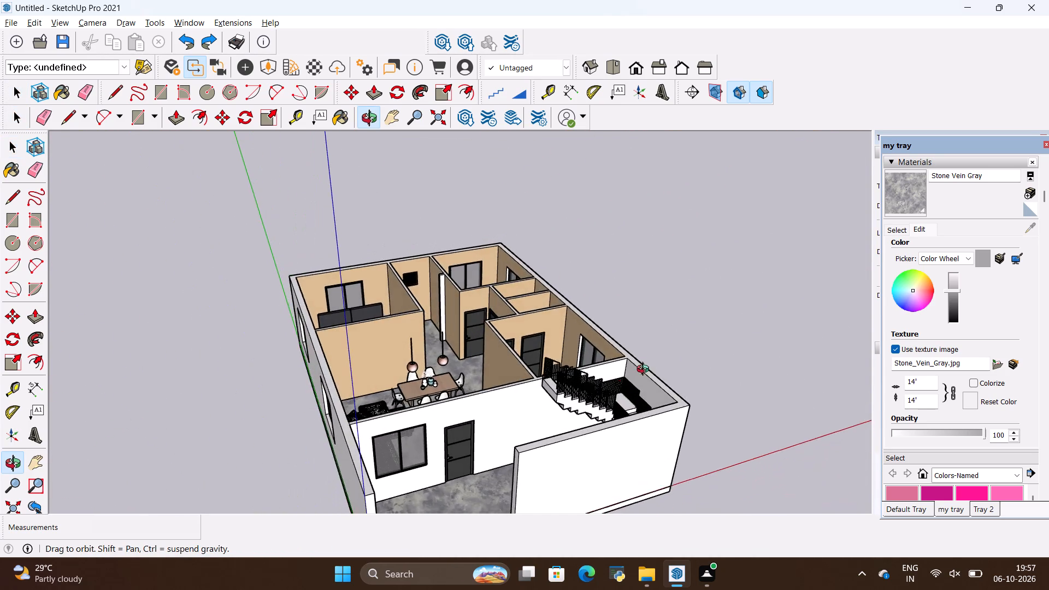
middle_drag(645, 370, 210, 400)
scroll(276, 285, up, 8)
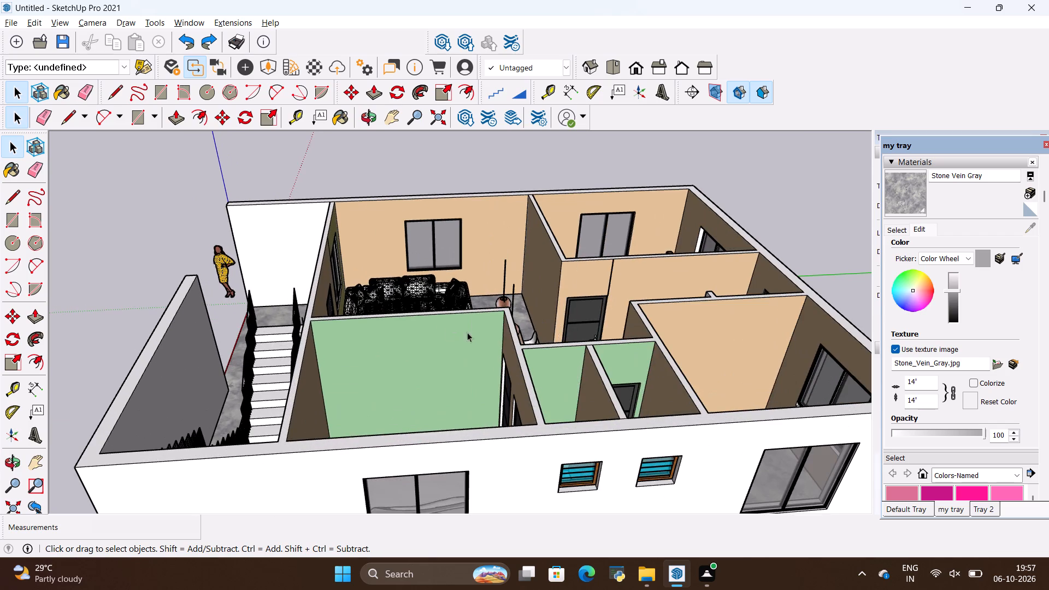
middle_drag(506, 335, 584, 437)
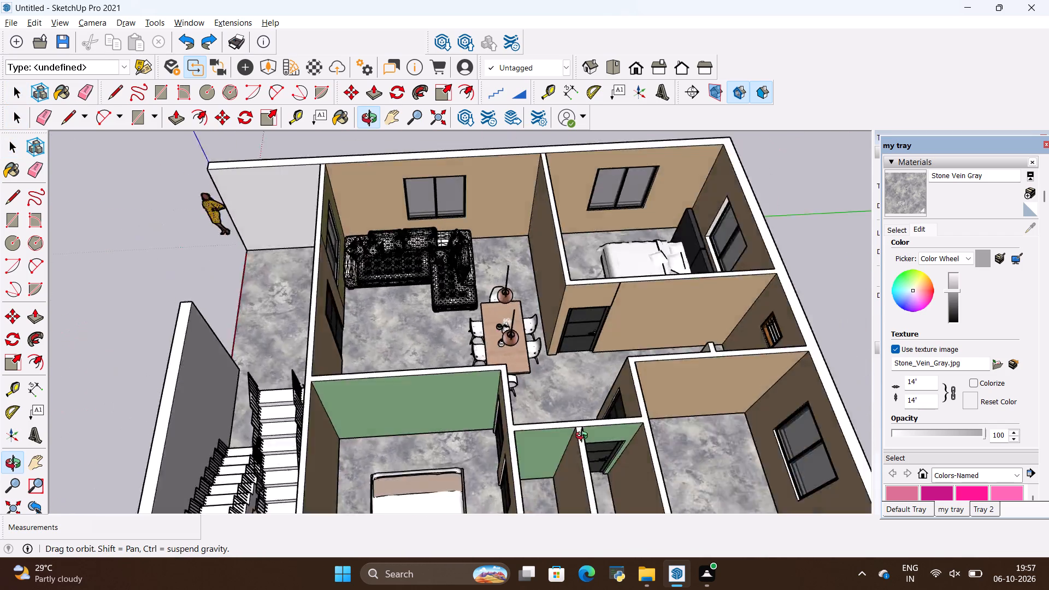
middle_drag(584, 437, 618, 417)
middle_drag(276, 366, 798, 410)
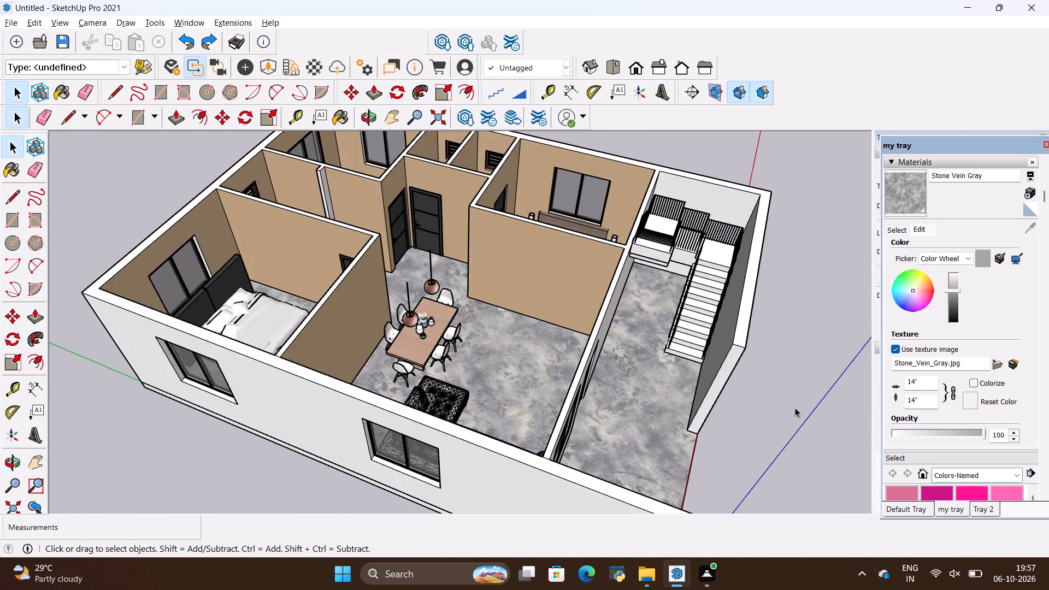
middle_drag(290, 316, 567, 424)
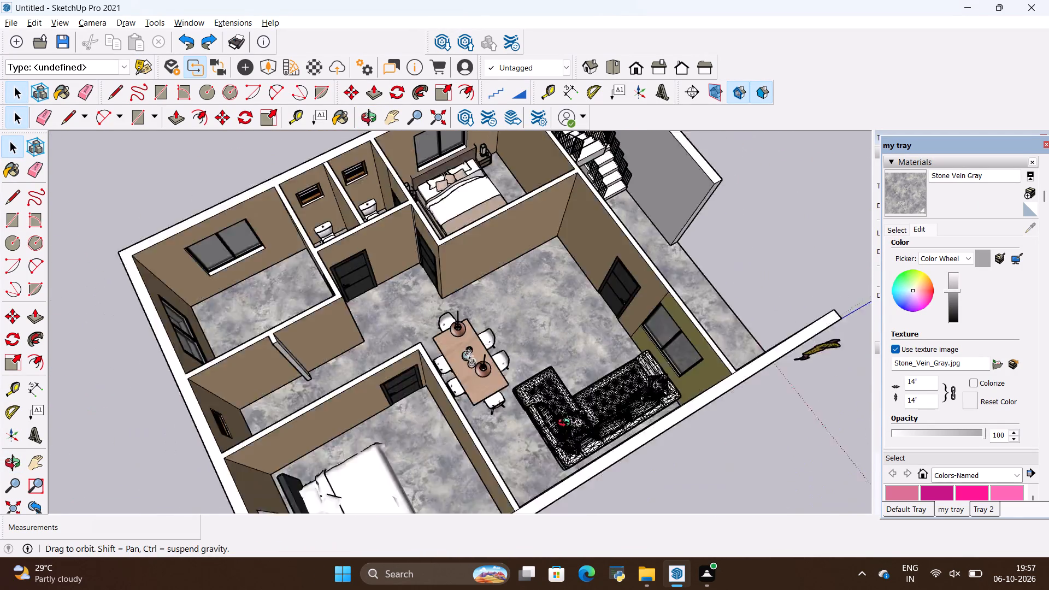
middle_drag(567, 424, 601, 375)
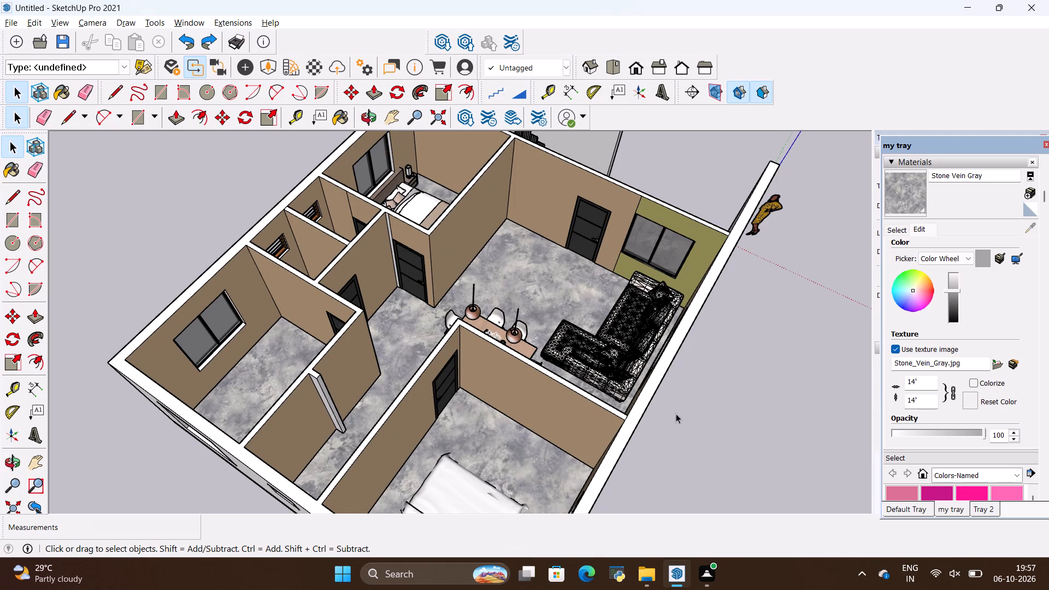
scroll(678, 332, up, 3)
scroll(526, 312, down, 11)
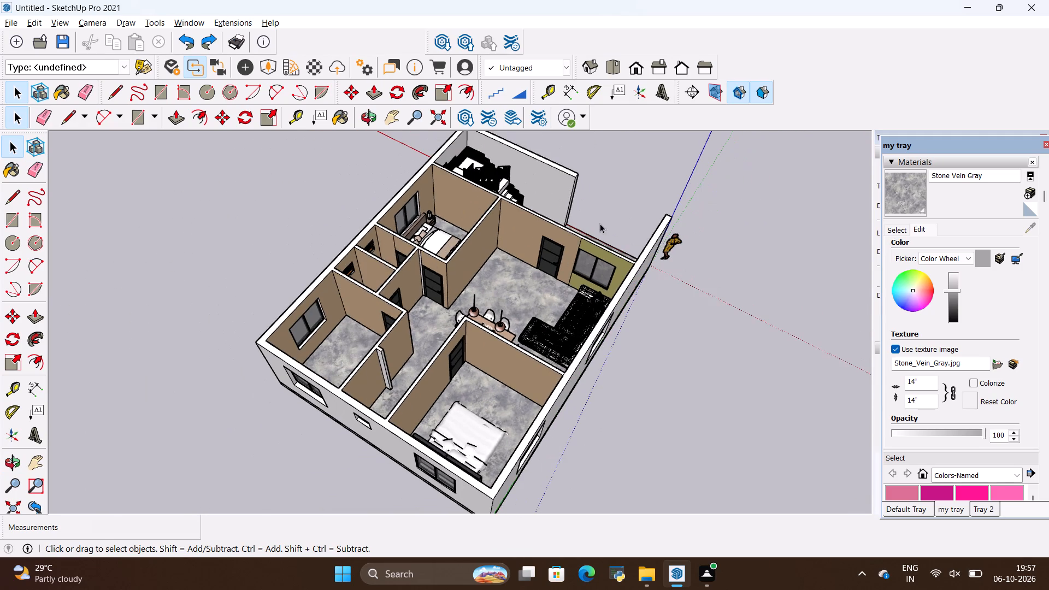
middle_drag(604, 217, 640, 185)
middle_drag(617, 227, 635, 191)
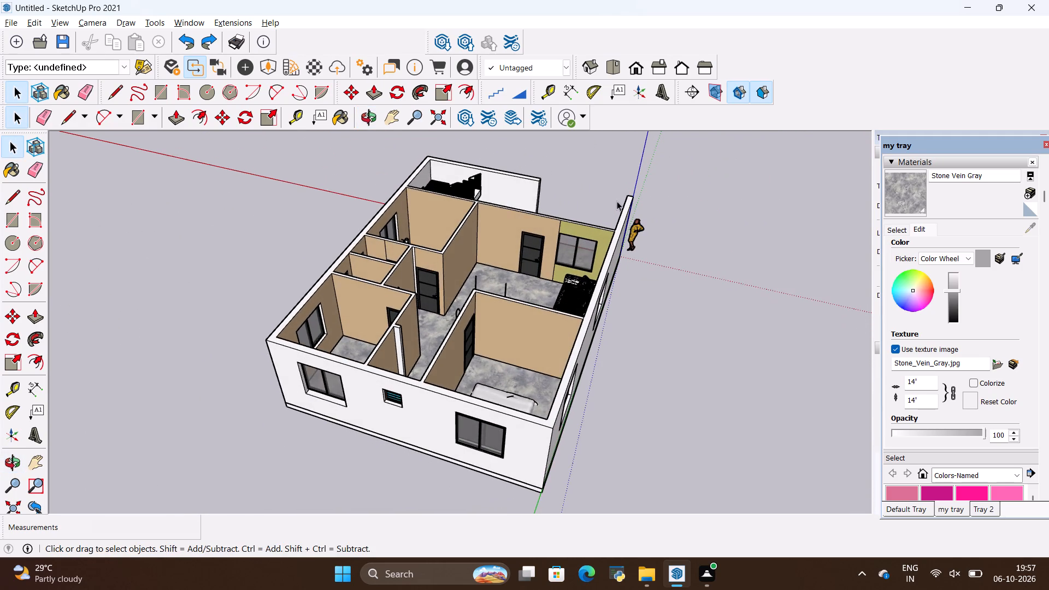
scroll(581, 206, up, 1)
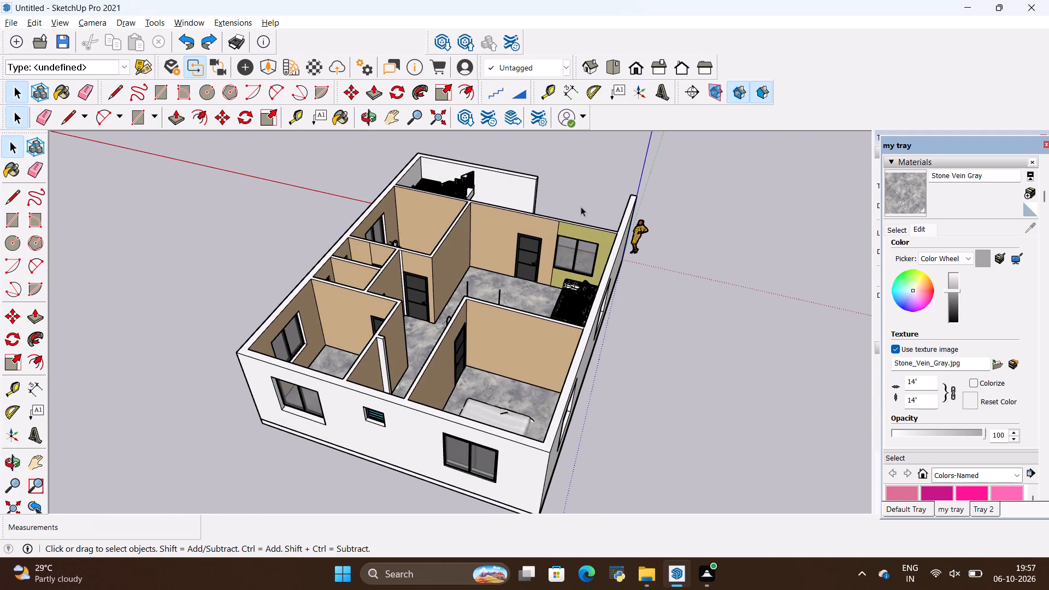
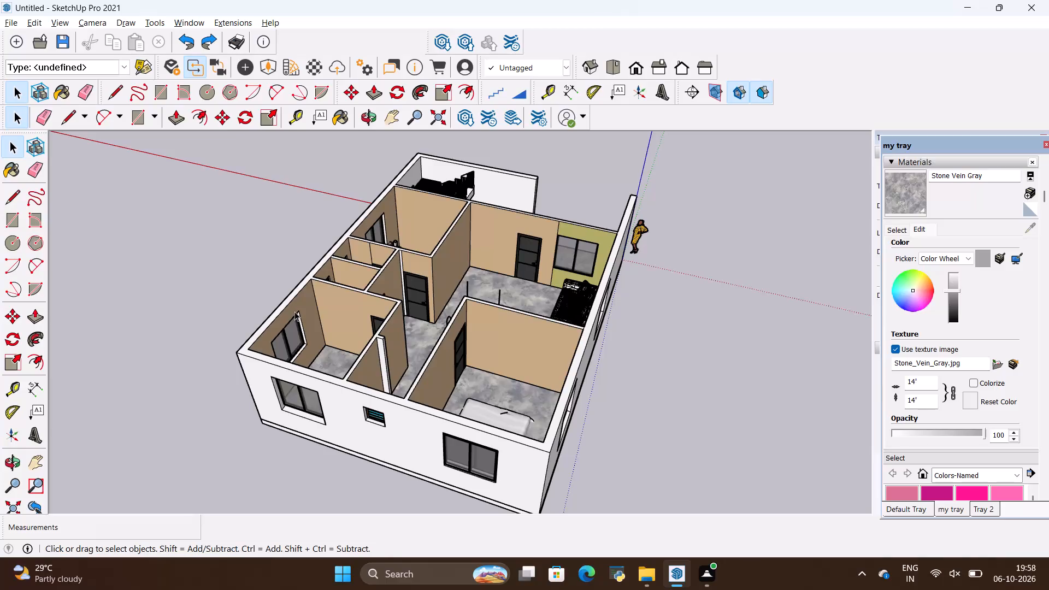
Examine the roofless house model from several sides, checking the rooms' wall colours, stone flooring, furniture, dining area and staircase.
scroll(241, 286, down, 4)
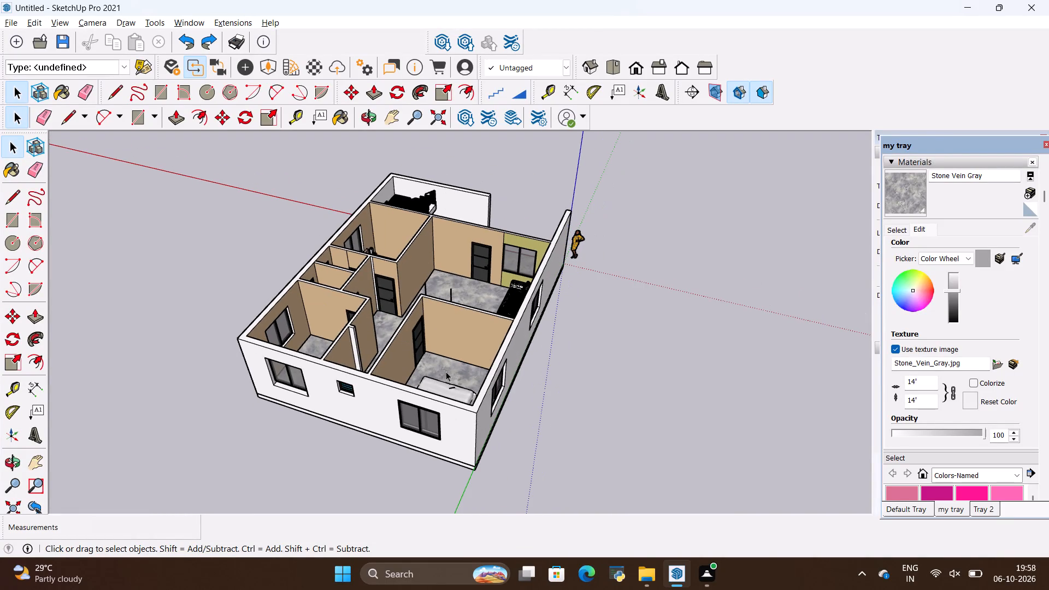
middle_drag(557, 398, 614, 427)
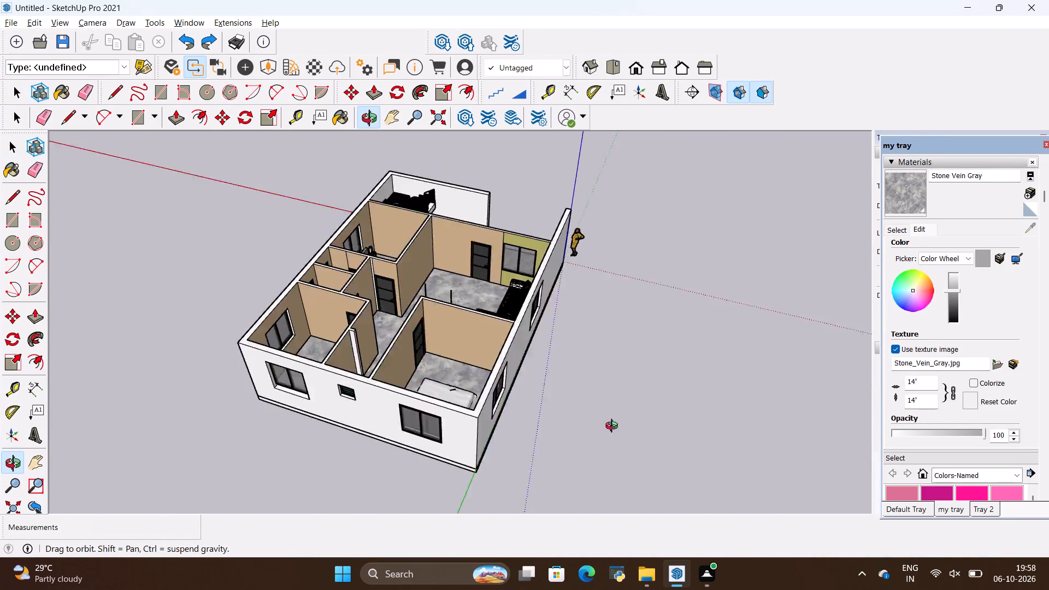
middle_drag(614, 427, 674, 409)
middle_drag(262, 375, 466, 463)
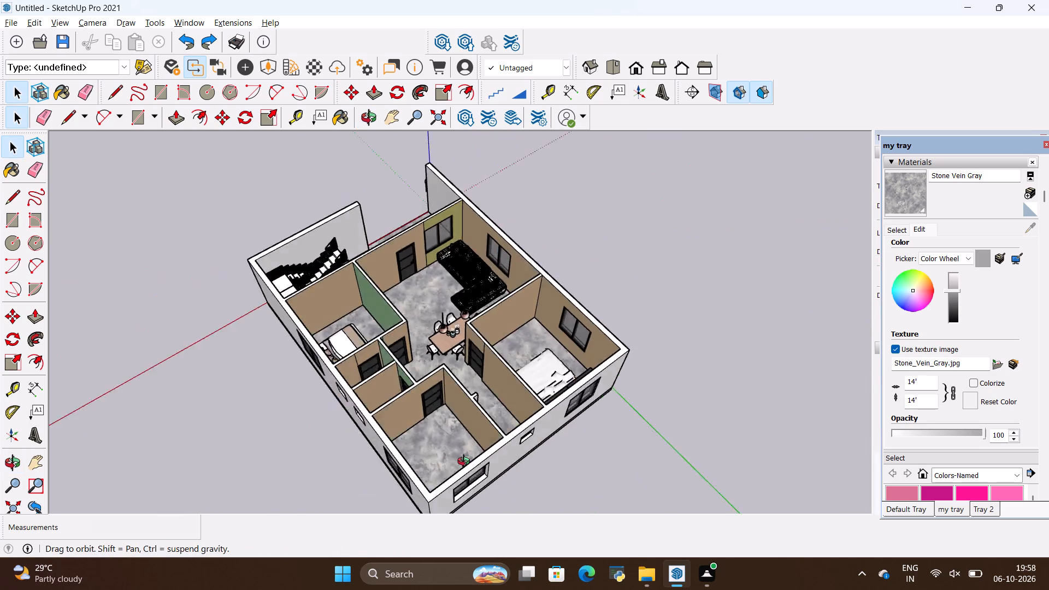
middle_drag(466, 463, 677, 387)
scroll(508, 340, up, 2)
scroll(439, 309, up, 2)
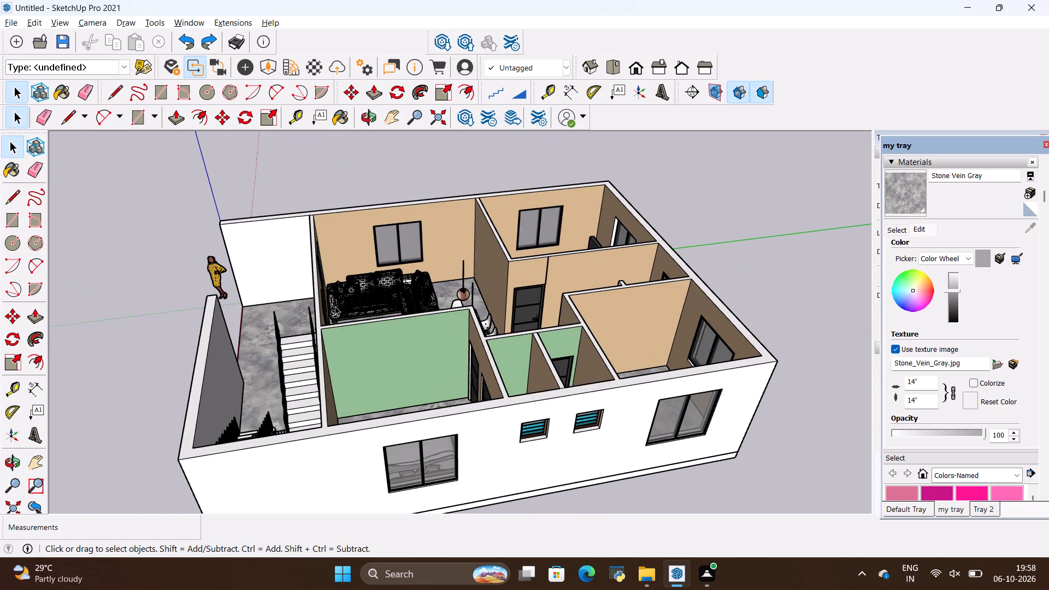
middle_drag(333, 306, 659, 303)
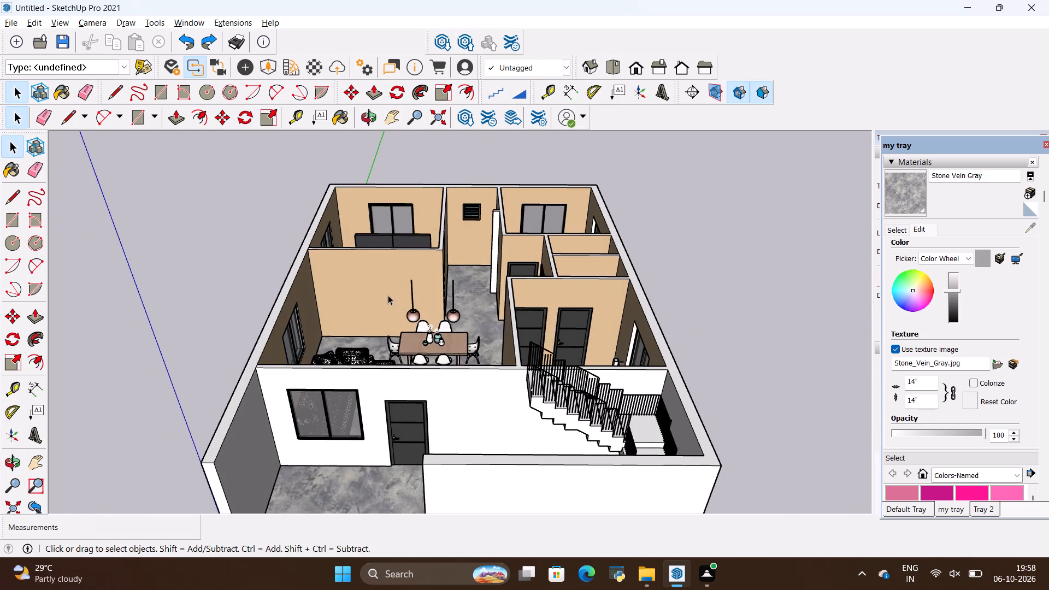
scroll(377, 292, up, 4)
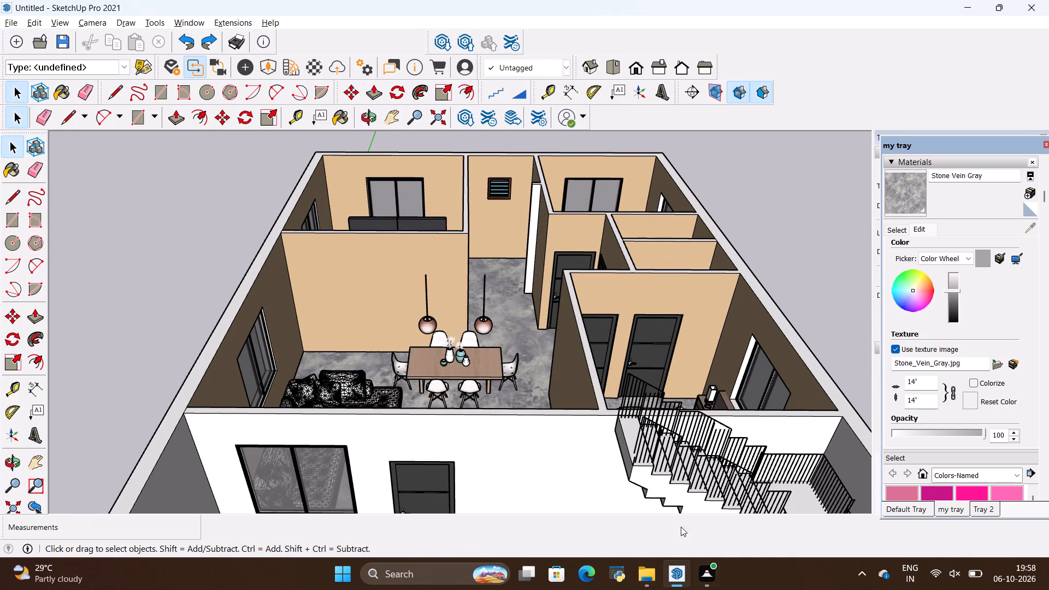
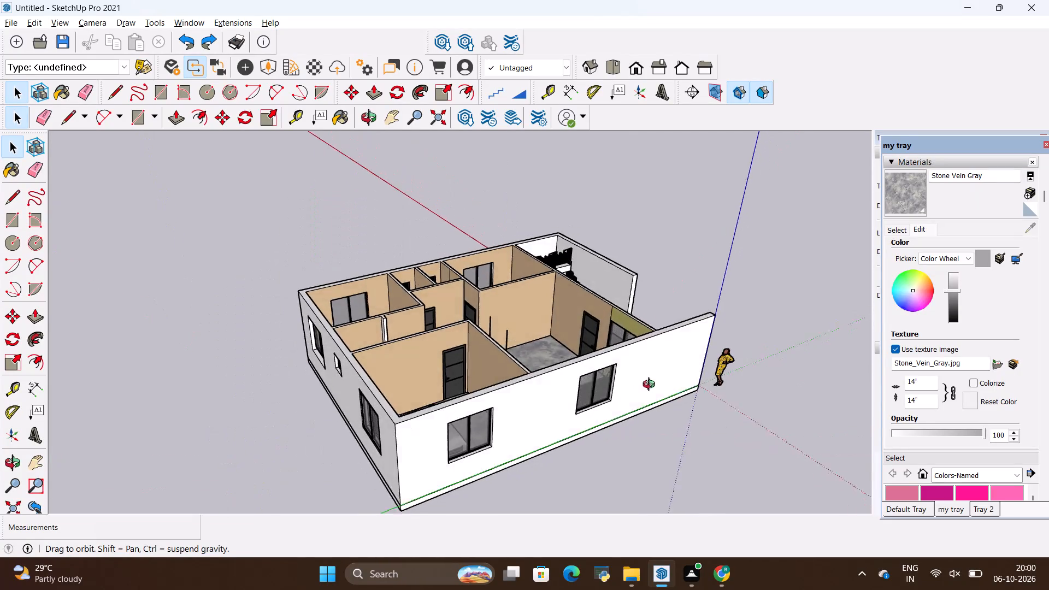
Draw a rectangle of about 12' by 10' covering the living-dining room's back wall face beside the dining table.
scroll(550, 318, up, 8)
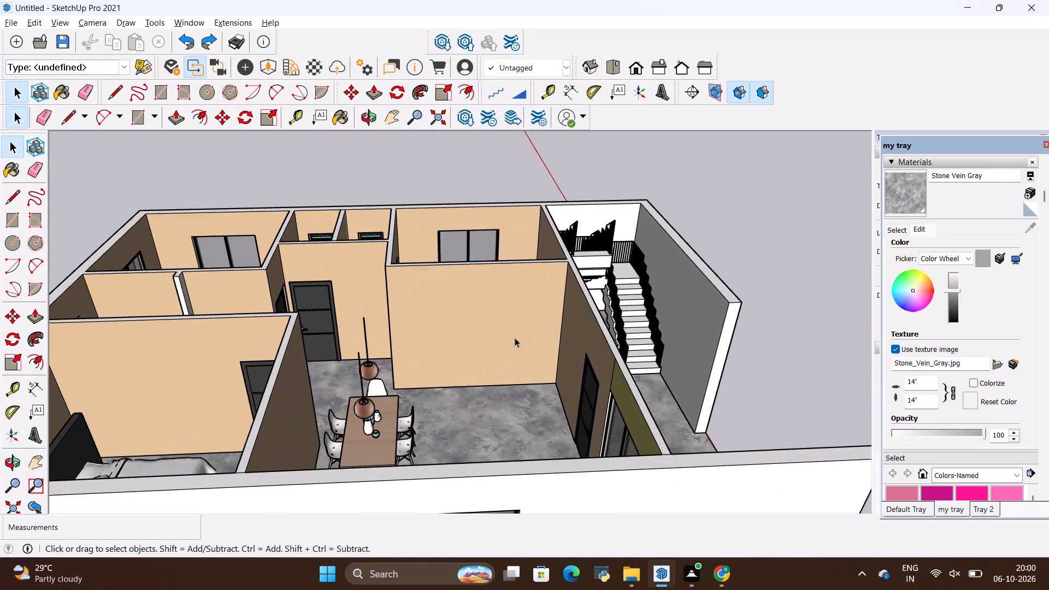
scroll(512, 338, up, 1)
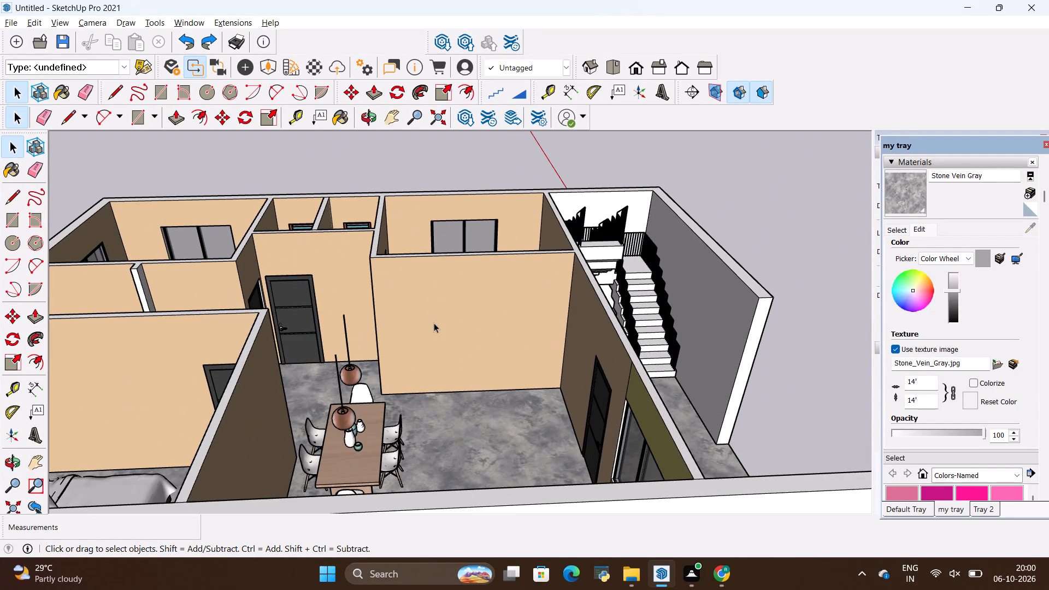
key(r)
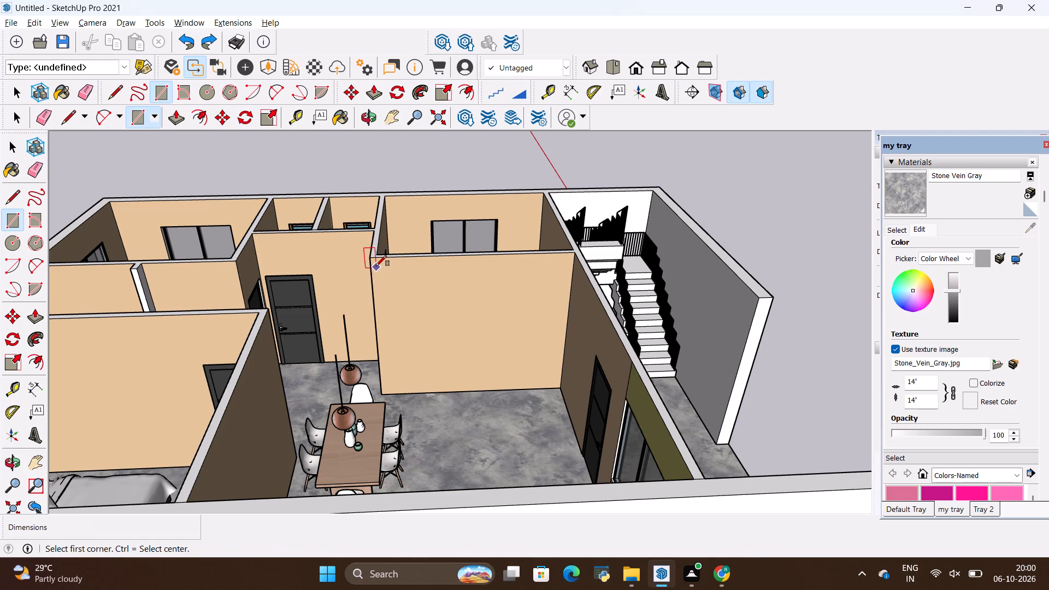
click(372, 261)
click(561, 386)
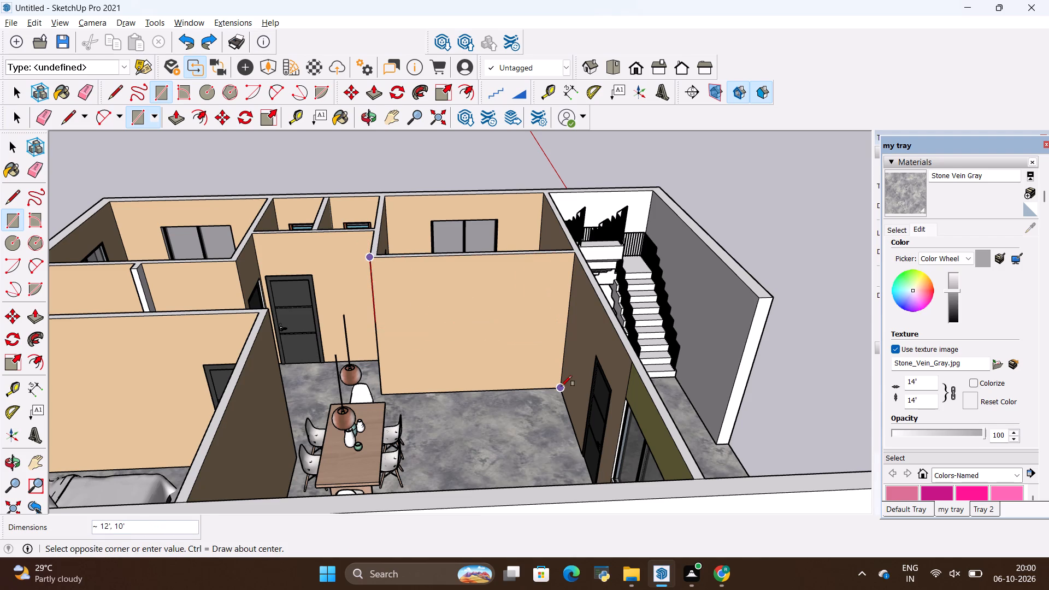
Make the new wall rectangle and its edges into a group.
key(space)
double_click(512, 355)
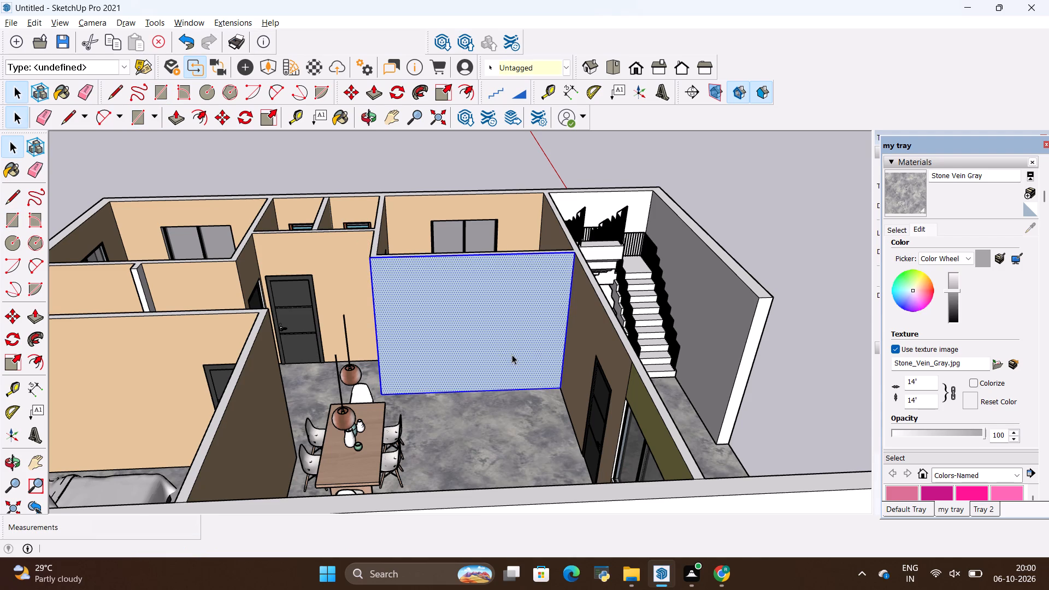
right_click(512, 355)
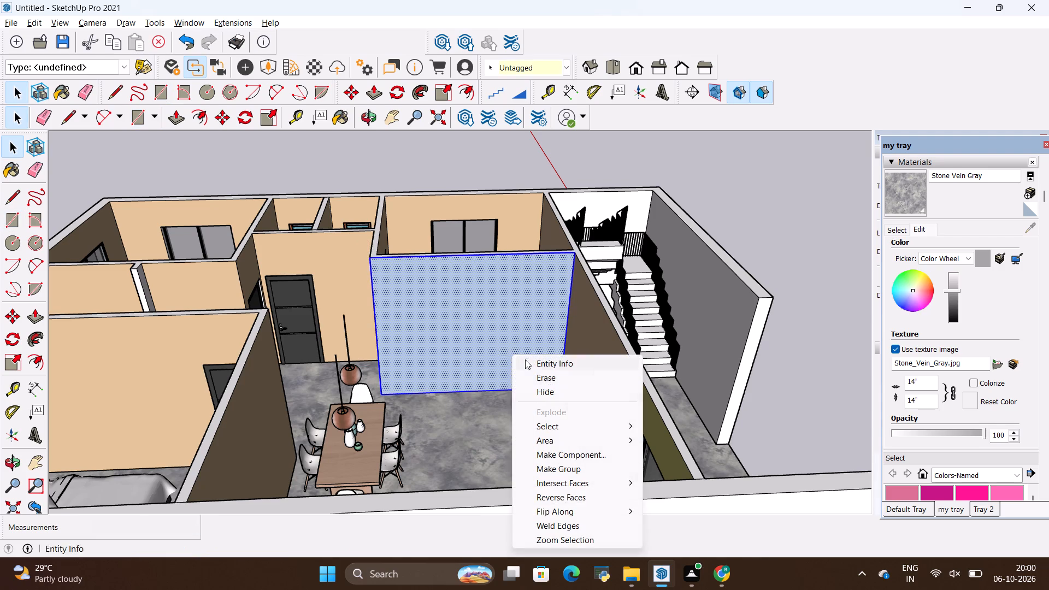
click(562, 462)
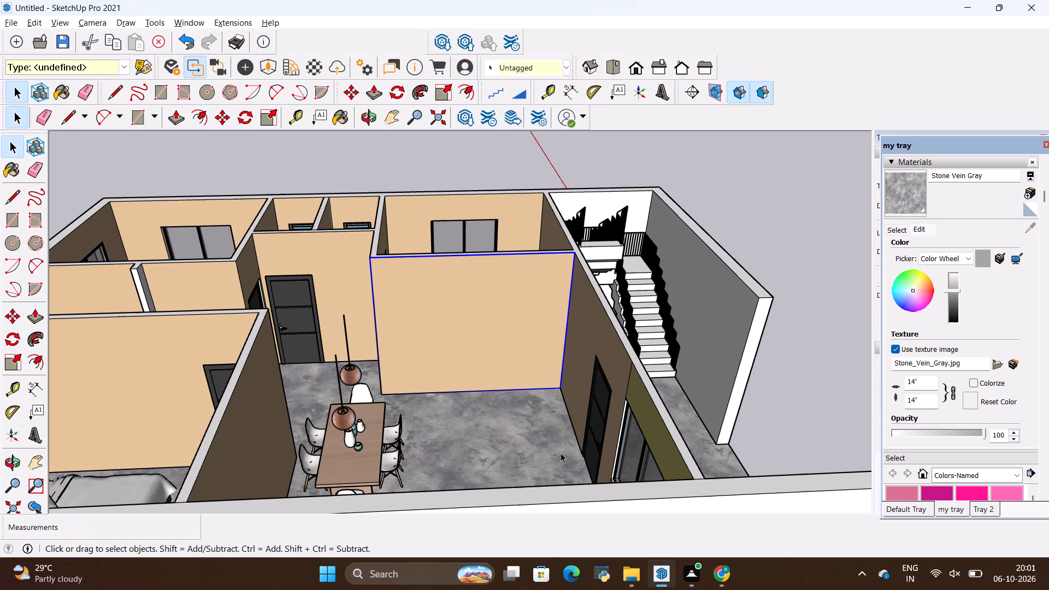
Move the grouped wall rectangle about 36' 5" out of the room into the empty space beside the house.
key(m)
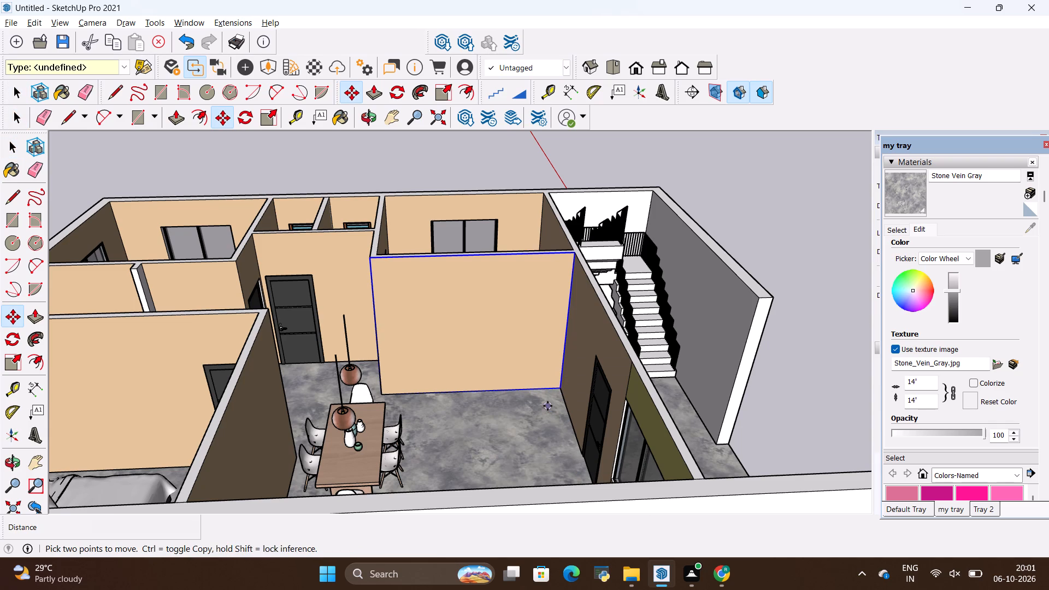
click(557, 398)
scroll(346, 385, down, 6)
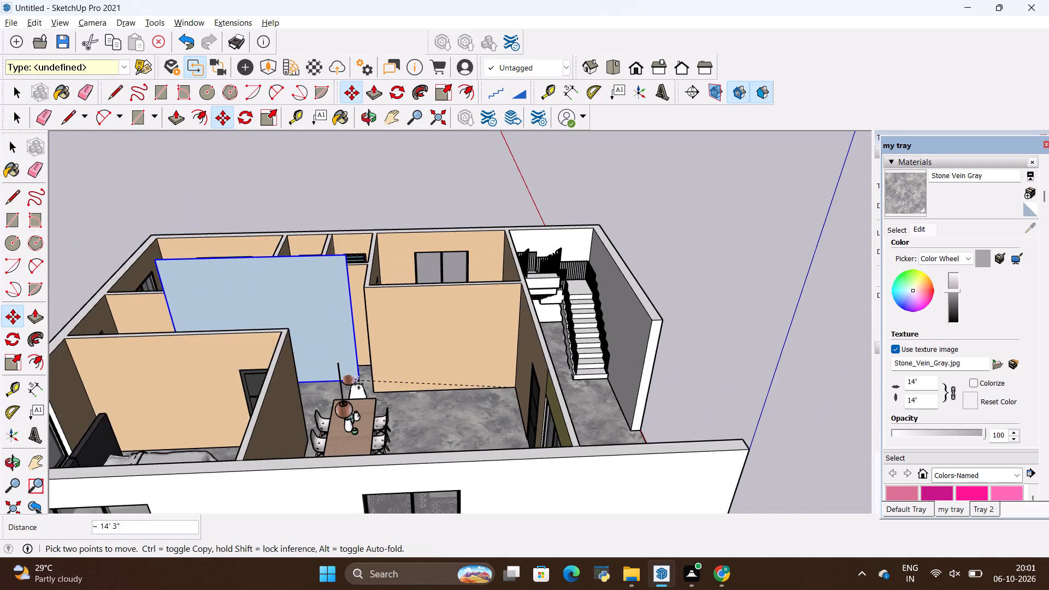
scroll(358, 384, down, 12)
click(655, 332)
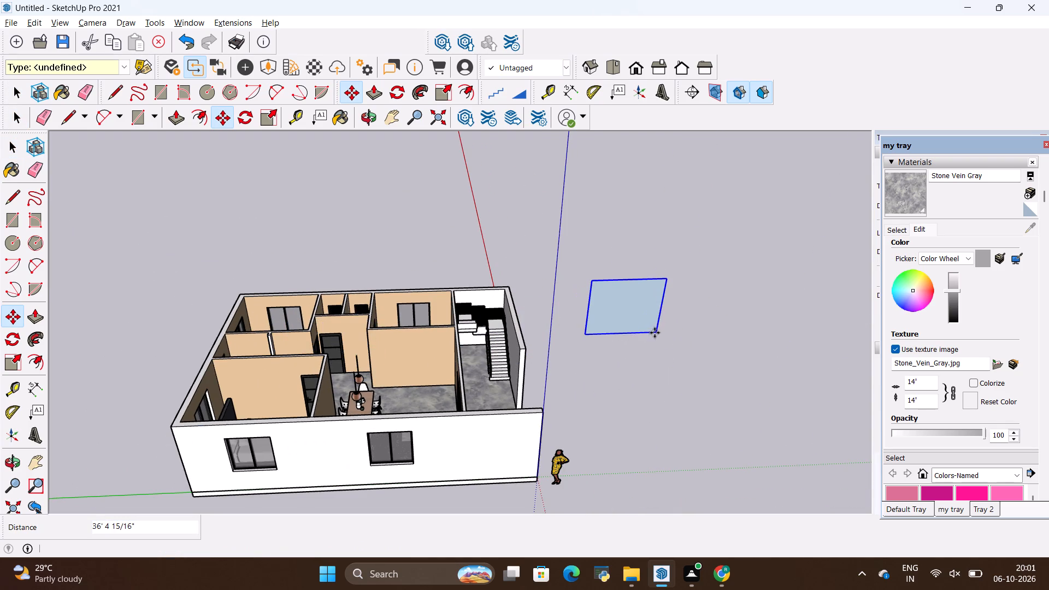
key(space)
click(647, 368)
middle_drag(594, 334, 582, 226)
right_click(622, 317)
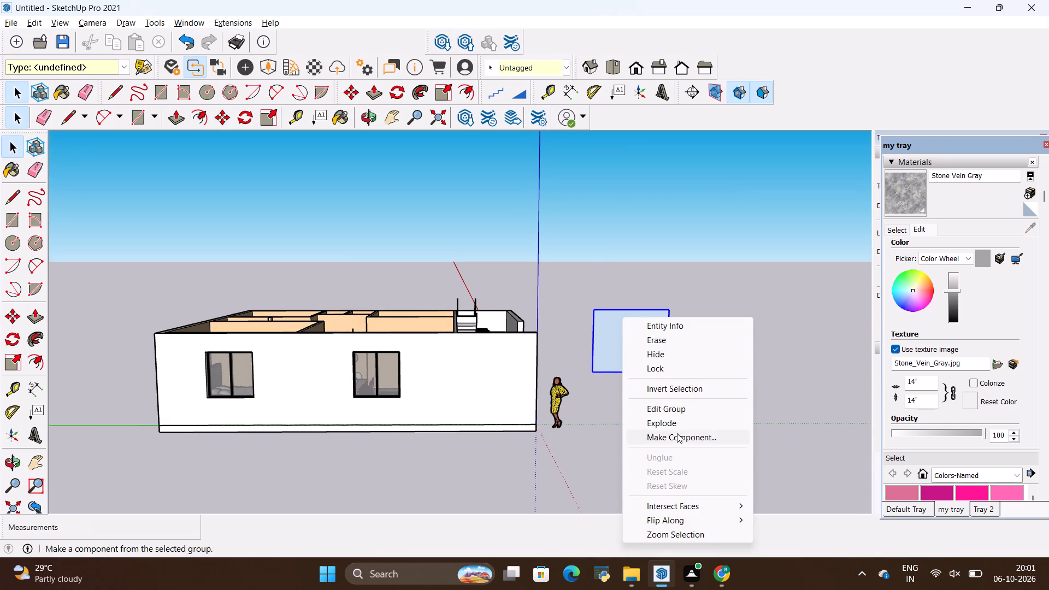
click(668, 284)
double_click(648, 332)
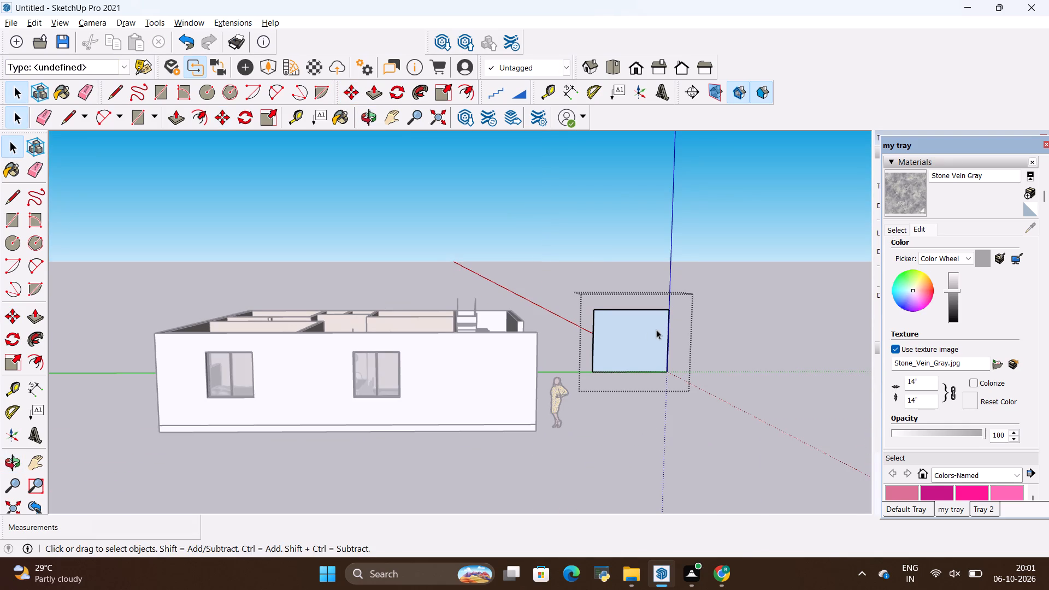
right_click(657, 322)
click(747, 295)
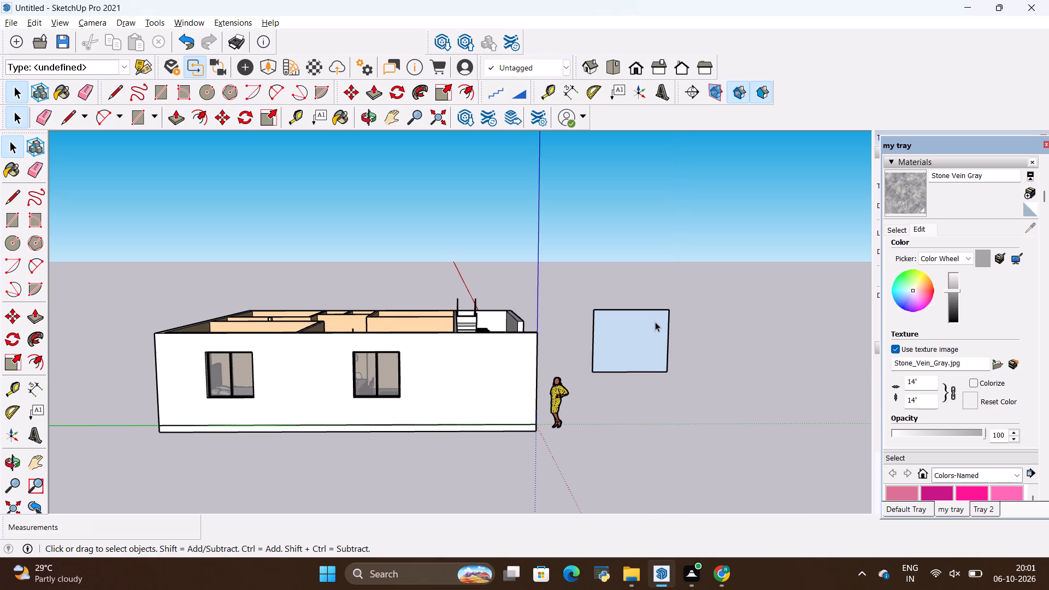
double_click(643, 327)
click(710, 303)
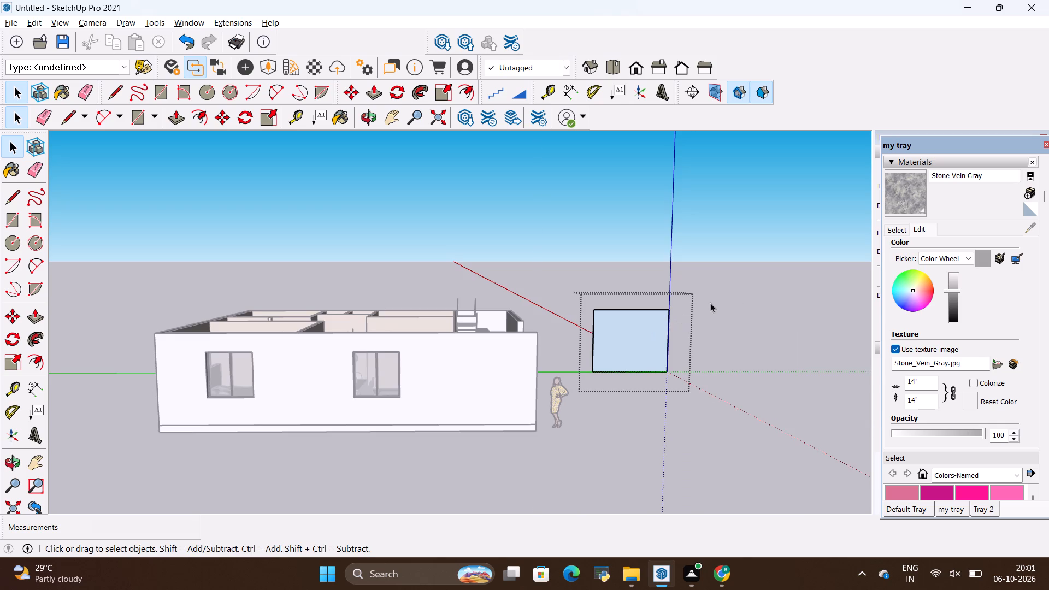
Open the arched TV wall reference image from the Downloads folder and examine its backlit panel, side shelving and floating cabinet.
click(622, 569)
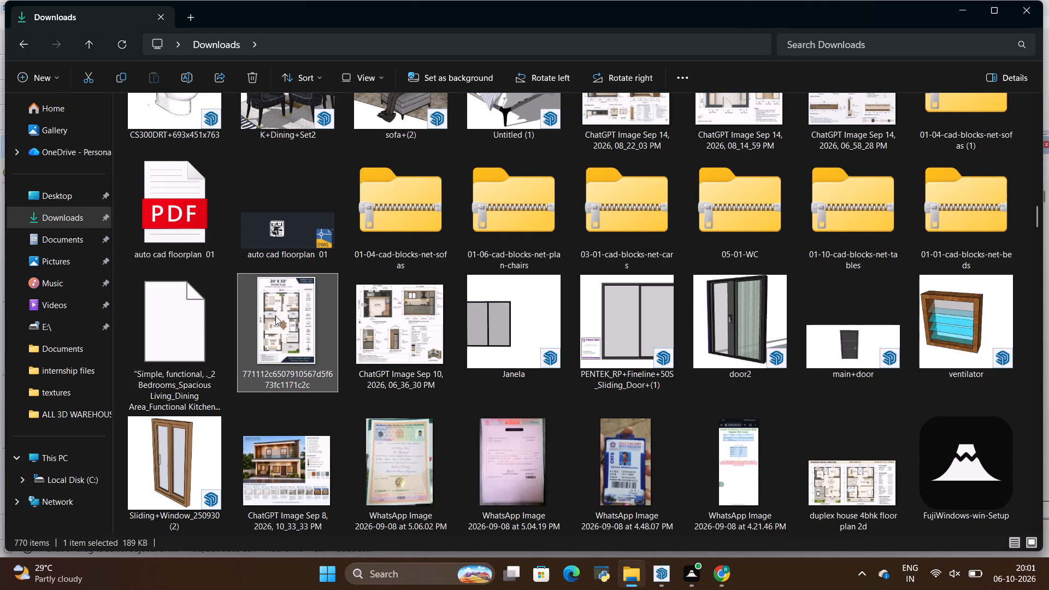
click(74, 213)
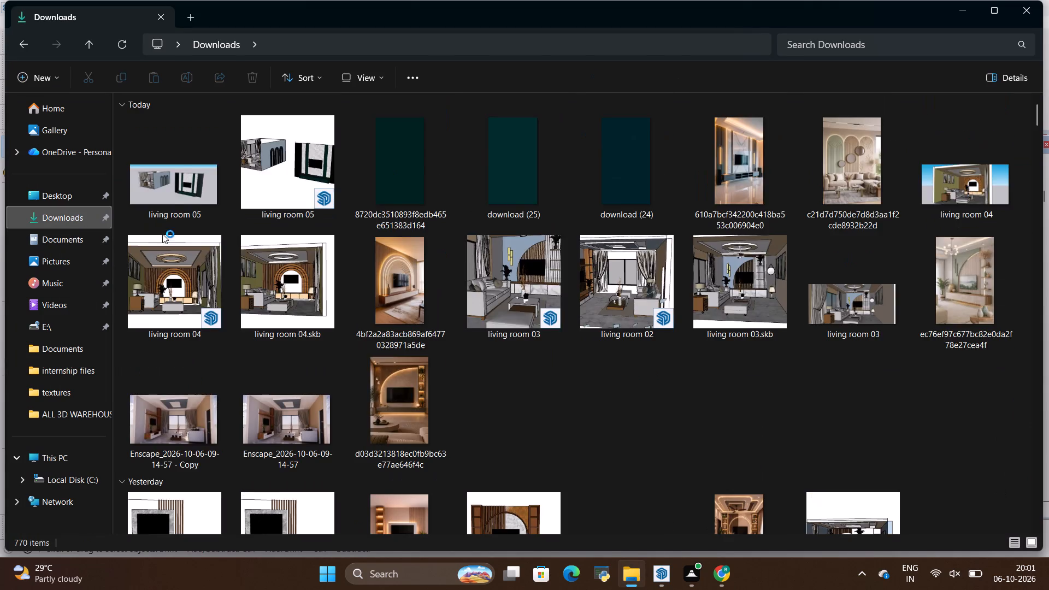
scroll(262, 267, up, 4)
double_click(191, 180)
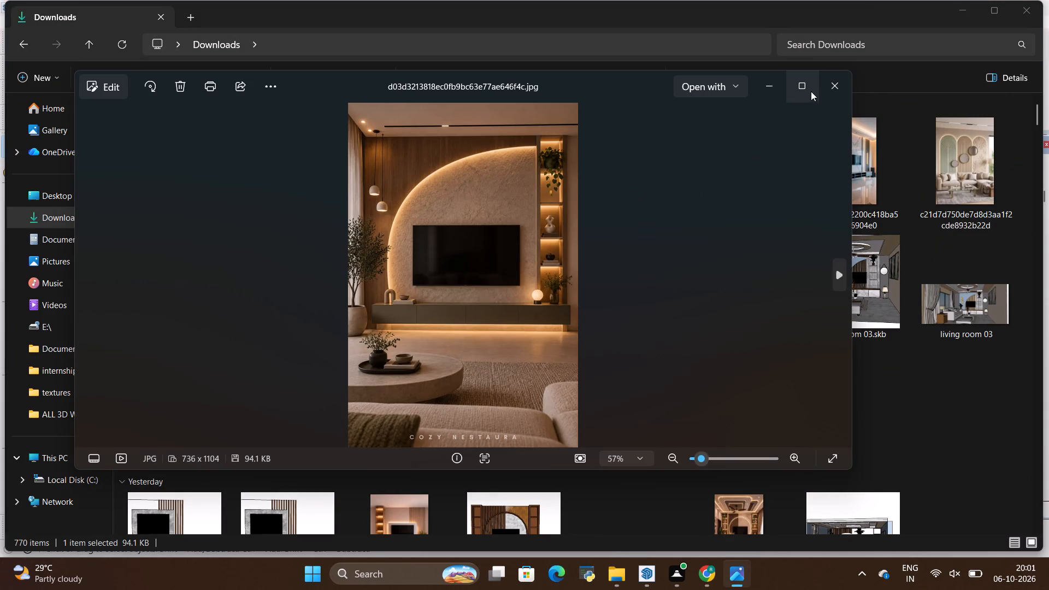
click(810, 90)
scroll(515, 139, up, 2)
scroll(480, 79, up, 3)
scroll(543, 144, up, 3)
scroll(544, 144, down, 3)
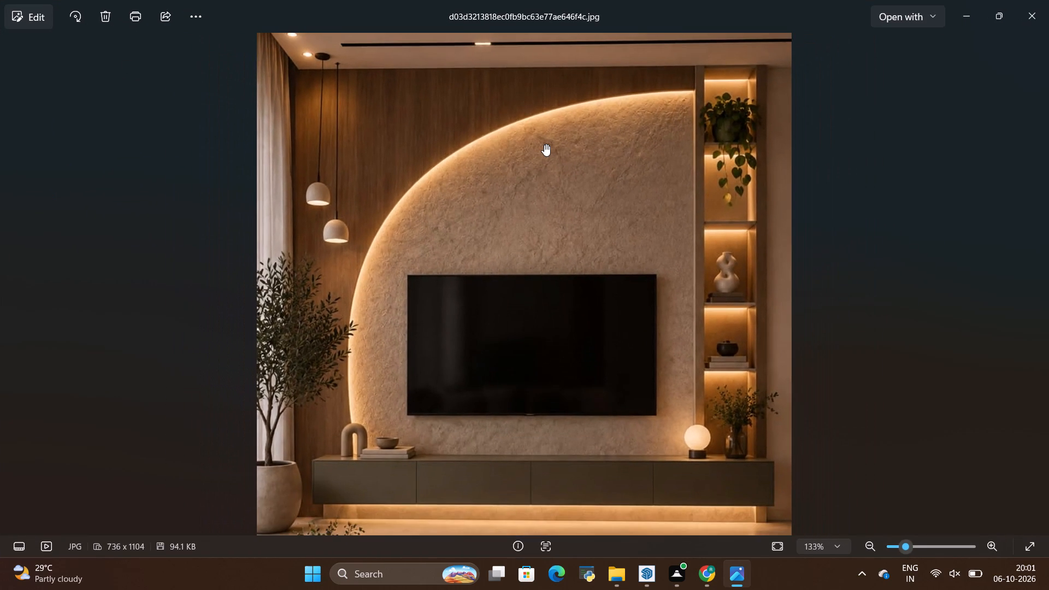
scroll(474, 501, up, 10)
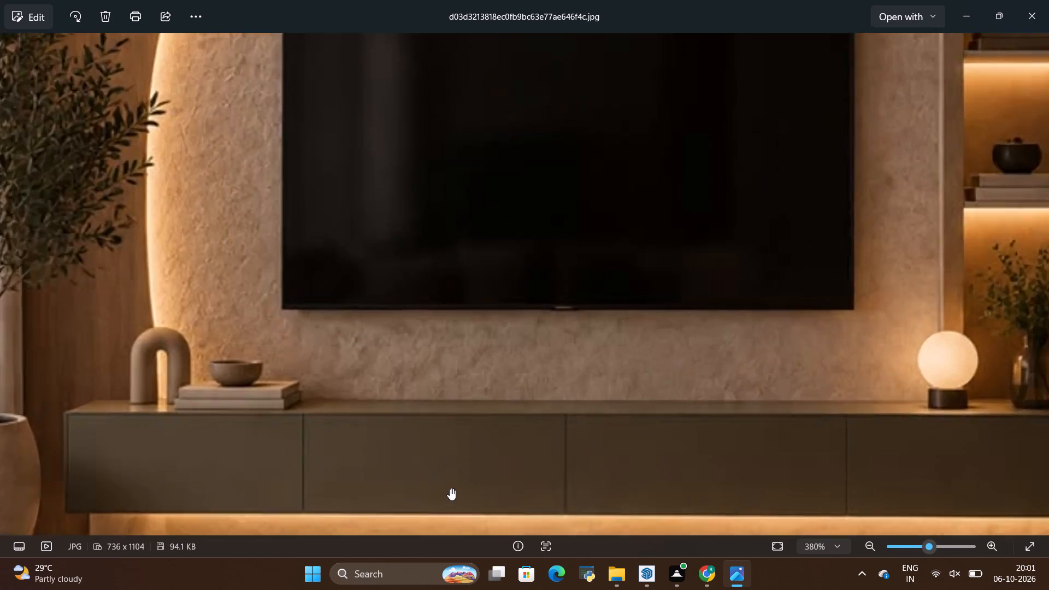
scroll(450, 488, up, 5)
scroll(449, 485, down, 7)
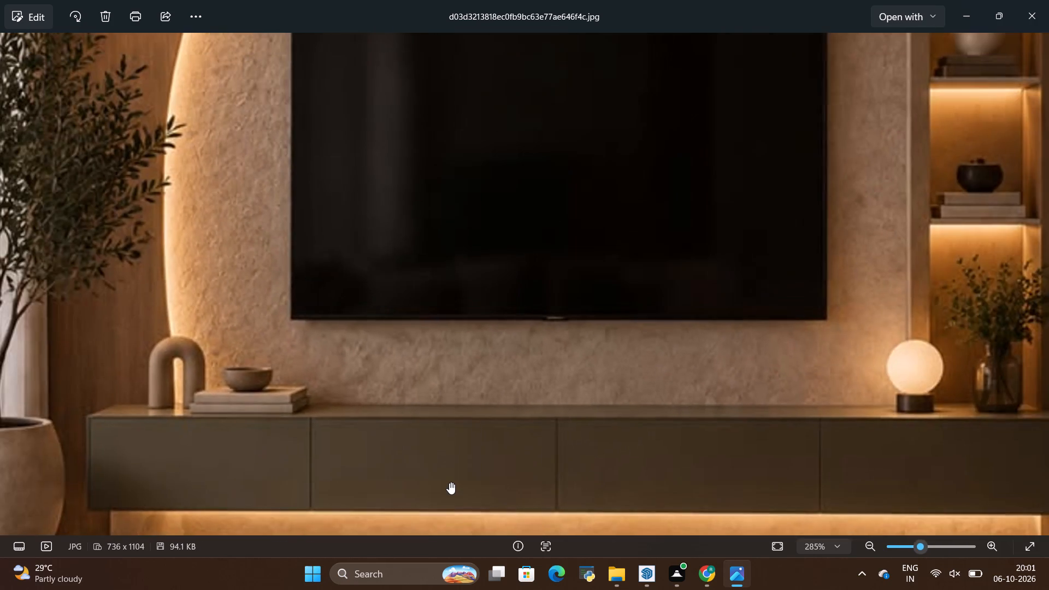
scroll(449, 482, down, 9)
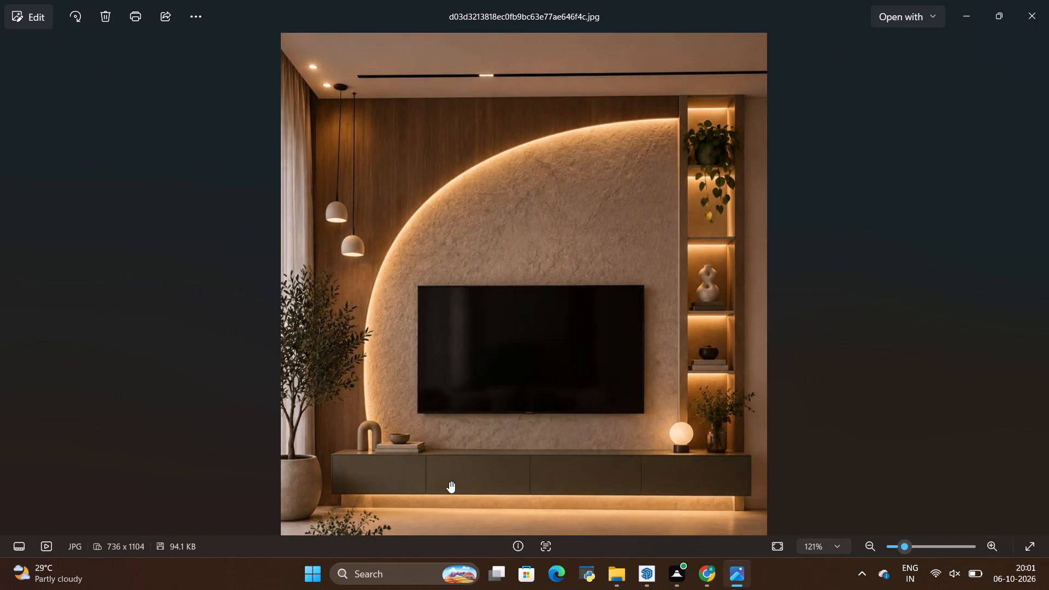
key(alt+Tab)
key(alt+Tab)
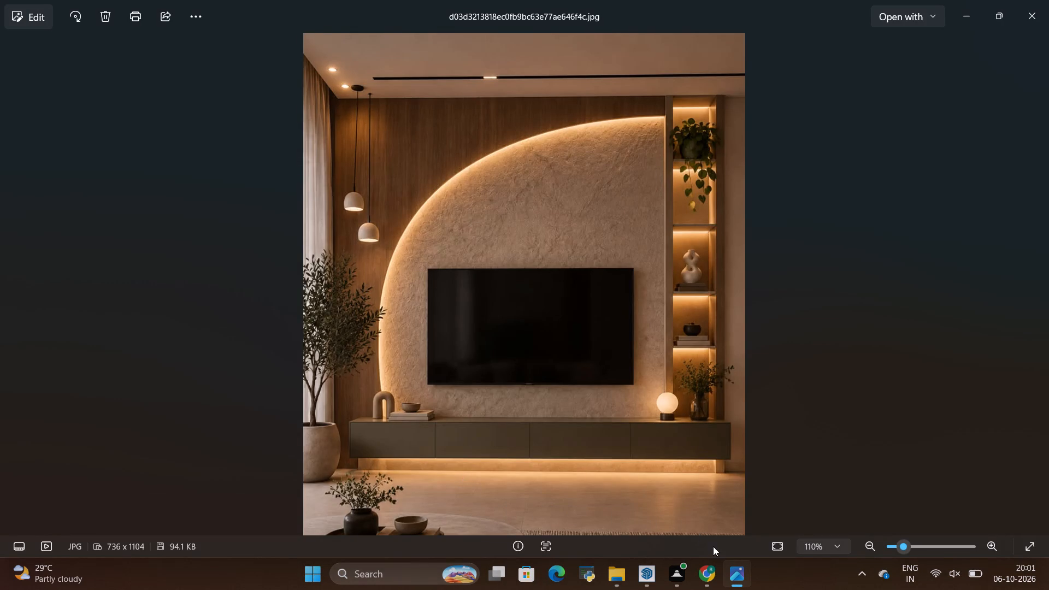
Back in SketchUp, open the wall panel group for editing and reverse its face so the white side shows.
click(647, 580)
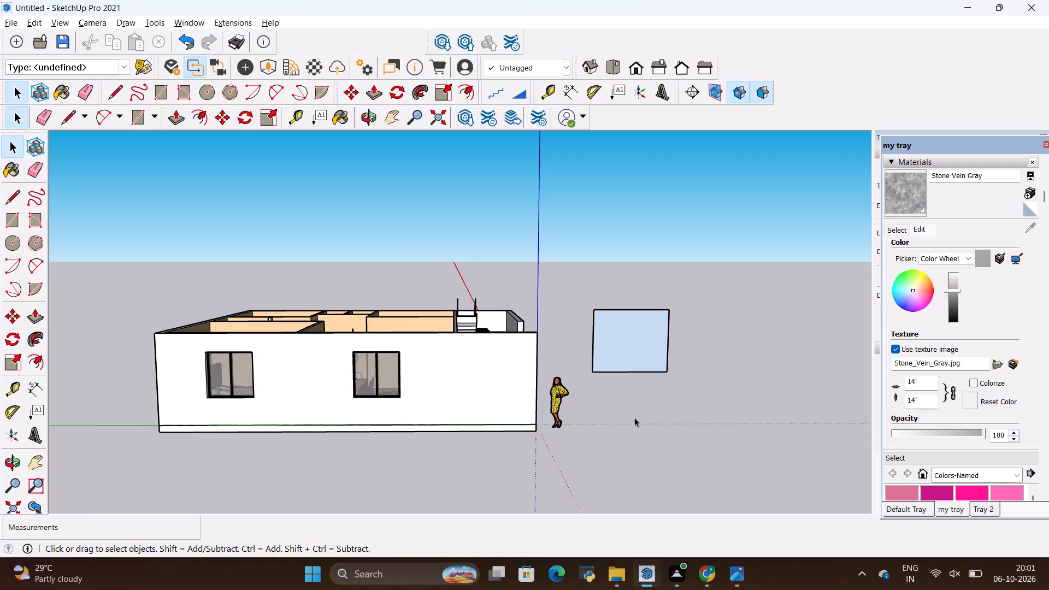
scroll(653, 326, up, 7)
double_click(643, 343)
right_click(643, 343)
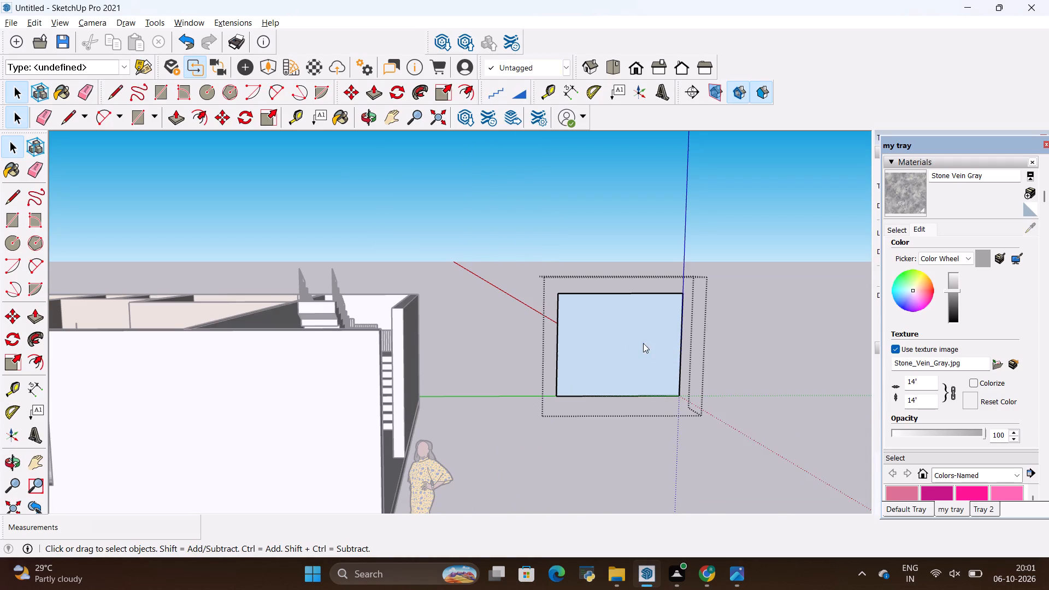
click(694, 470)
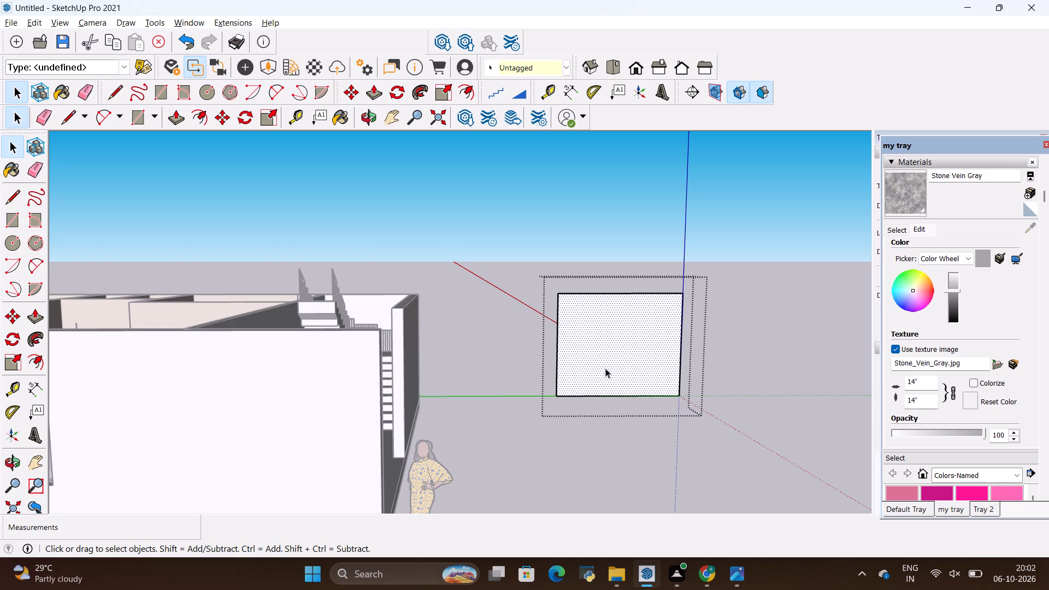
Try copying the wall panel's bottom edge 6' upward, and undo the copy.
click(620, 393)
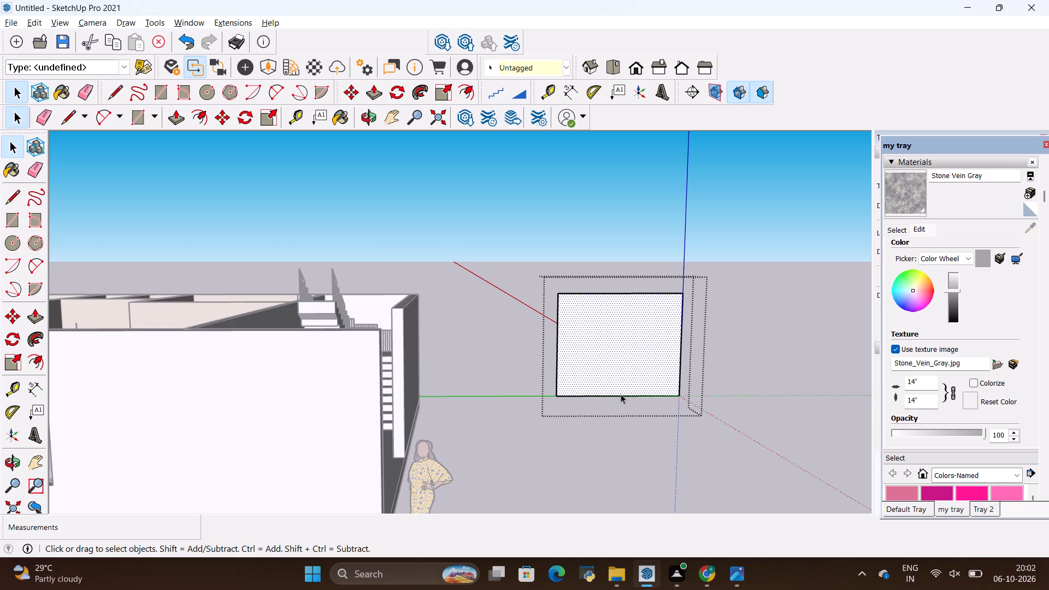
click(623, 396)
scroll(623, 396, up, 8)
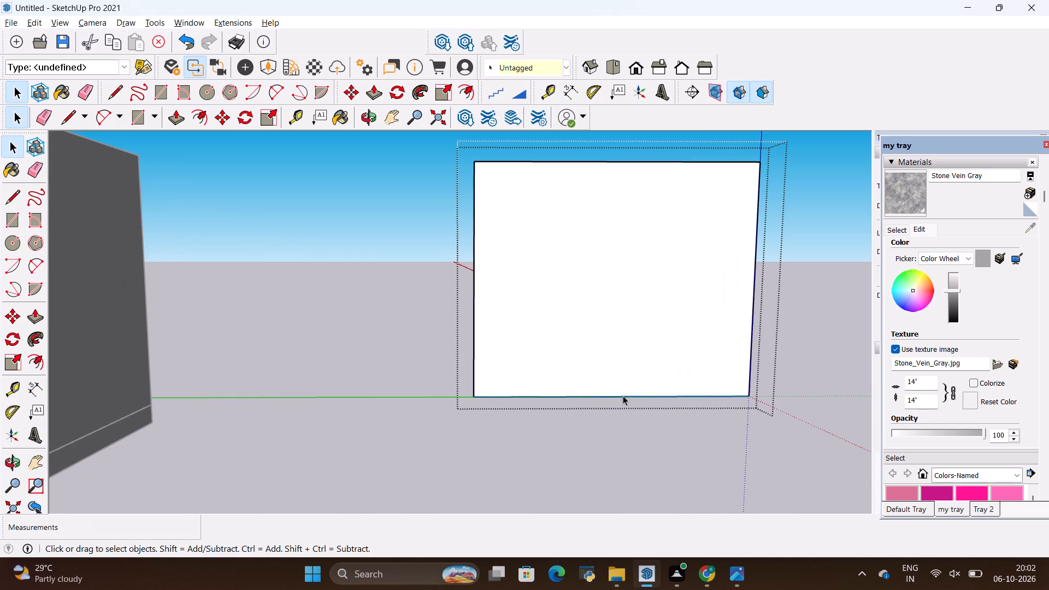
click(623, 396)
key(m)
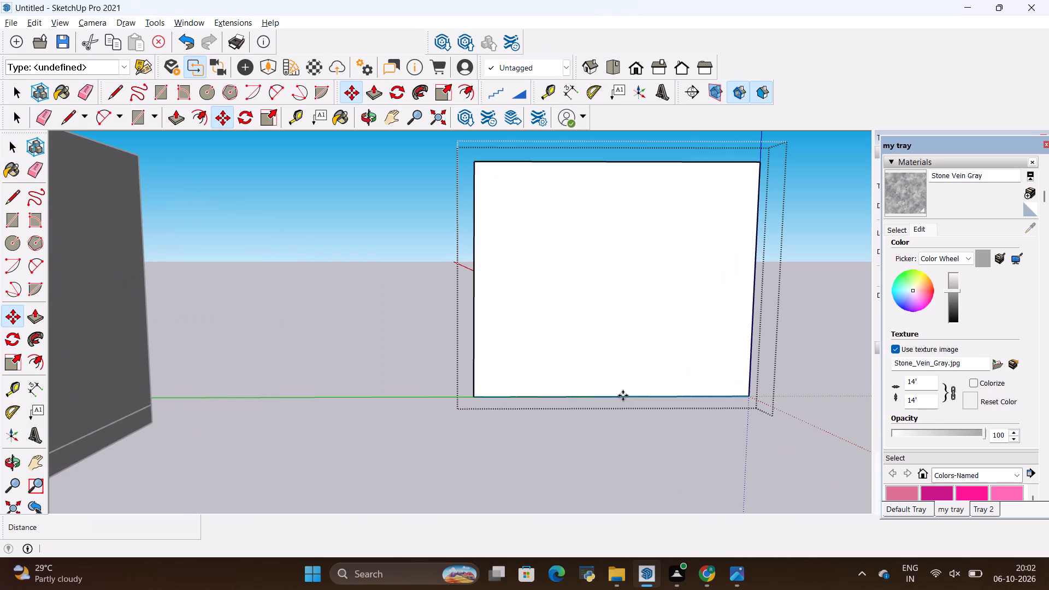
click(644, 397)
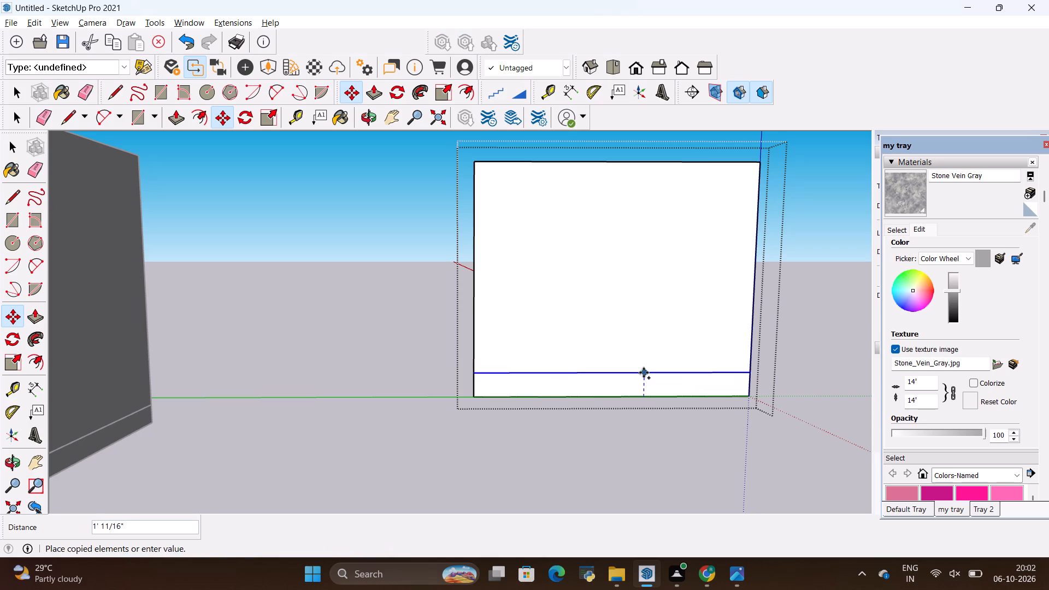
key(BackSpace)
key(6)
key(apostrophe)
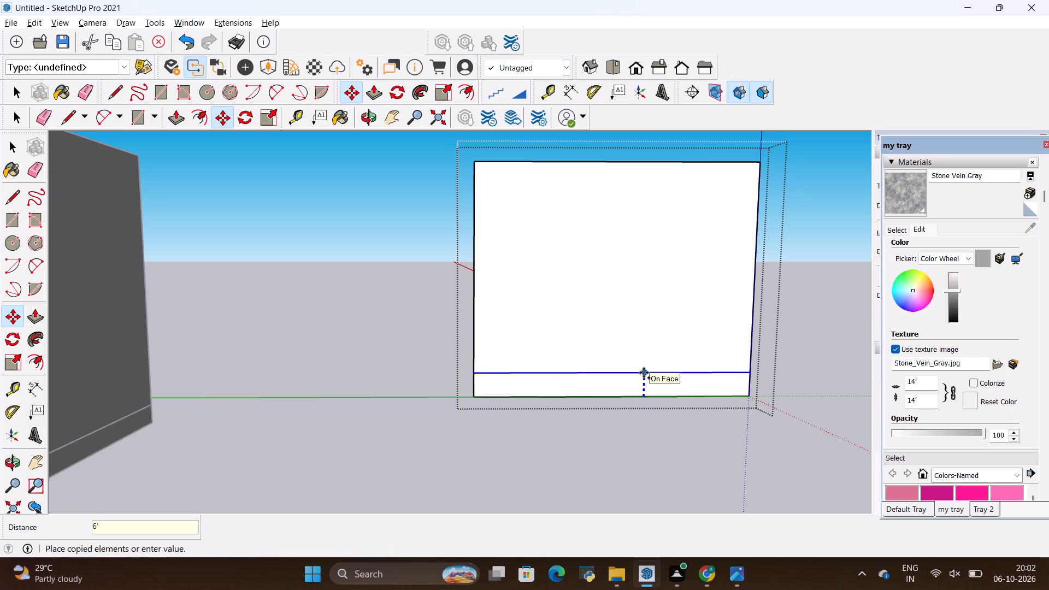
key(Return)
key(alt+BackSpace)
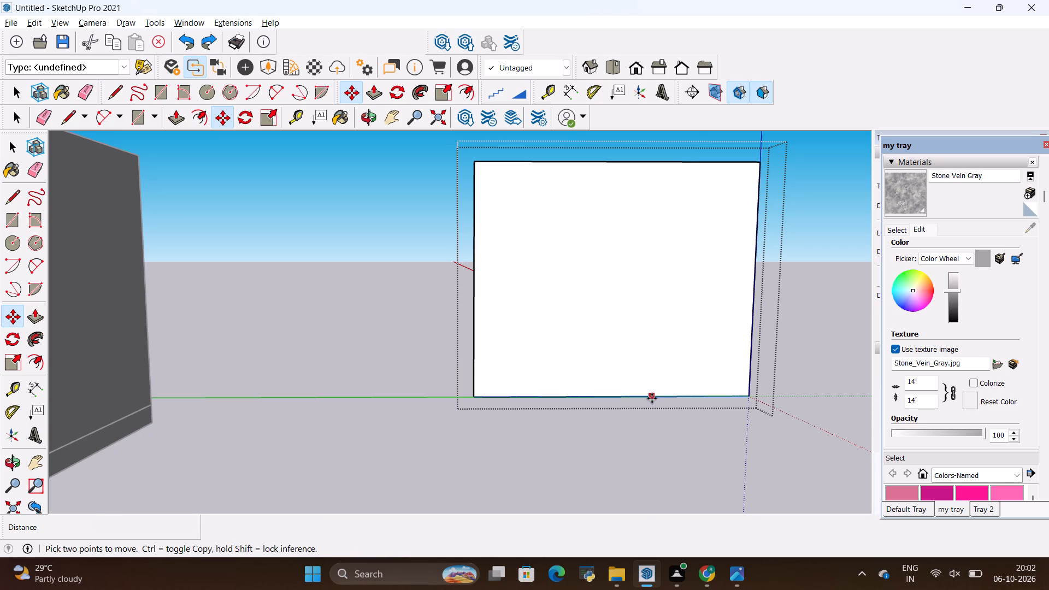
Copy the wall panel's bottom edge 6" upward to mark a strip along the base.
click(652, 398)
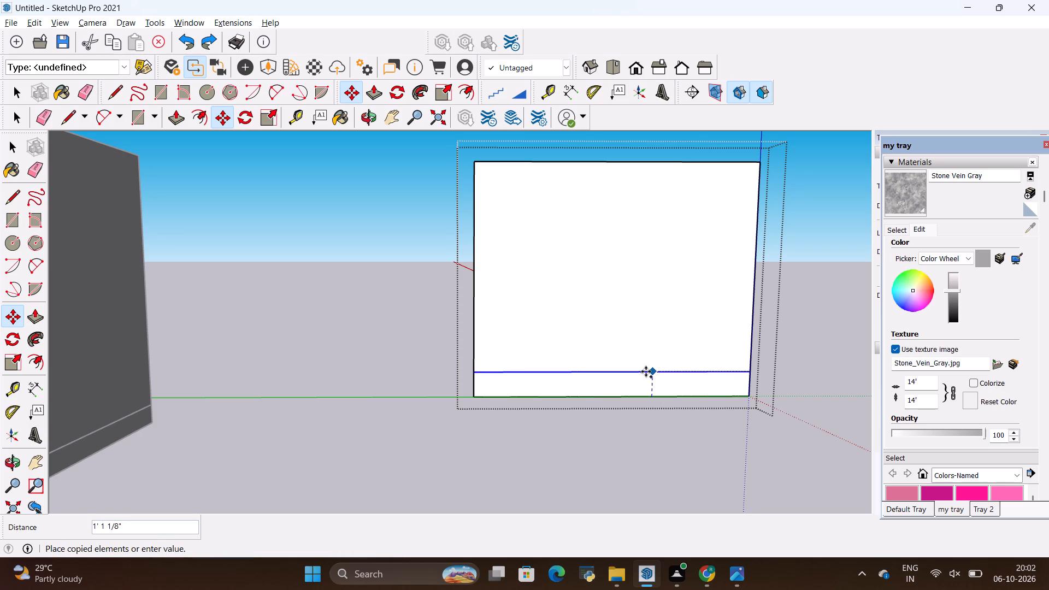
key(BackSpace)
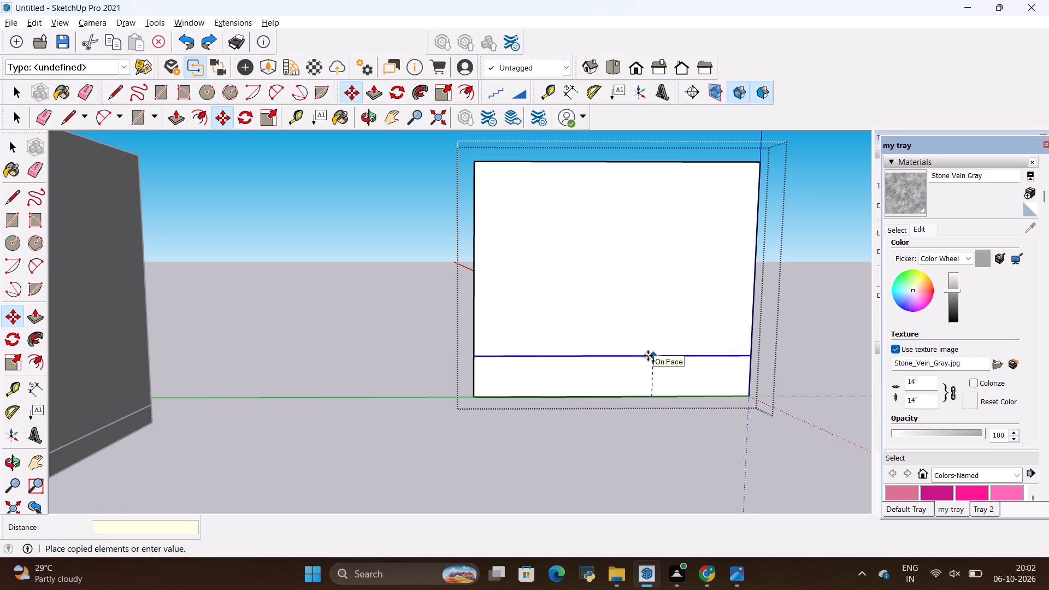
key(6)
key(shift+quotedbl)
key(Return)
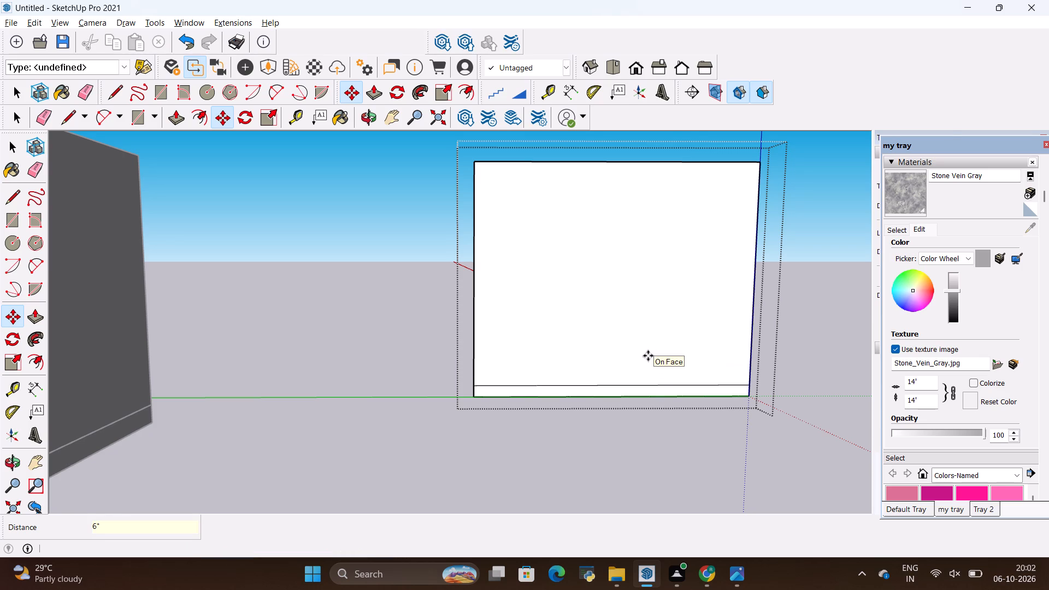
Recheck the arched TV wall reference image in Photos and return to the panel model.
key(alt+Tab)
key(alt+Tab)
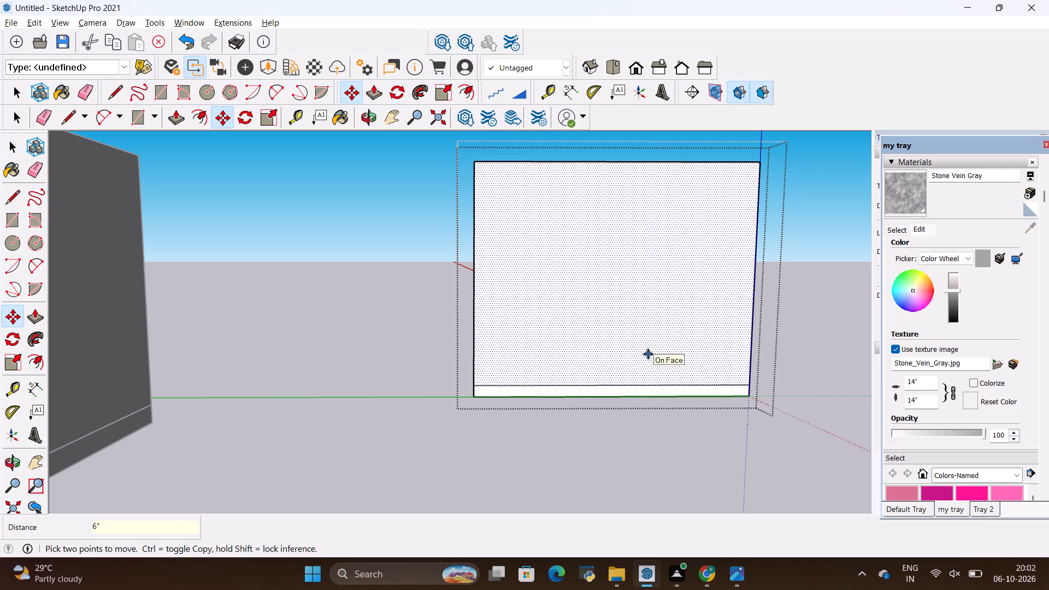
Copy the wall panel's top edge 6" downward to mark a strip along the top.
click(658, 162)
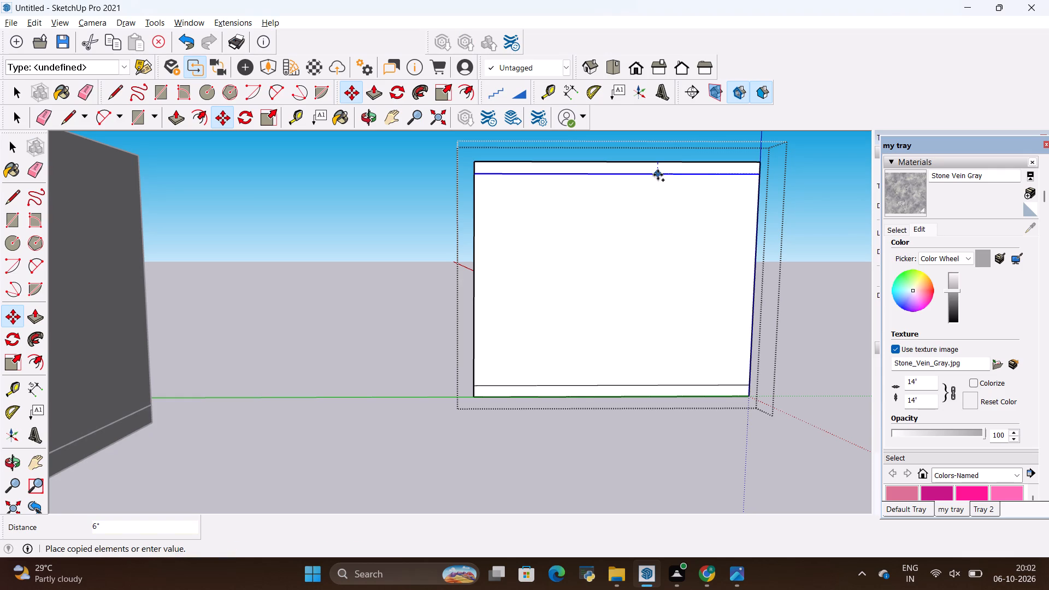
click(658, 175)
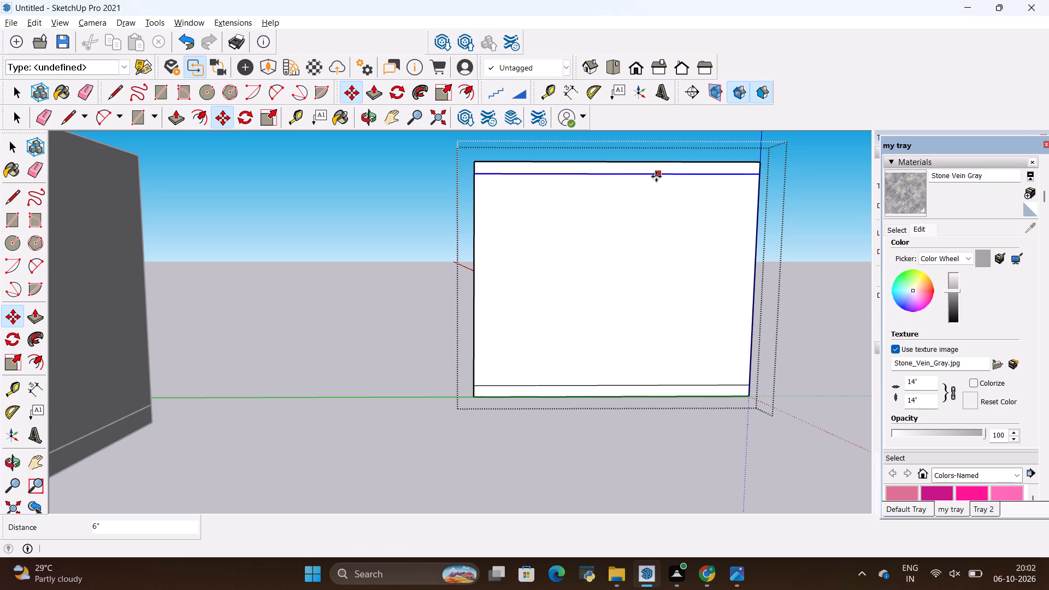
After checking the reference image, copy the base strip's upper edge 18" upward to mark a console band above it.
key(alt+Tab)
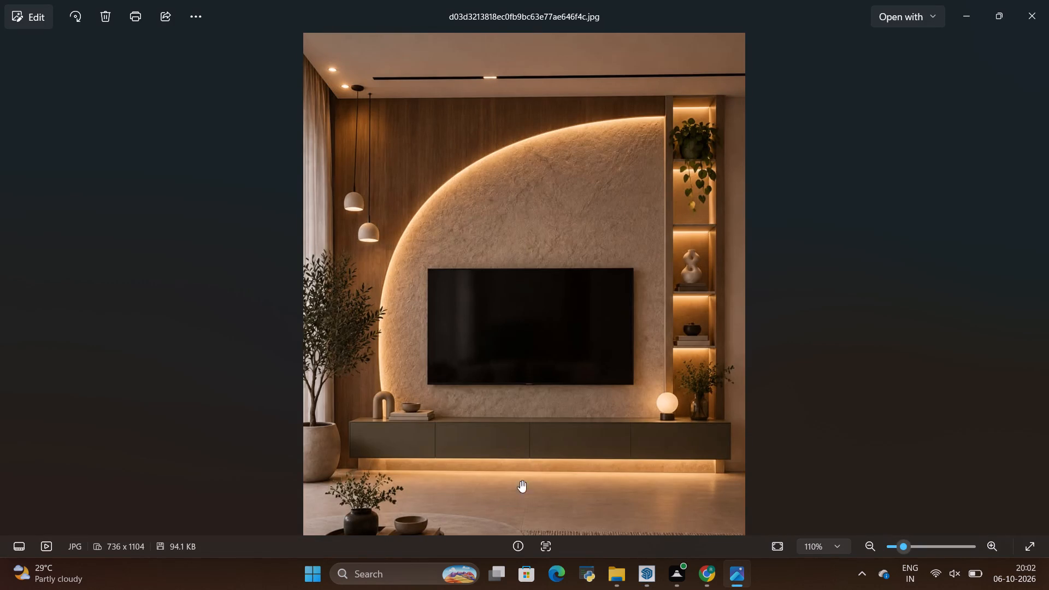
key(alt+Tab)
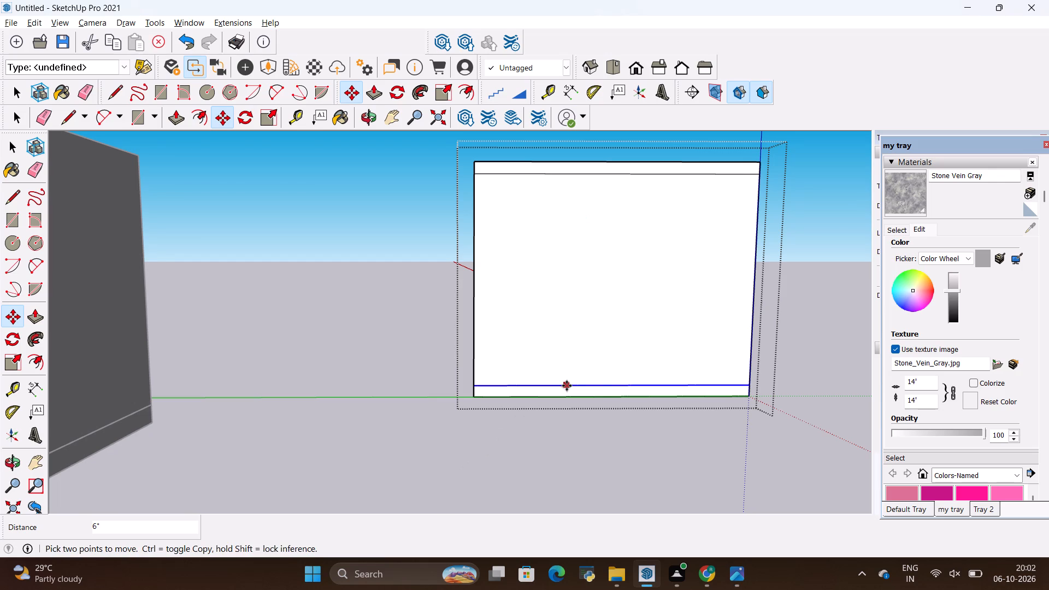
key(alt+Tab)
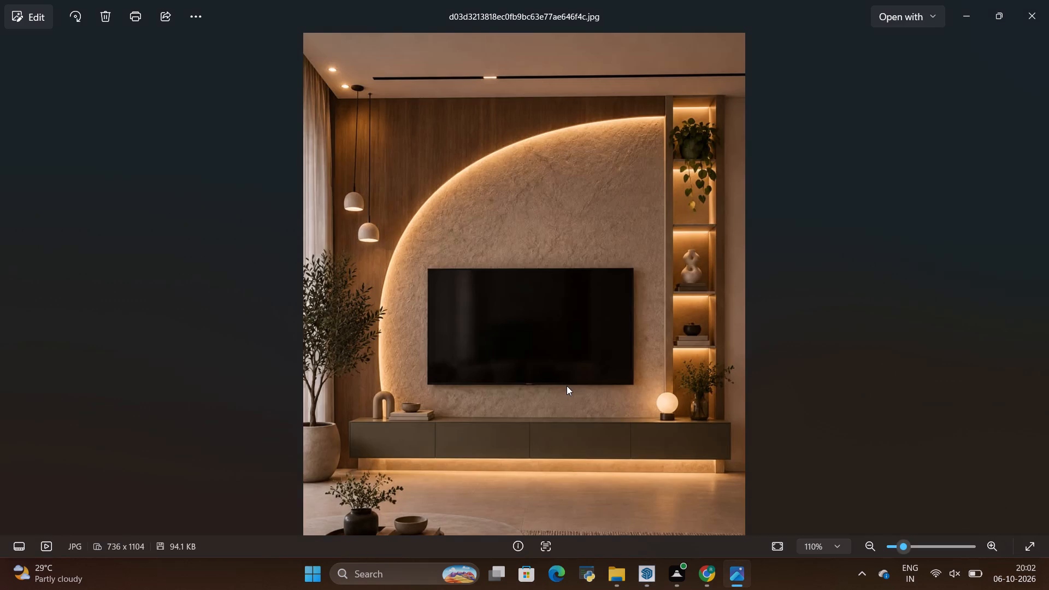
key(alt+Tab)
click(569, 387)
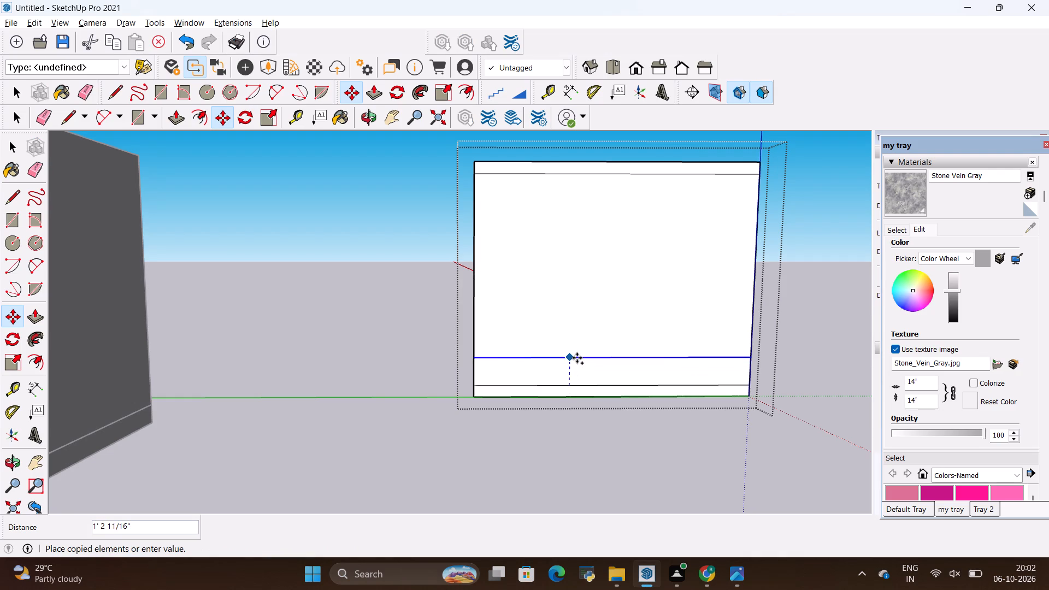
key(BackSpace)
key(1)
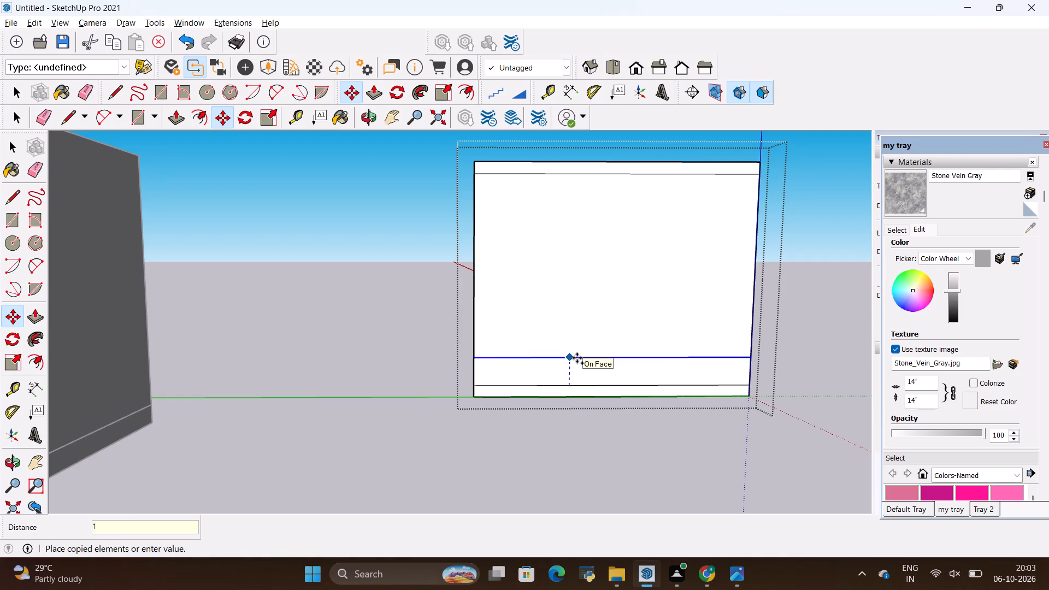
key(8)
key(shift+quotedbl)
key(Return)
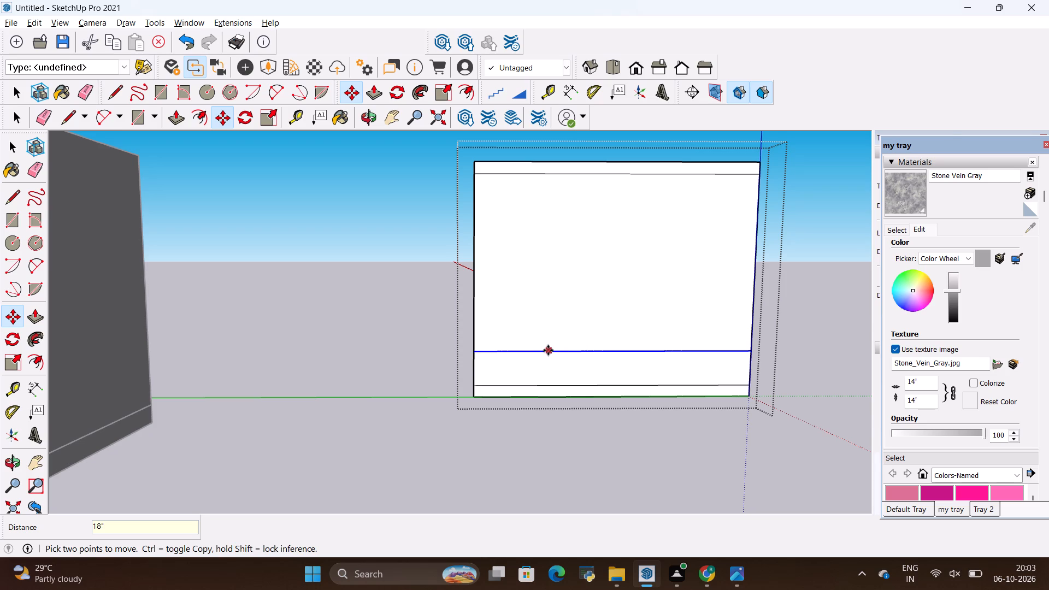
Check the reference image again and copy the panel's right-hand edge segment 18" inward to mark the shelf column.
key(alt+Tab)
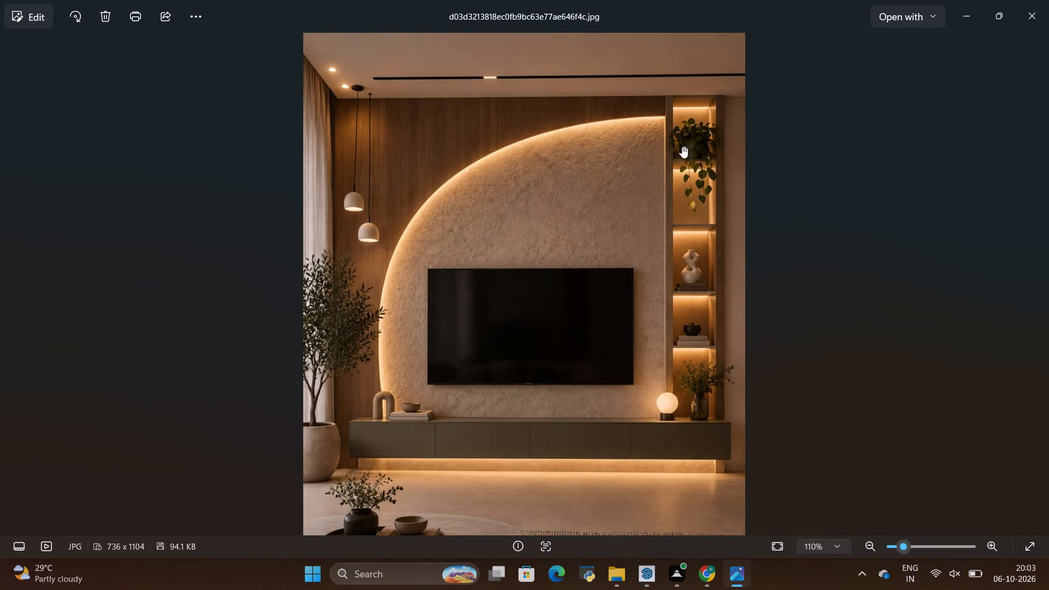
key(alt+Tab)
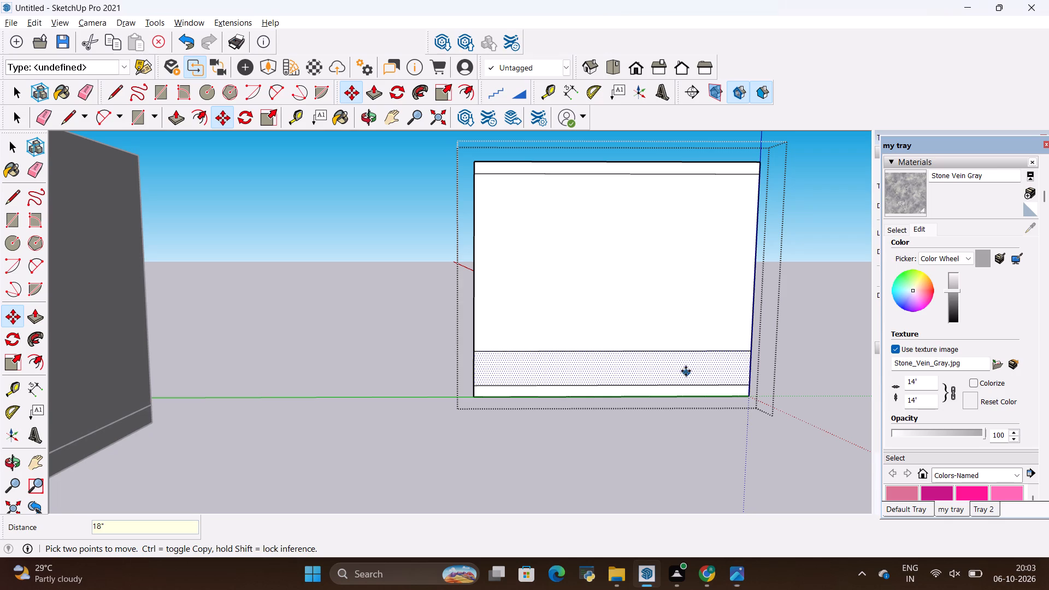
key(space)
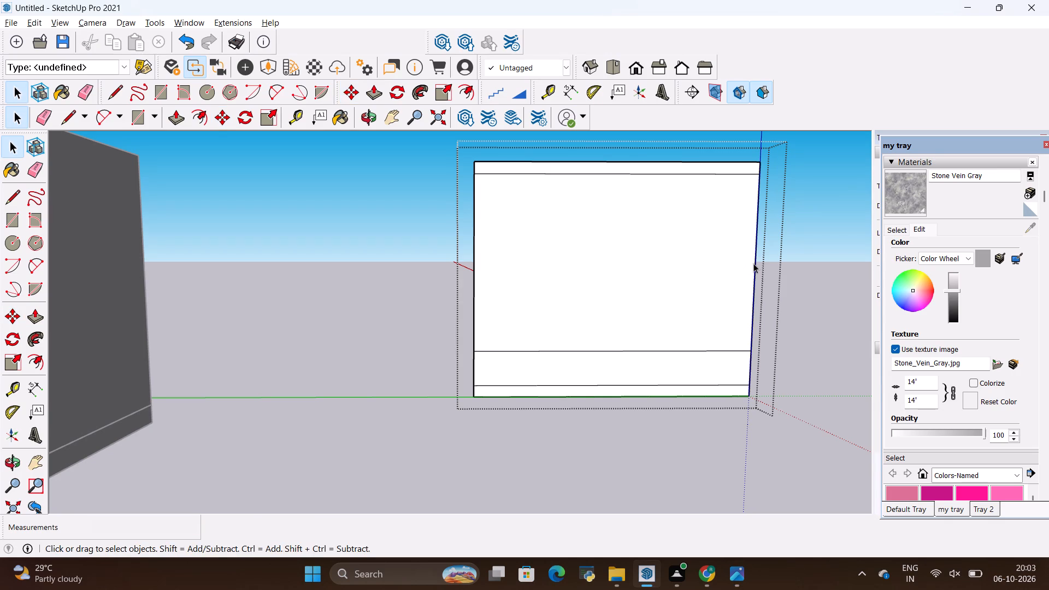
click(753, 263)
scroll(753, 263, up, 3)
scroll(753, 263, down, 3)
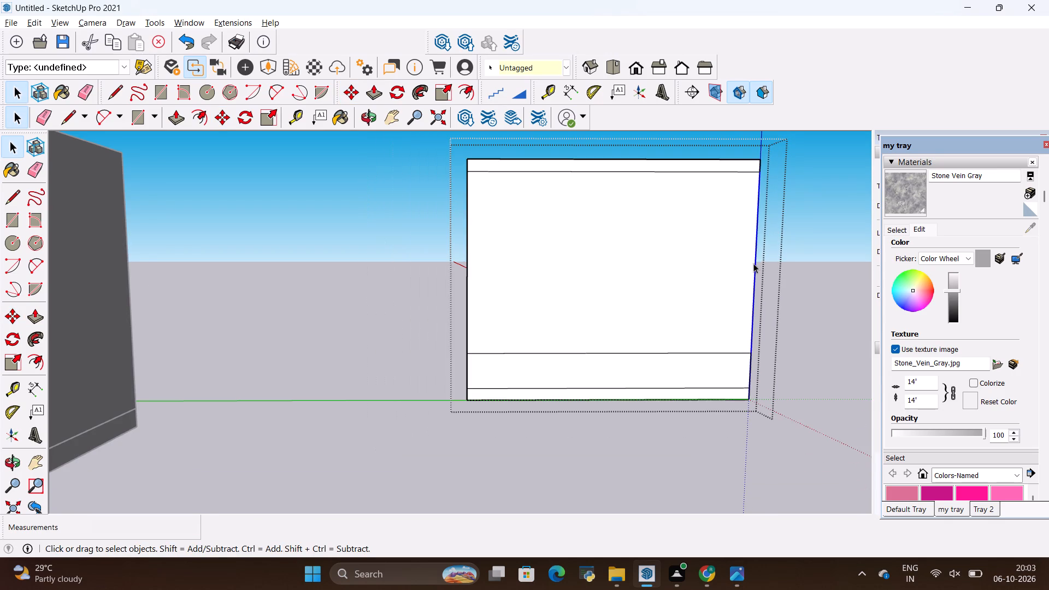
key(m)
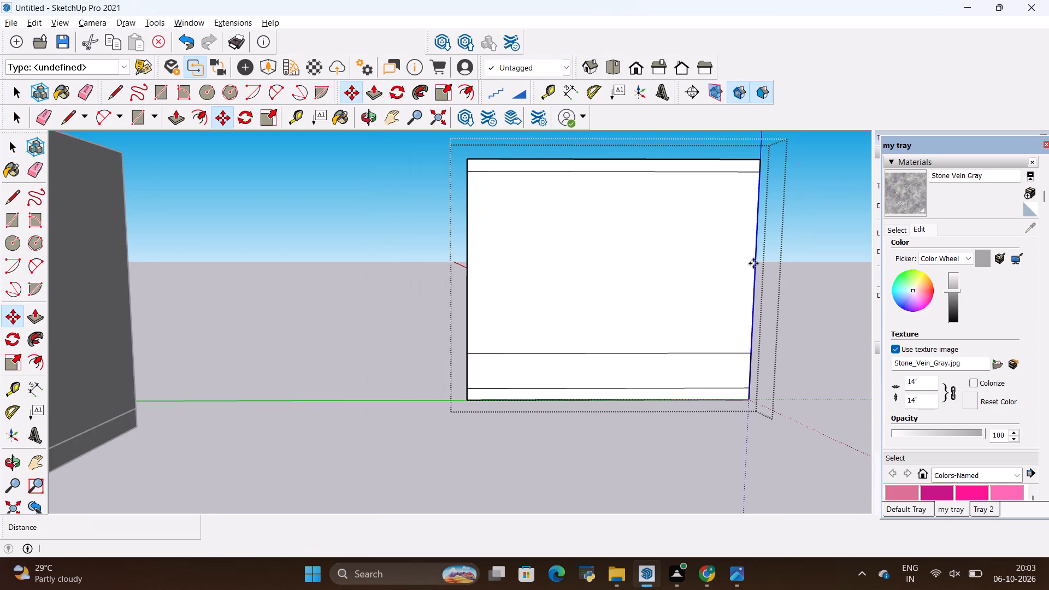
click(758, 238)
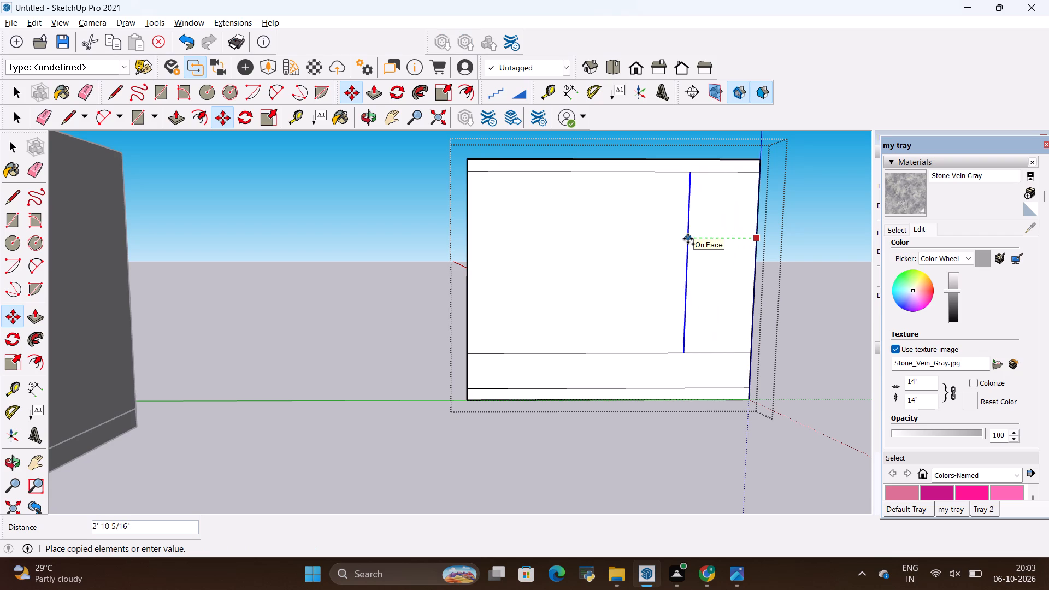
key(BackSpace)
key(BackSpace)
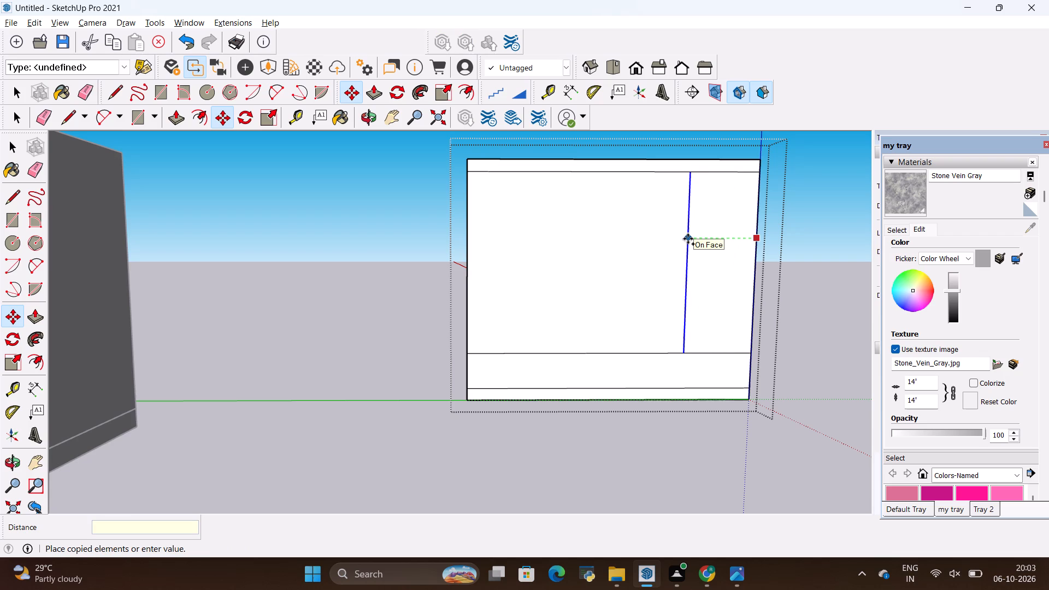
text(18)
key(shift+quotedbl)
key(Return)
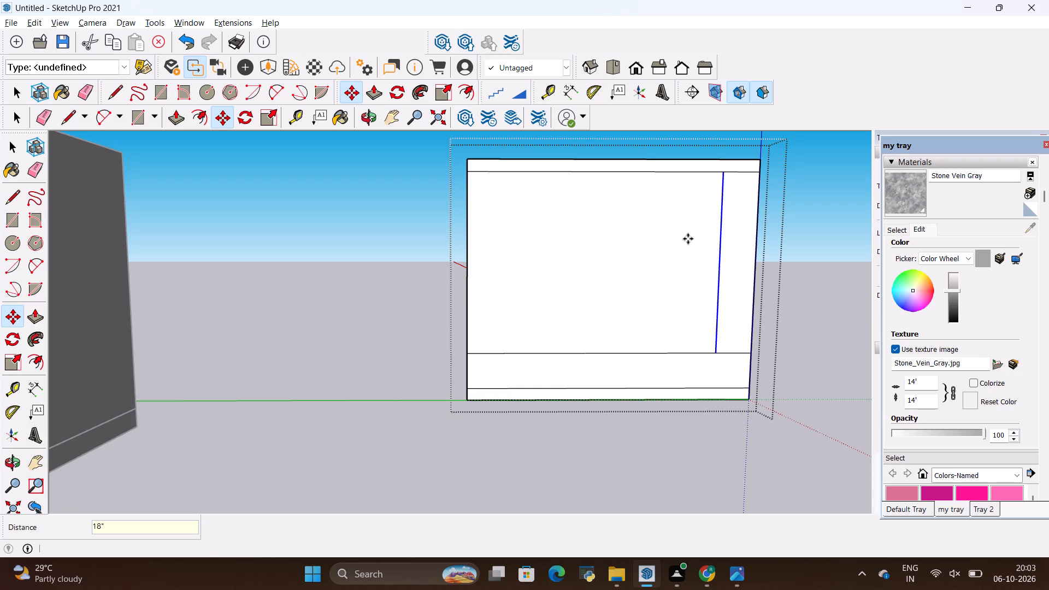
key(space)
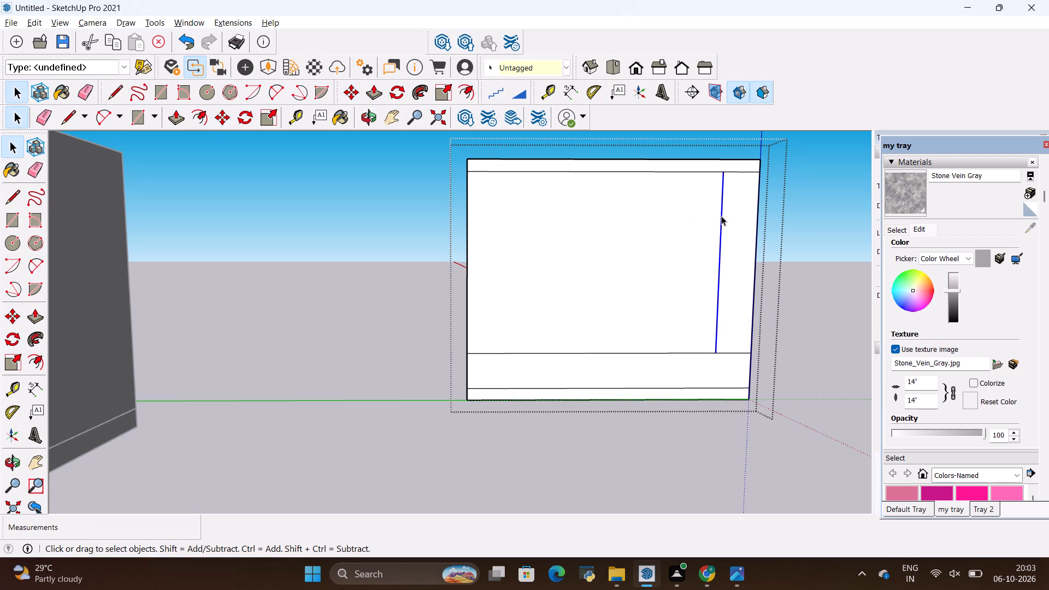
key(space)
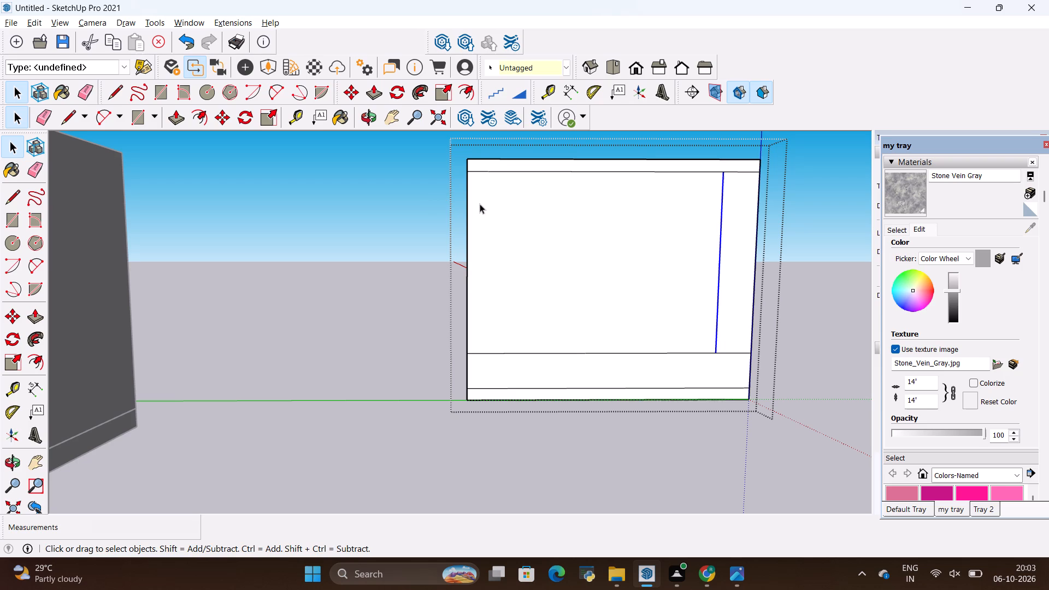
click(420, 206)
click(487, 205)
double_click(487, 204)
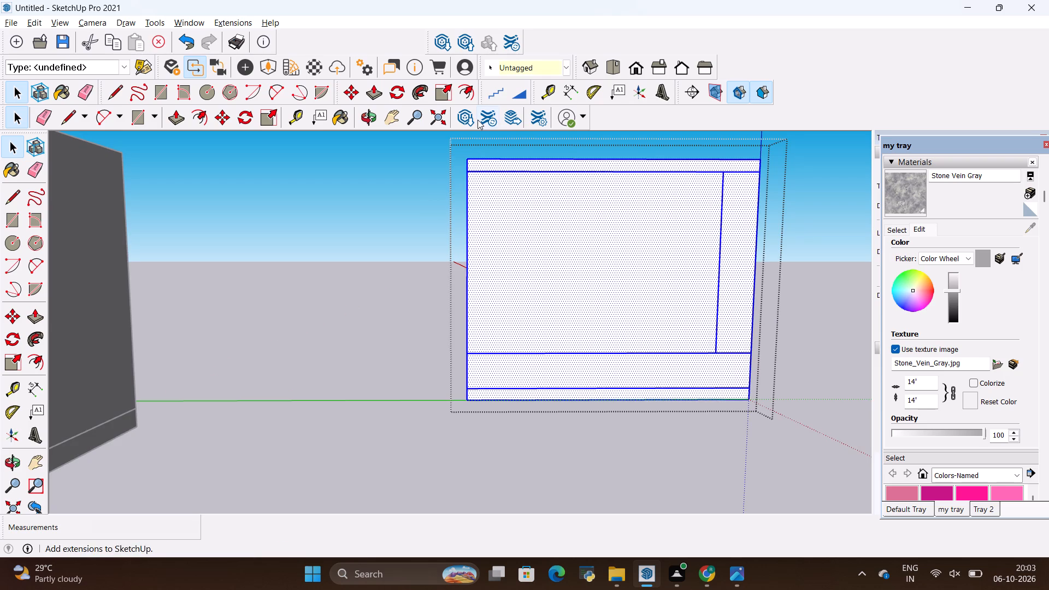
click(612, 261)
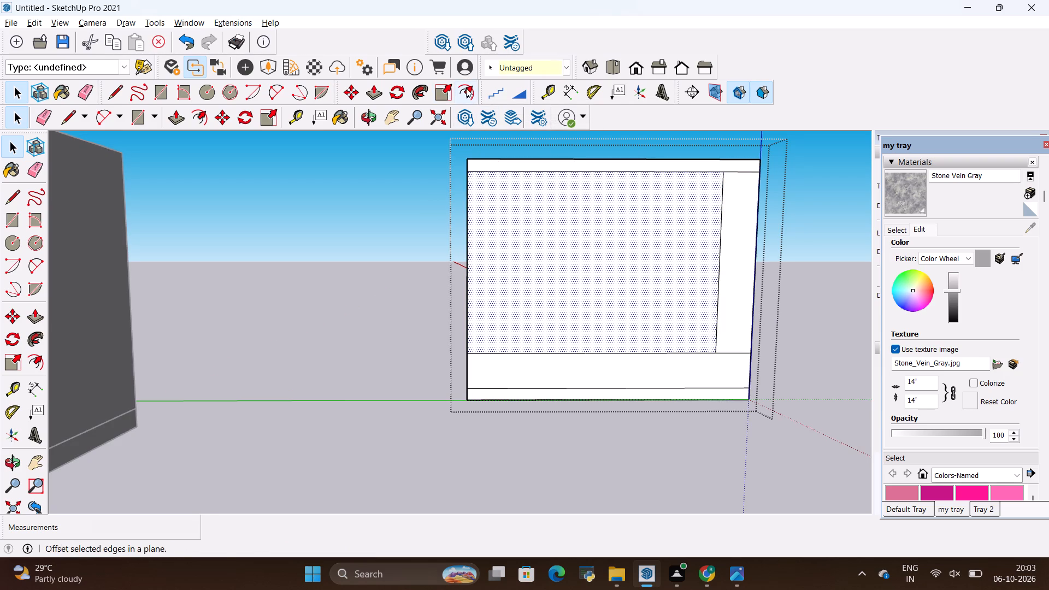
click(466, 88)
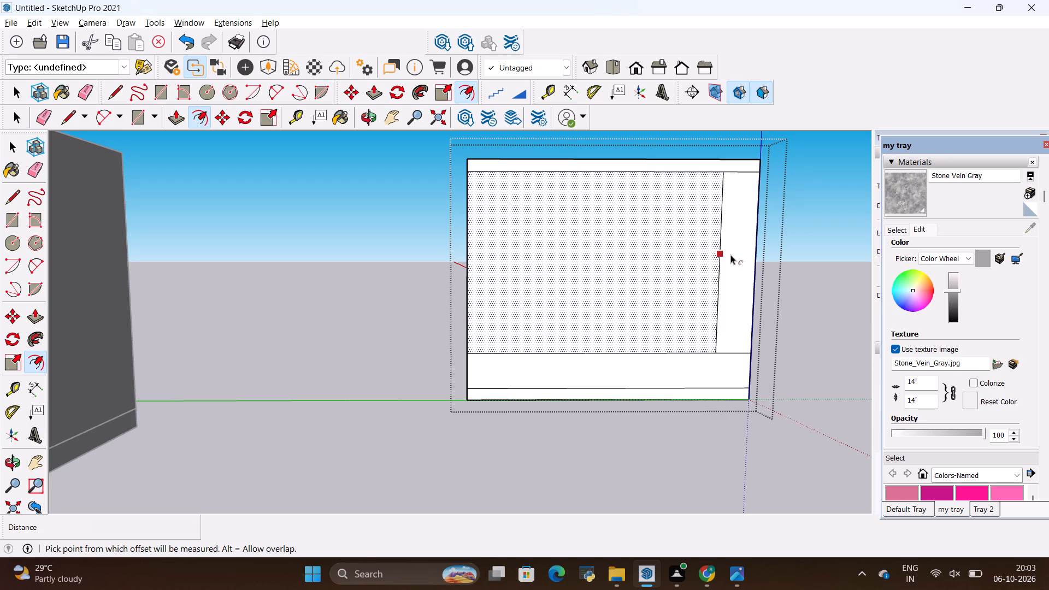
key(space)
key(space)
Offset the shelf column's outline 1" inward to form its frame, and leave the panel group.
click(728, 257)
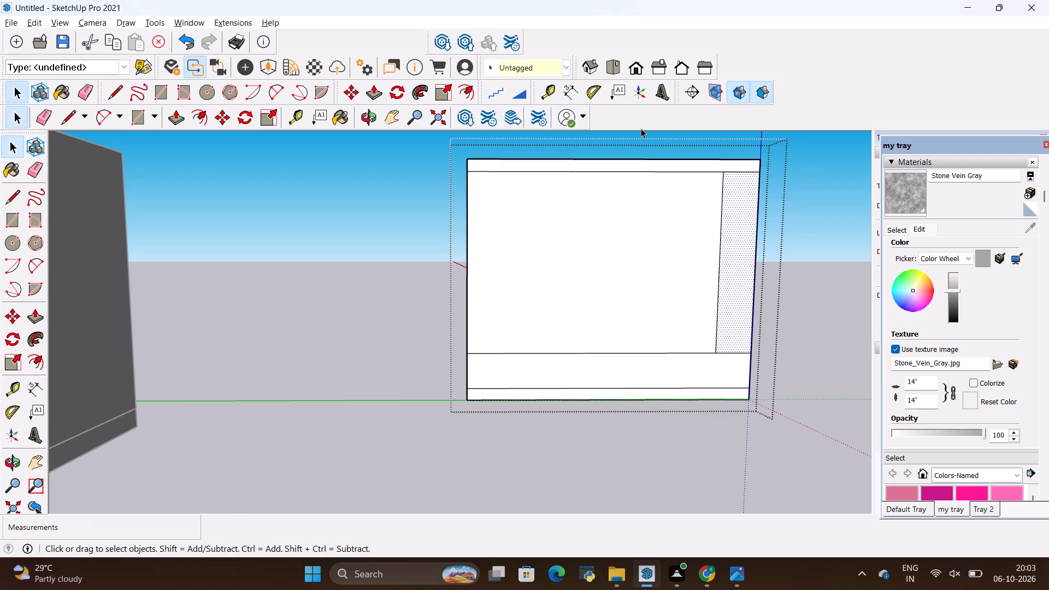
click(461, 88)
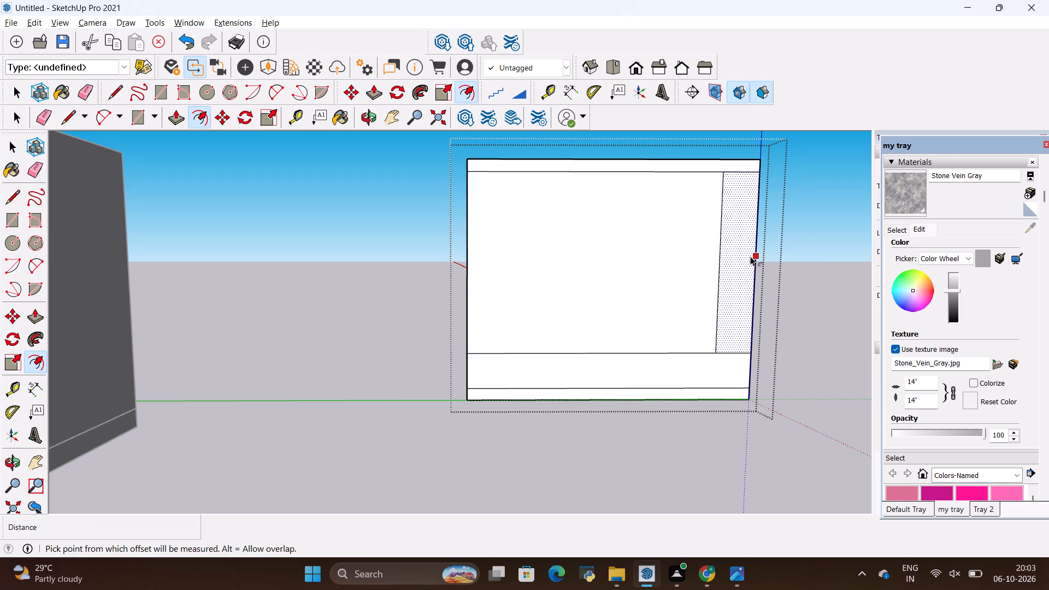
click(741, 259)
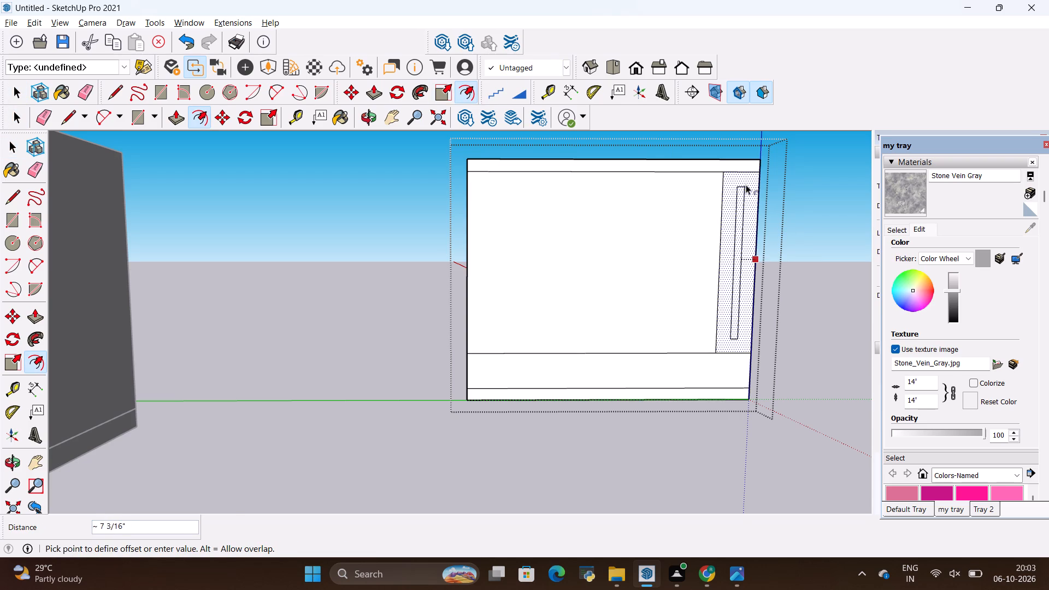
key(BackSpace)
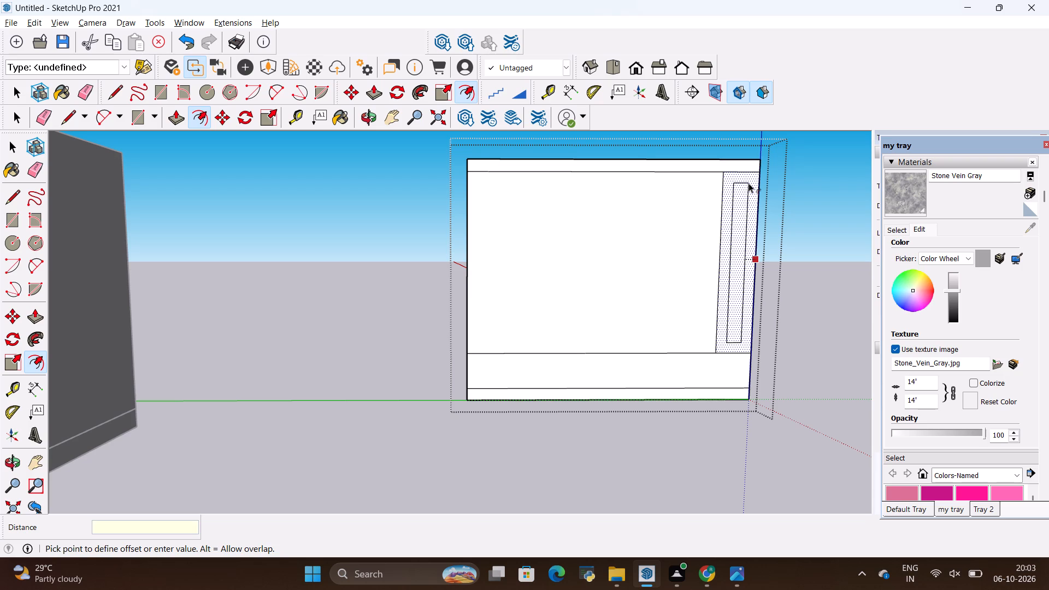
key(1)
key(shift+quotedbl)
key(Return)
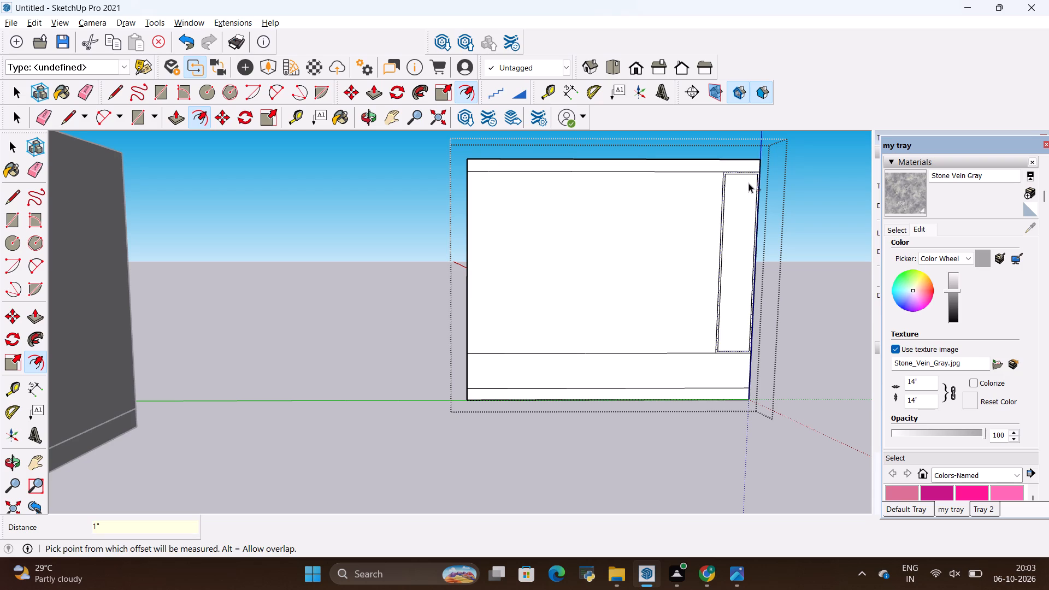
key(space)
click(324, 192)
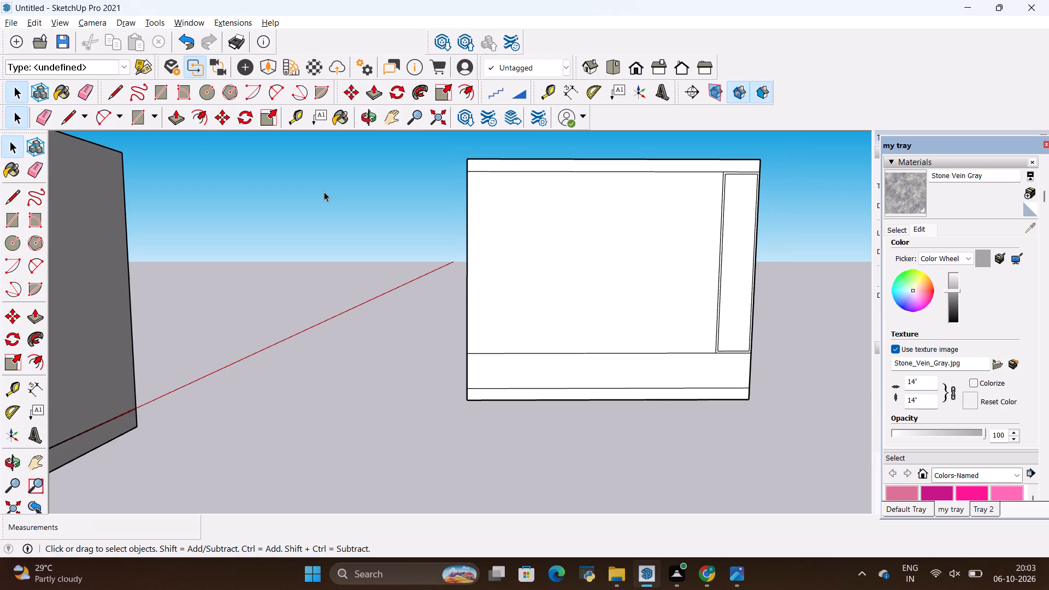
Recheck the reference shelves, reopen the panel group and divide the inner frame's right-hand edge into 5 segments.
key(alt+Tab)
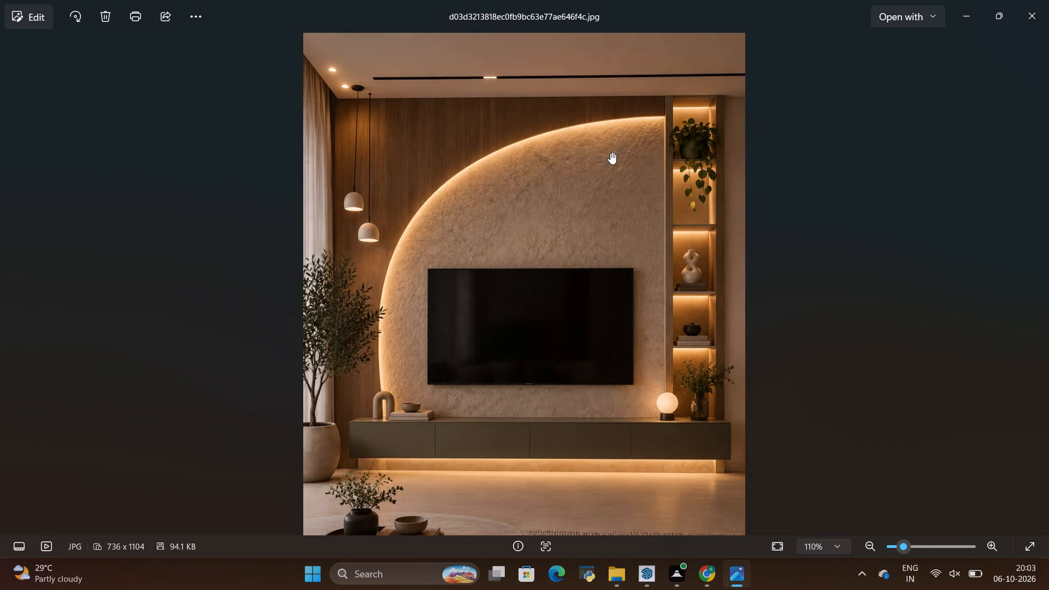
key(alt+Tab)
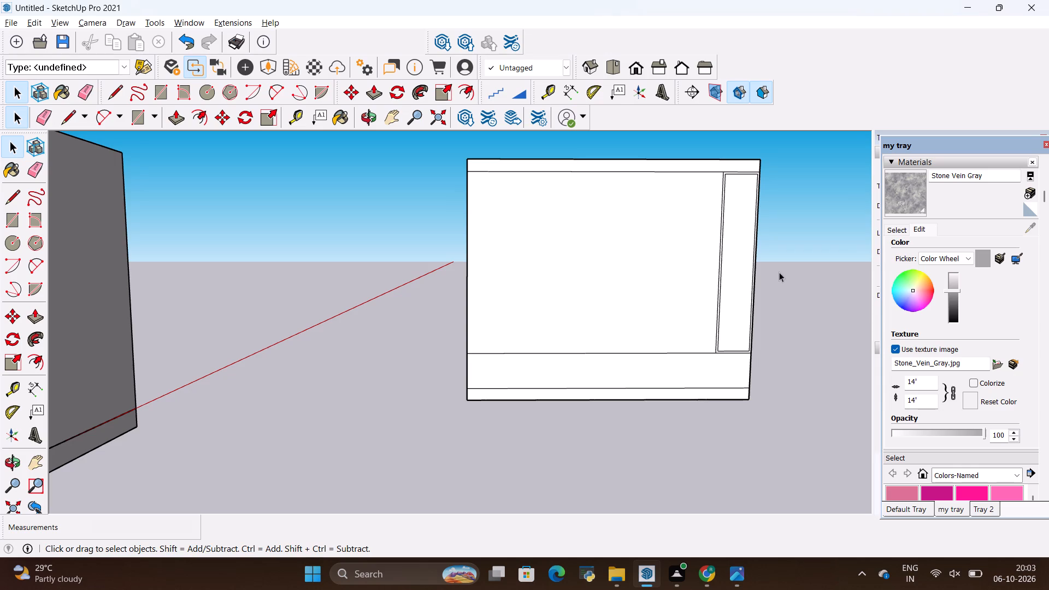
scroll(752, 172, up, 12)
double_click(757, 198)
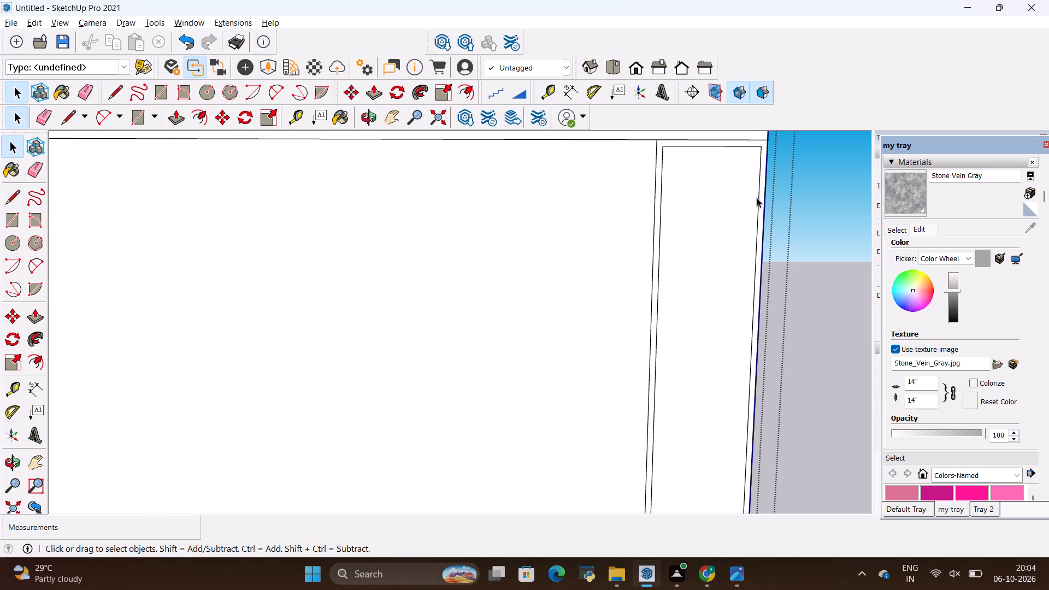
click(758, 198)
right_click(758, 198)
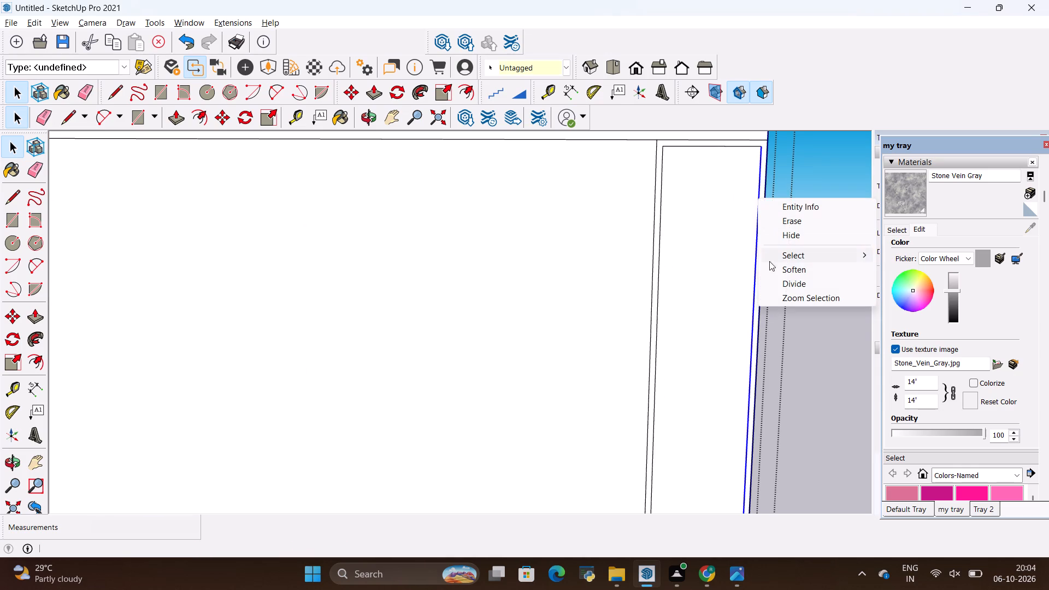
click(779, 281)
scroll(691, 187, down, 12)
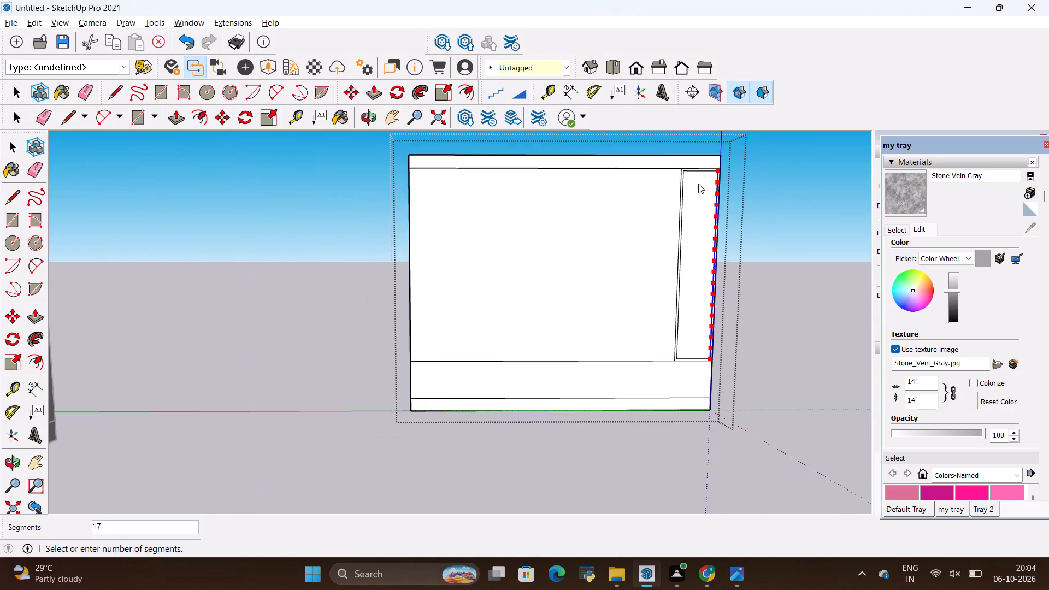
click(704, 214)
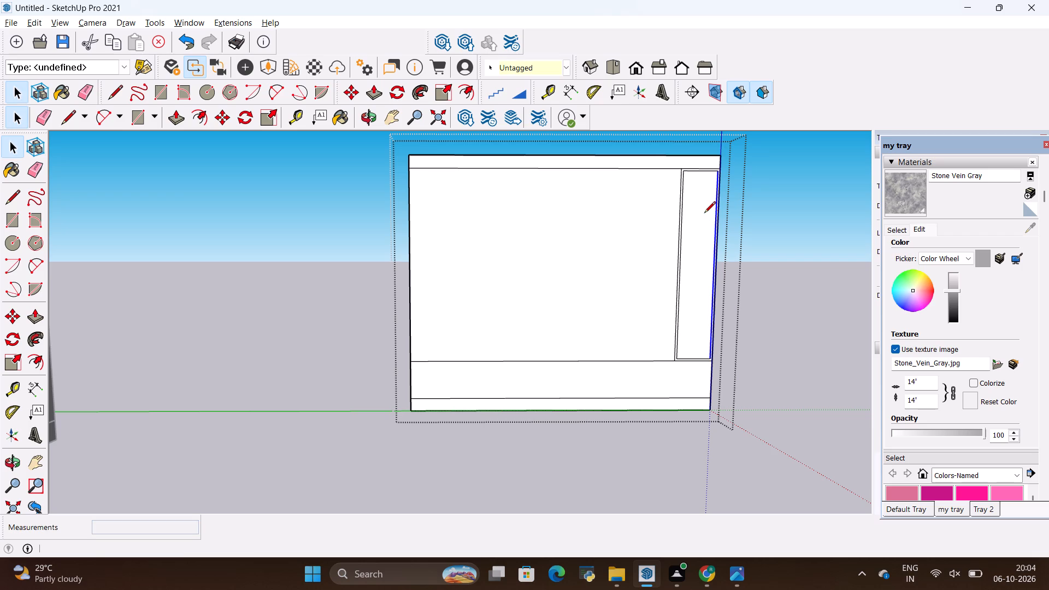
Draw four horizontal shelf lines across the shelf column's inner frame at its division points, making five compartments.
key(l)
click(714, 208)
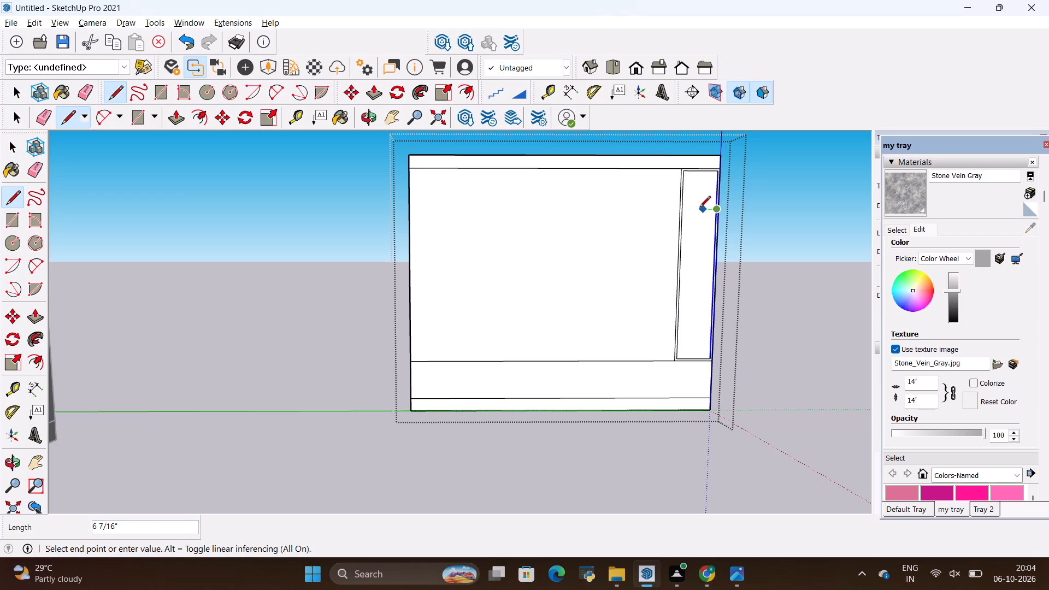
click(685, 210)
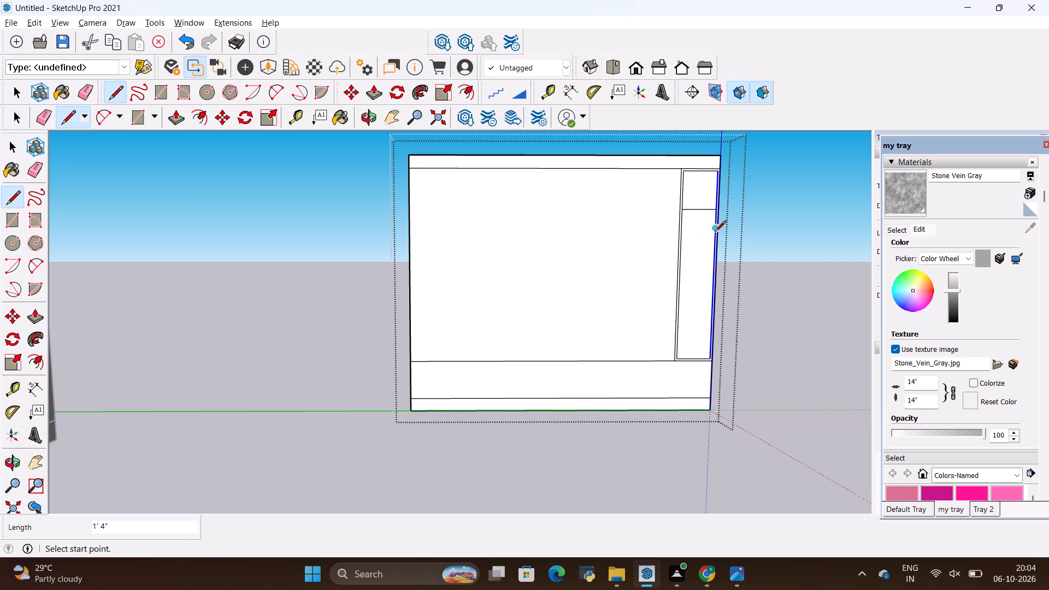
click(714, 243)
click(684, 246)
scroll(700, 269, up, 7)
click(722, 295)
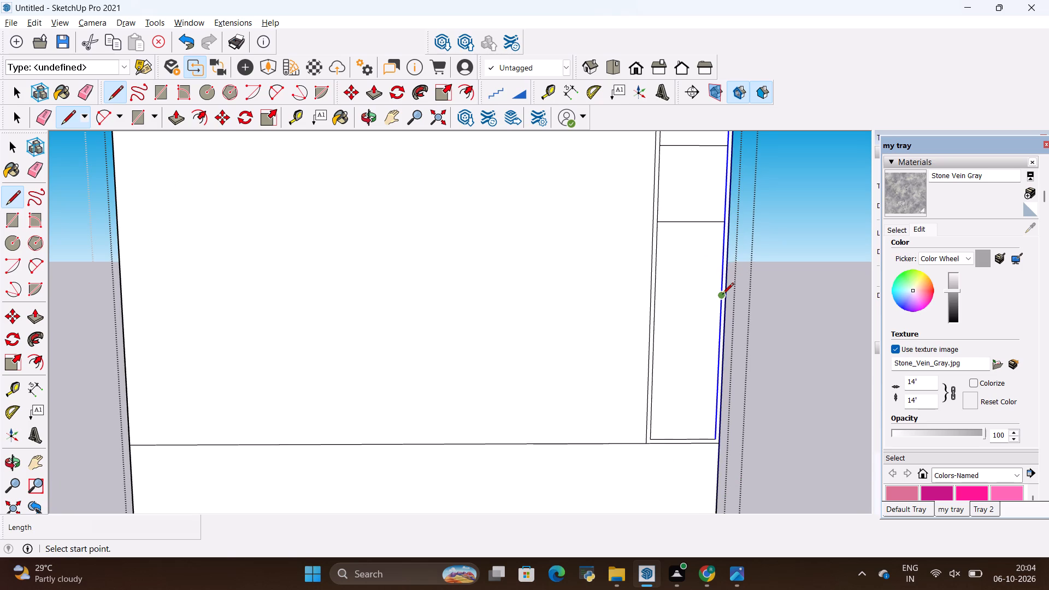
click(660, 297)
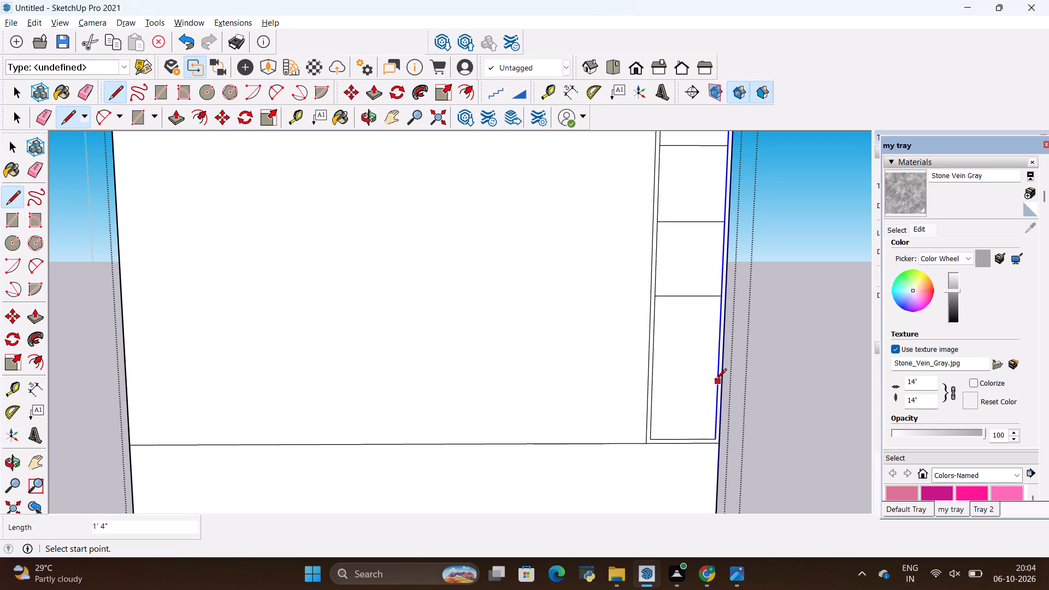
click(716, 373)
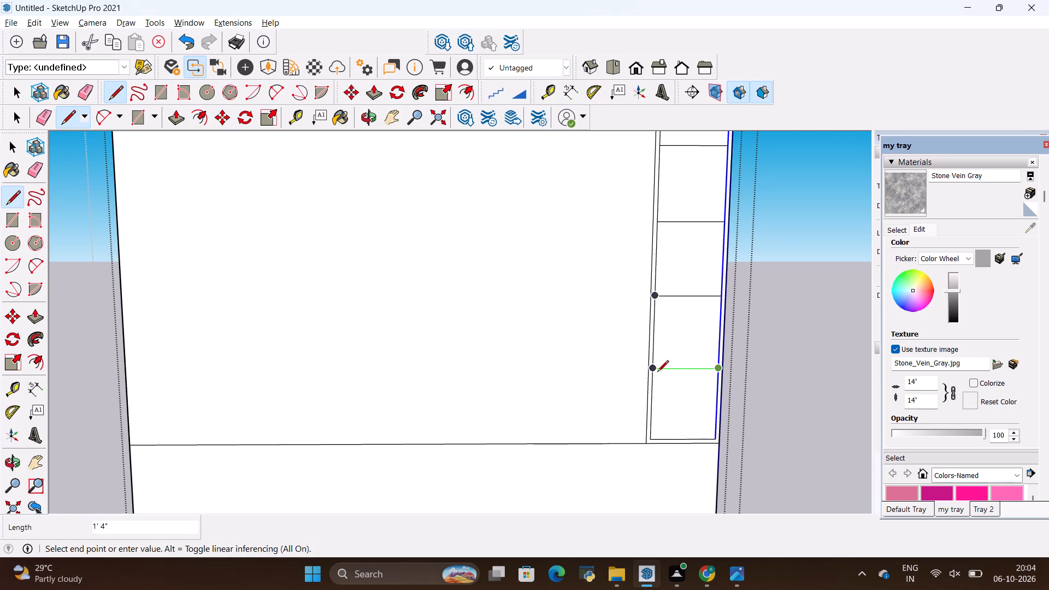
click(657, 373)
key(space)
click(635, 353)
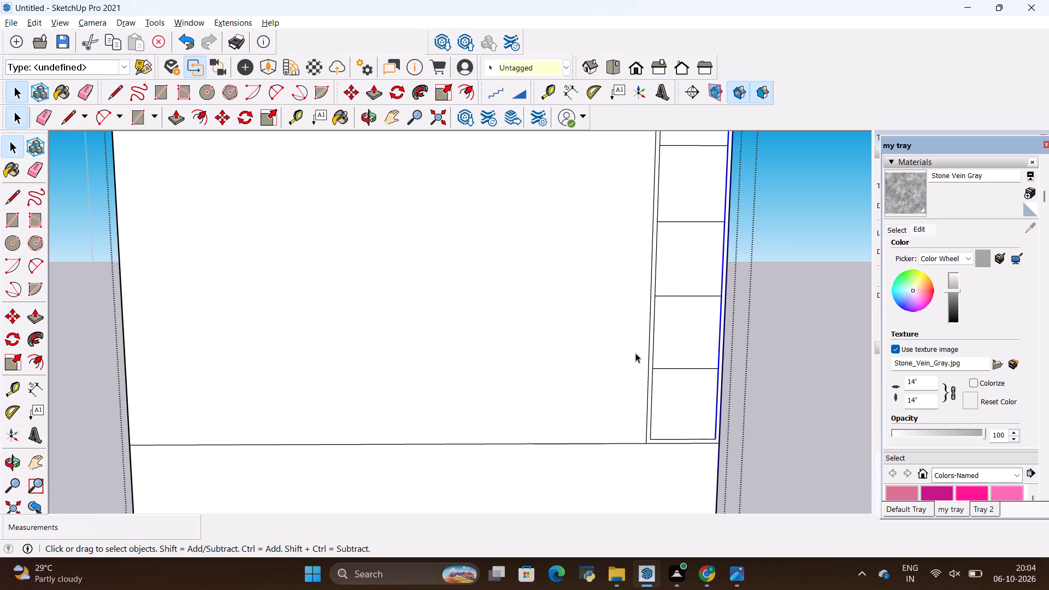
Compare the modelled wall layout with the reference image, examining the shelf column, arched panel and console proportions.
scroll(629, 350, down, 8)
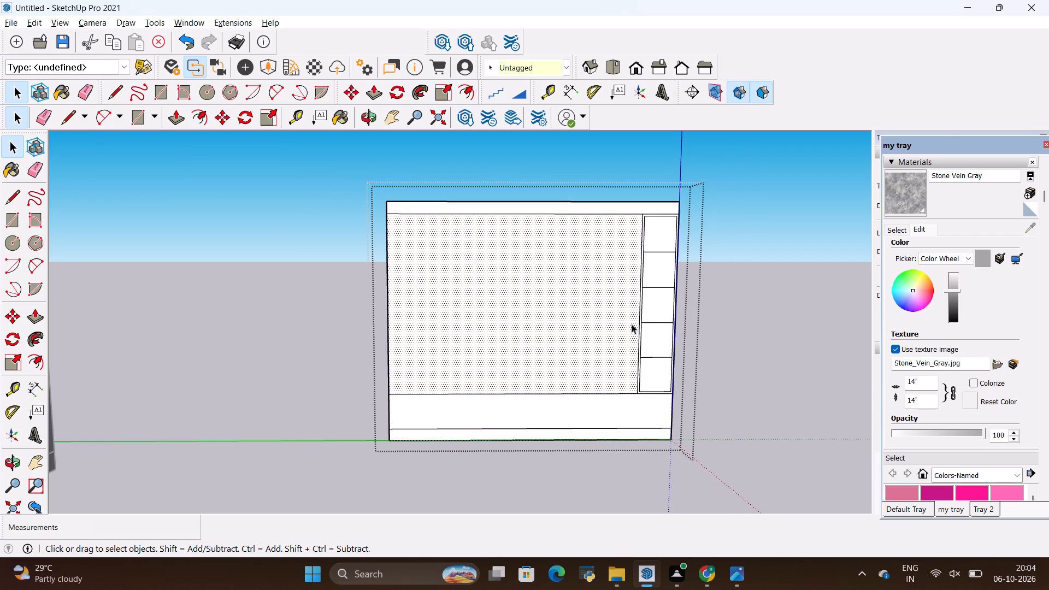
key(alt+Tab)
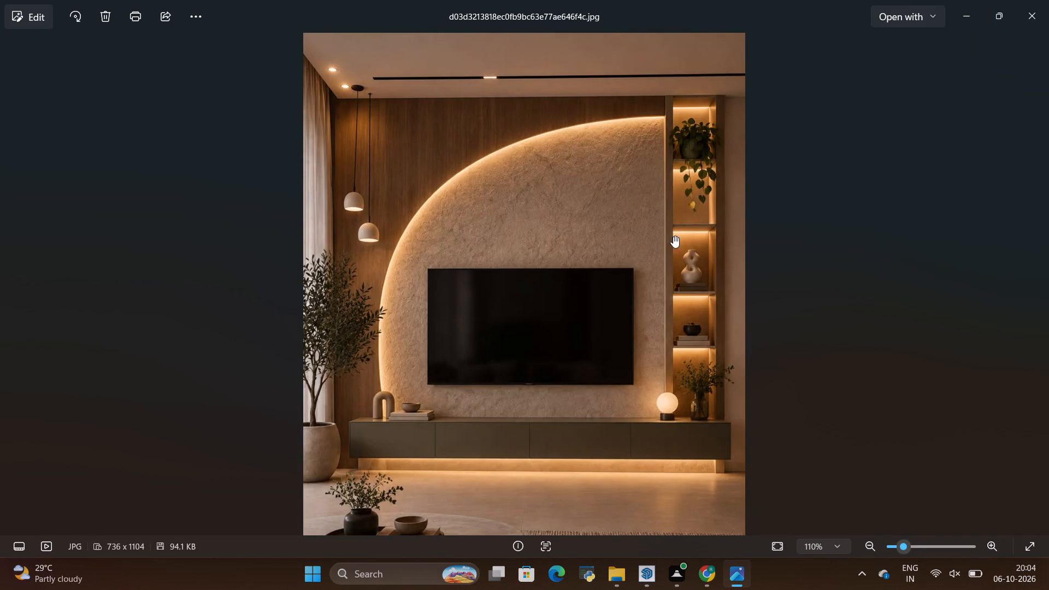
key(alt+Tab)
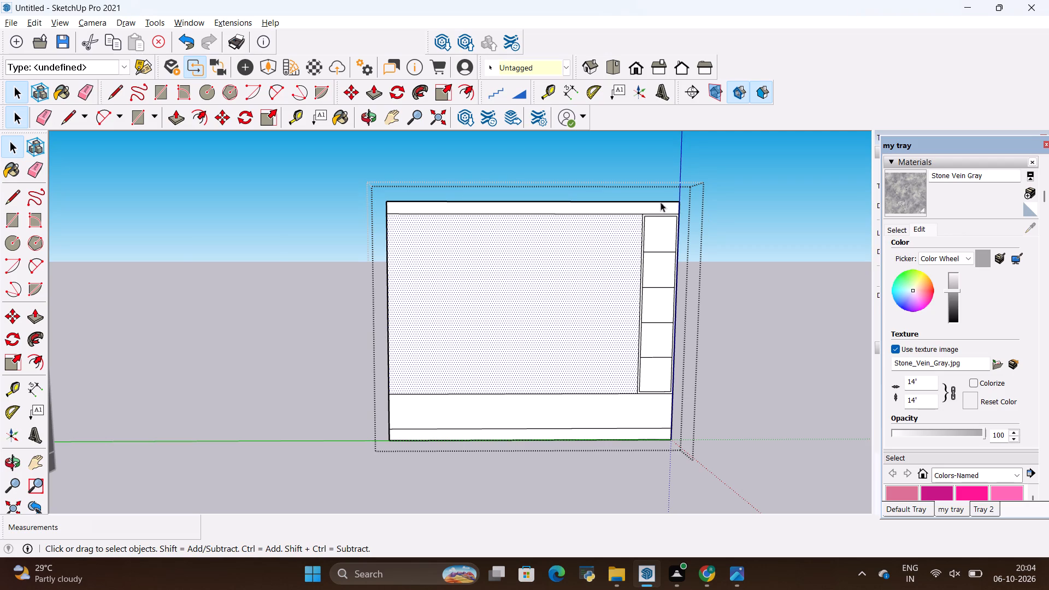
scroll(669, 234, up, 9)
scroll(659, 188, up, 8)
key(alt+Tab)
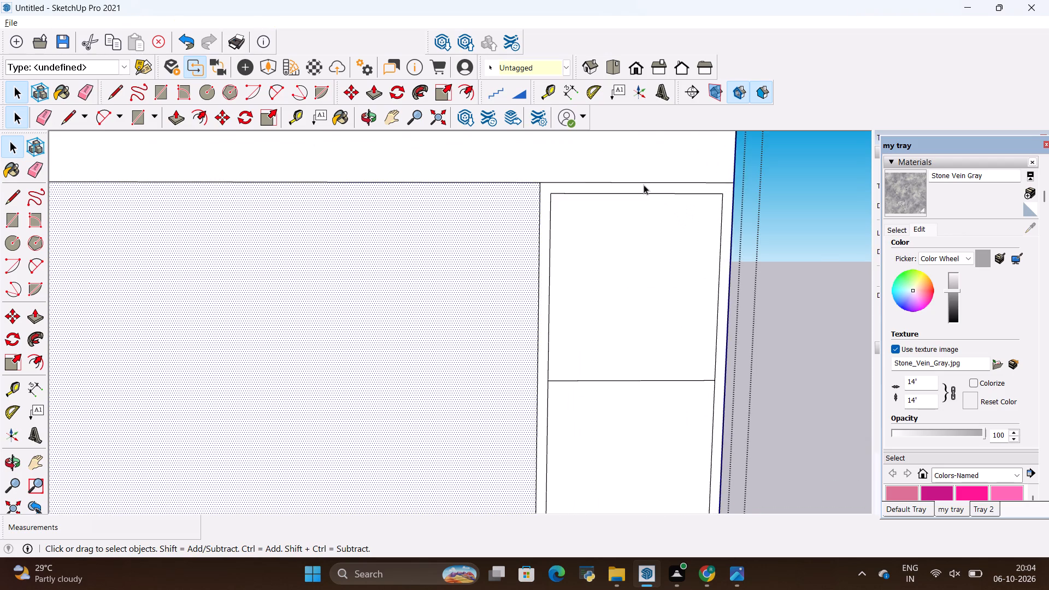
key(alt+Tab)
scroll(643, 184, down, 9)
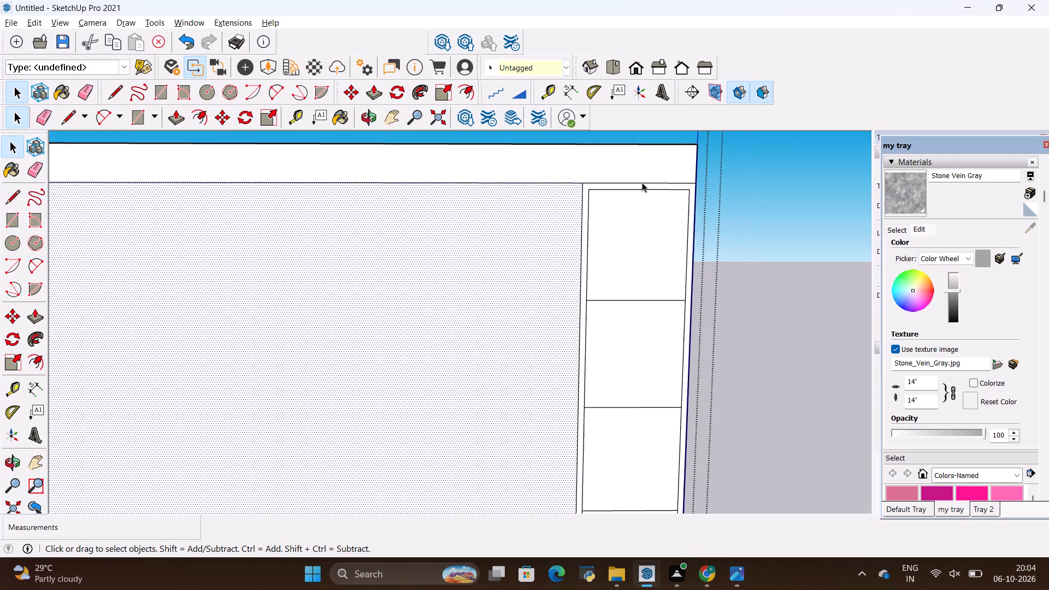
scroll(642, 182, down, 8)
key(alt+Tab)
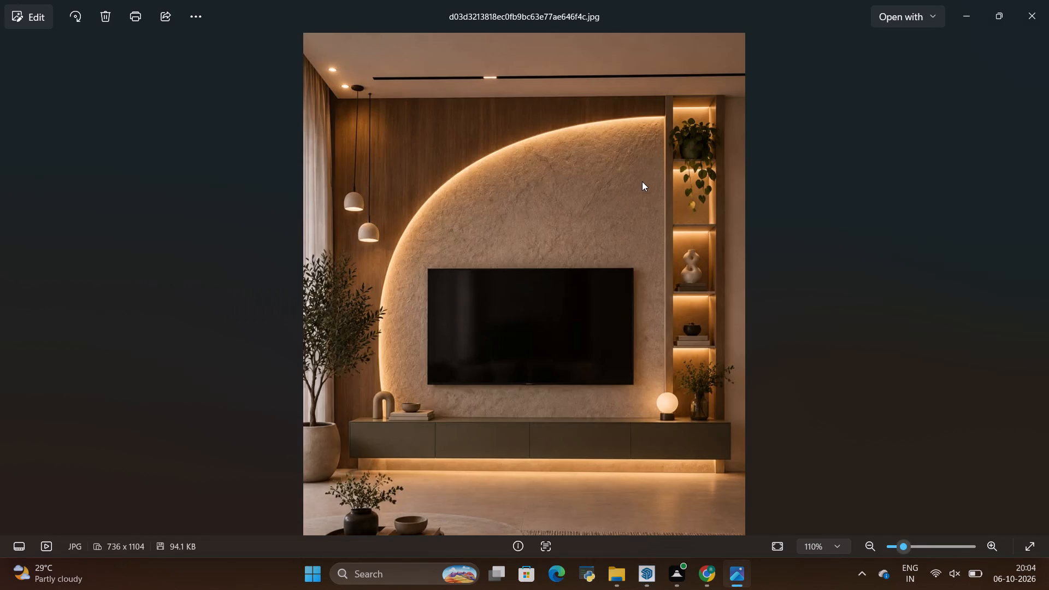
key(alt+Tab)
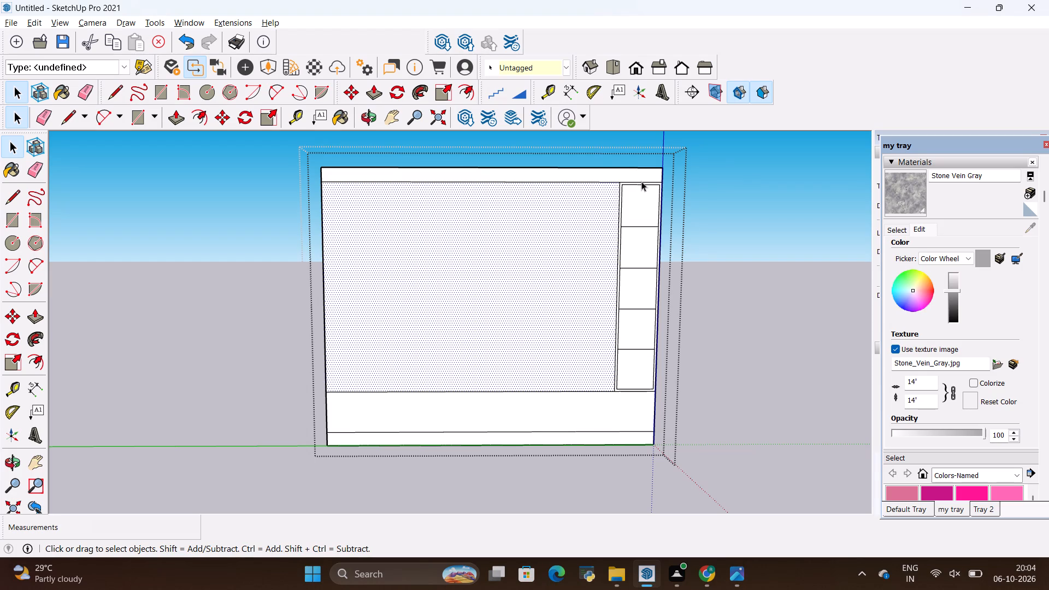
key(alt+Tab)
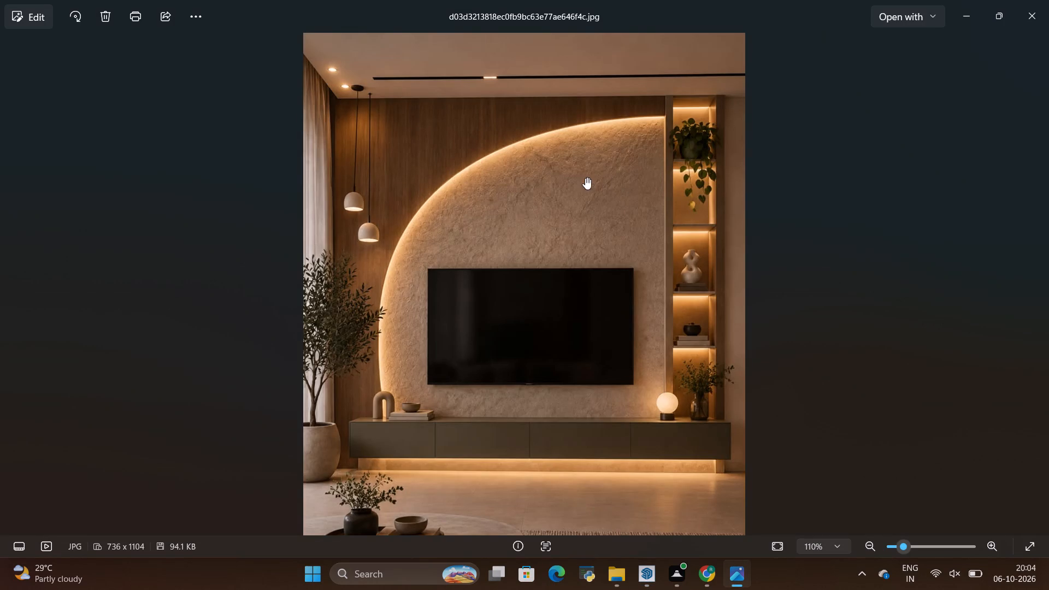
scroll(370, 462, up, 7)
scroll(166, 414, up, 4)
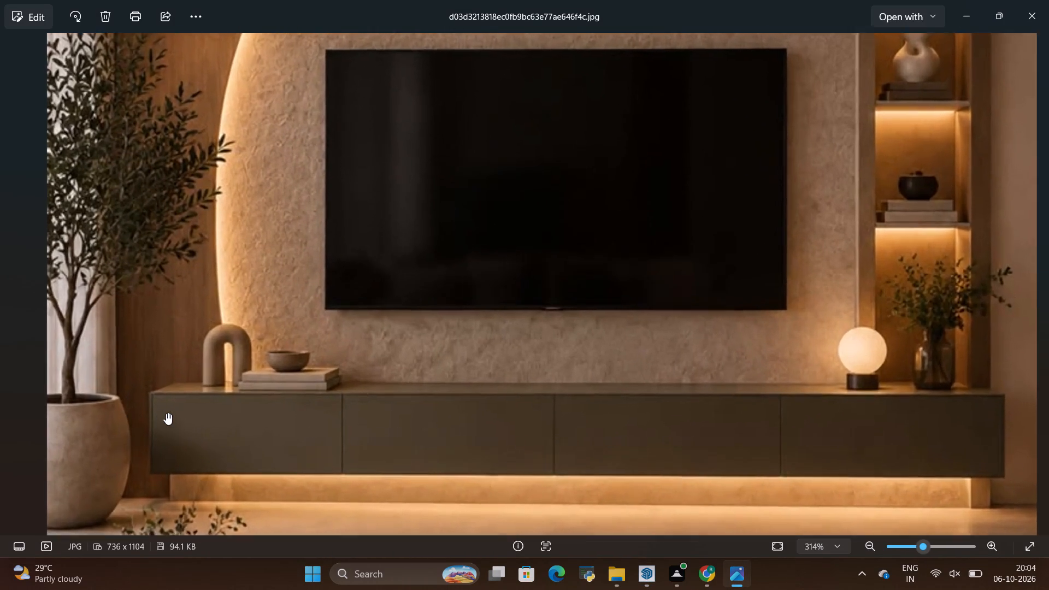
scroll(169, 405, down, 12)
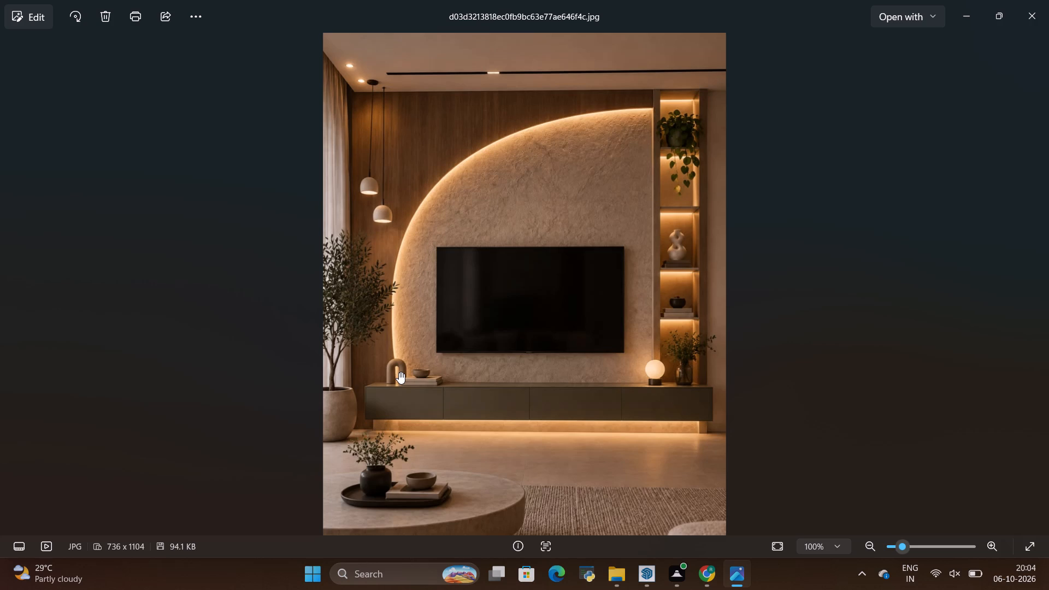
key(alt+Tab)
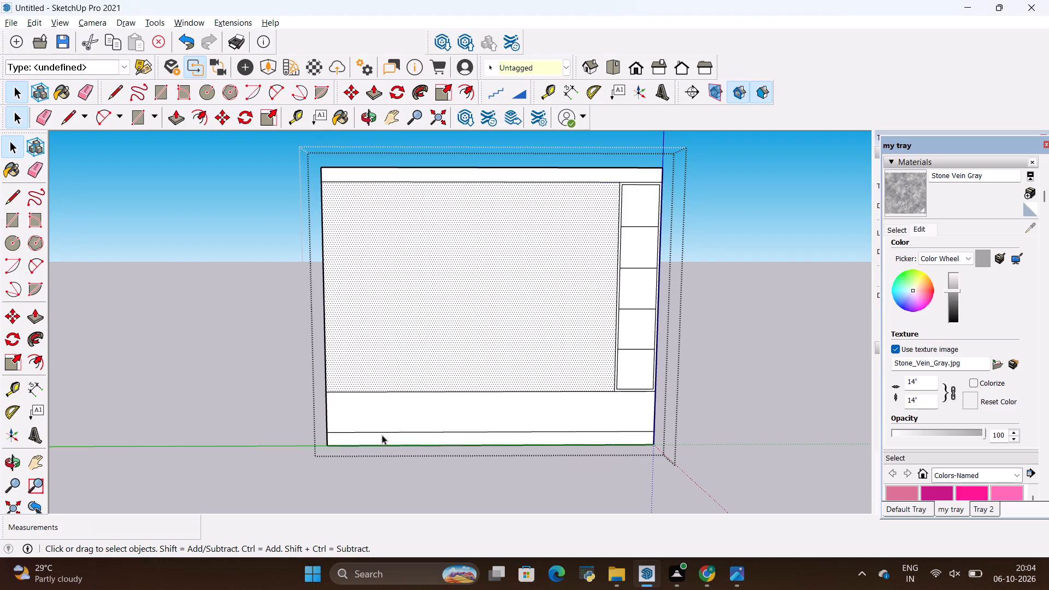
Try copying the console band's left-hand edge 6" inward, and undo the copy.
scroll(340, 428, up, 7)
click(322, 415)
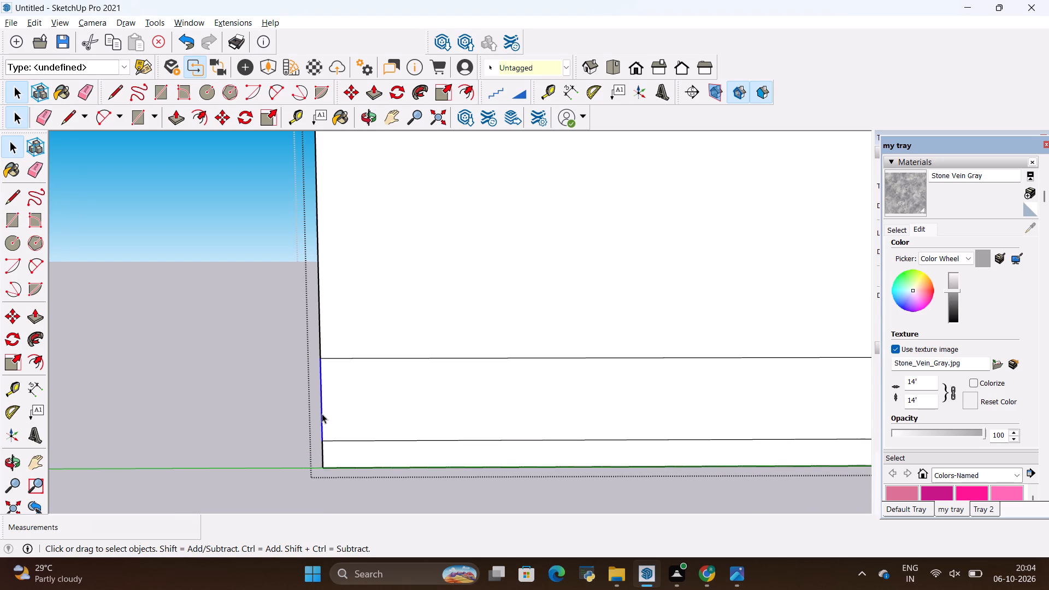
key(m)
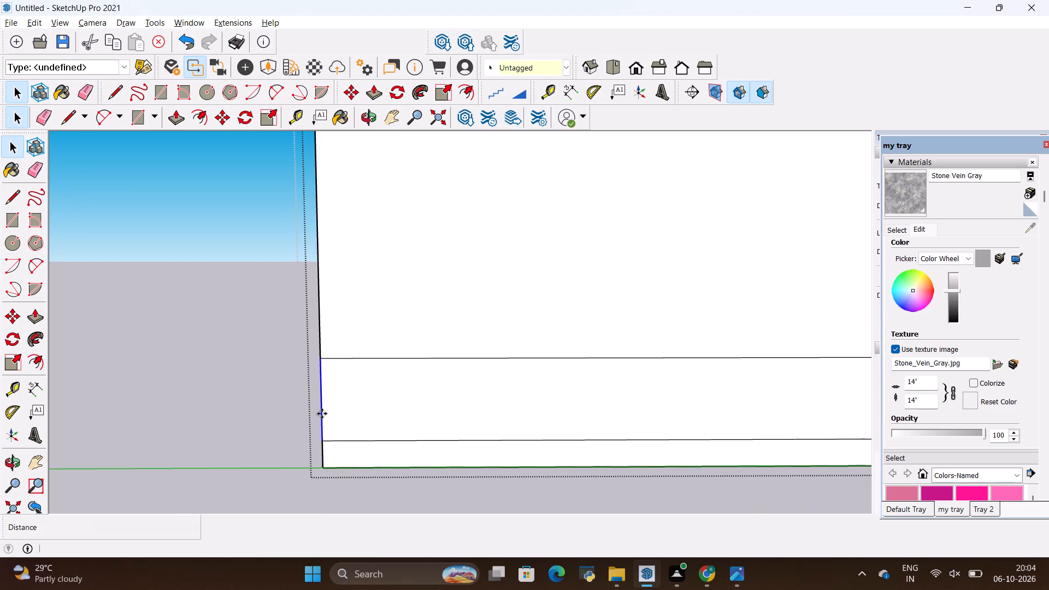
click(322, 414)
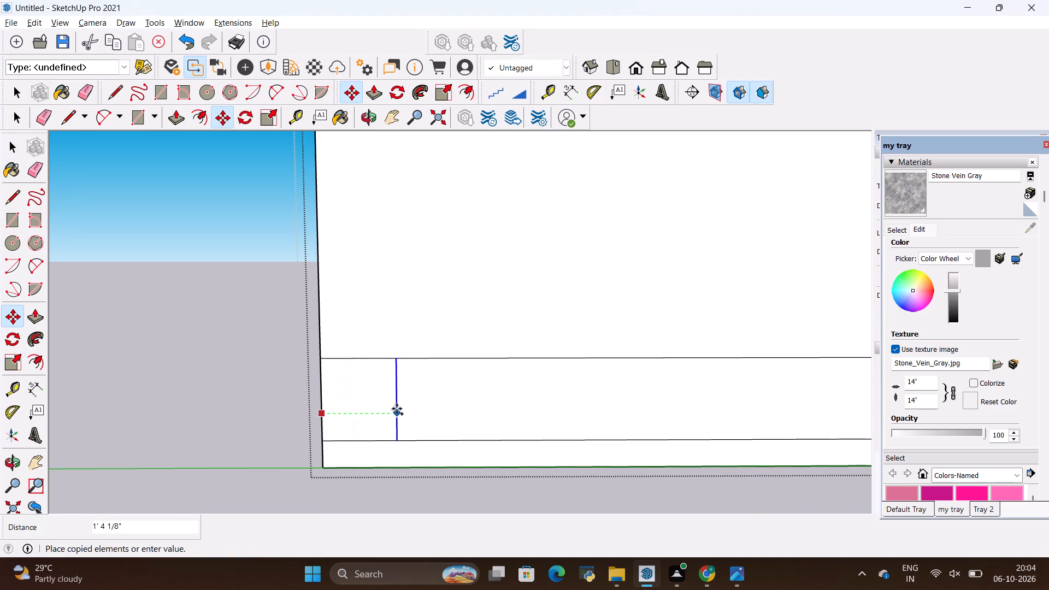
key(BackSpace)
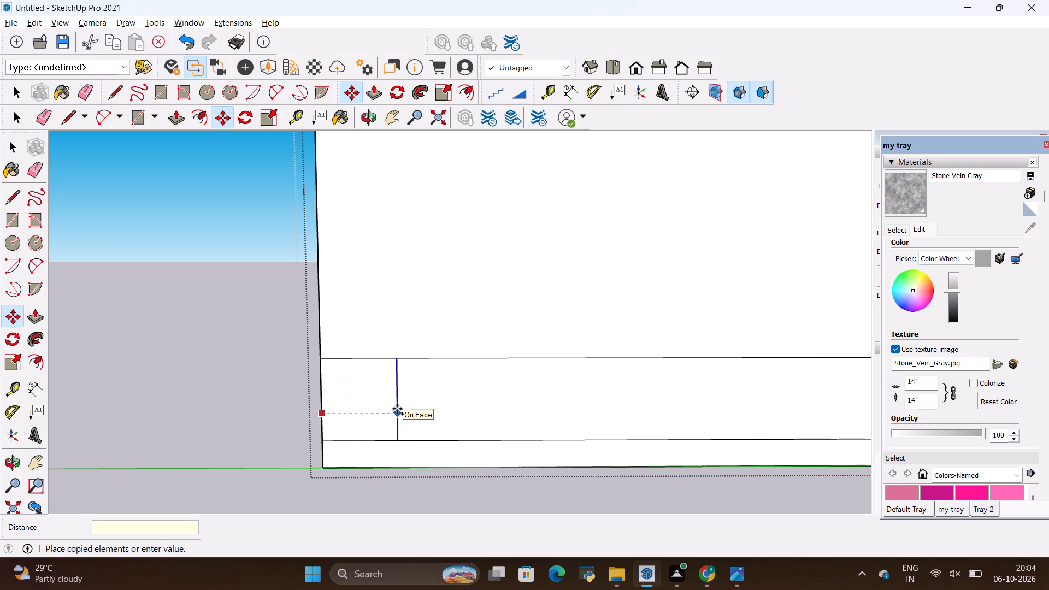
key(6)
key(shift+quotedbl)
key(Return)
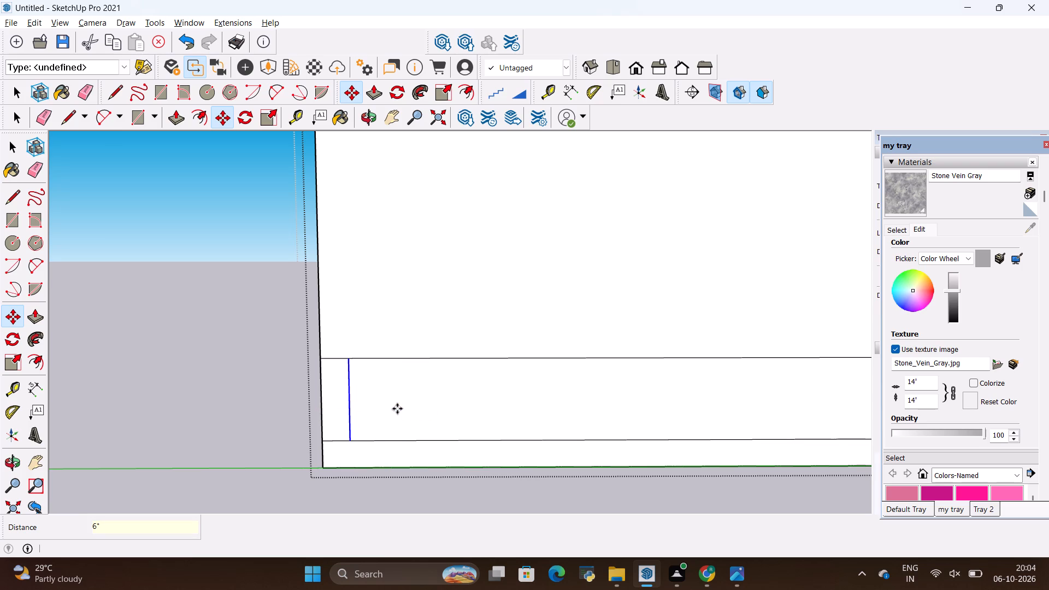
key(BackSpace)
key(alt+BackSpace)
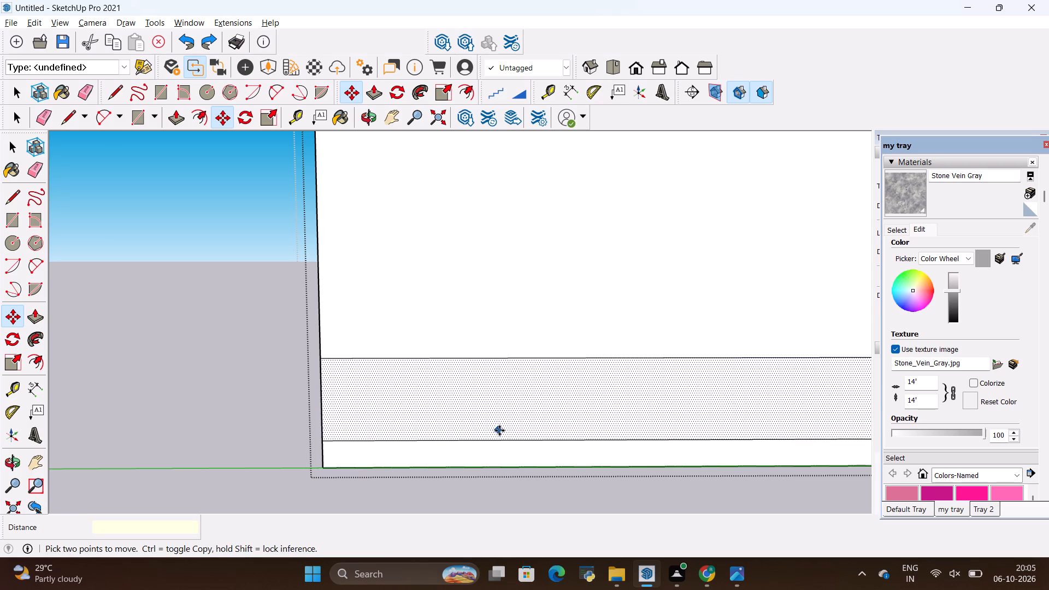
Copy the console band's left-hand edge 2' inward to mark where the console begins.
click(322, 390)
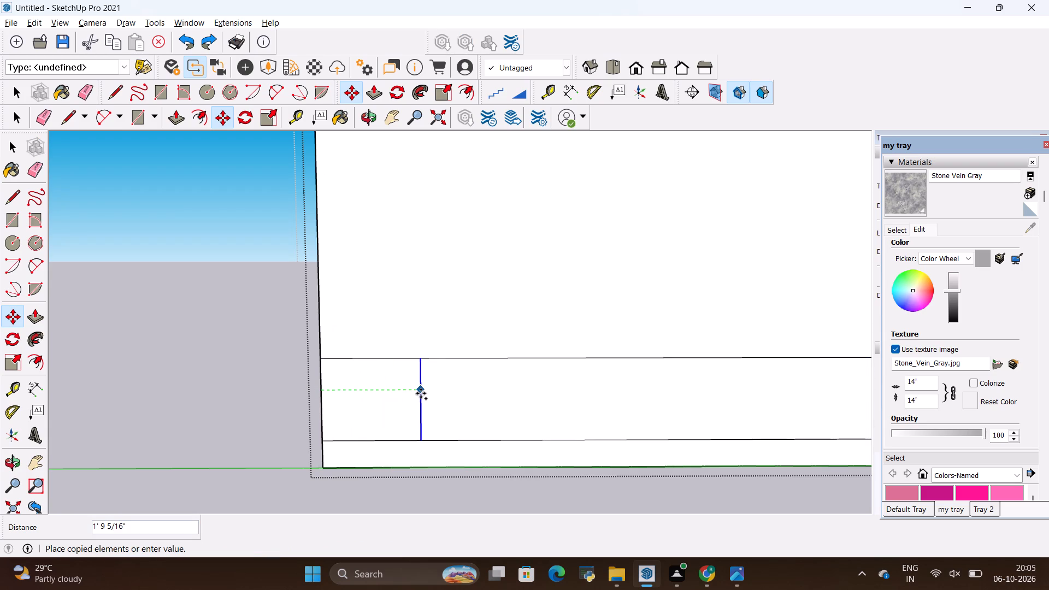
key(BackSpace)
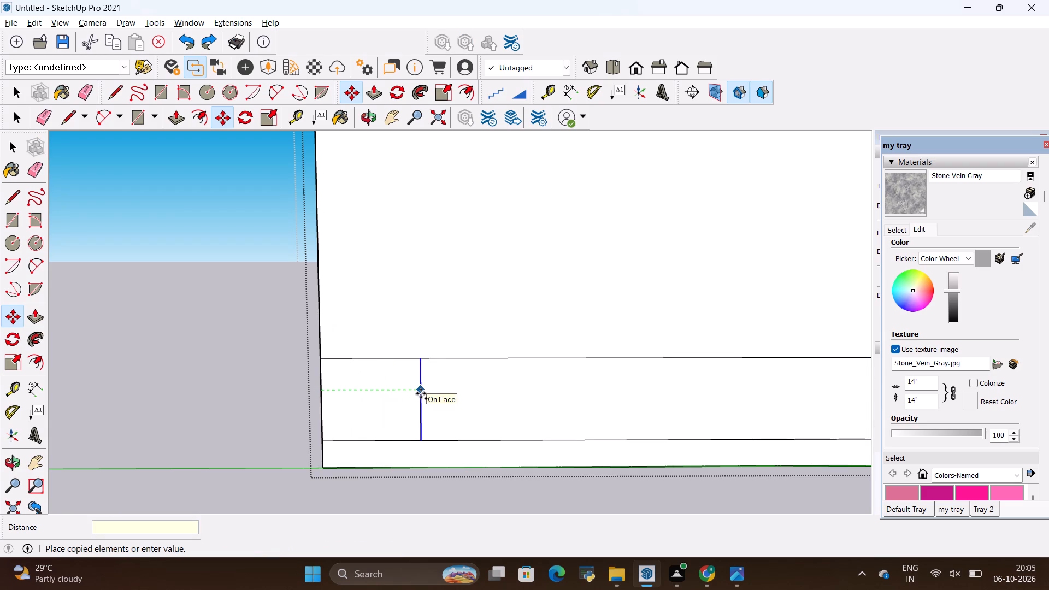
text(2')
key(Return)
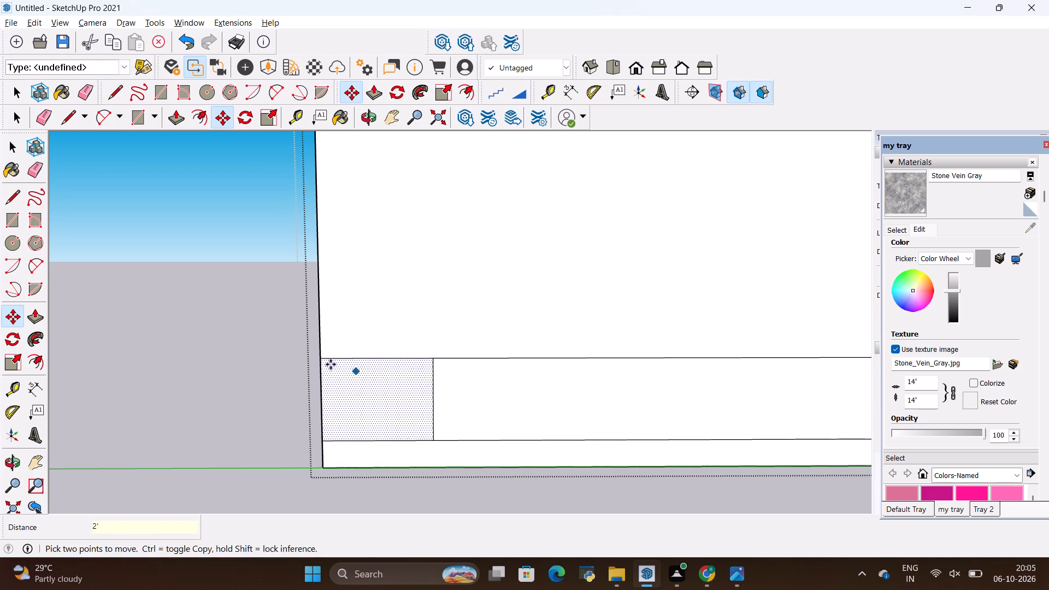
key(space)
drag(280, 351, 280, 358)
click(356, 308)
Compare the console band with the reference image, examining the console's ends, drawer divisions and base.
scroll(212, 286, down, 6)
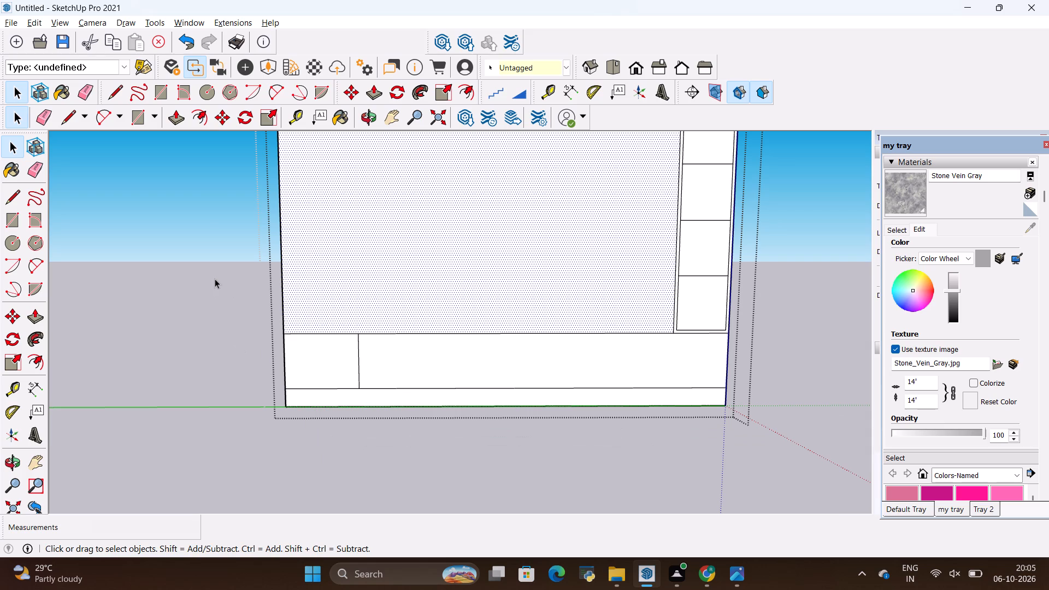
click(417, 361)
key(alt+Tab)
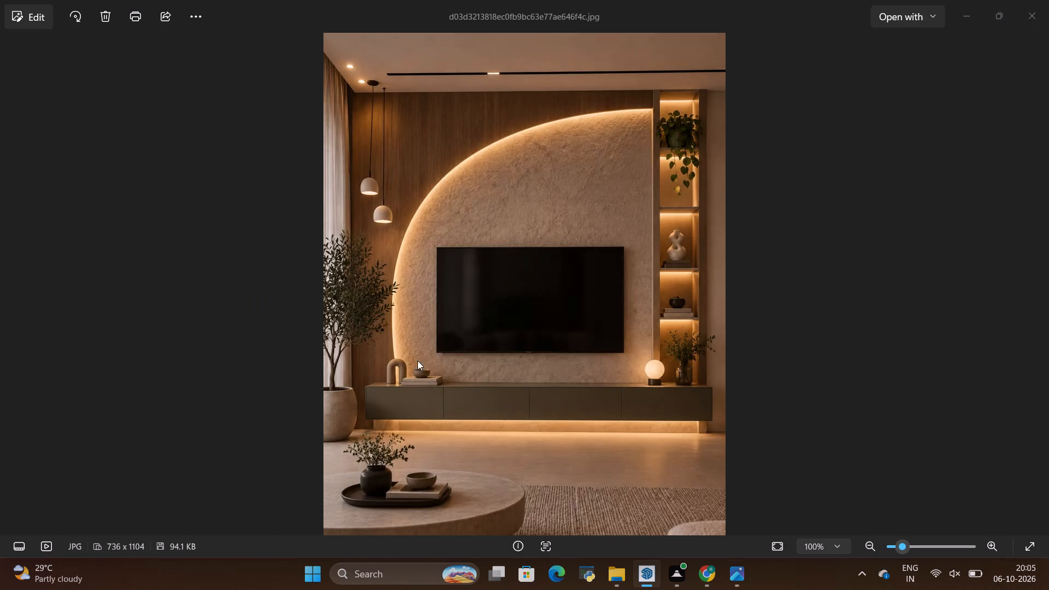
key(alt+Tab)
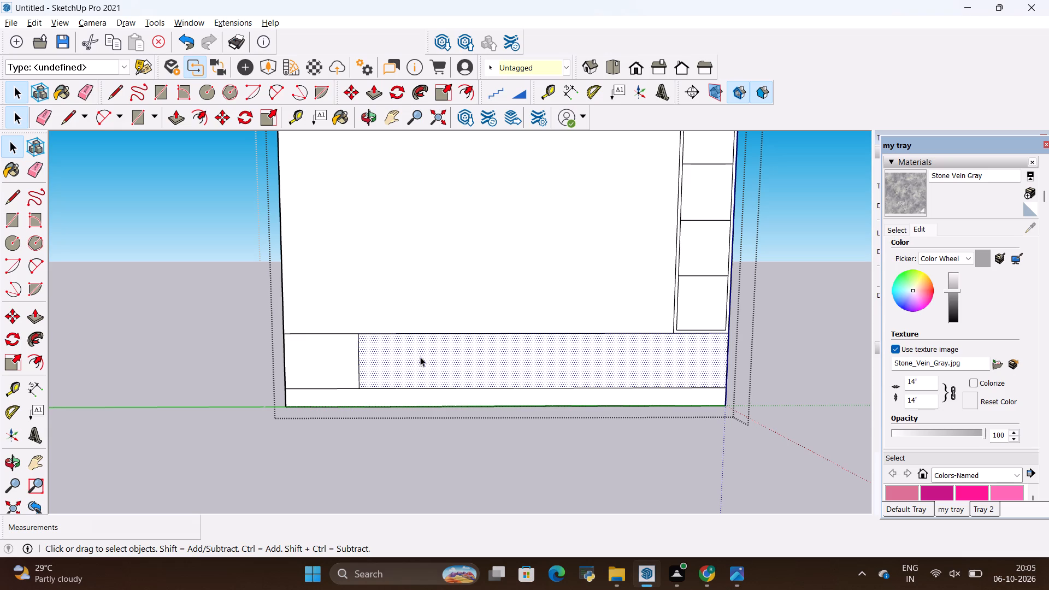
key(alt+Tab)
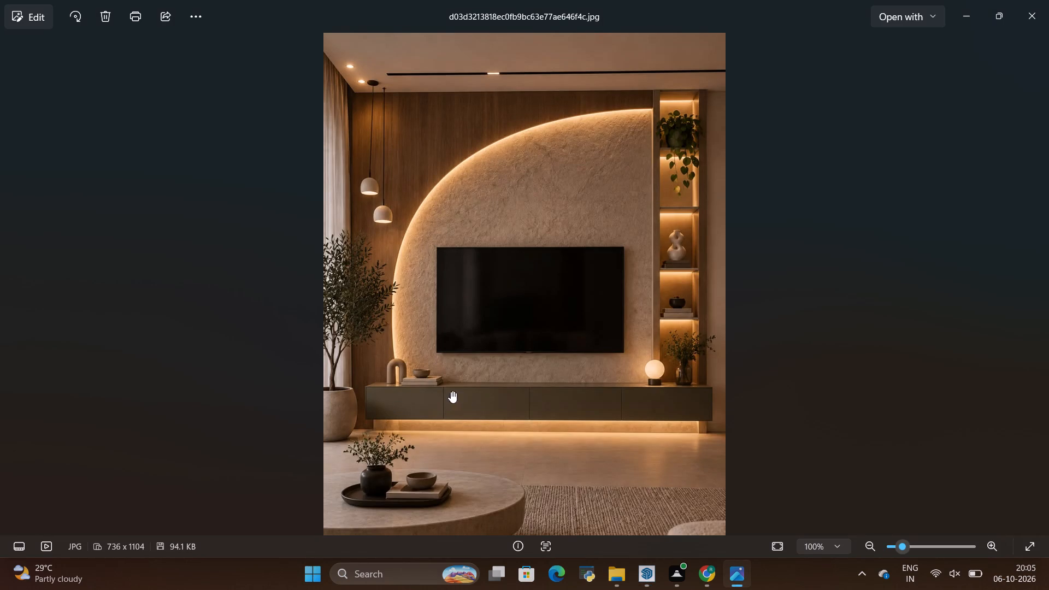
scroll(652, 406, up, 8)
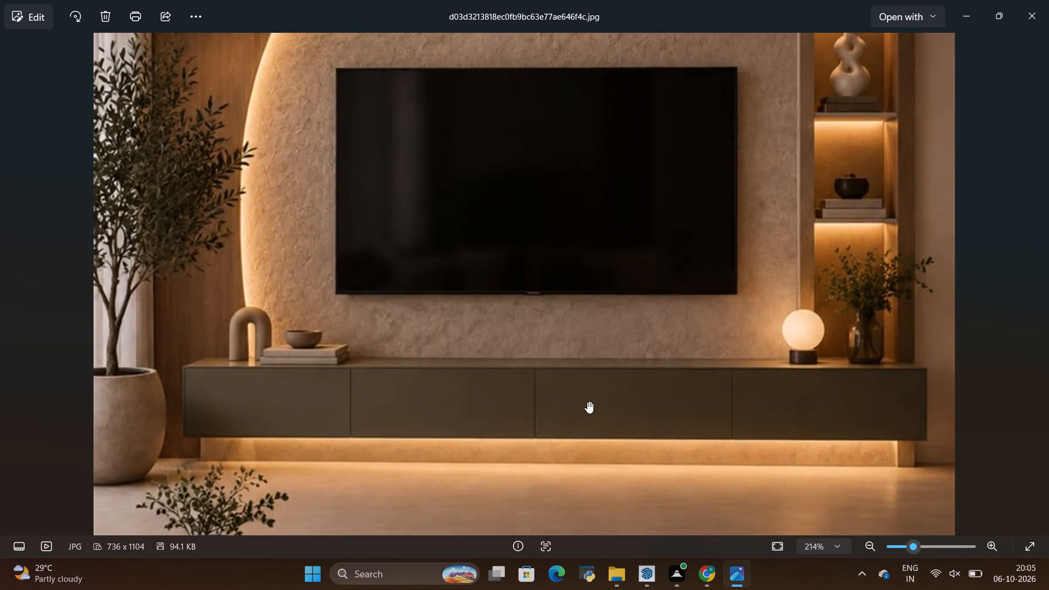
key(alt+Tab)
key(alt+Tab)
scroll(406, 380, up, 15)
scroll(279, 368, down, 13)
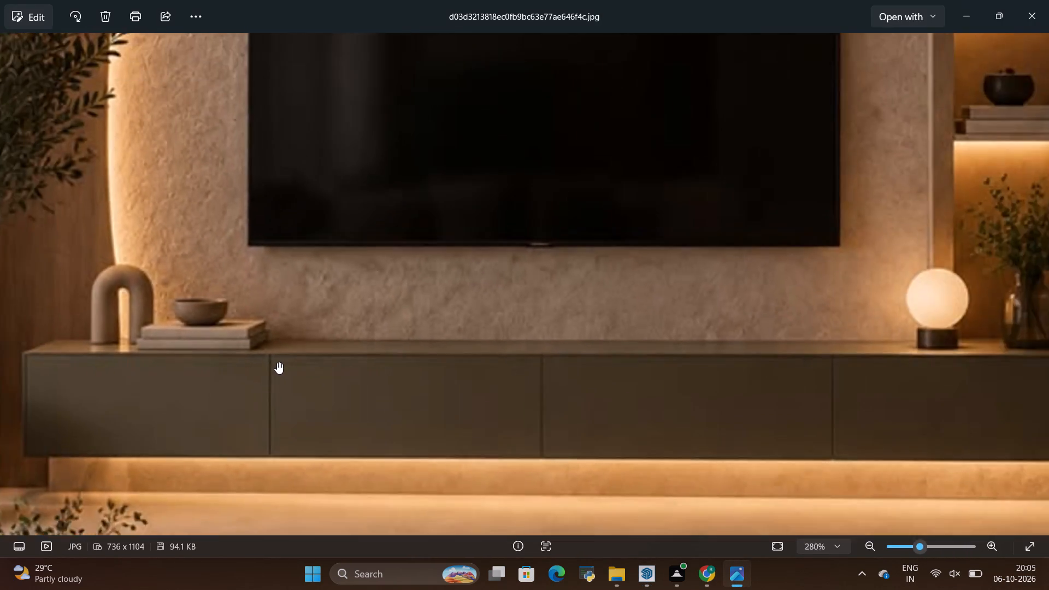
Back in SketchUp, divide the console front's lower edge into 4 equal segments.
scroll(277, 362, down, 7)
key(alt+Tab)
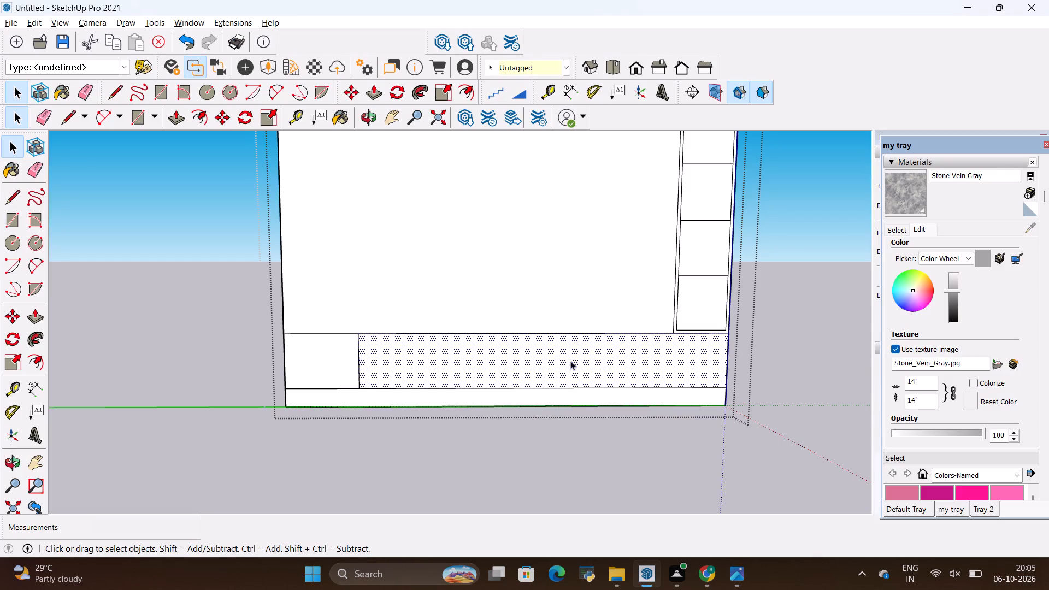
click(562, 388)
right_click(562, 389)
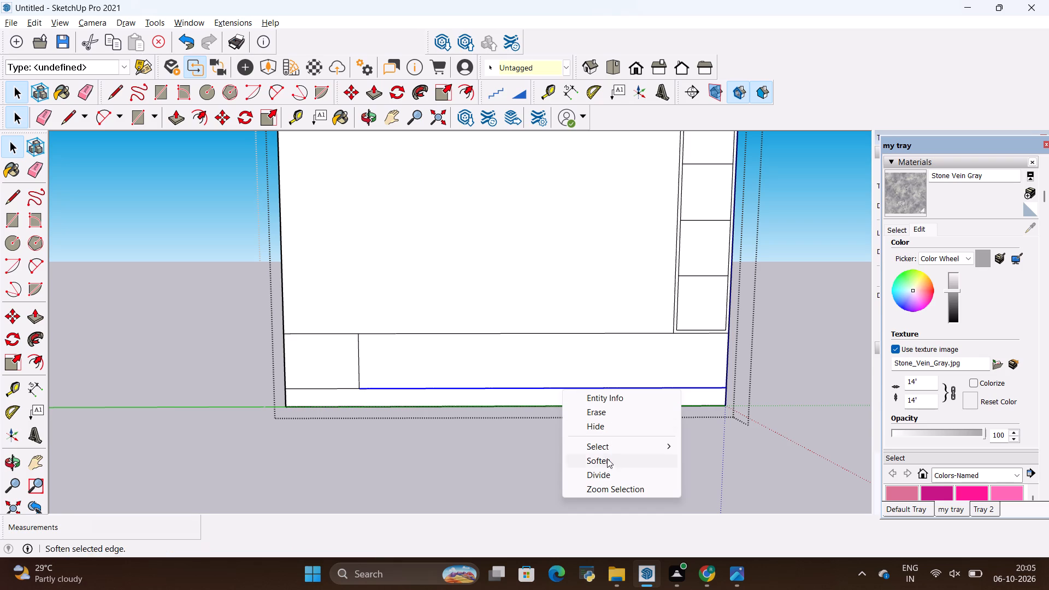
click(603, 473)
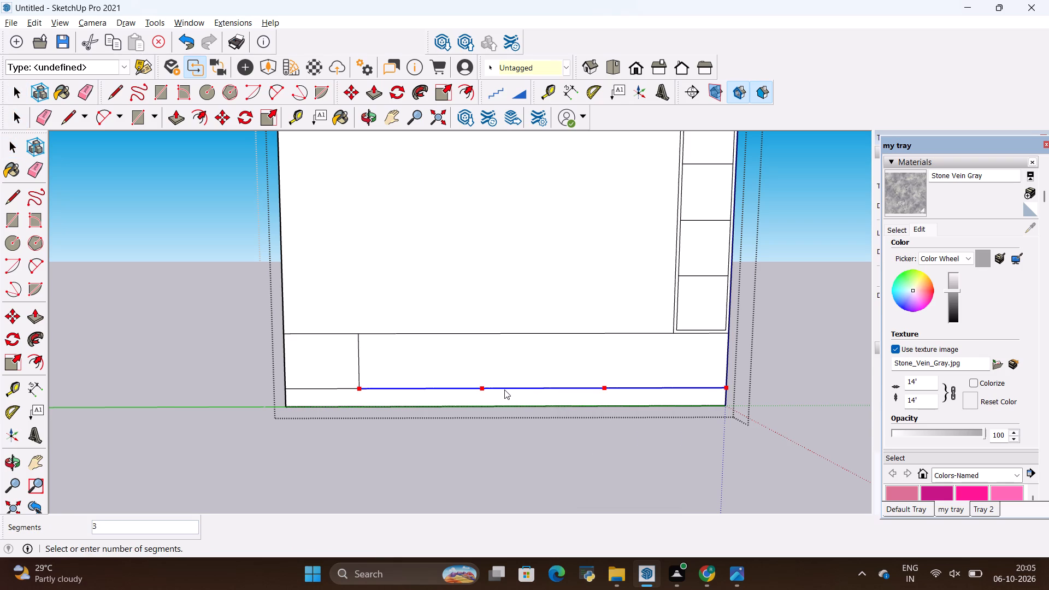
click(458, 389)
Draw three vertical 1' 6" lines from the division points to the console's top edge, splitting the front into four drawers.
key(l)
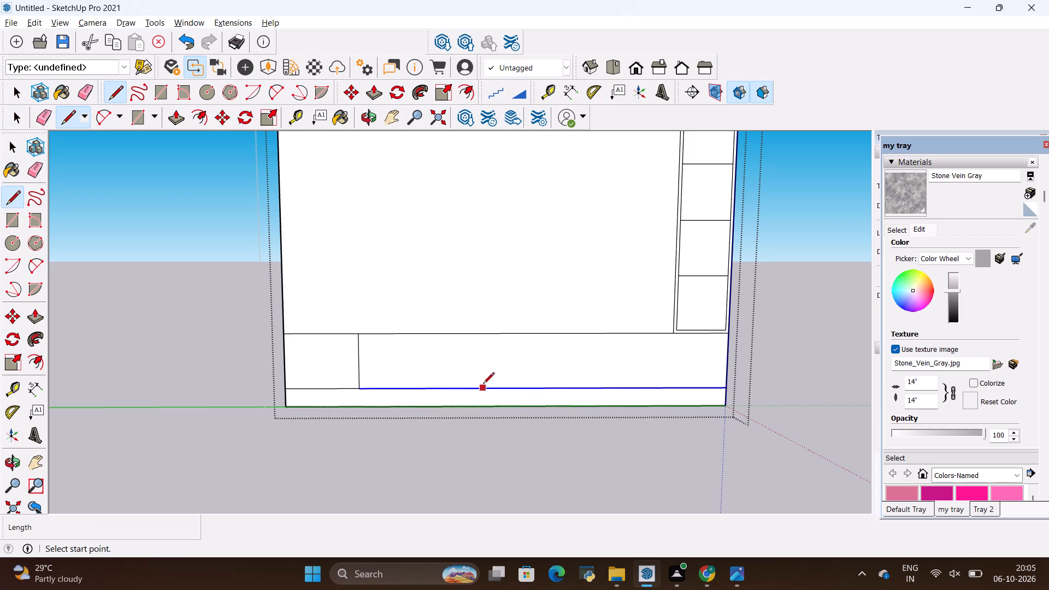
click(454, 387)
click(449, 335)
click(546, 391)
click(546, 337)
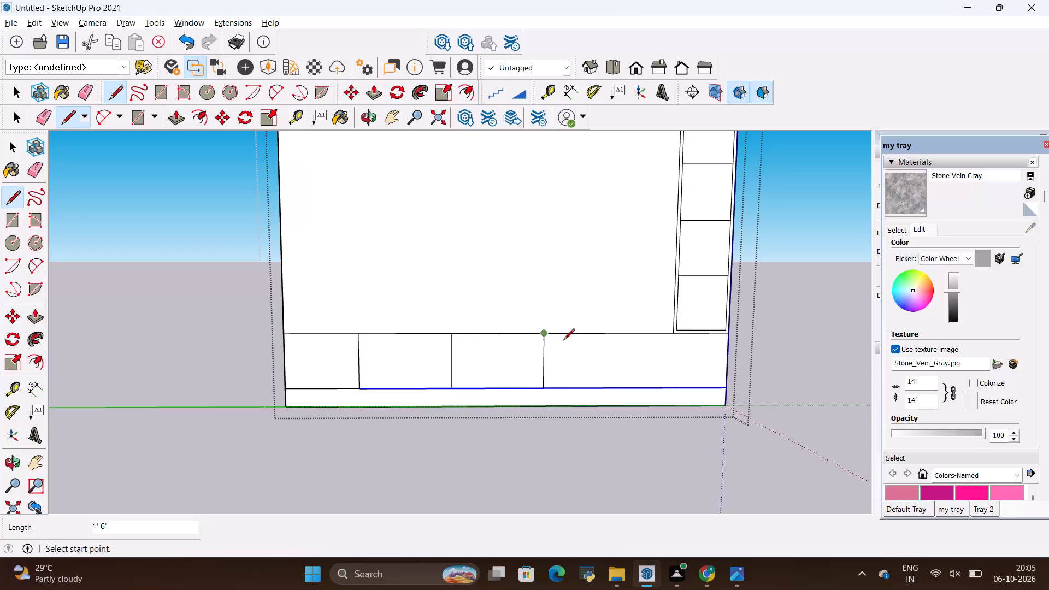
click(632, 387)
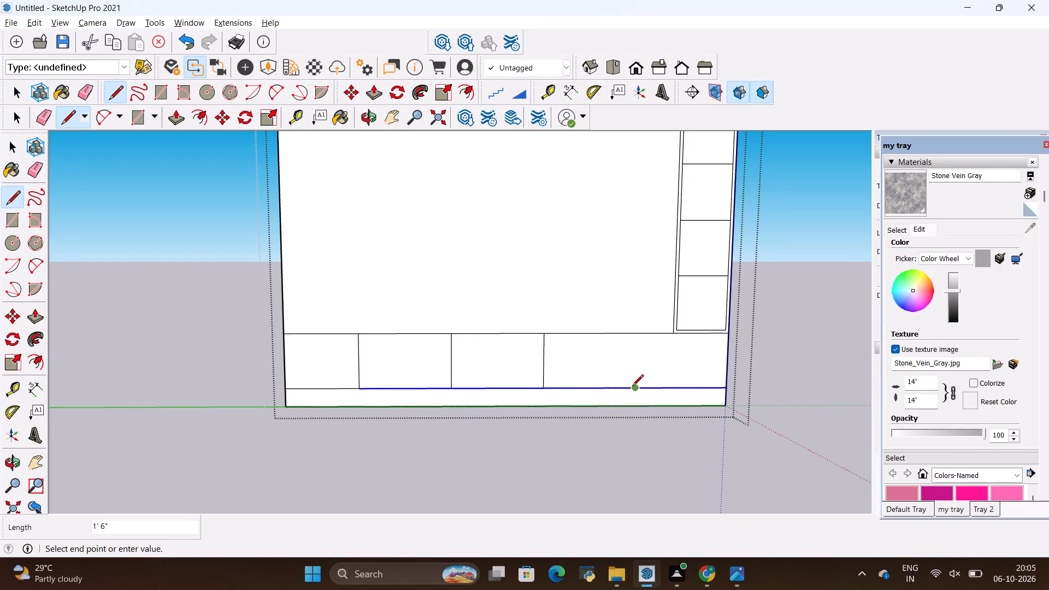
click(634, 339)
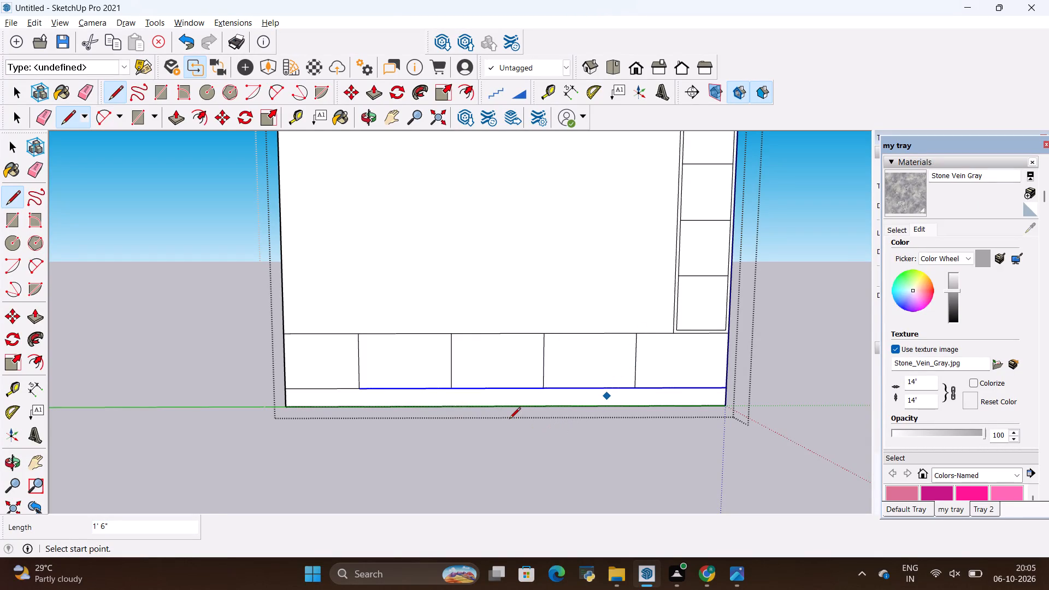
Compare the four-drawer console with the reference image, examining the drawer widths, the joints between them and the console's ends.
key(alt+Tab)
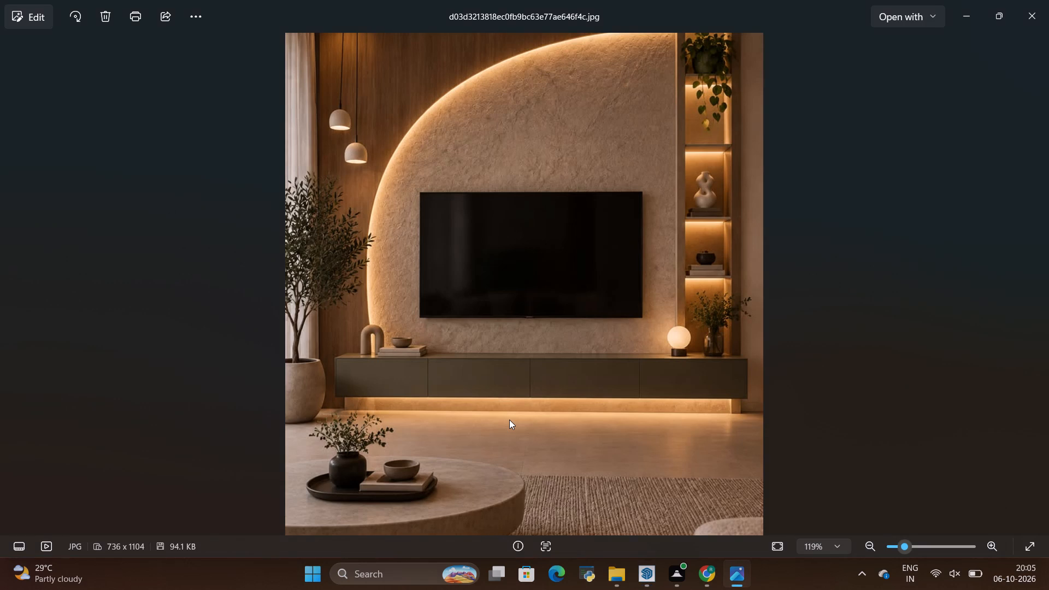
key(alt+Tab)
key(alt+Tab)
scroll(421, 383, up, 4)
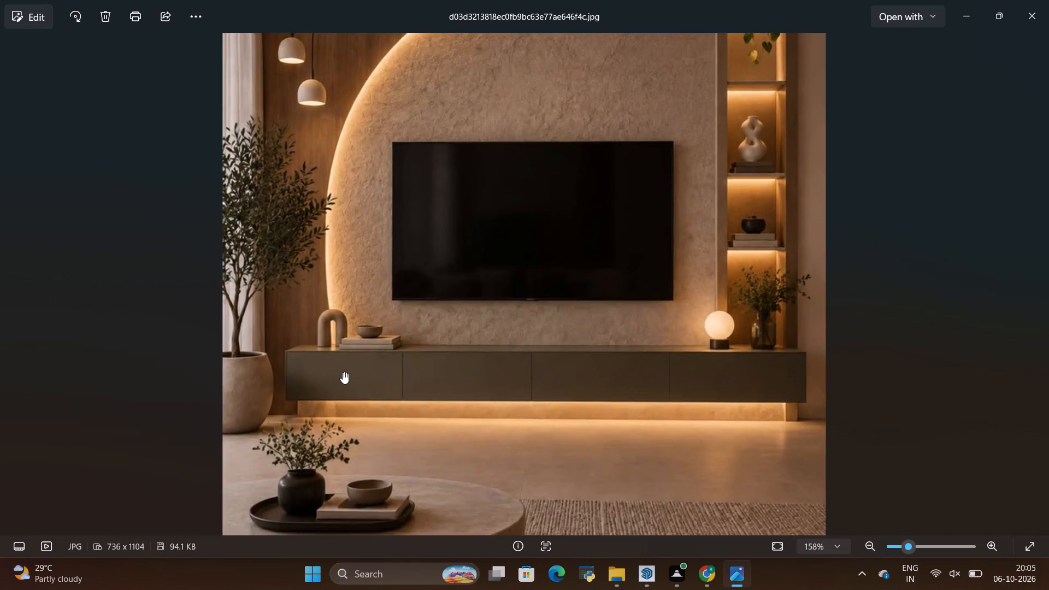
scroll(343, 372, up, 2)
scroll(863, 376, up, 4)
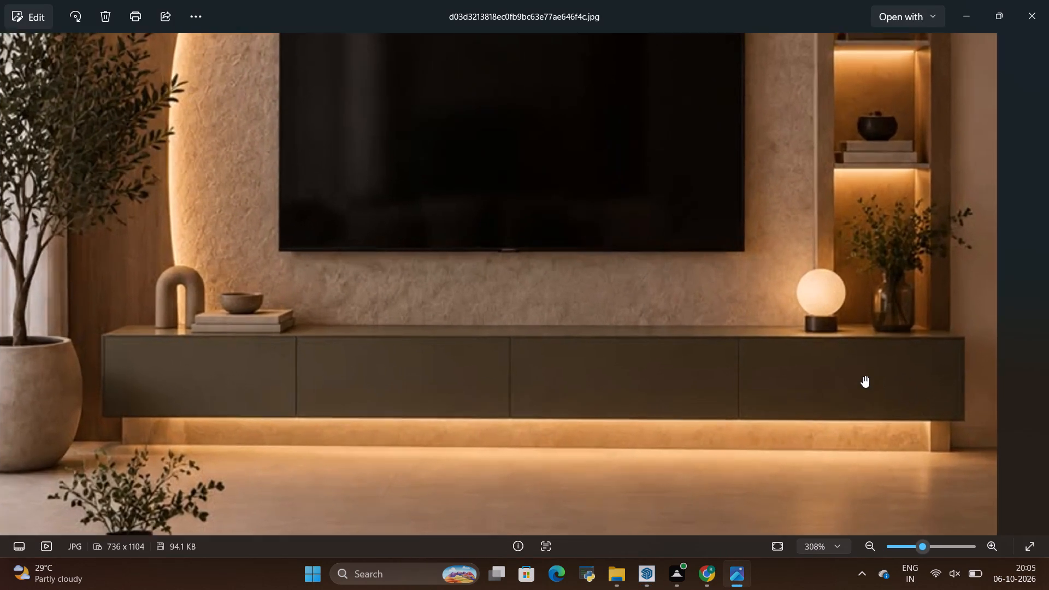
key(alt+Tab)
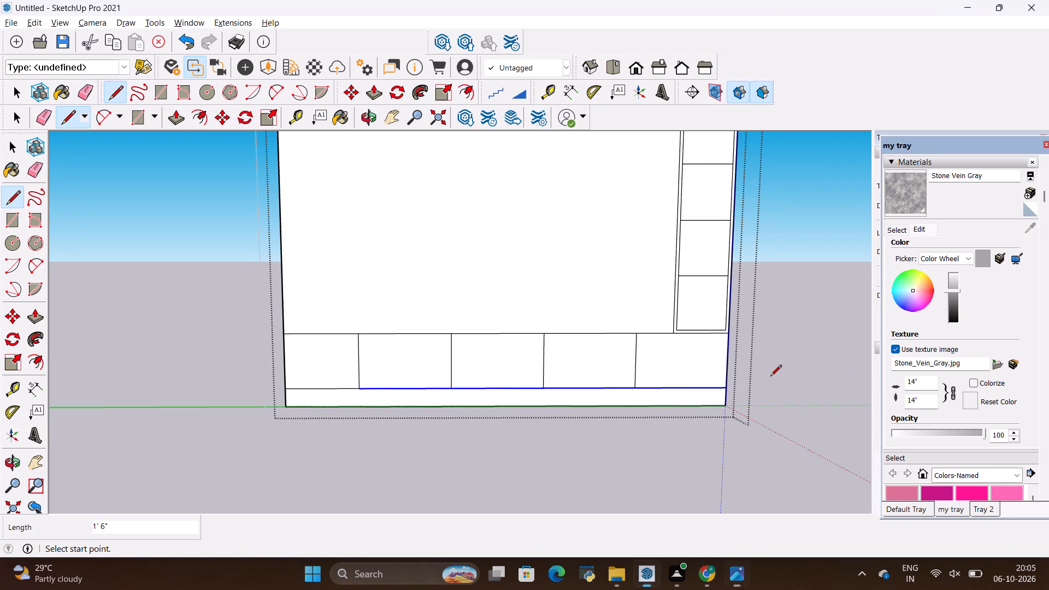
scroll(329, 352, up, 6)
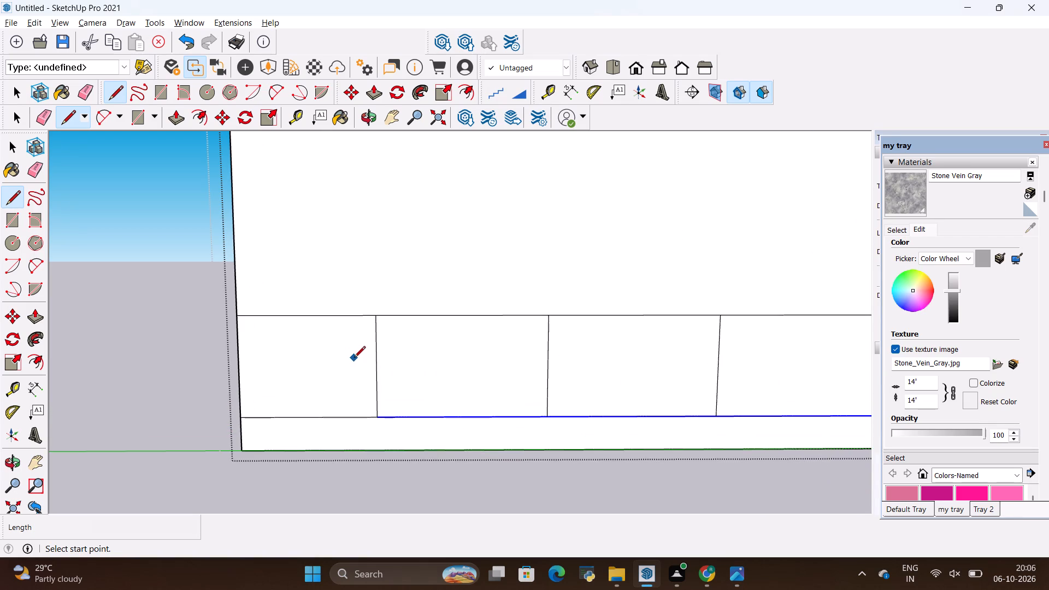
scroll(353, 358, down, 5)
key(space)
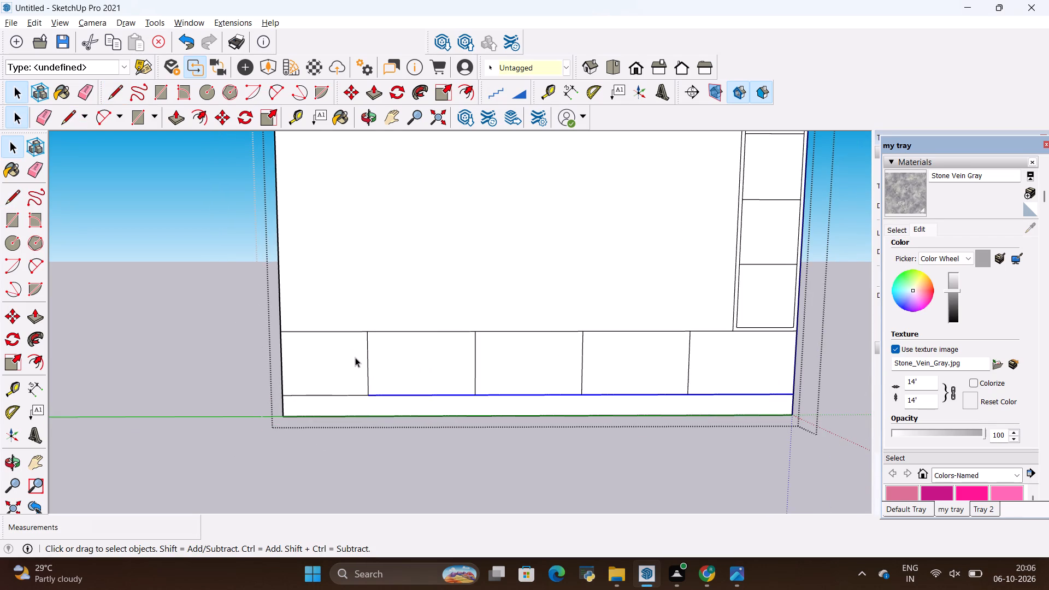
scroll(405, 355, up, 3)
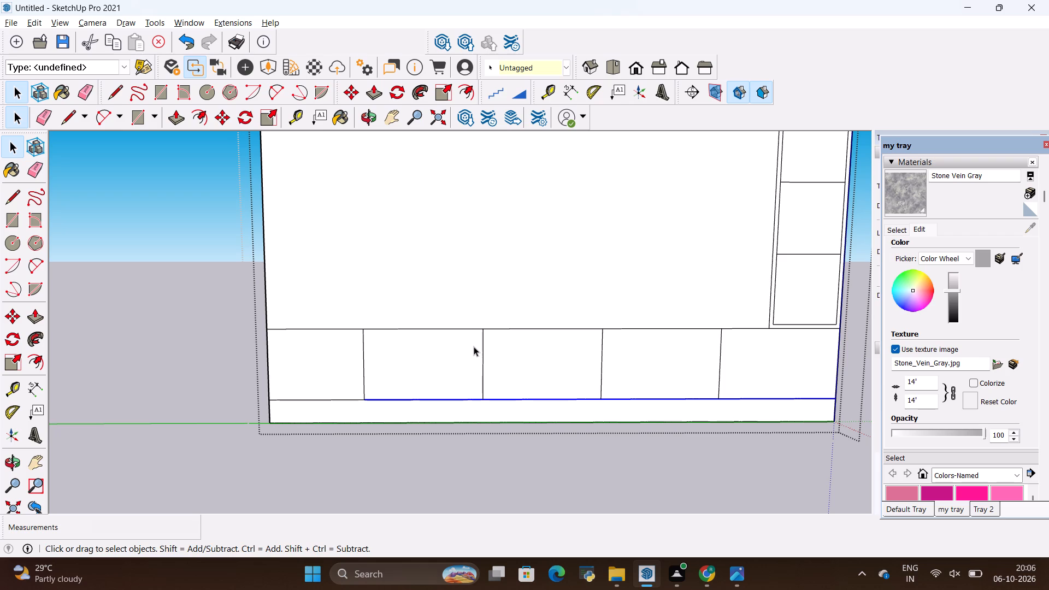
key(alt+Tab)
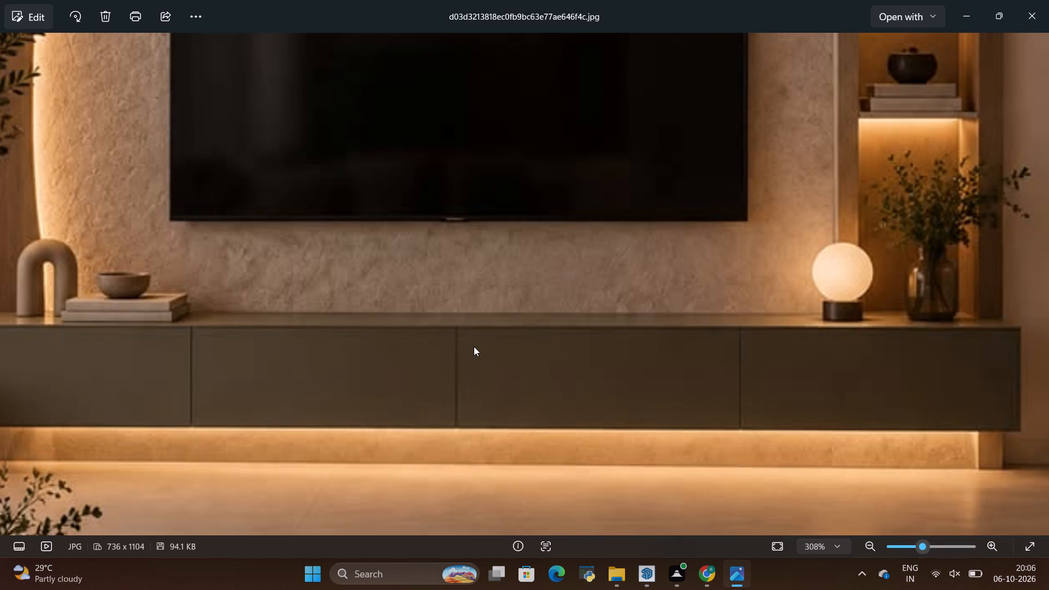
key(alt+Tab)
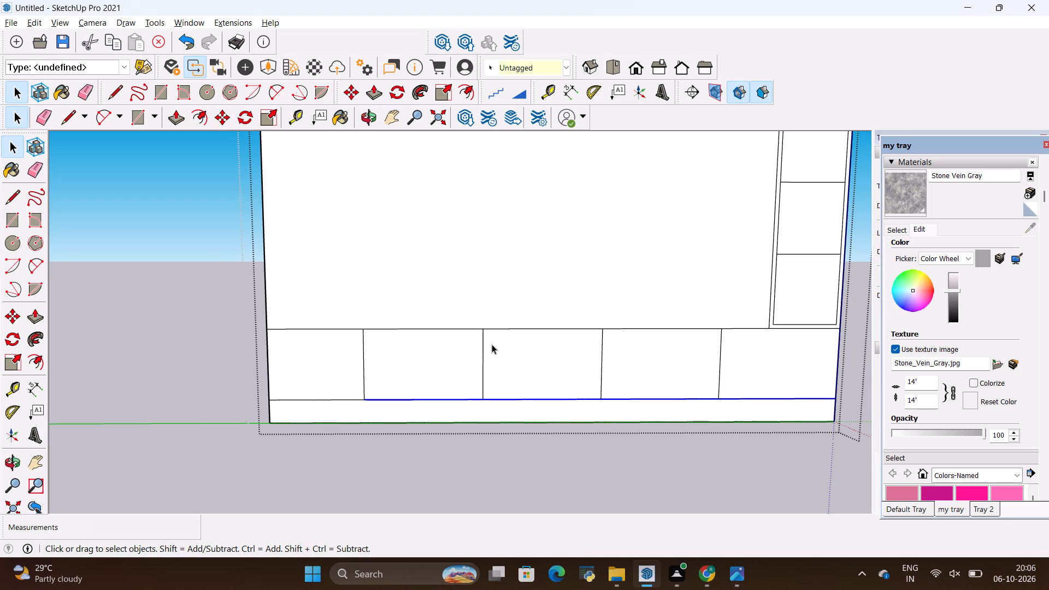
Copy the three drawer divider lines 0.3" towards the shelf-column side to form narrow joints between the drawer fronts.
scroll(492, 344, up, 3)
click(479, 354)
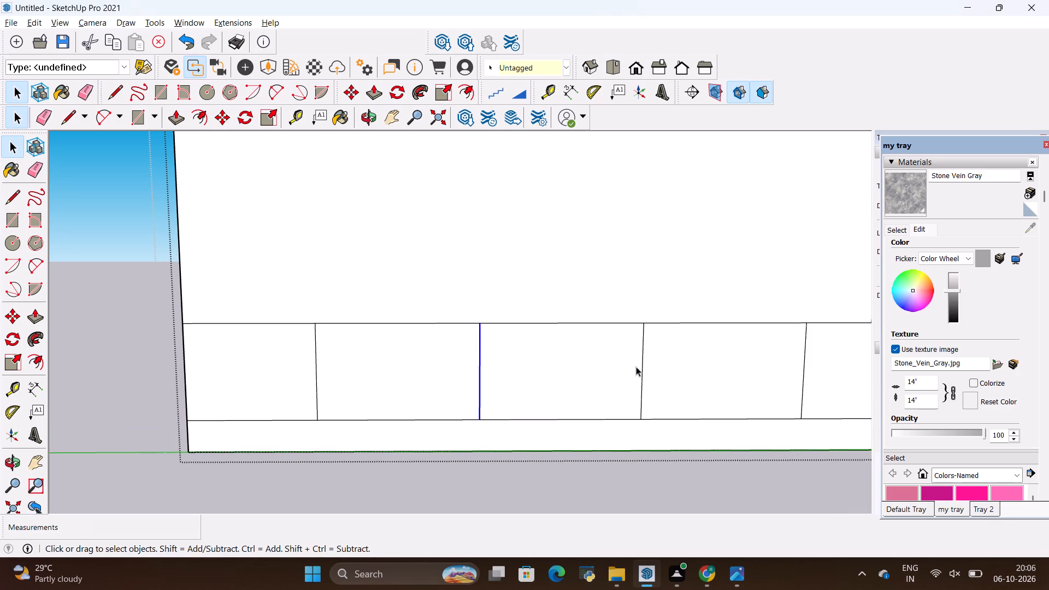
ctrl+click(643, 365)
ctrl+scroll(508, 361, down, 5)
ctrl+scroll(693, 373, up, 4)
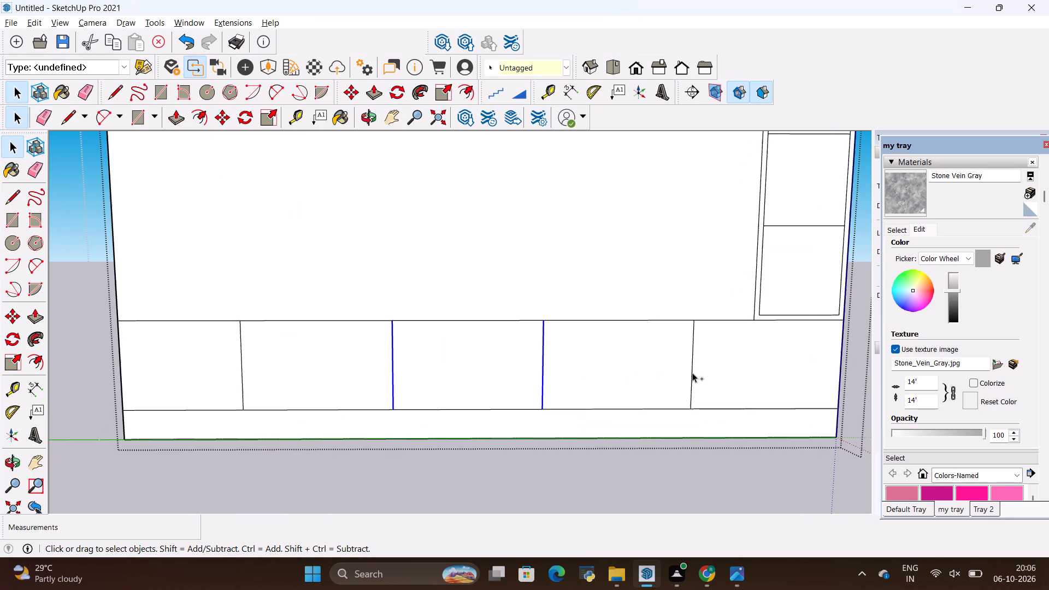
ctrl+click(692, 373)
ctrl+scroll(621, 363, down, 5)
ctrl+scroll(749, 366, up, 7)
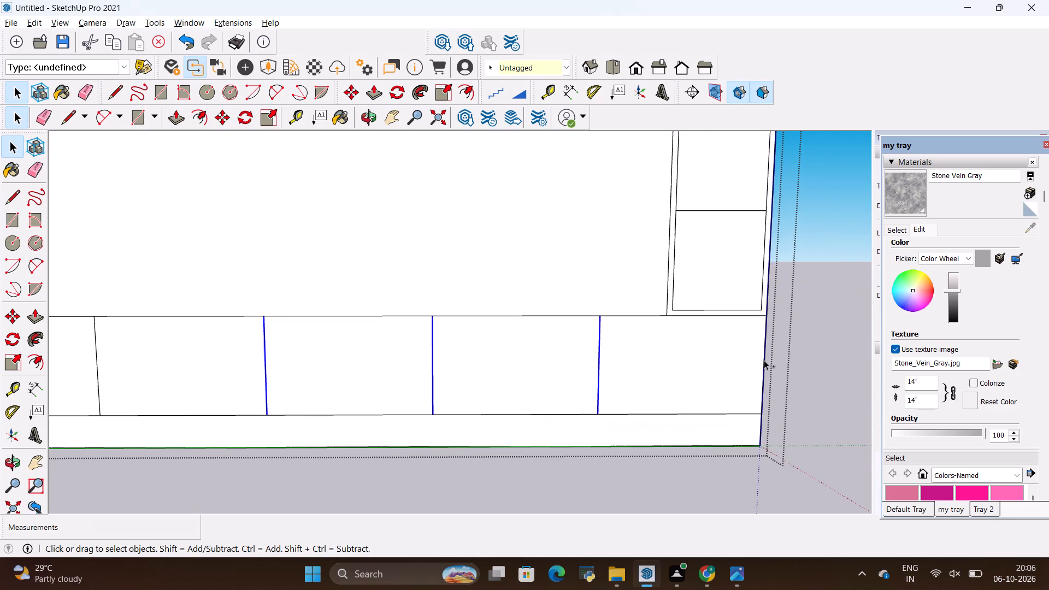
key(m)
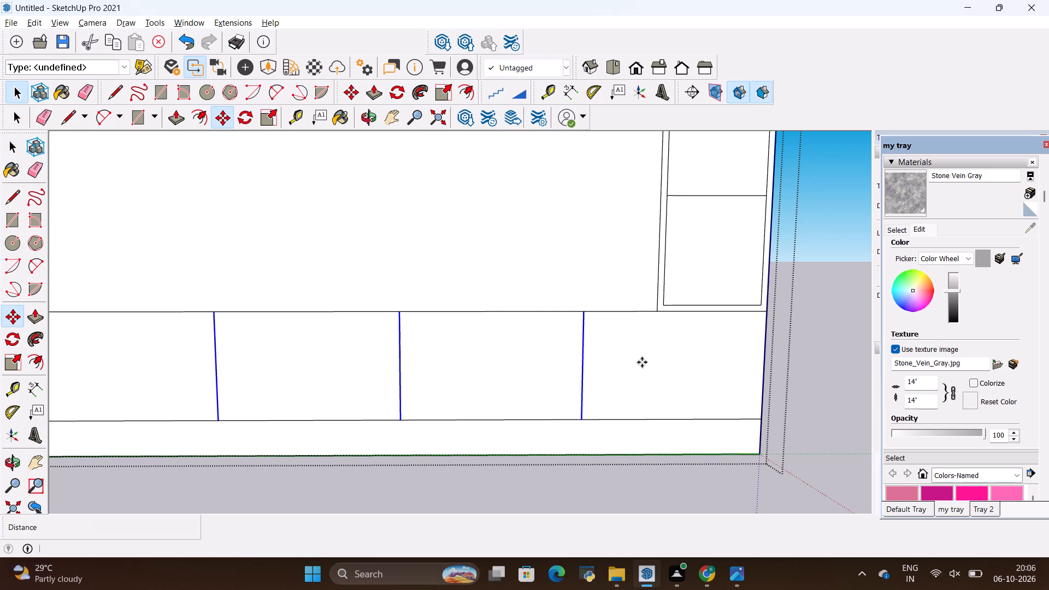
click(584, 393)
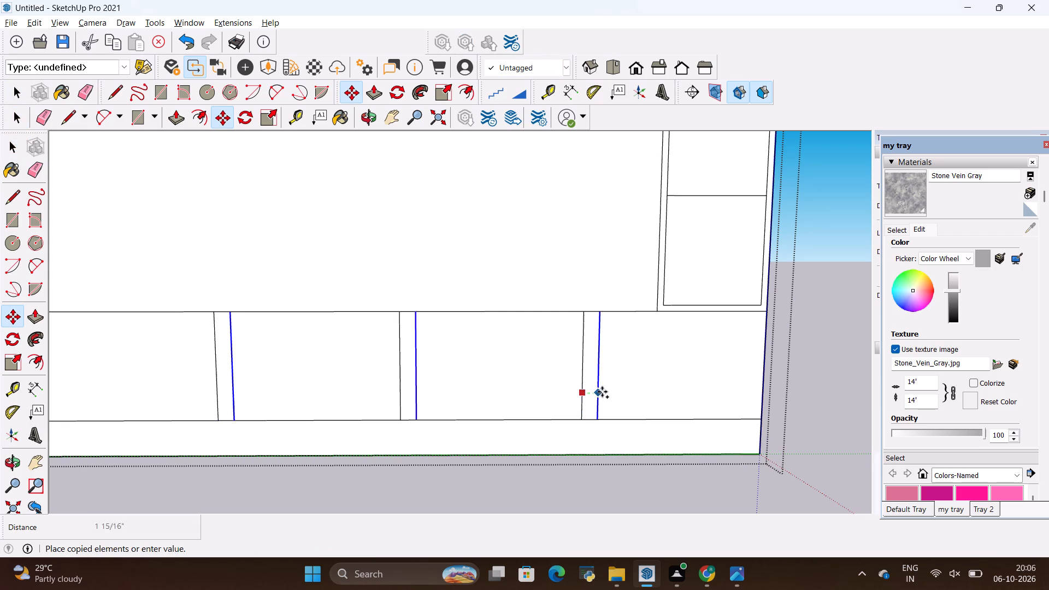
text(.3)
key(shift+quotedbl)
key(Return)
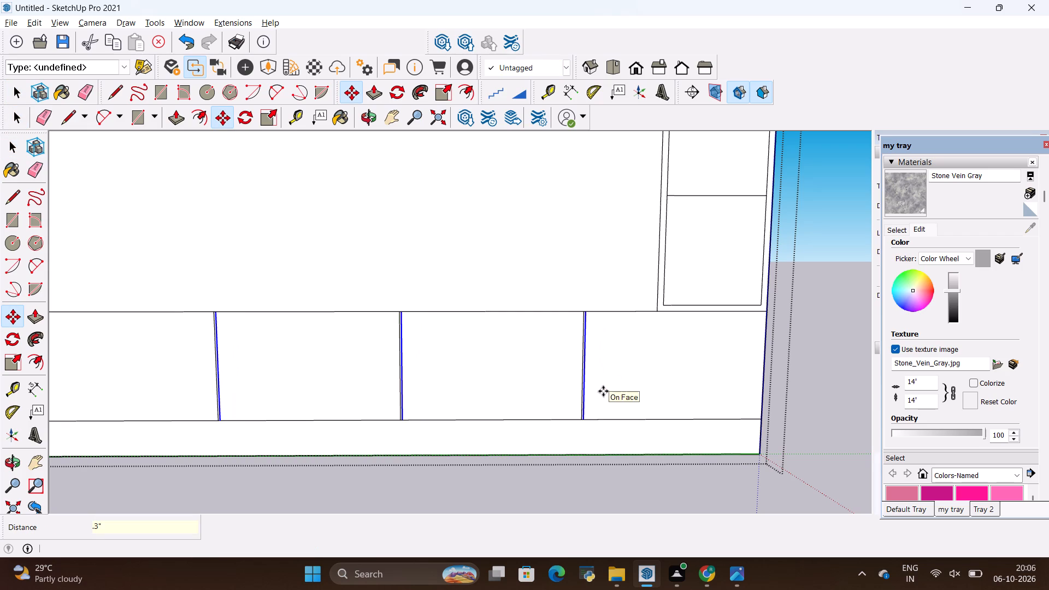
key(space)
click(622, 497)
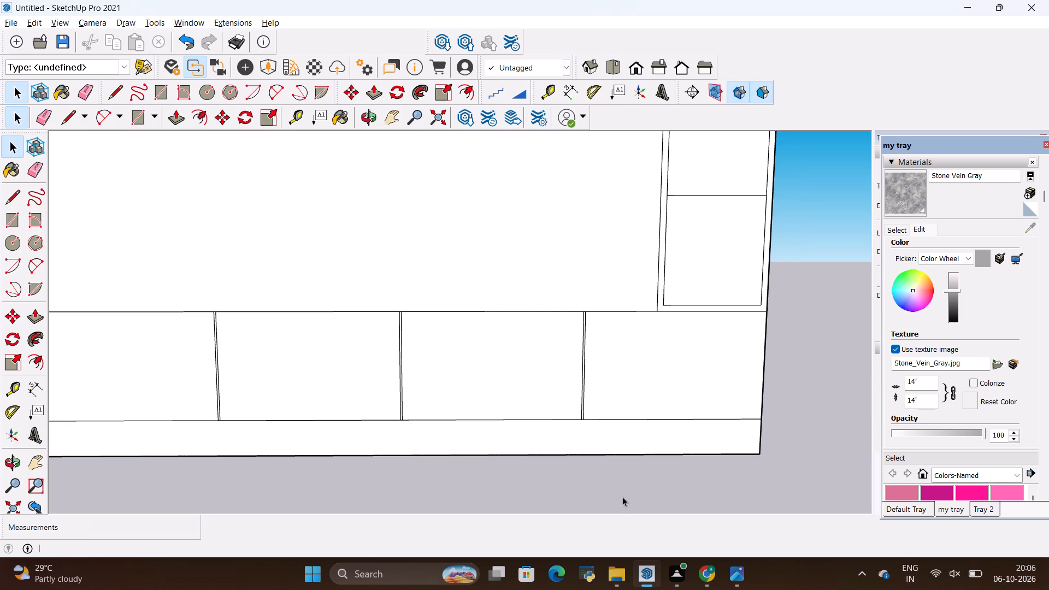
Reopen the wall group and check the drawer fronts and narrow joint strips as separate faces.
scroll(578, 374, up, 10)
click(584, 272)
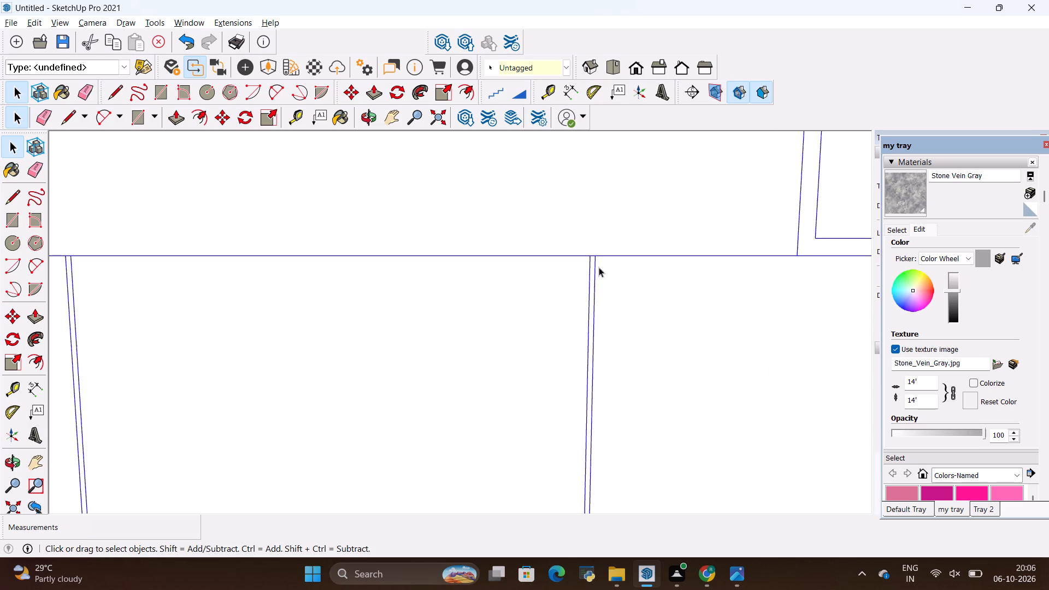
double_click(553, 280)
click(552, 280)
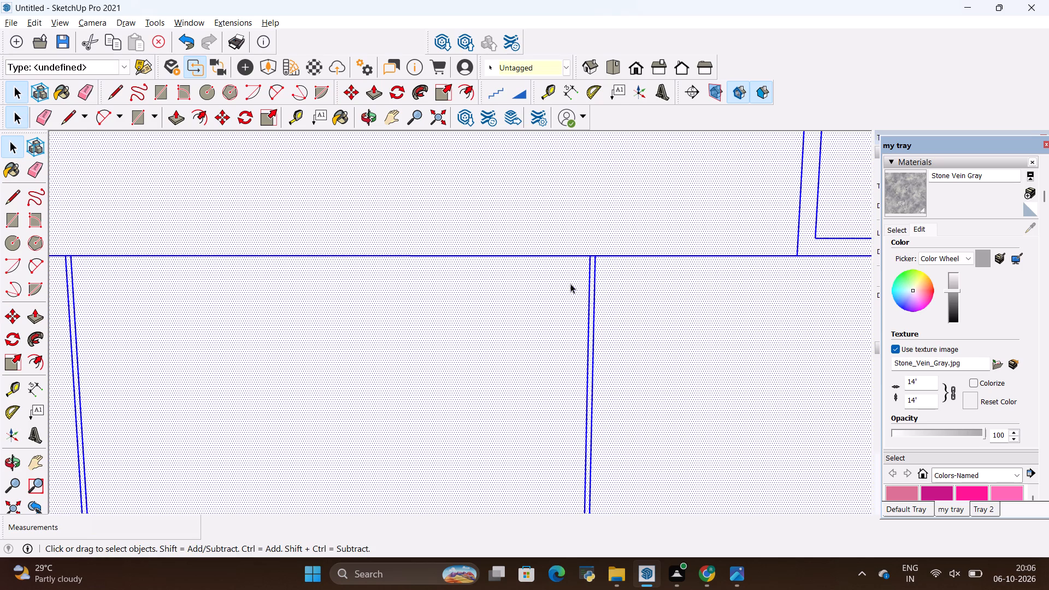
click(570, 284)
click(591, 279)
click(606, 276)
click(564, 287)
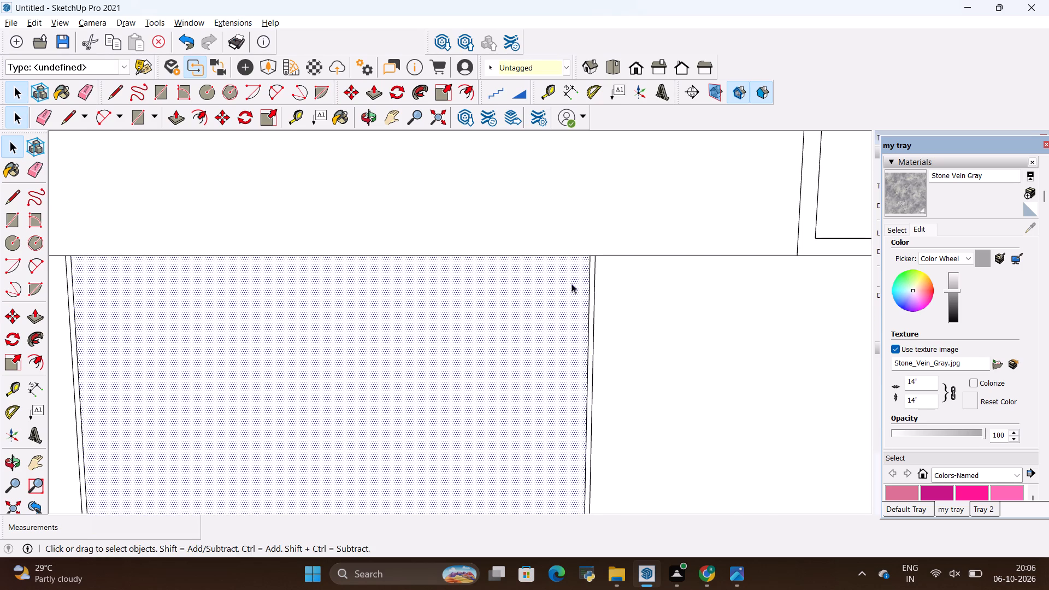
scroll(585, 273, up, 5)
click(594, 264)
scroll(609, 258, down, 14)
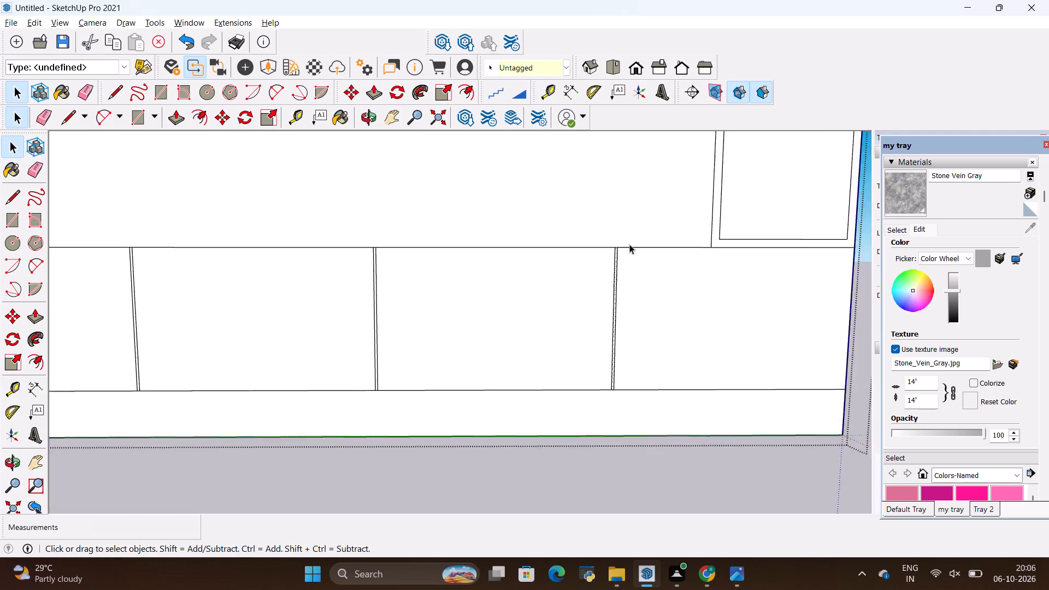
click(230, 310)
click(93, 312)
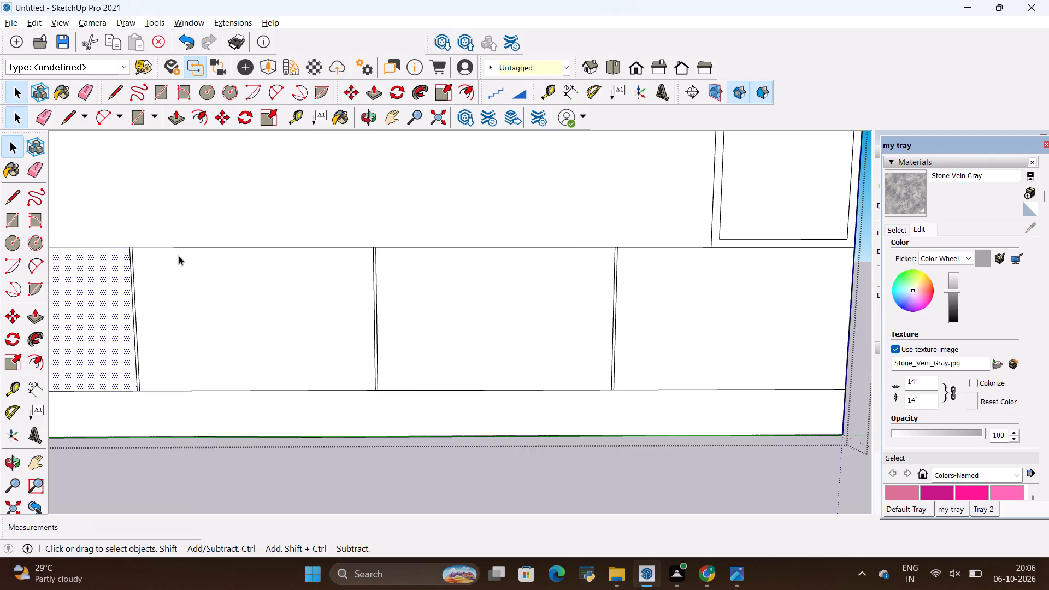
Compare the overall wall layout with the reference image, examining the arched panel, shelf column and console.
key(alt+Tab)
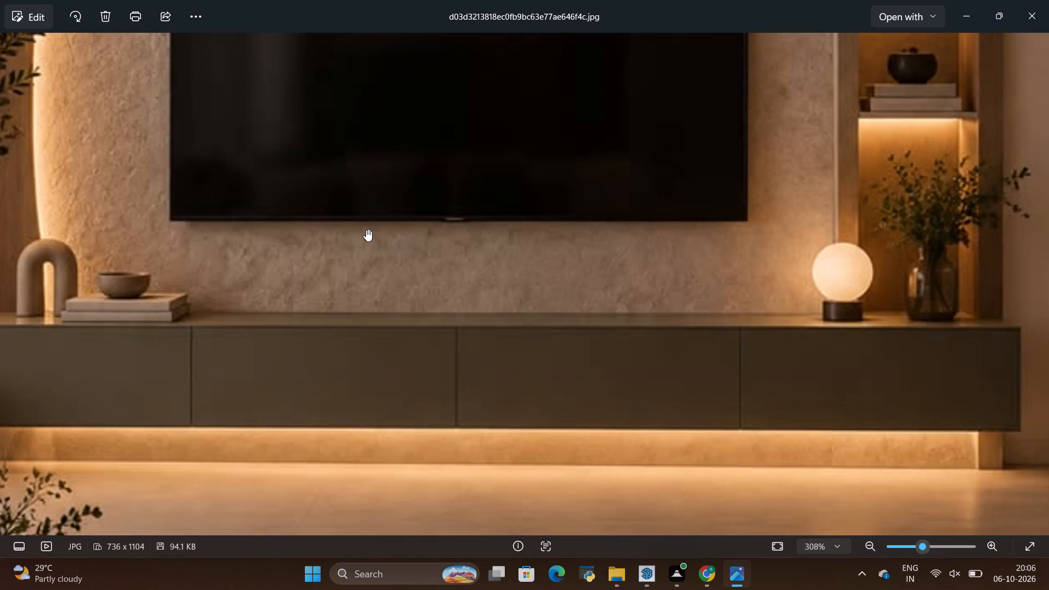
scroll(366, 233, down, 15)
scroll(549, 73, up, 4)
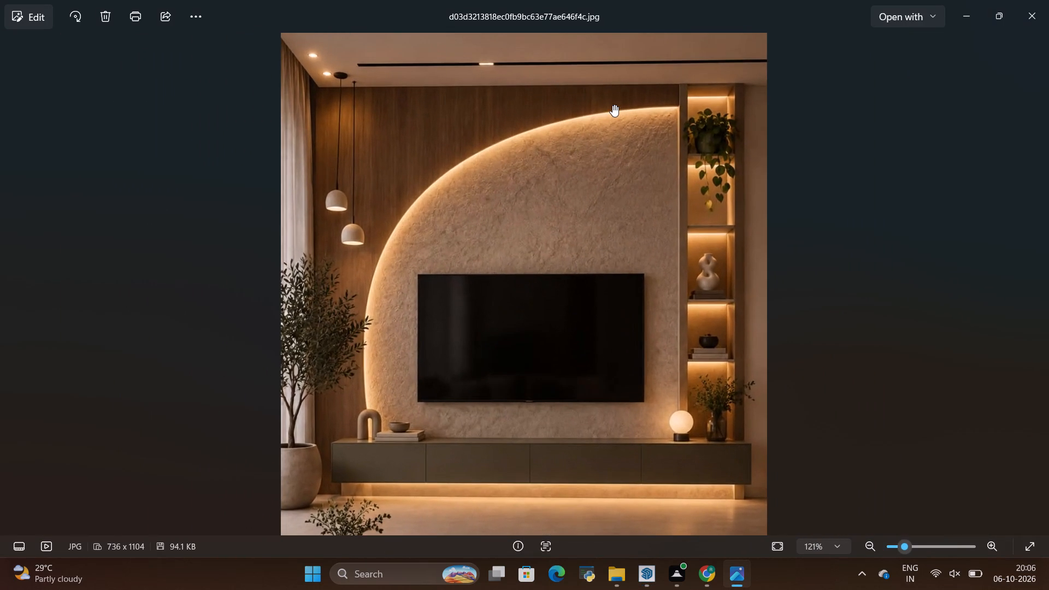
key(alt+Tab)
scroll(613, 207, down, 6)
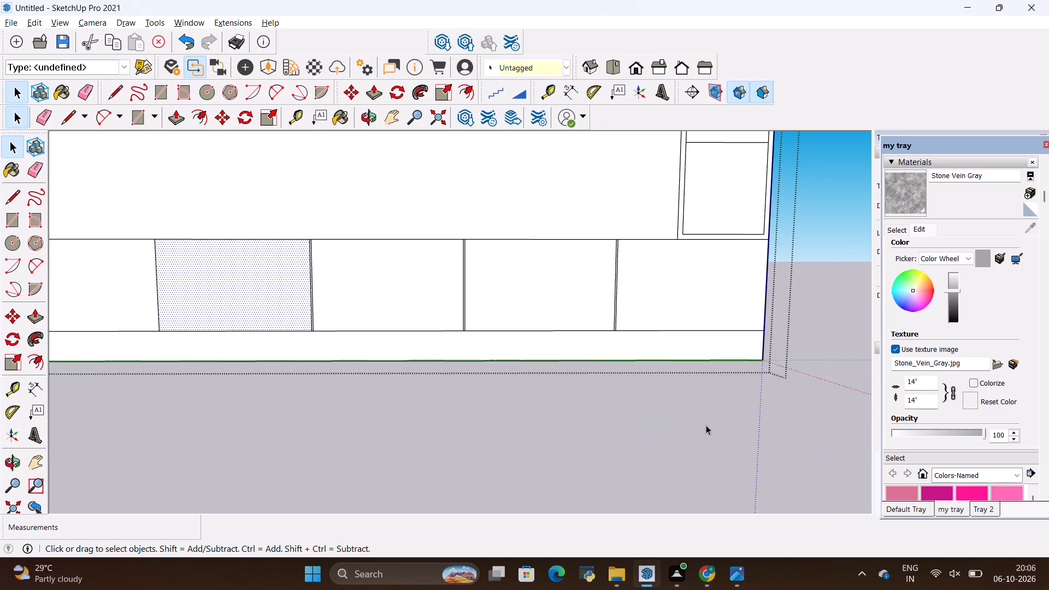
scroll(696, 415, down, 14)
key(alt+Tab)
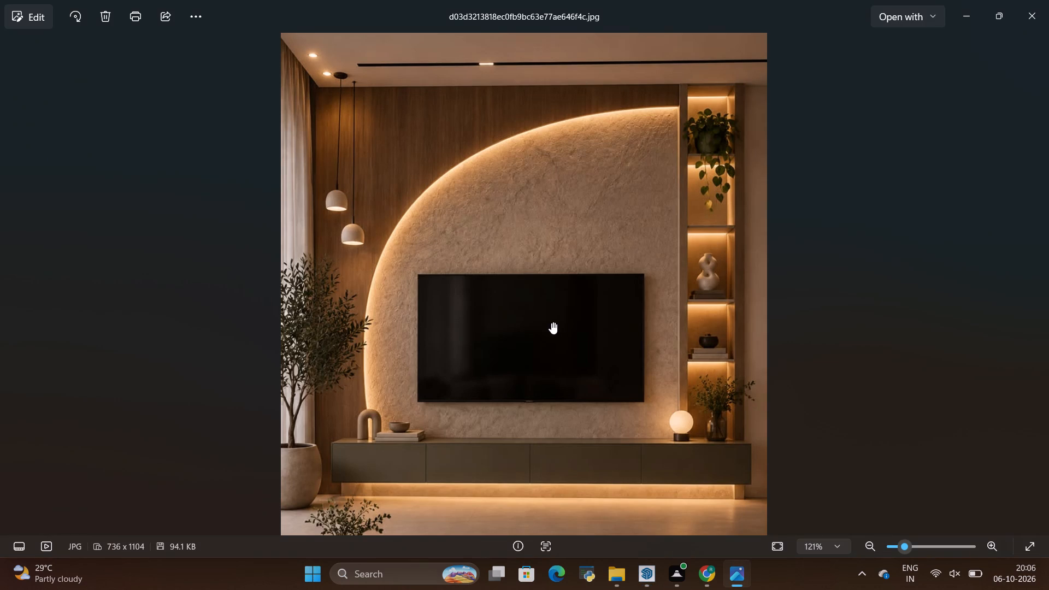
key(alt+Tab)
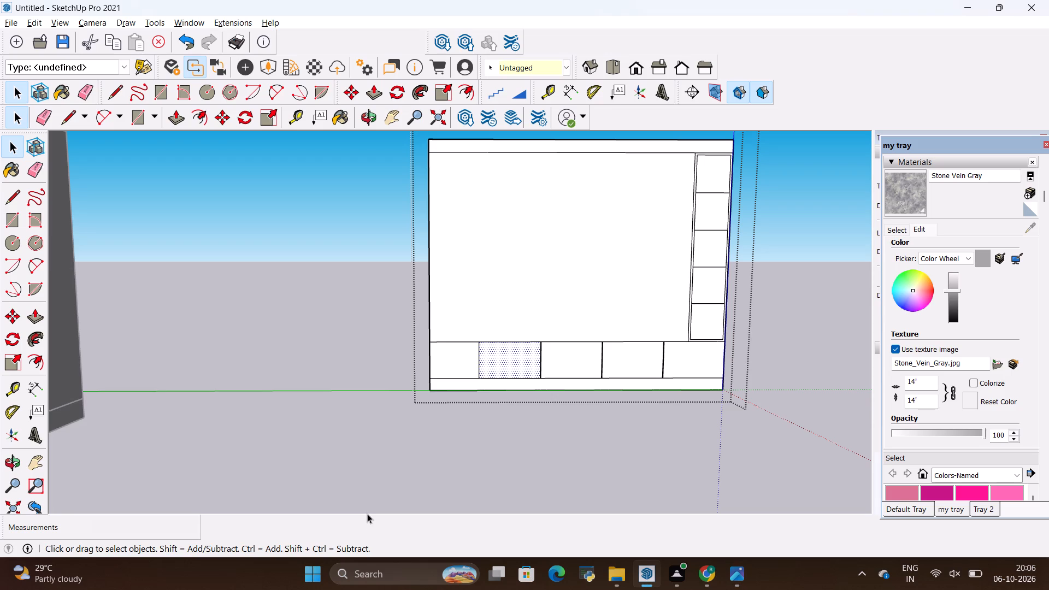
Following the reference arch, draw a two-point arc from the first drawer's top edge to the shelf column's upper inner edge, bulge about 2' 9".
key(alt+Tab)
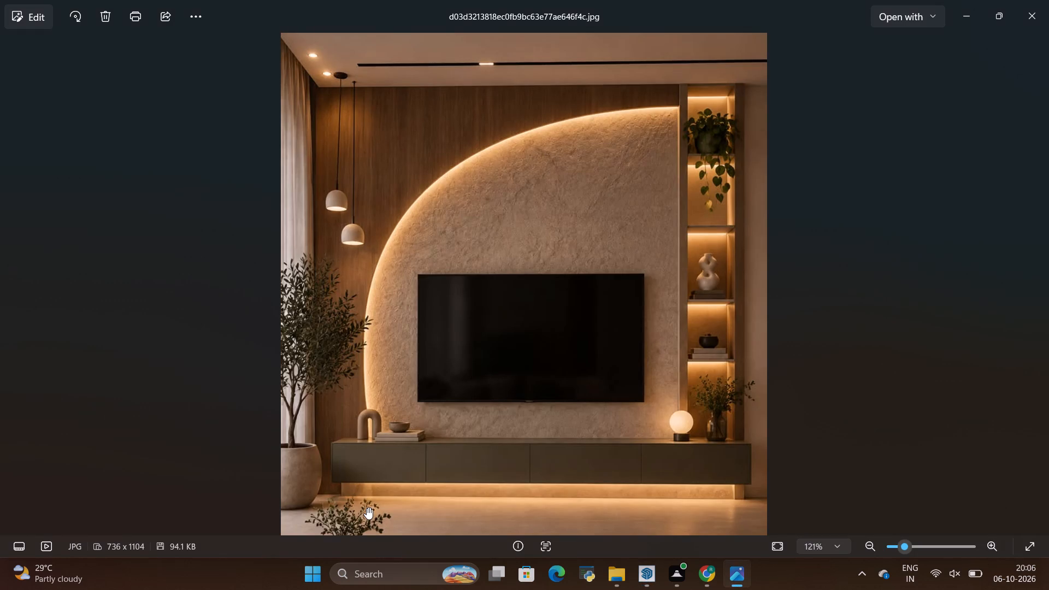
key(alt+Tab)
key(alt+Tab)
key(alt+Tab)
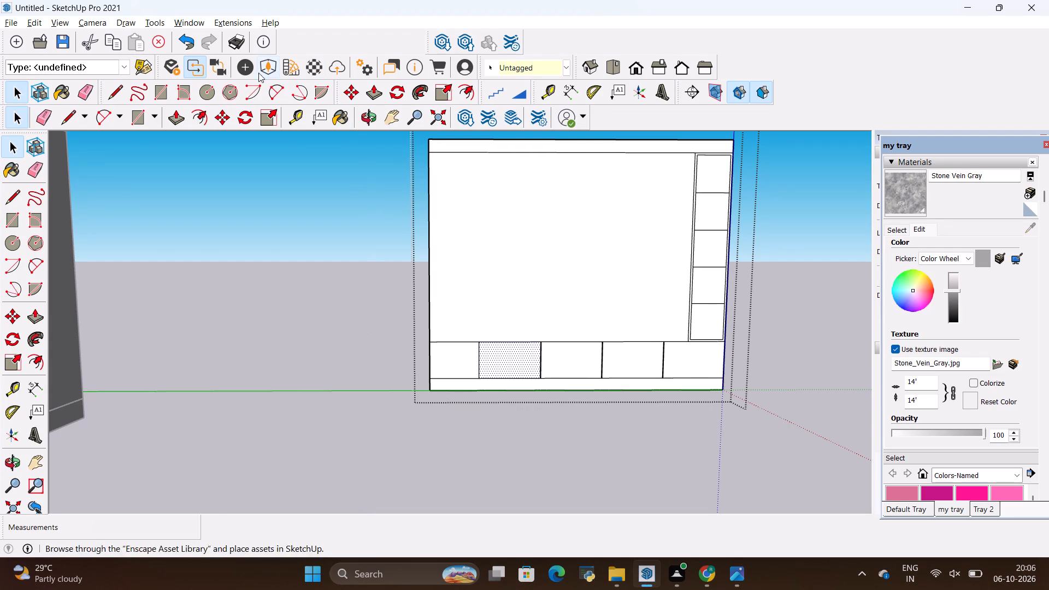
click(272, 87)
key(alt+Tab)
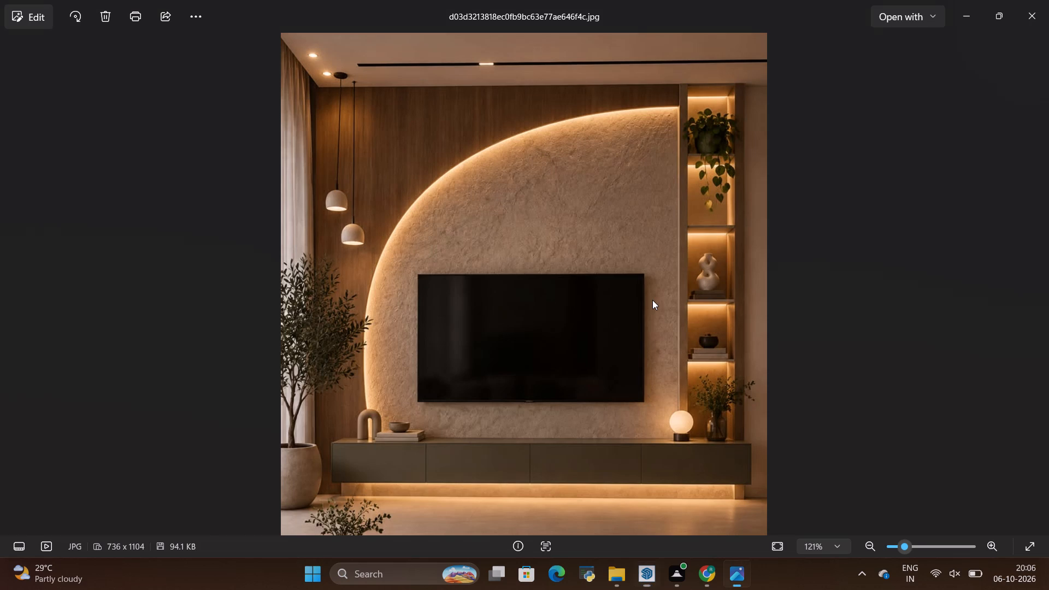
key(alt+Tab)
scroll(441, 358, up, 3)
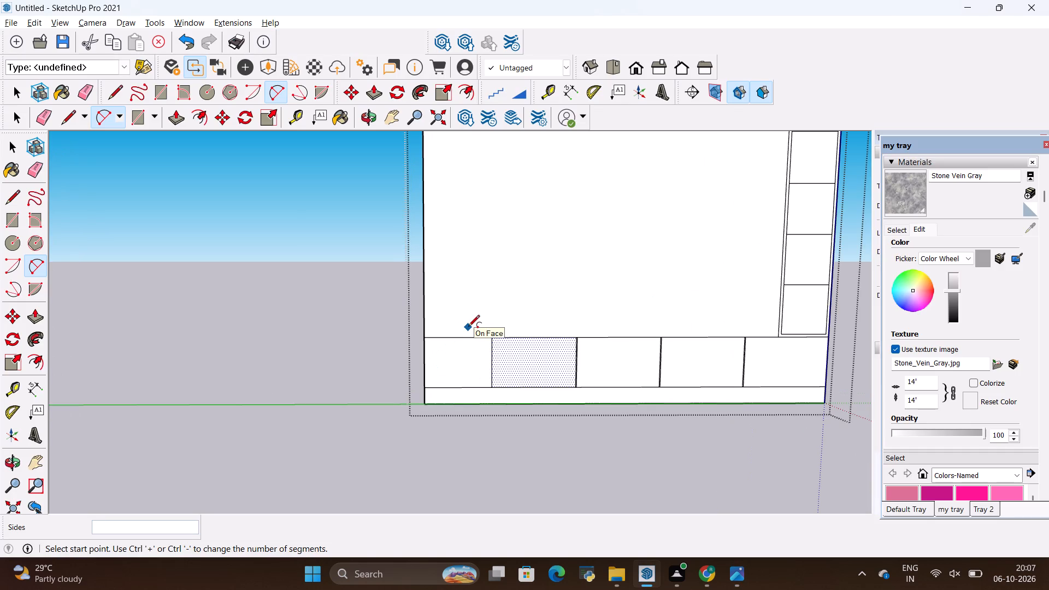
key(alt+Tab)
key(alt+Tab)
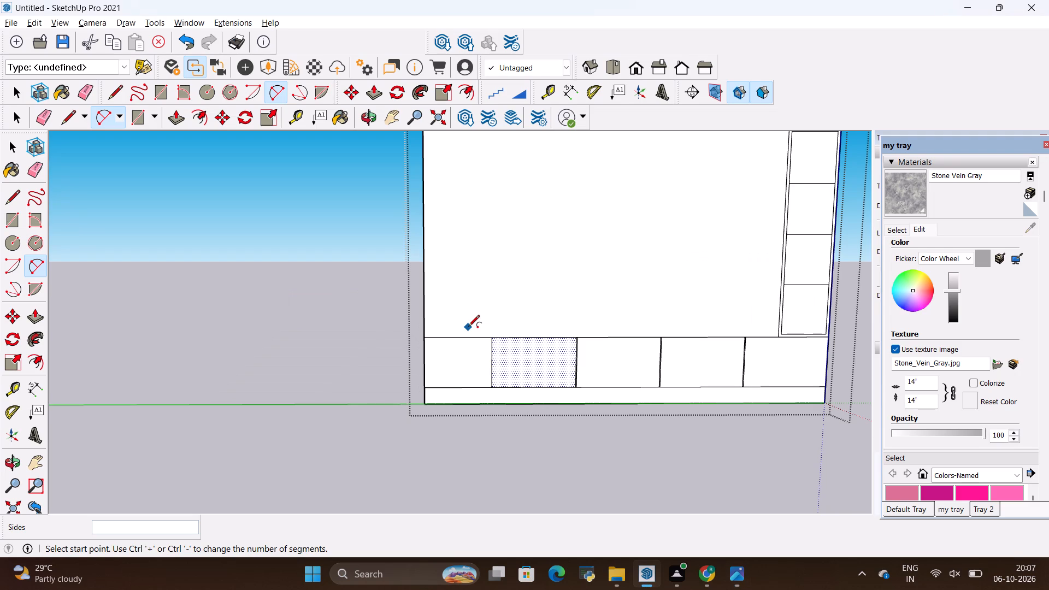
key(alt+Tab)
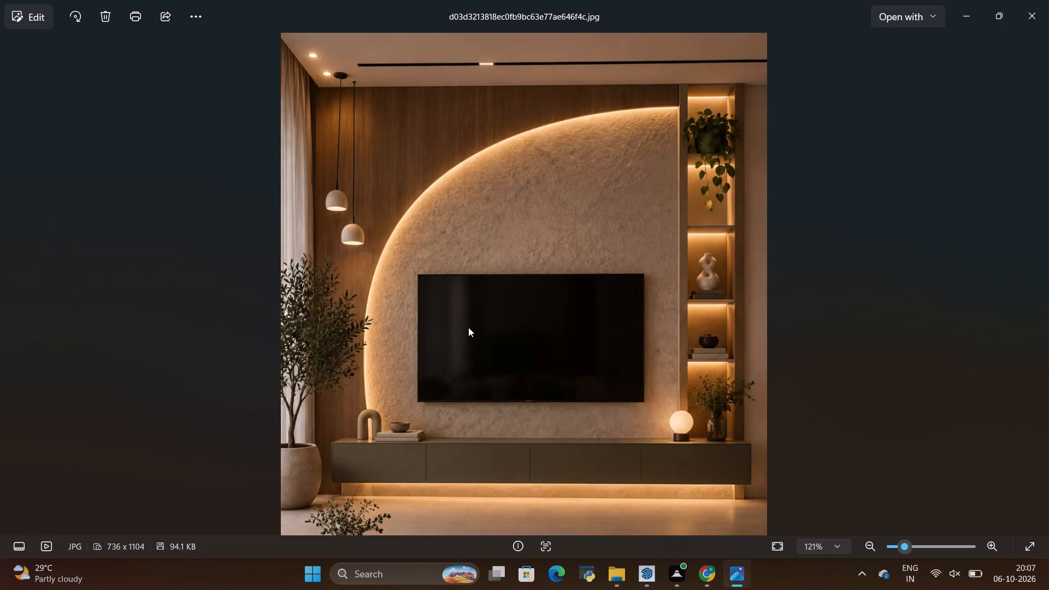
key(alt+Tab)
scroll(489, 327, up, 3)
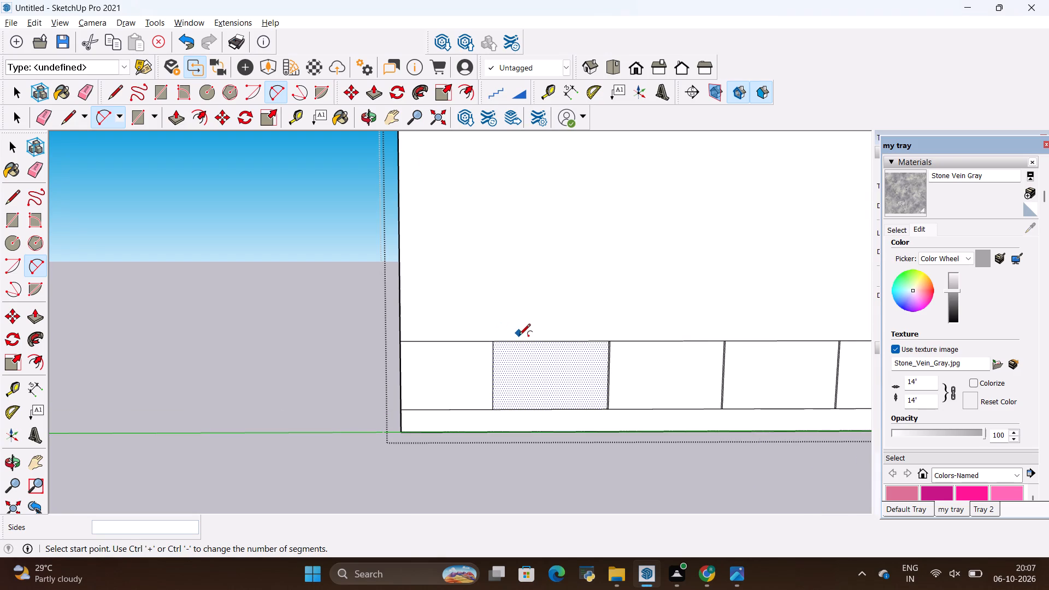
click(519, 341)
scroll(443, 393, down, 11)
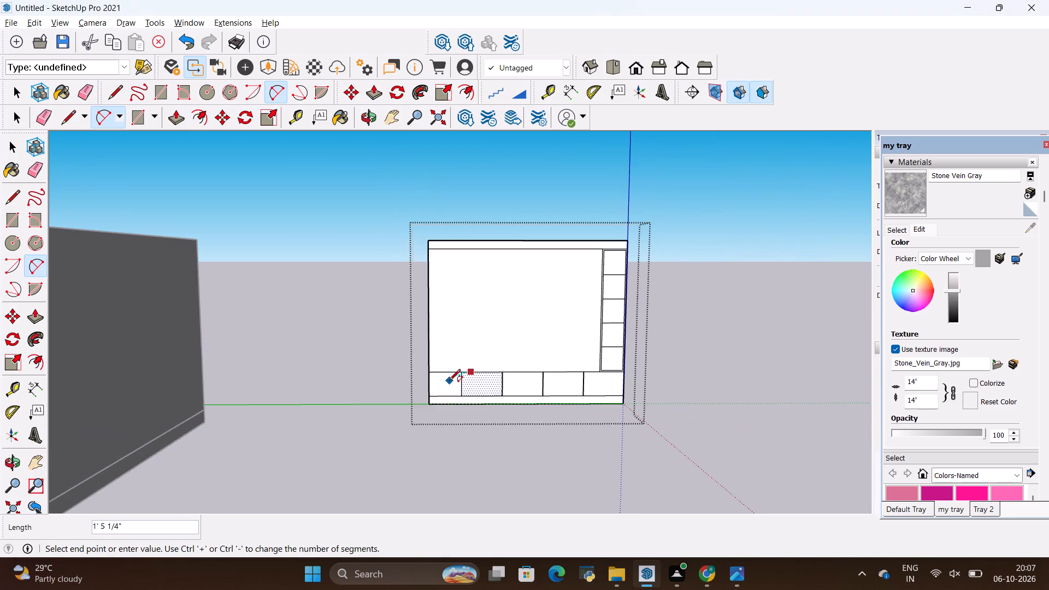
key(alt+Tab)
key(alt+Tab)
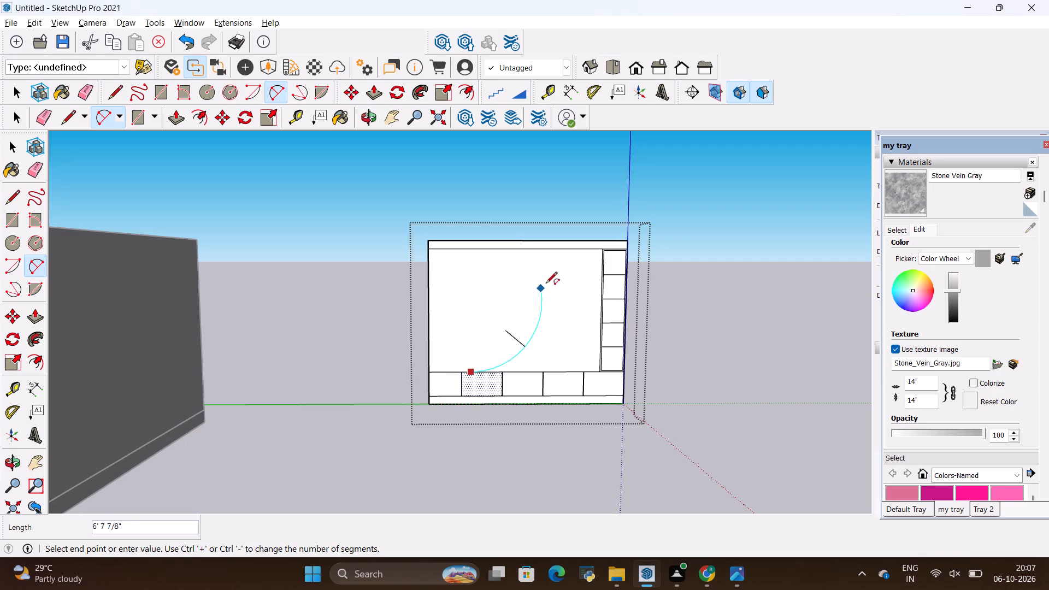
scroll(601, 264, up, 13)
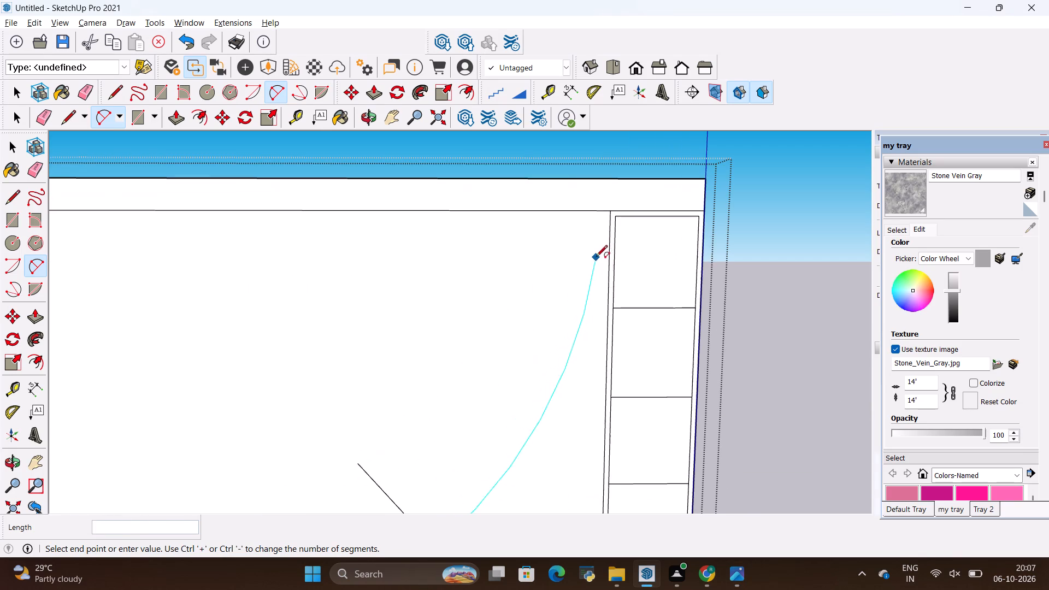
key(alt+Tab)
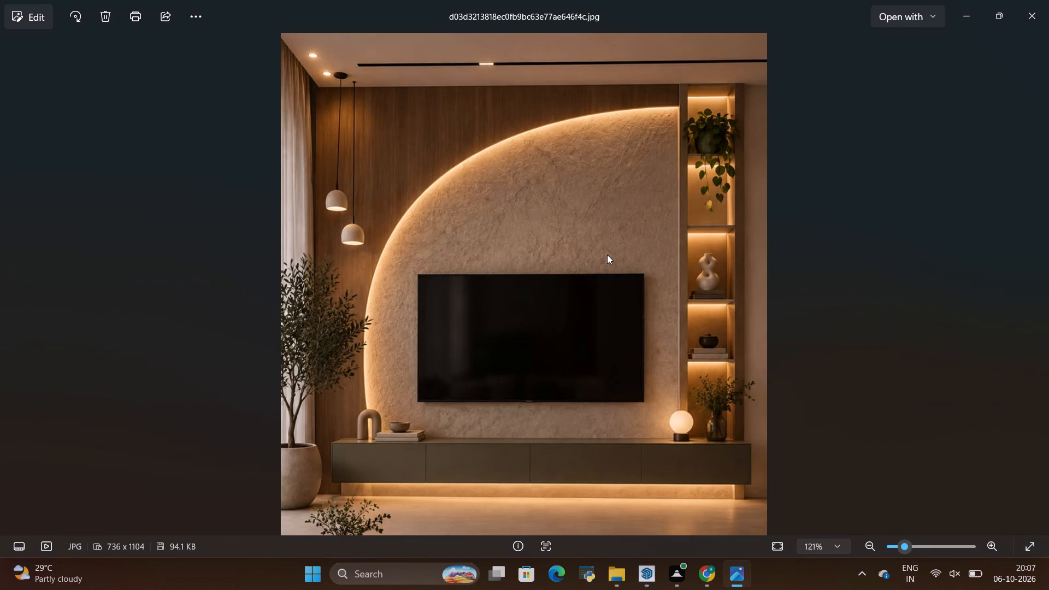
key(alt+Tab)
click(611, 251)
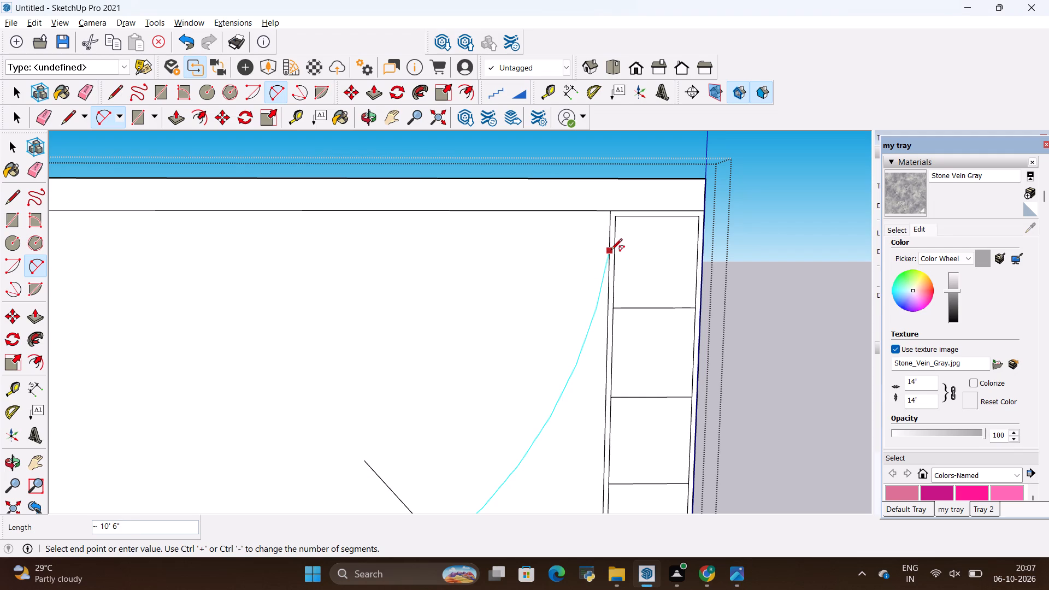
scroll(283, 263, down, 10)
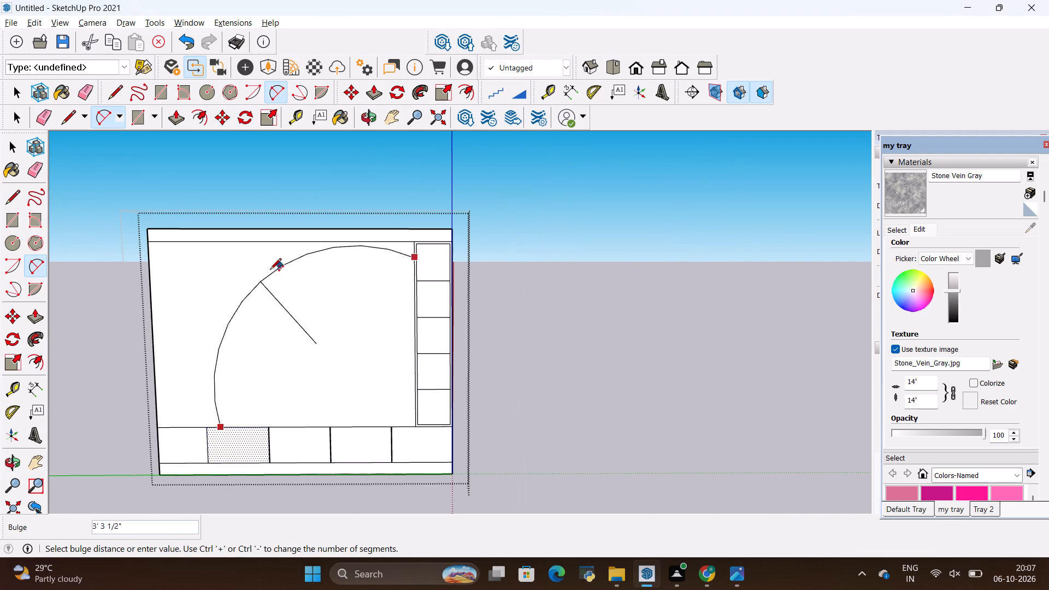
key(alt+Tab)
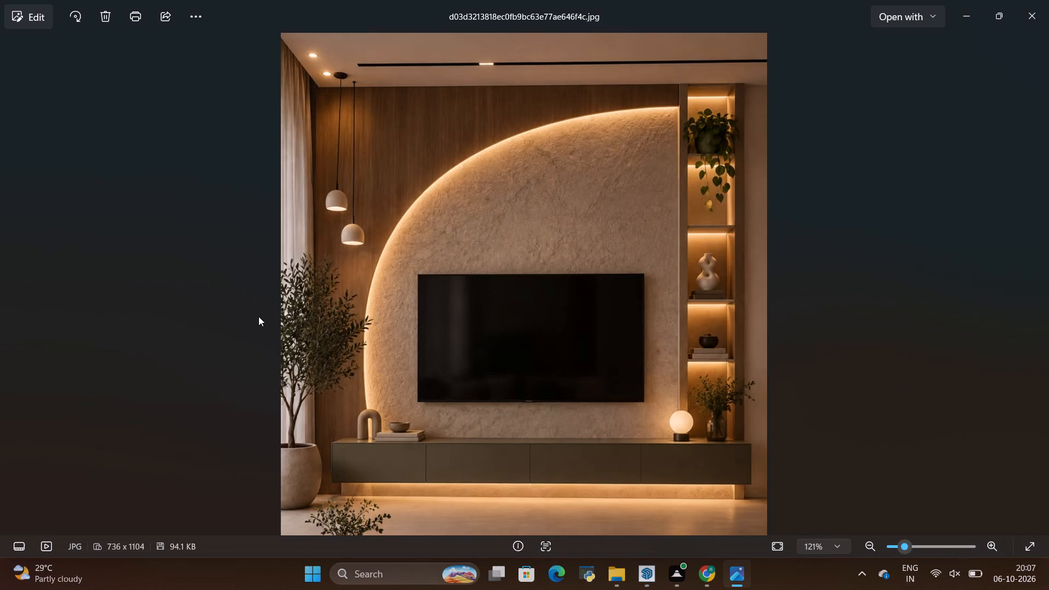
key(alt+Tab)
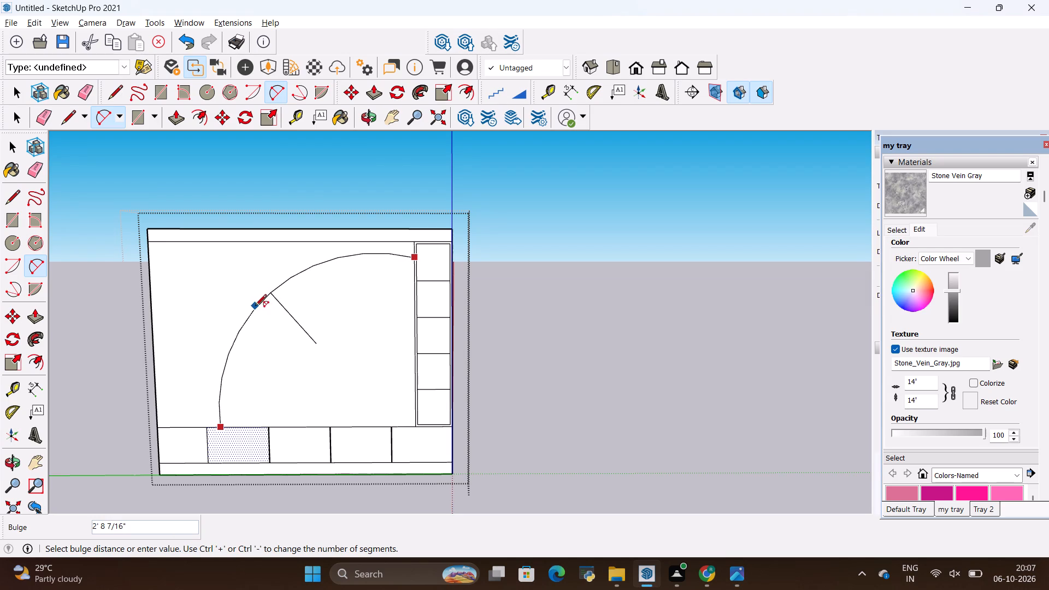
click(255, 306)
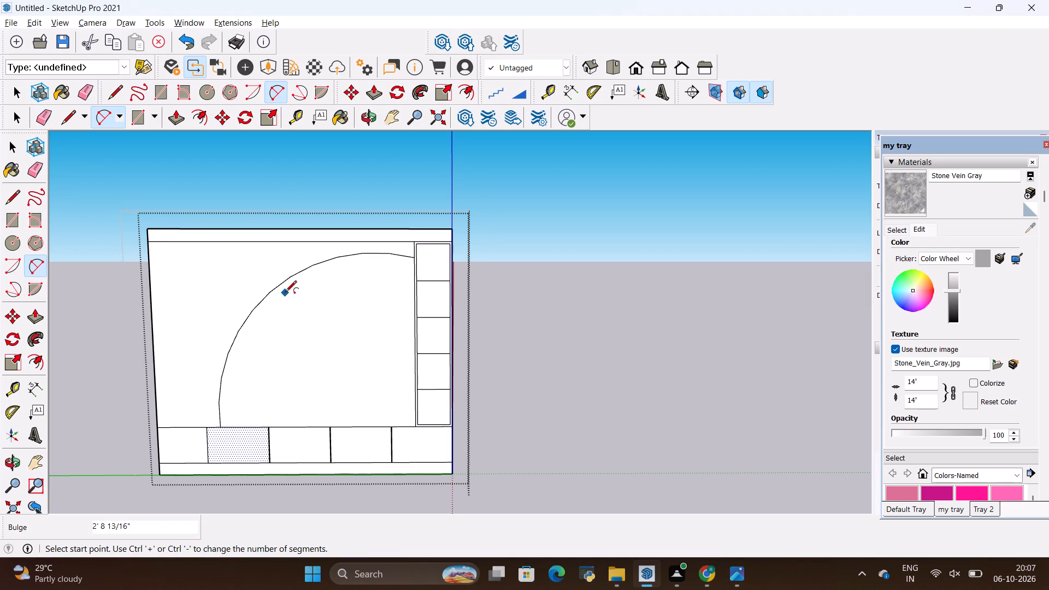
Set the arch curve's segment count to 120.
key(space)
click(279, 285)
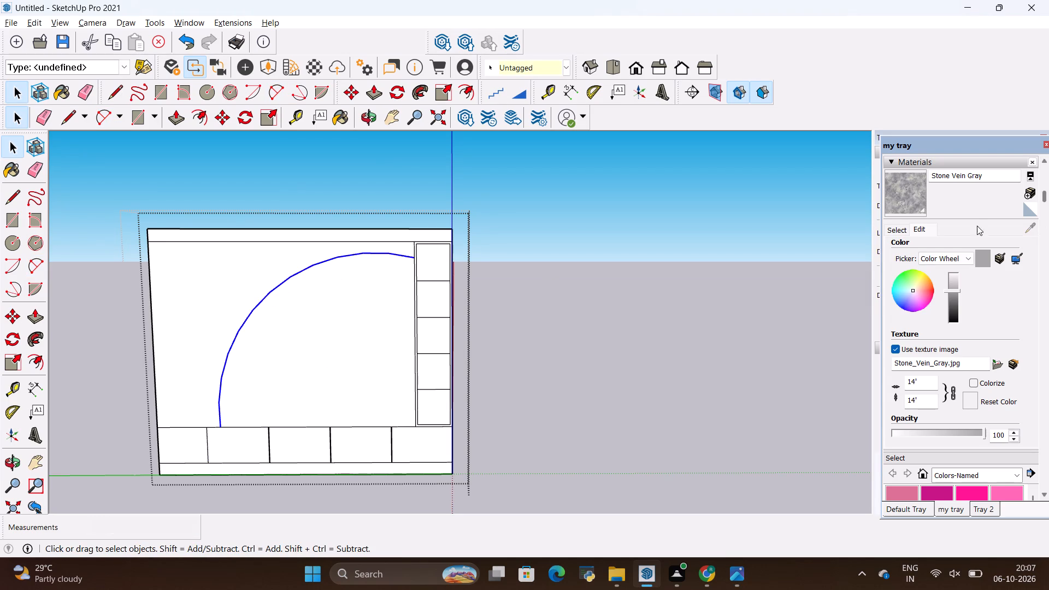
scroll(935, 226, up, 6)
click(982, 228)
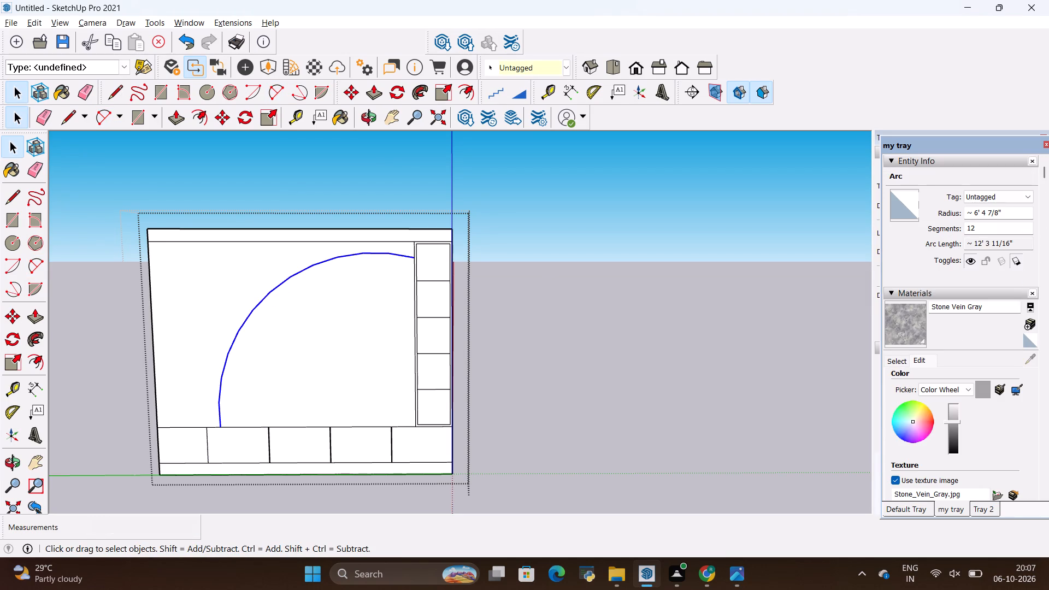
key(0)
key(Return)
key(space)
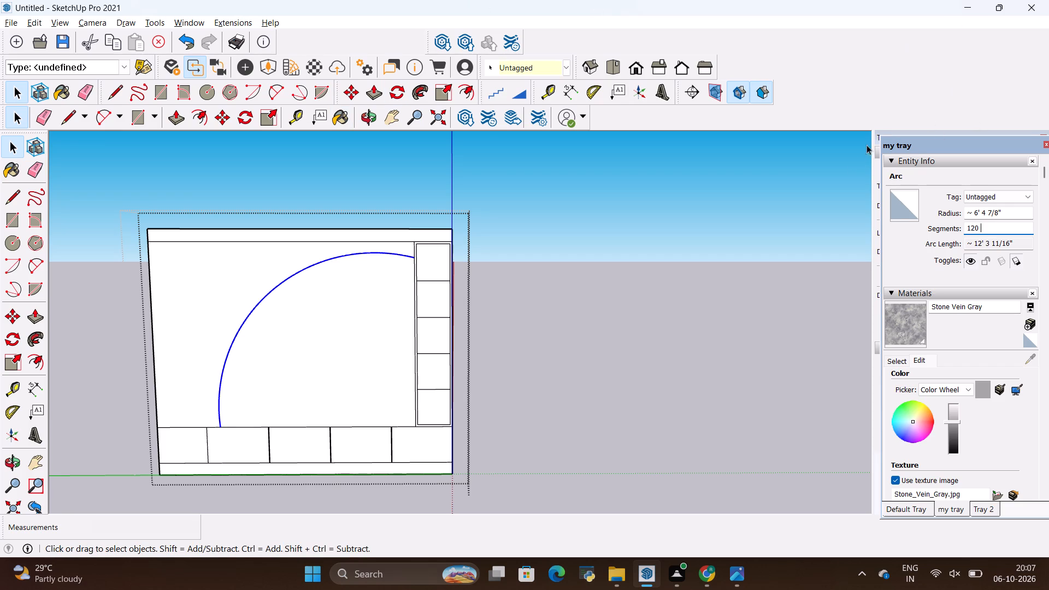
Select the faces inside and outside the arch, and compare the arch shape and wall layout with the reference image.
scroll(850, 169, down, 4)
scroll(417, 264, up, 3)
key(space)
click(408, 256)
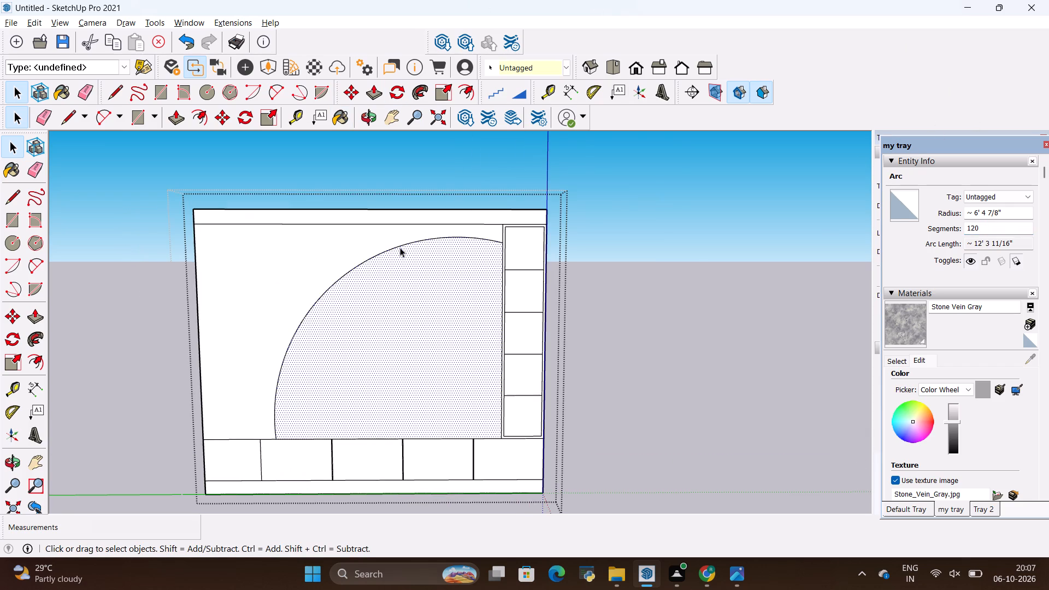
scroll(388, 239, up, 5)
click(381, 239)
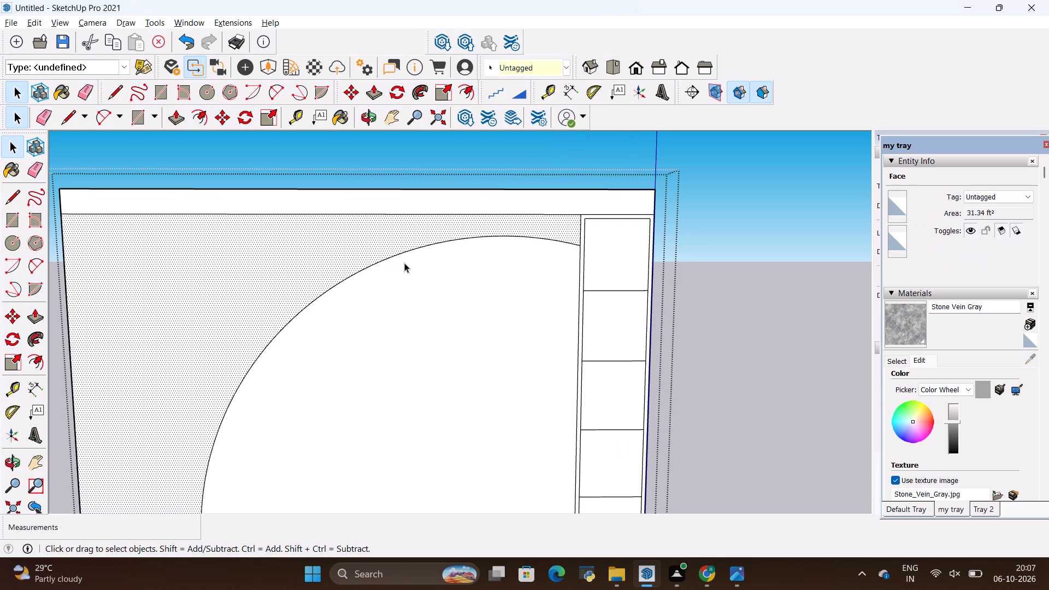
key(alt+Tab)
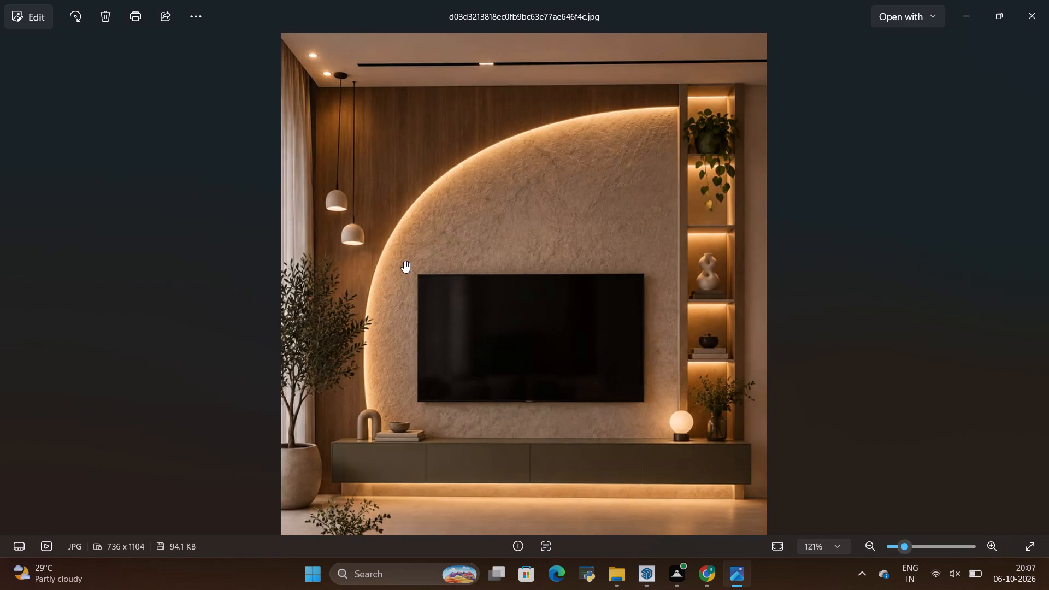
key(alt+Tab)
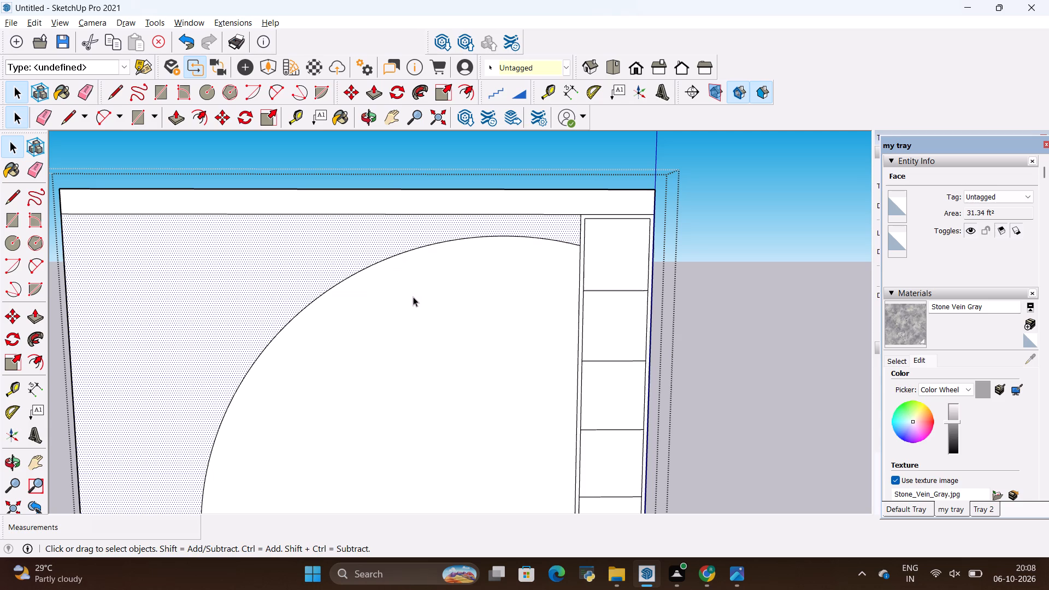
key(alt+Tab)
scroll(434, 136, up, 2)
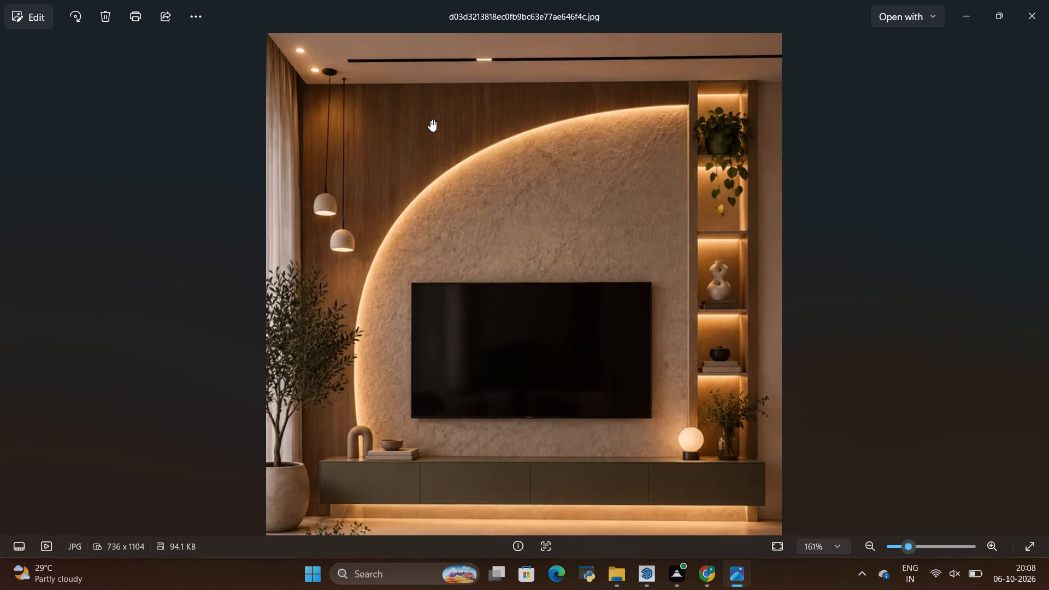
scroll(431, 120, up, 4)
scroll(310, 173, down, 10)
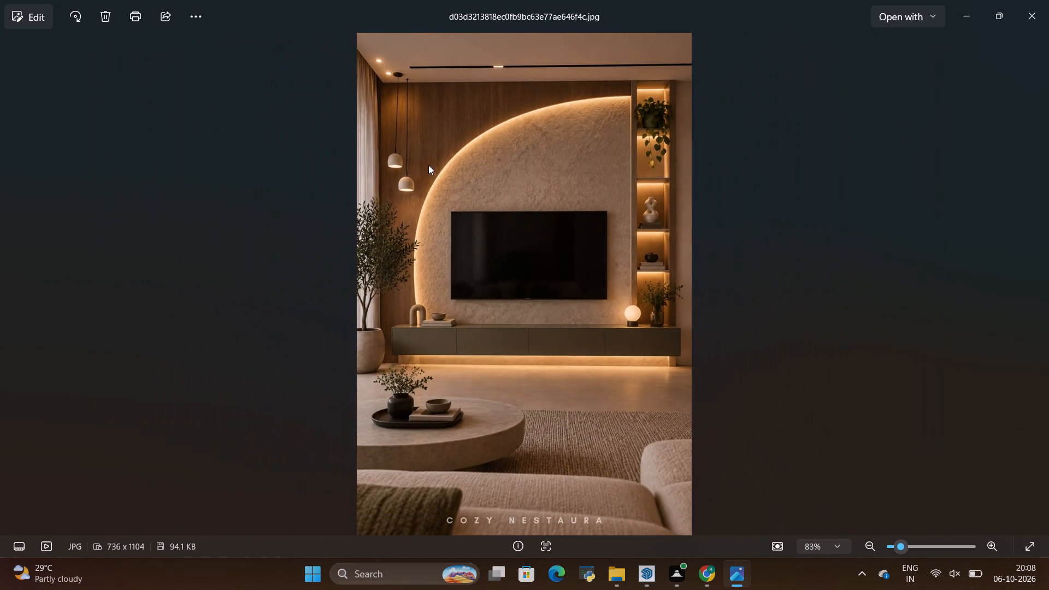
scroll(443, 149, up, 3)
key(alt+Tab)
scroll(514, 290, down, 4)
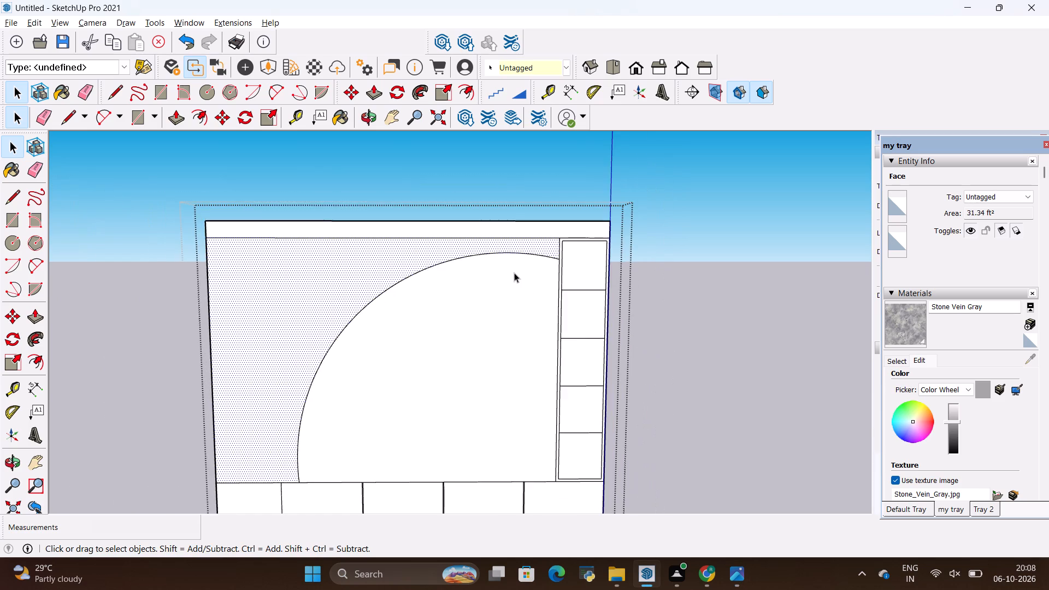
scroll(514, 273, down, 6)
scroll(487, 381, up, 4)
scroll(446, 237, up, 2)
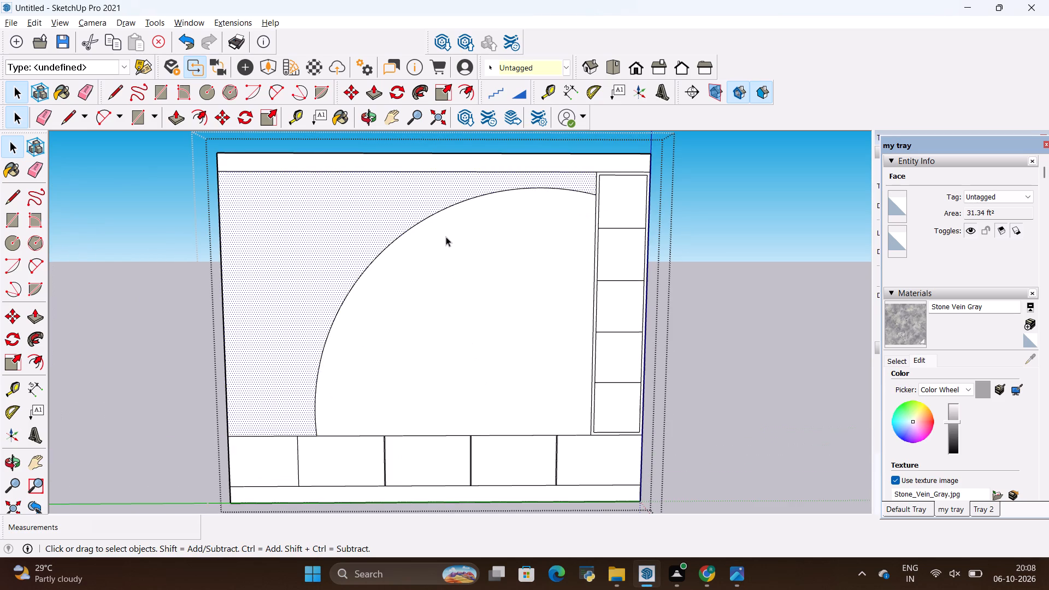
scroll(446, 237, down, 2)
key(alt+Tab)
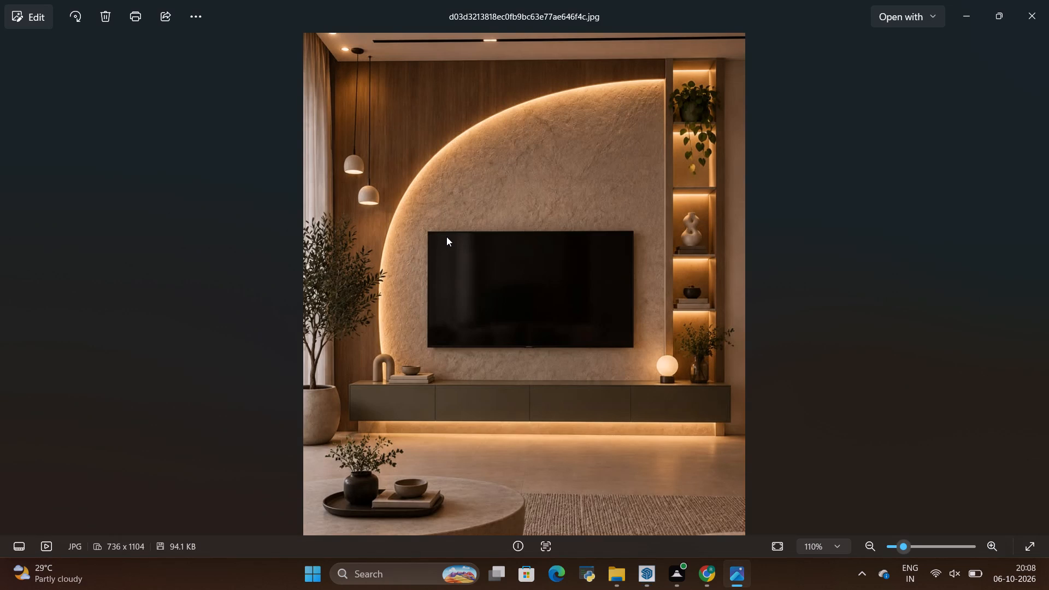
key(alt+Tab)
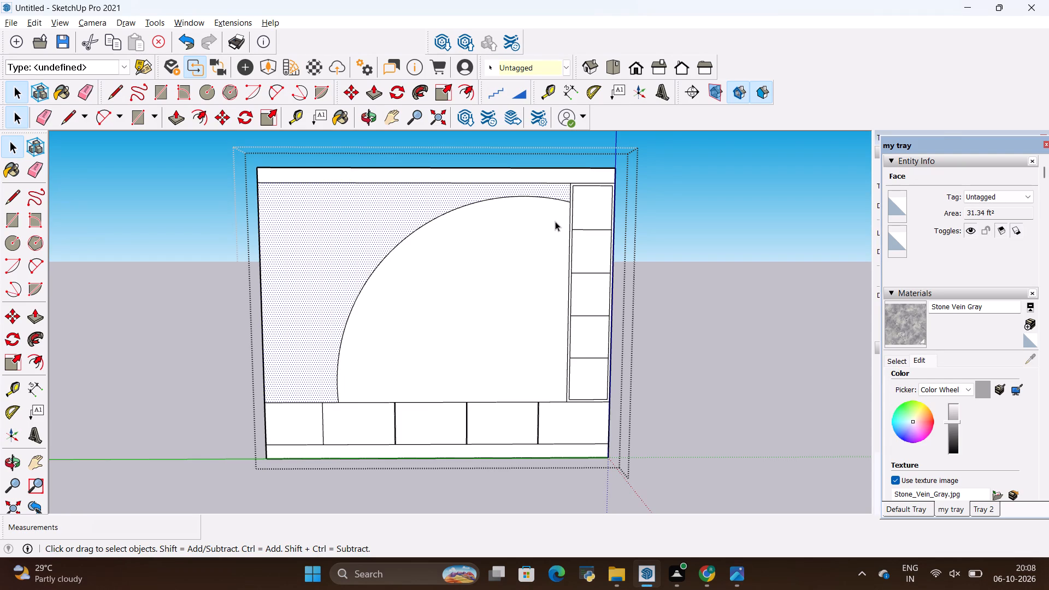
key(alt+Tab)
key(alt+Tab)
Push/pull the console-height end face beside the first drawer, opposite the shelf column, outward by 18".
key(p)
click(303, 428)
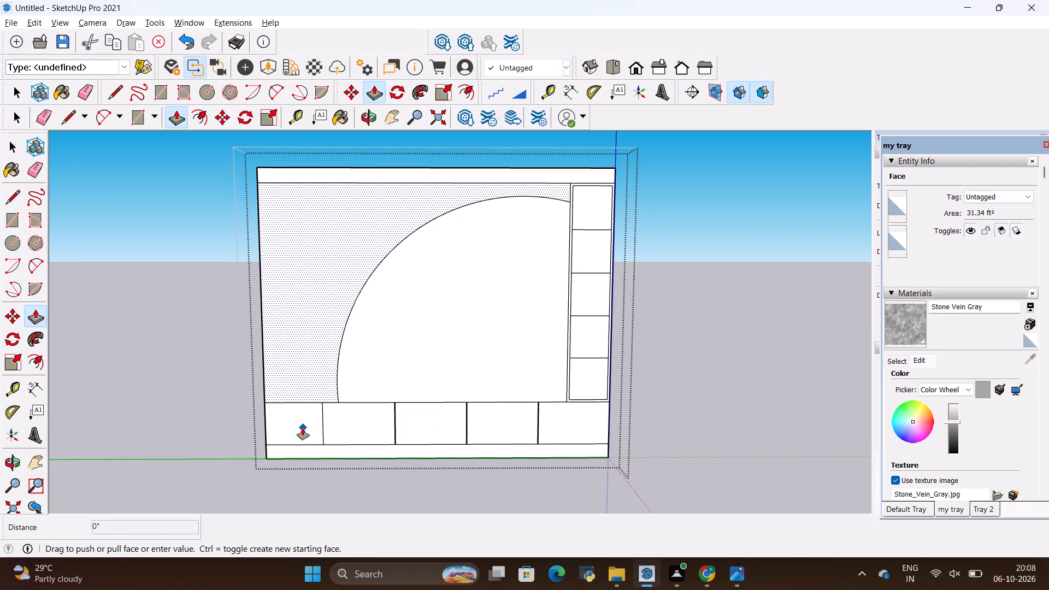
key(Escape)
click(304, 427)
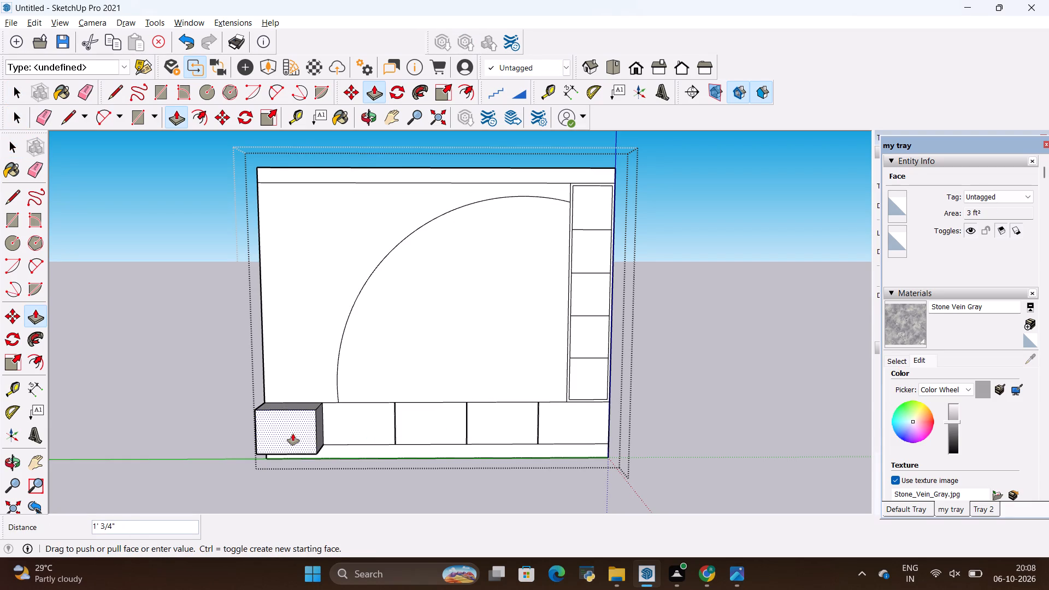
key(BackSpace)
text(18)
key(shift+quotedbl)
key(Return)
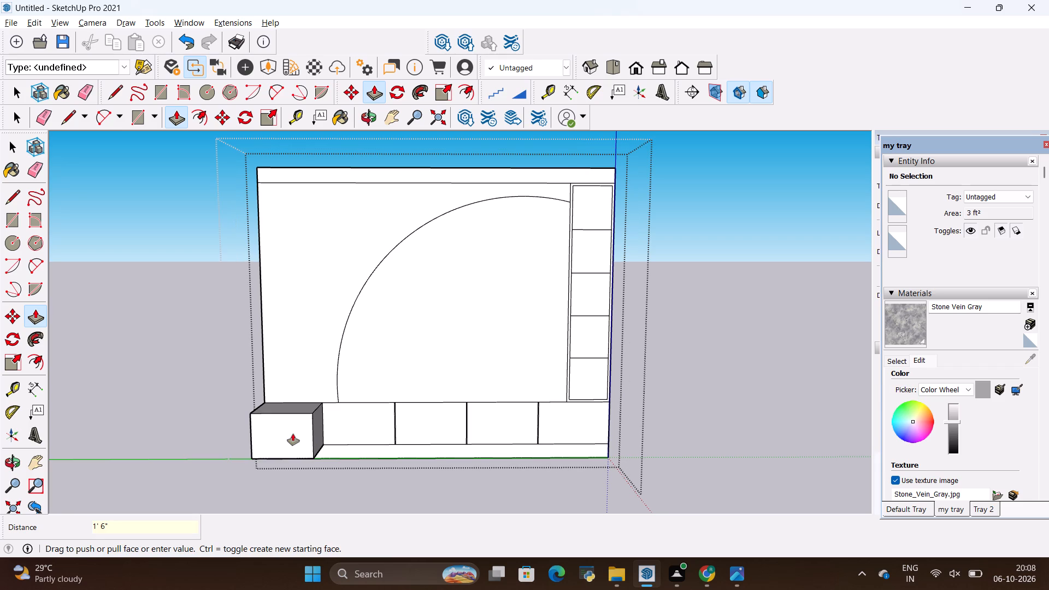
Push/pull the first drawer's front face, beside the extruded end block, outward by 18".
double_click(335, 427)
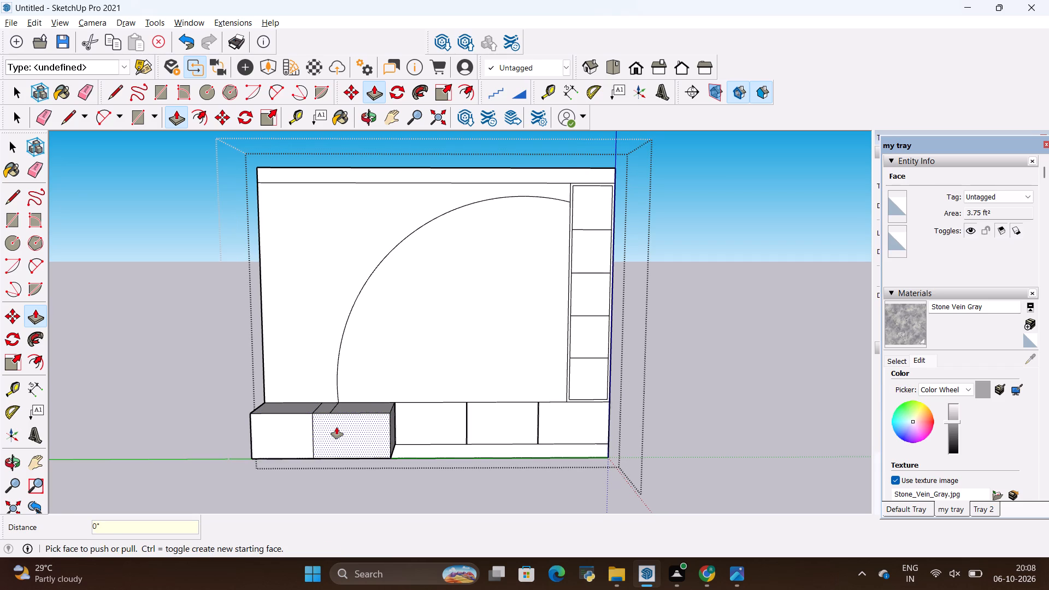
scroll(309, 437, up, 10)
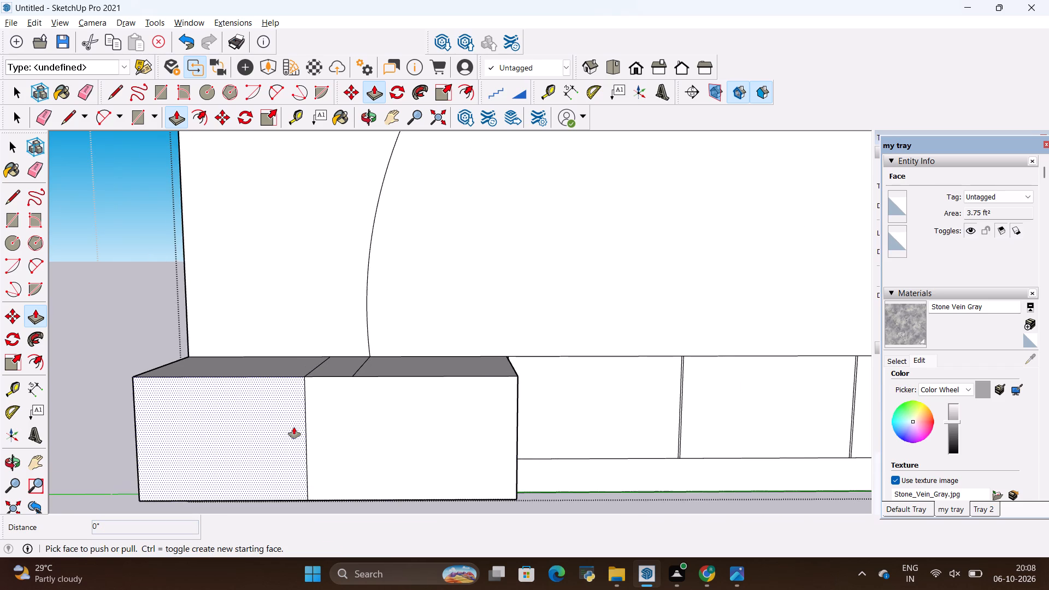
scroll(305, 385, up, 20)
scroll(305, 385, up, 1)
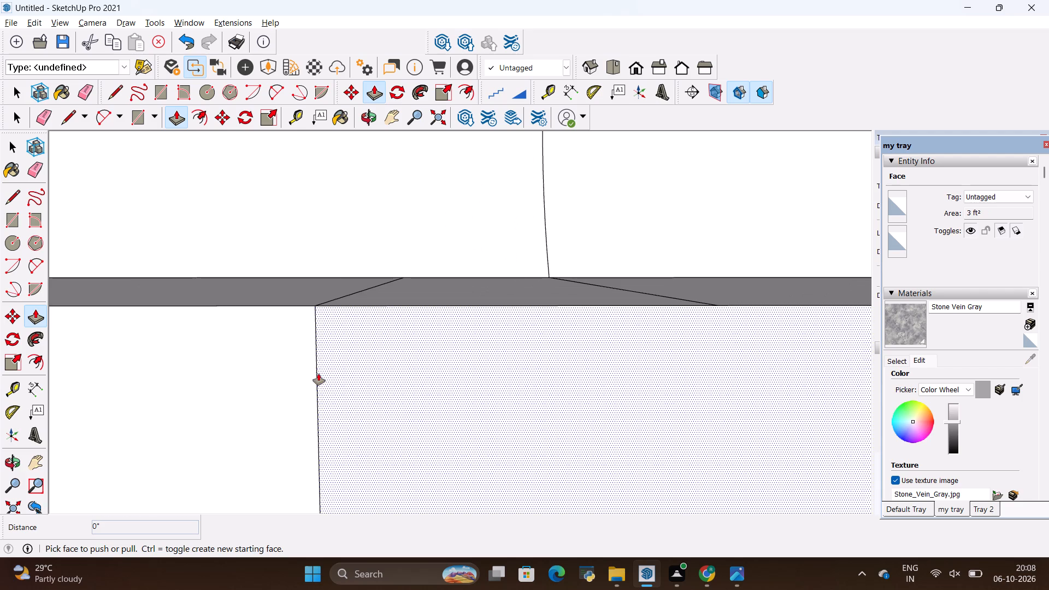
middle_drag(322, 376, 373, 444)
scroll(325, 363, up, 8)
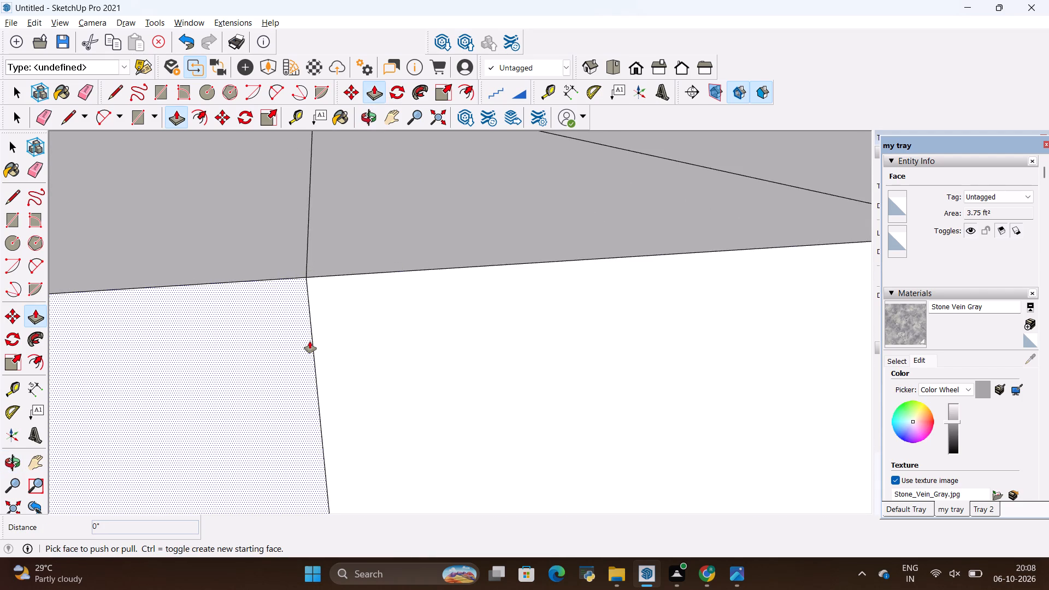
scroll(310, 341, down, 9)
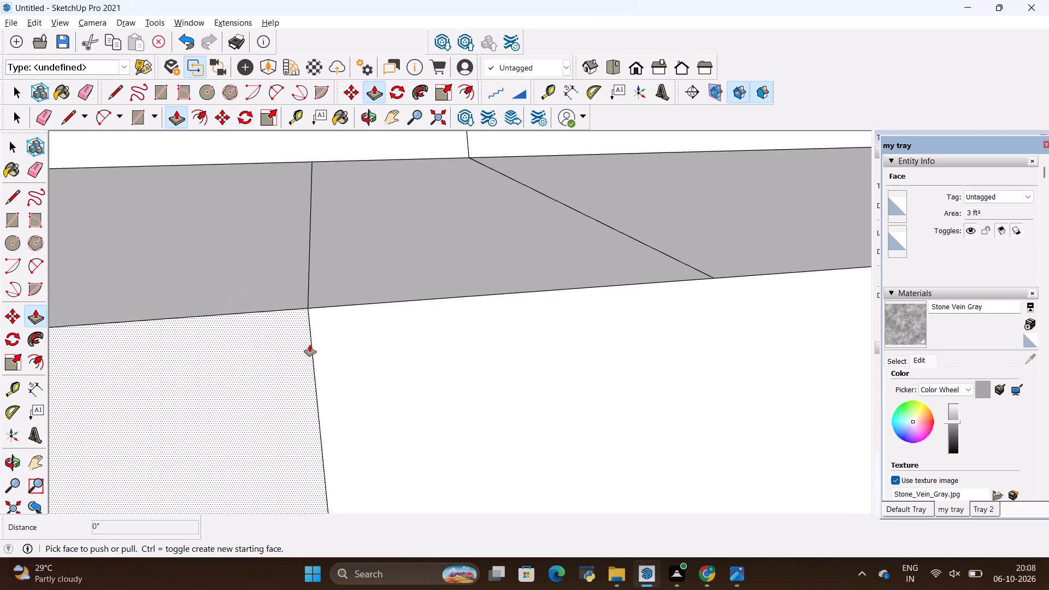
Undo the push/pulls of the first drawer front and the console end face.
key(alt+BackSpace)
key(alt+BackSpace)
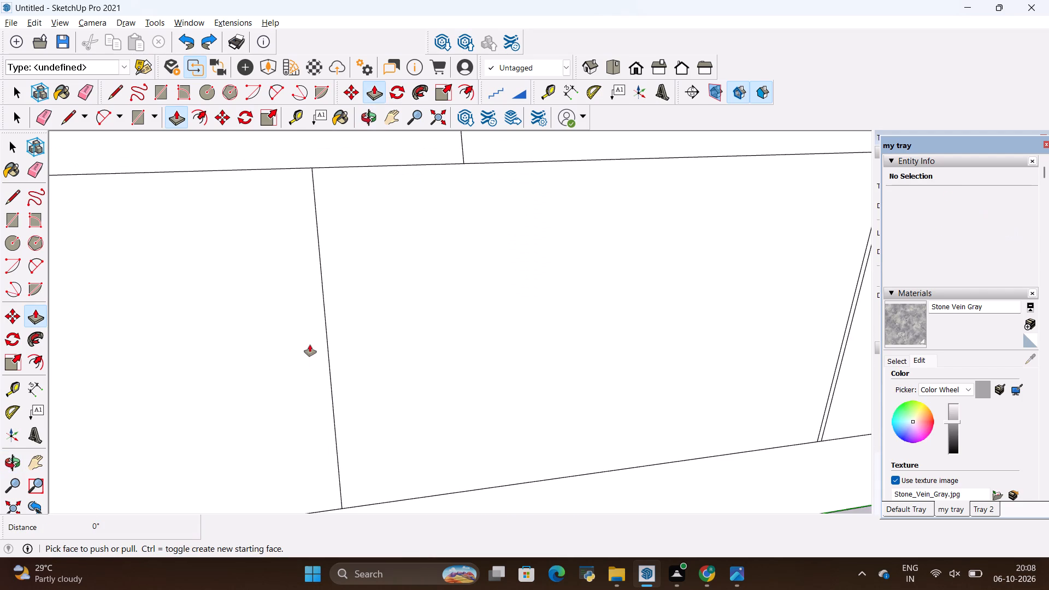
Push/pull all four console drawer fronts outward by 18", leaving out the end face beside the first drawer.
scroll(311, 335, down, 16)
middle_drag(456, 401, 457, 403)
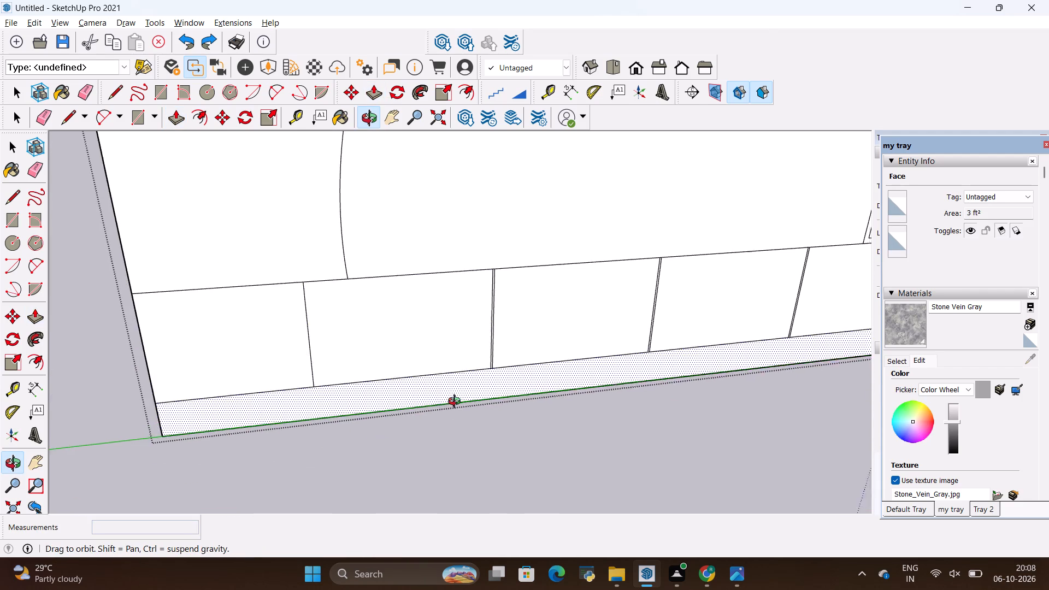
middle_drag(457, 403, 400, 374)
scroll(369, 364, down, 5)
double_click(390, 352)
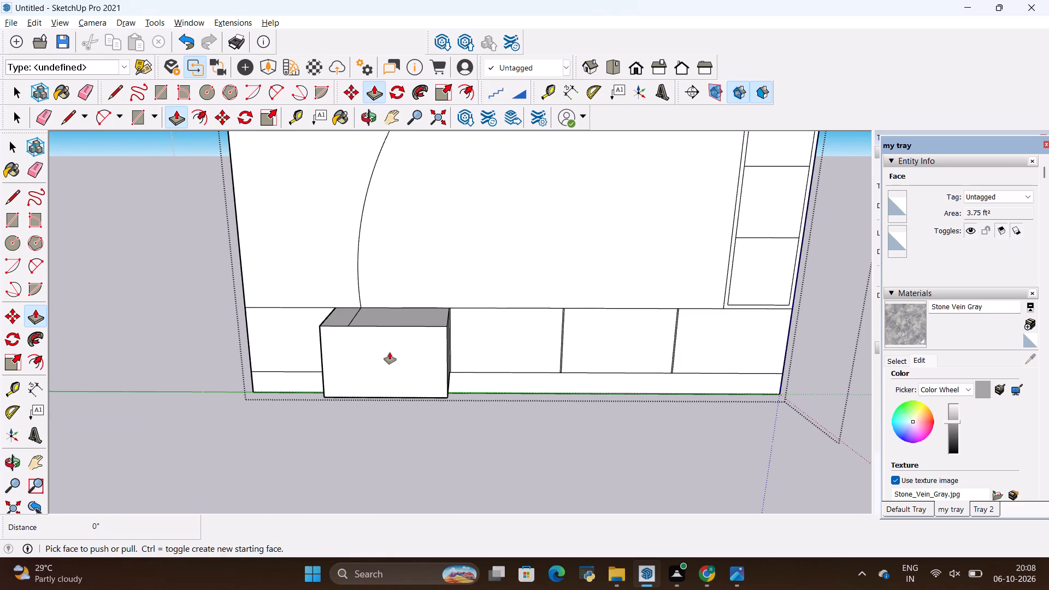
double_click(495, 326)
double_click(591, 326)
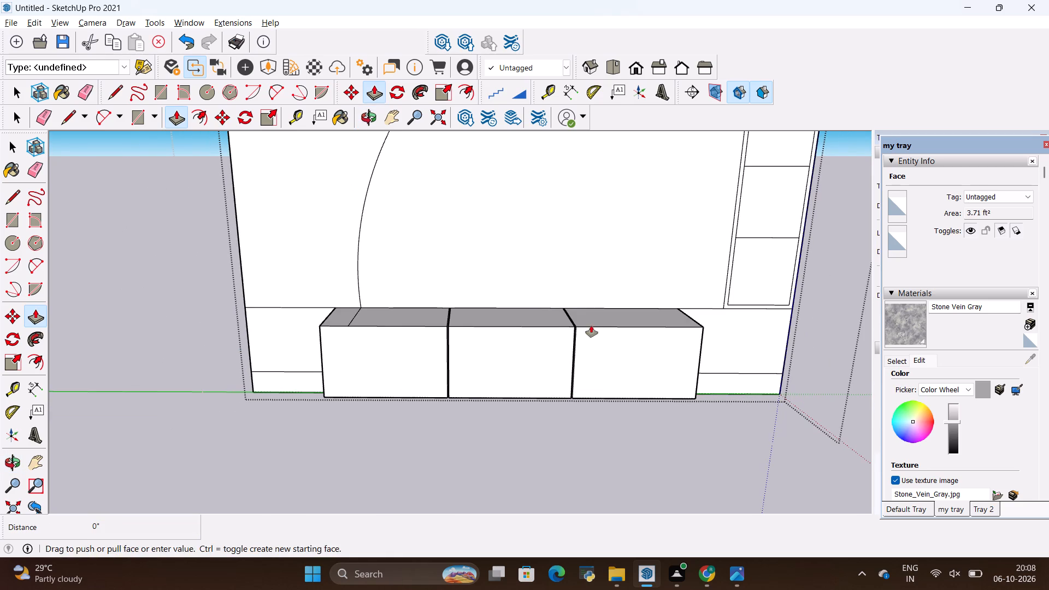
double_click(772, 337)
Push/pull the three thin gap strips between the drawers outward by 18" so they sit flush with the fronts.
scroll(502, 315, up, 3)
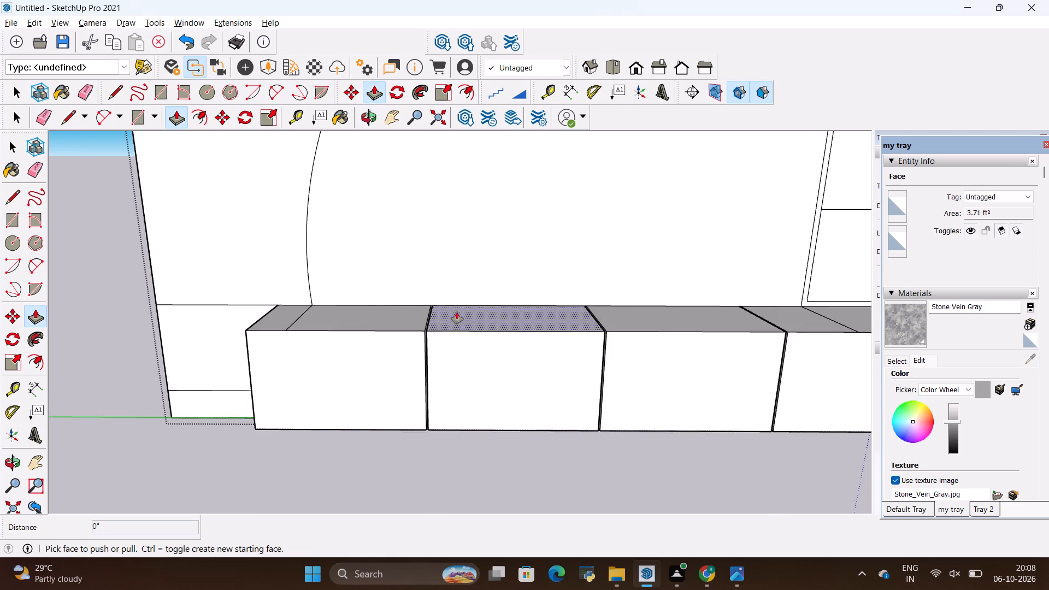
scroll(457, 312, up, 19)
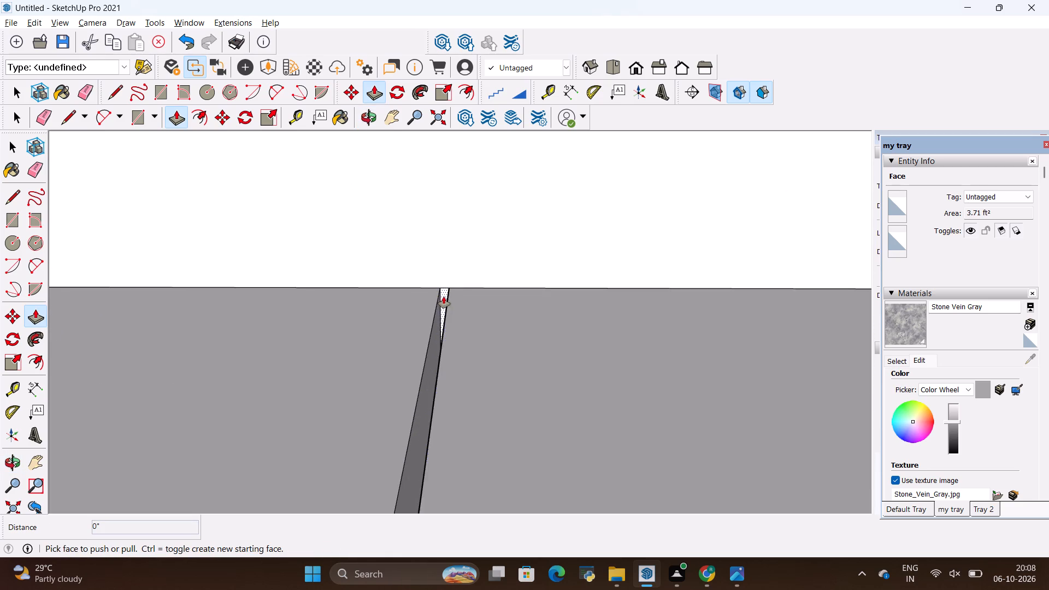
scroll(444, 297, up, 3)
double_click(445, 295)
scroll(323, 294, down, 14)
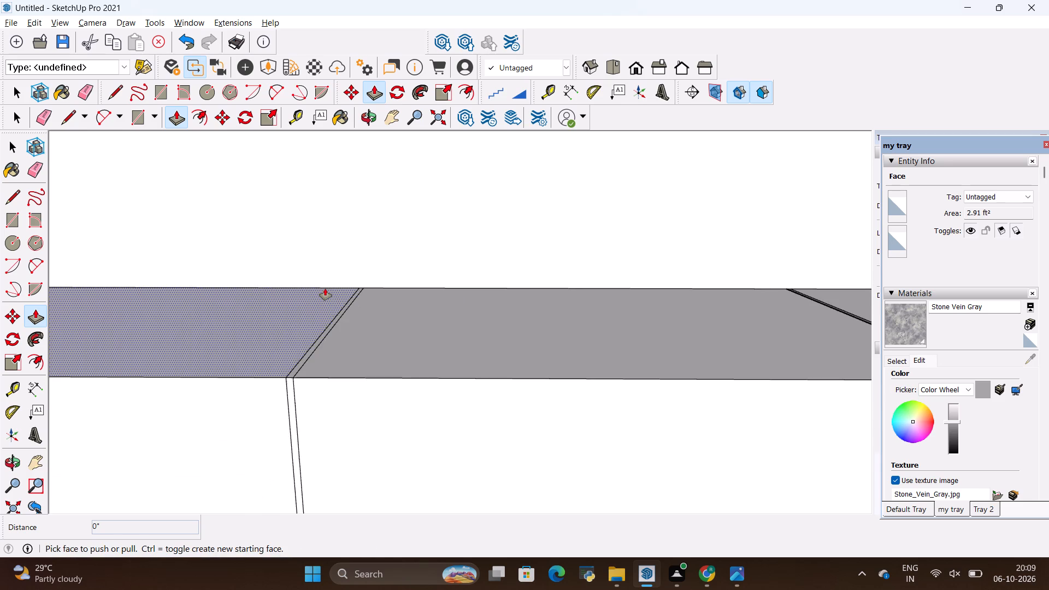
scroll(293, 416, up, 4)
scroll(245, 396, down, 2)
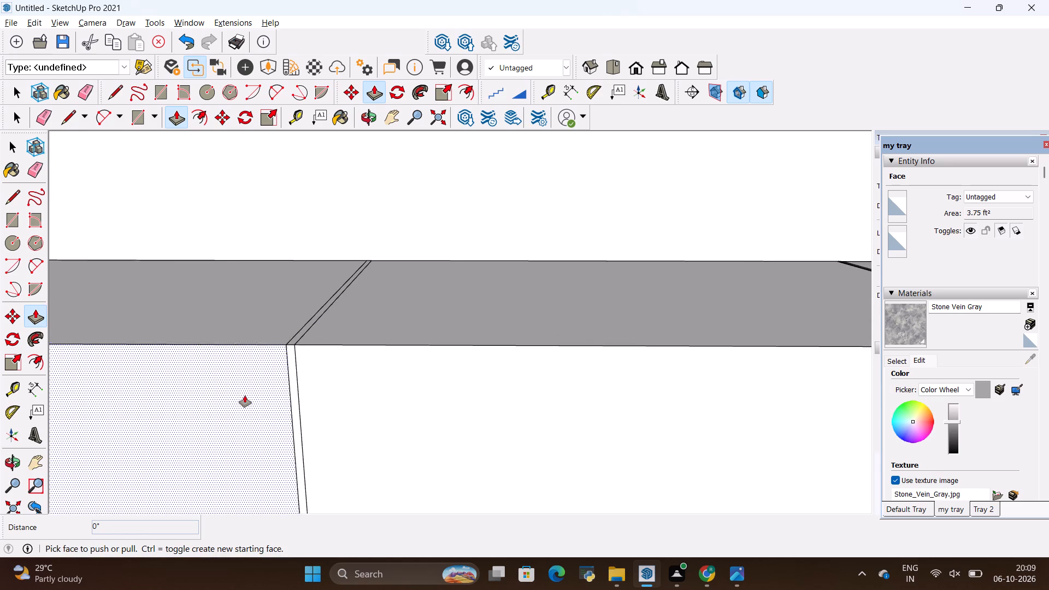
scroll(245, 396, down, 9)
scroll(620, 353, up, 9)
middle_drag(569, 329, 562, 339)
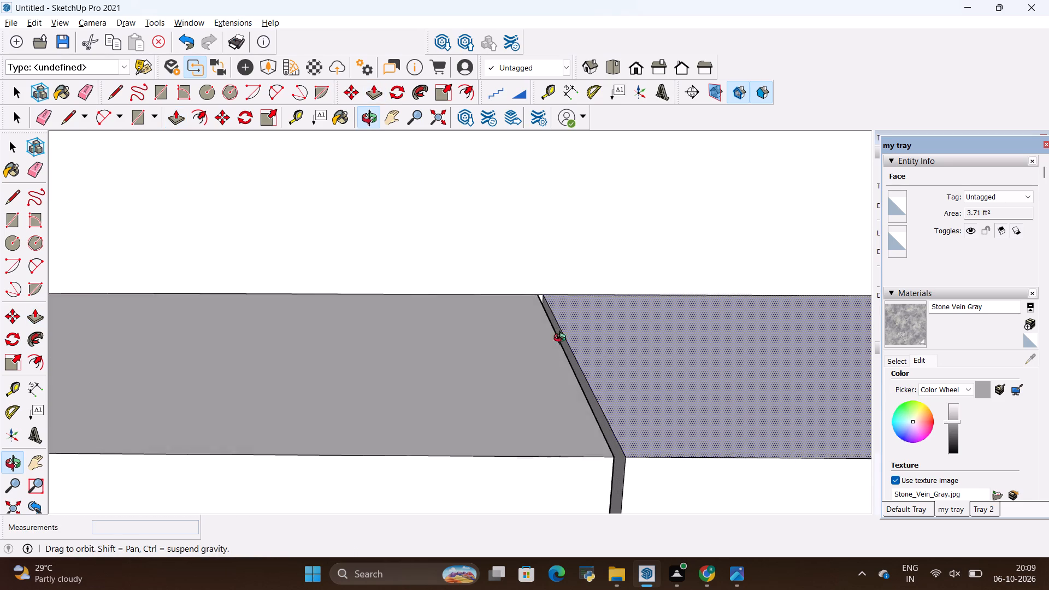
middle_drag(562, 339, 534, 350)
scroll(559, 305, up, 7)
double_click(556, 302)
scroll(444, 291, down, 20)
scroll(444, 291, down, 1)
scroll(616, 294, up, 7)
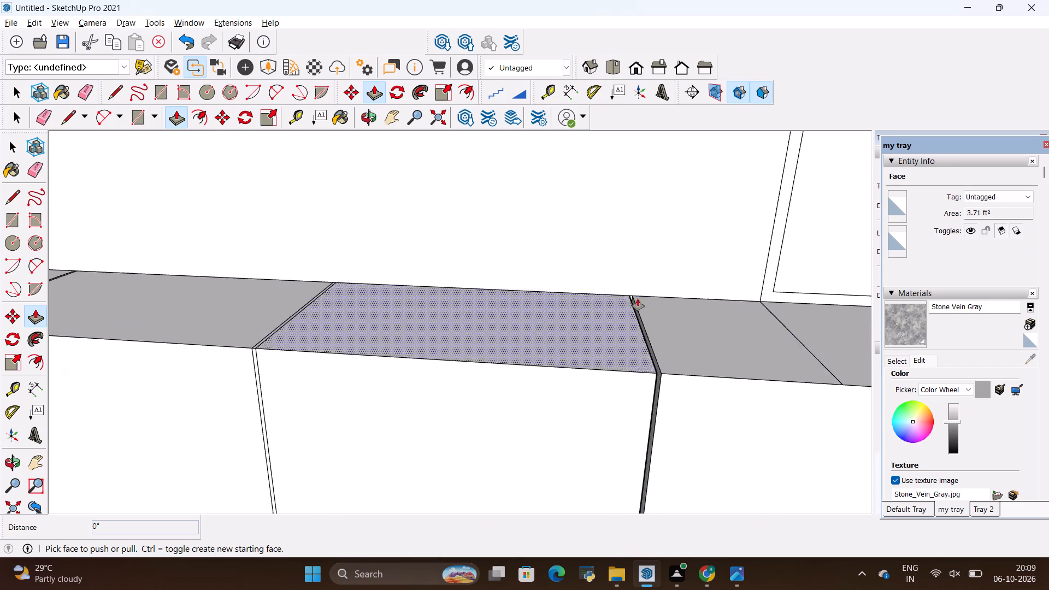
scroll(638, 299, up, 17)
double_click(612, 279)
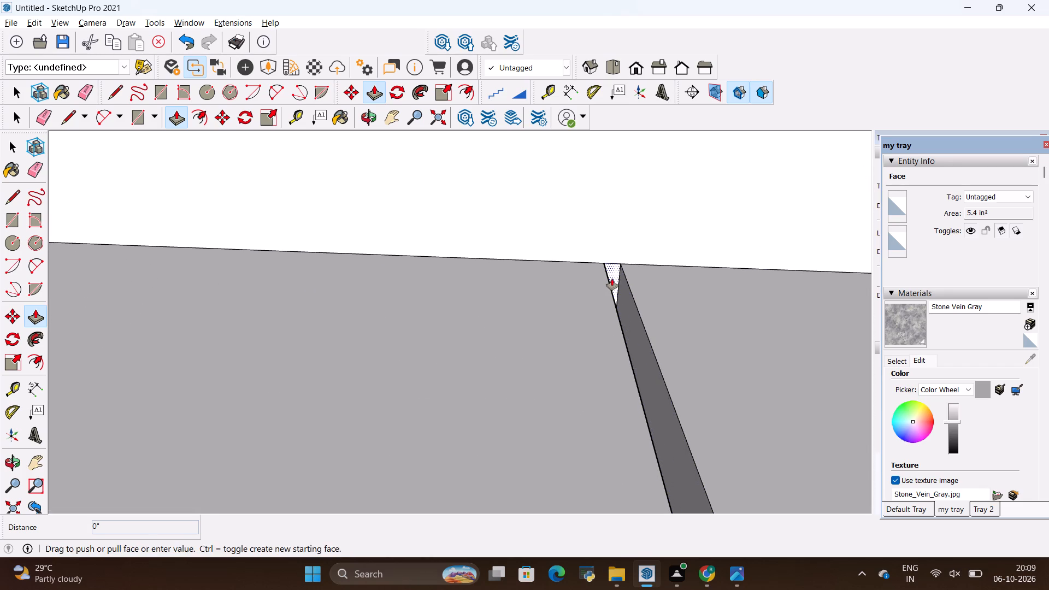
scroll(361, 296, down, 20)
scroll(361, 296, down, 1)
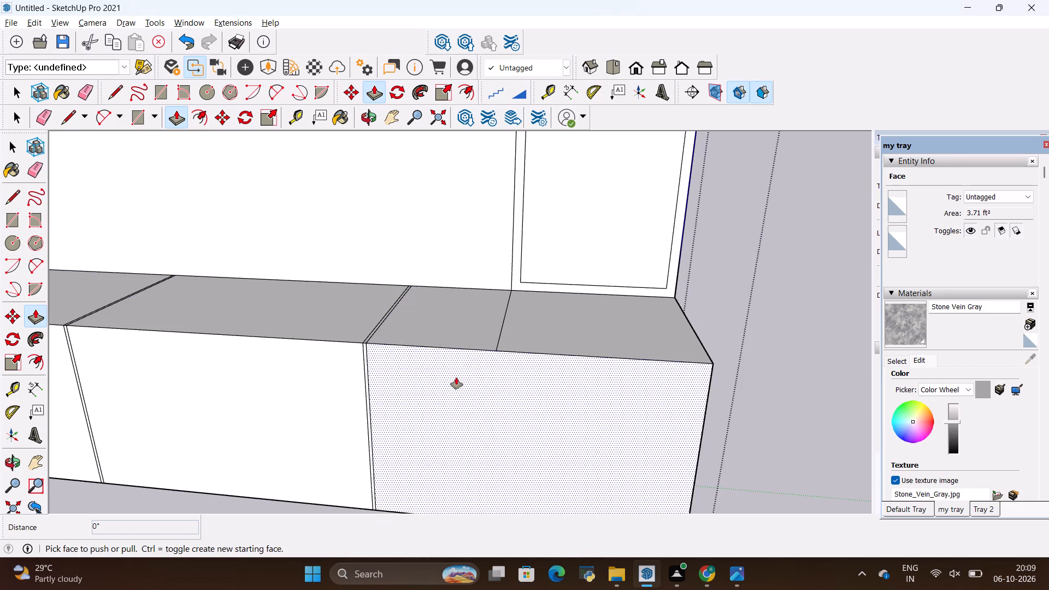
Erase the stray edge across the top of the drawer beneath the shelf column.
key(e)
drag(512, 333, 491, 329)
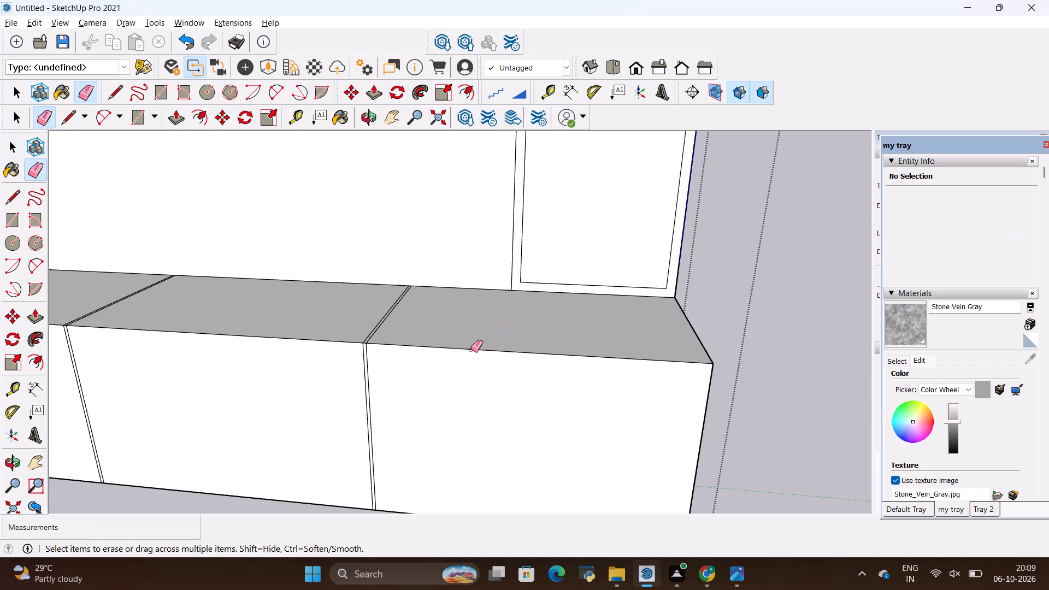
Push/pull the drawer front beneath the shelf column outward by 1/2", and repeat it on the other three drawer fronts.
scroll(441, 409, up, 3)
key(p)
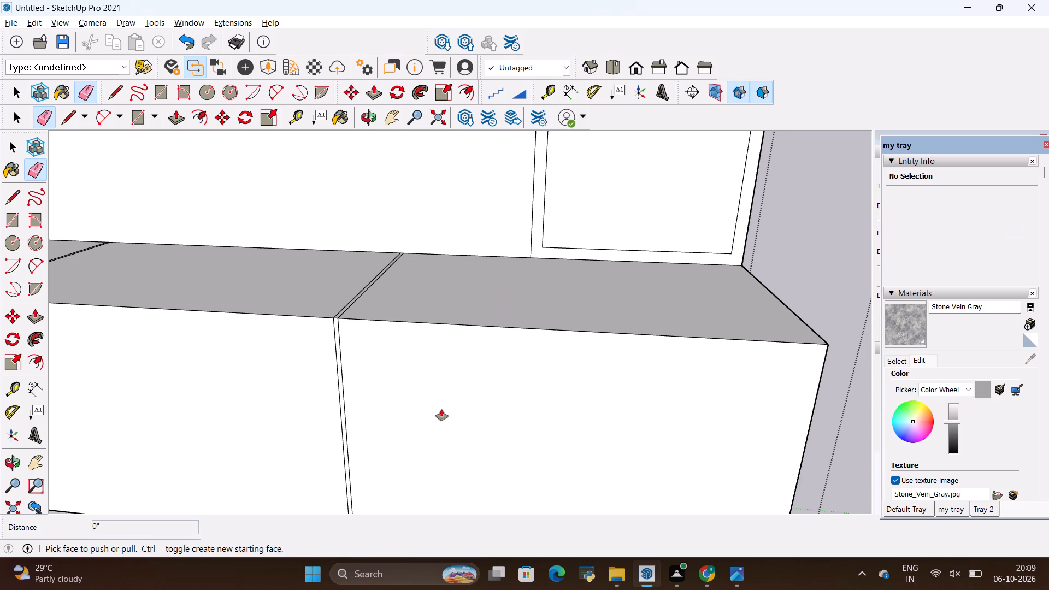
click(441, 409)
key(BackSpace)
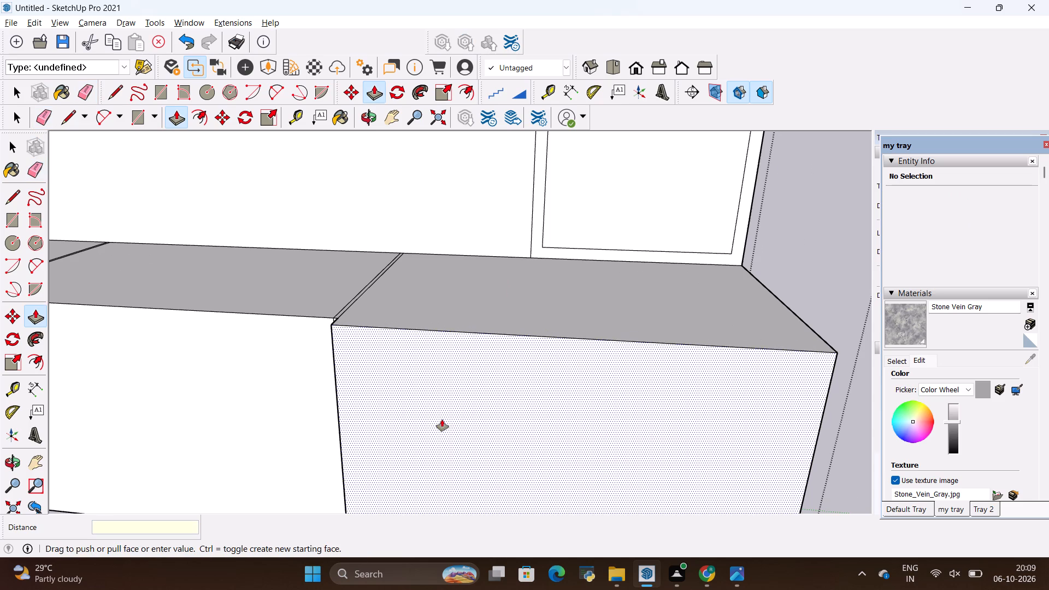
key(period)
key(5)
key(shift+quotedbl)
key(Return)
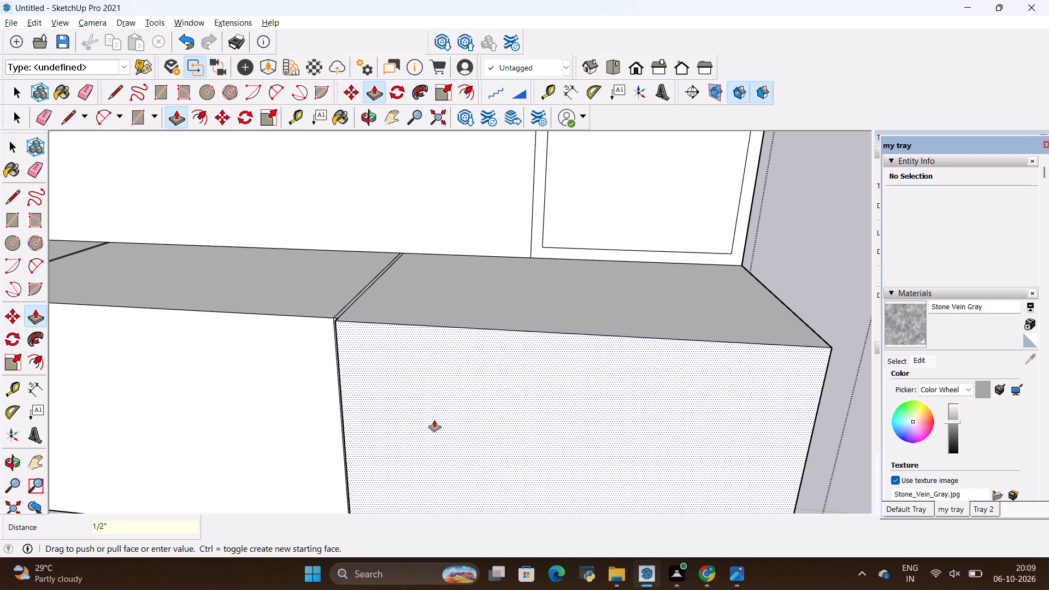
double_click(286, 409)
scroll(479, 343, down, 12)
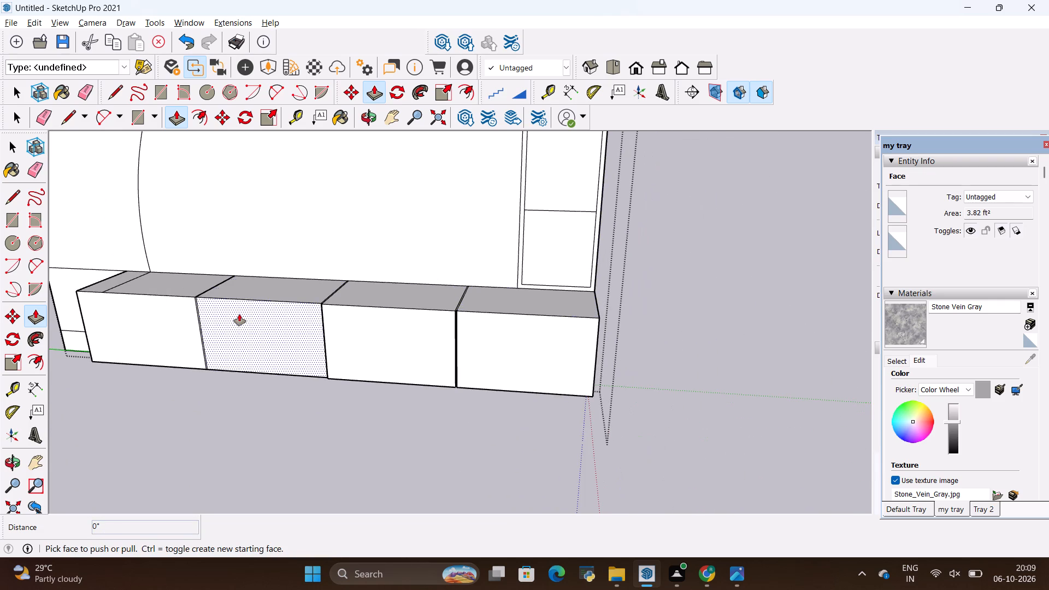
double_click(239, 323)
double_click(175, 326)
scroll(237, 298, down, 4)
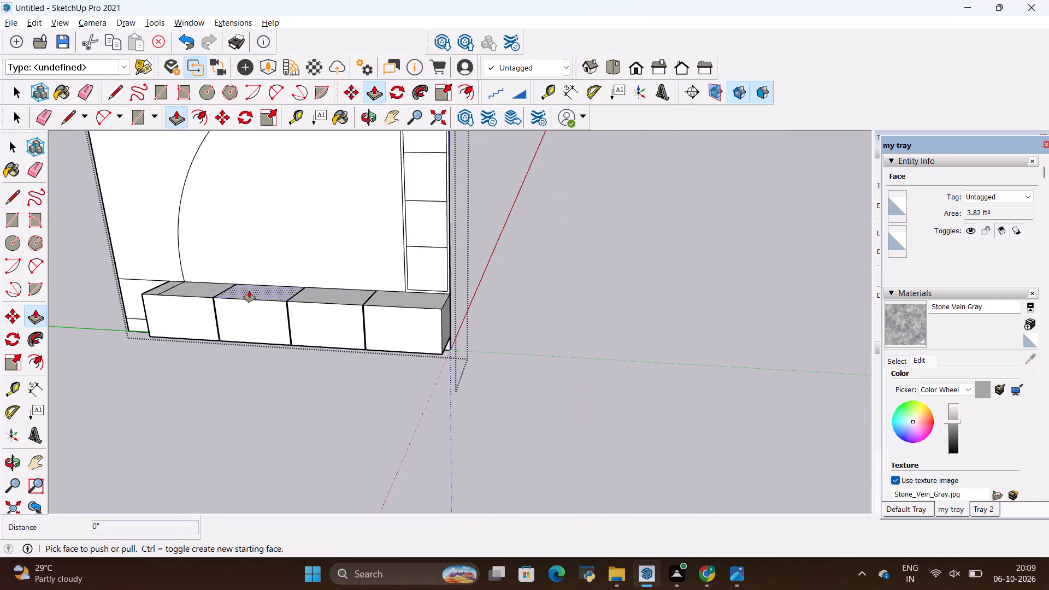
scroll(249, 291, down, 3)
Check the console against the reference image and erase the console-height edge on the wall beside the first drawer.
middle_drag(216, 305, 404, 262)
middle_drag(287, 314, 287, 307)
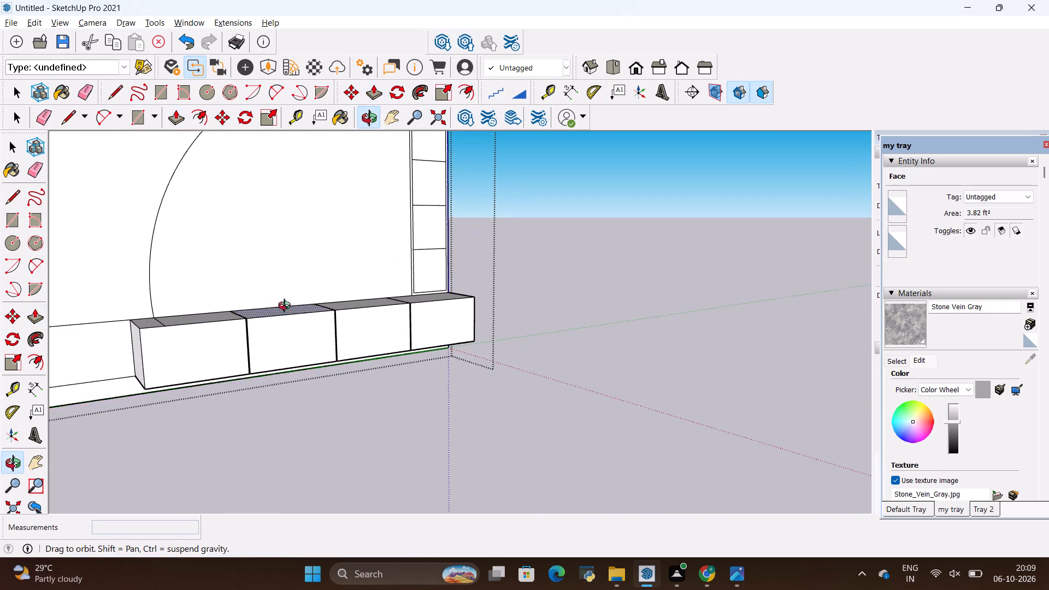
middle_drag(287, 307, 296, 276)
key(alt+Tab)
key(alt+Tab)
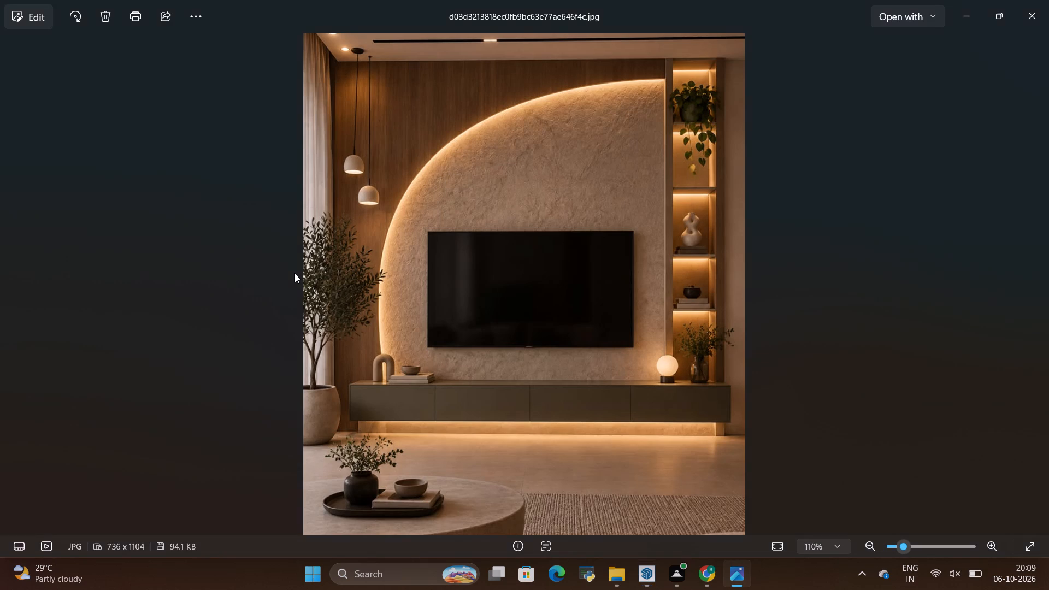
scroll(220, 289, down, 5)
middle_drag(201, 290, 154, 322)
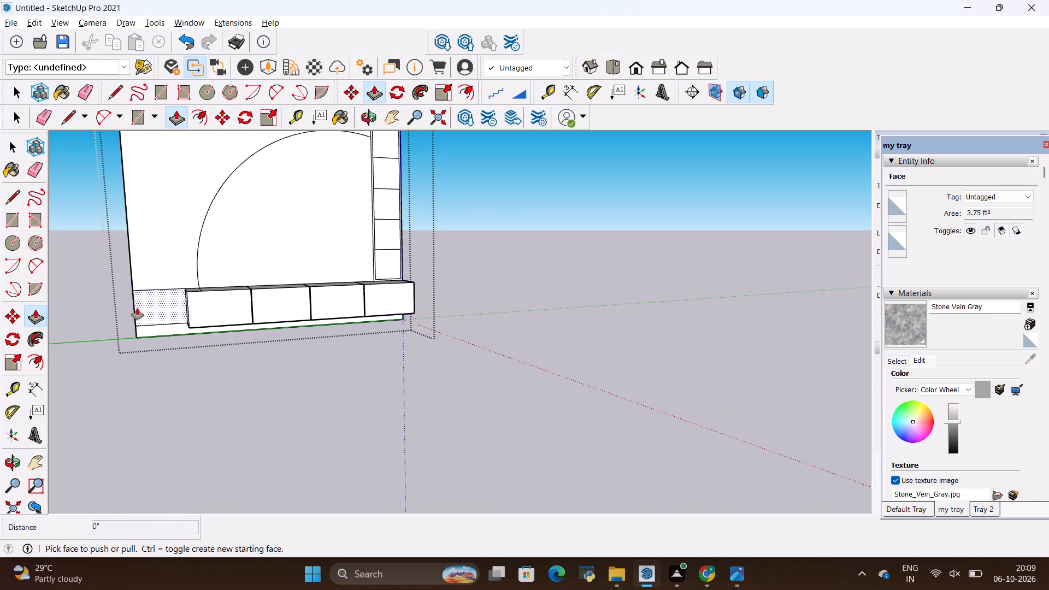
scroll(138, 305, up, 4)
key(e)
drag(145, 261, 161, 290)
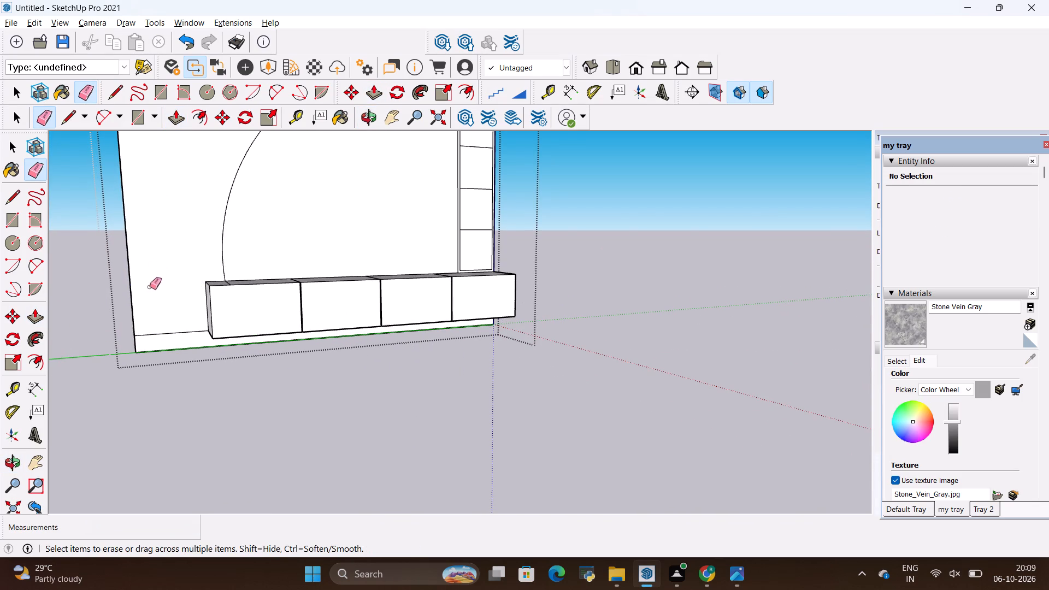
Push/pull the shelf column's outer frame face outward by 18".
scroll(150, 287, down, 5)
middle_drag(260, 282, 196, 314)
scroll(199, 308, down, 6)
scroll(202, 206, up, 3)
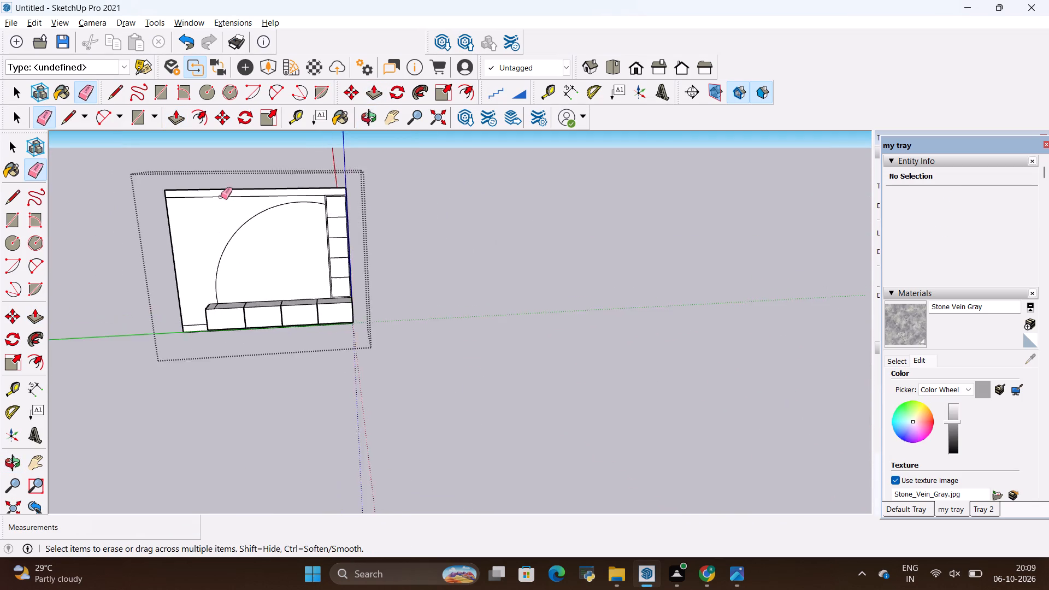
scroll(221, 197, up, 11)
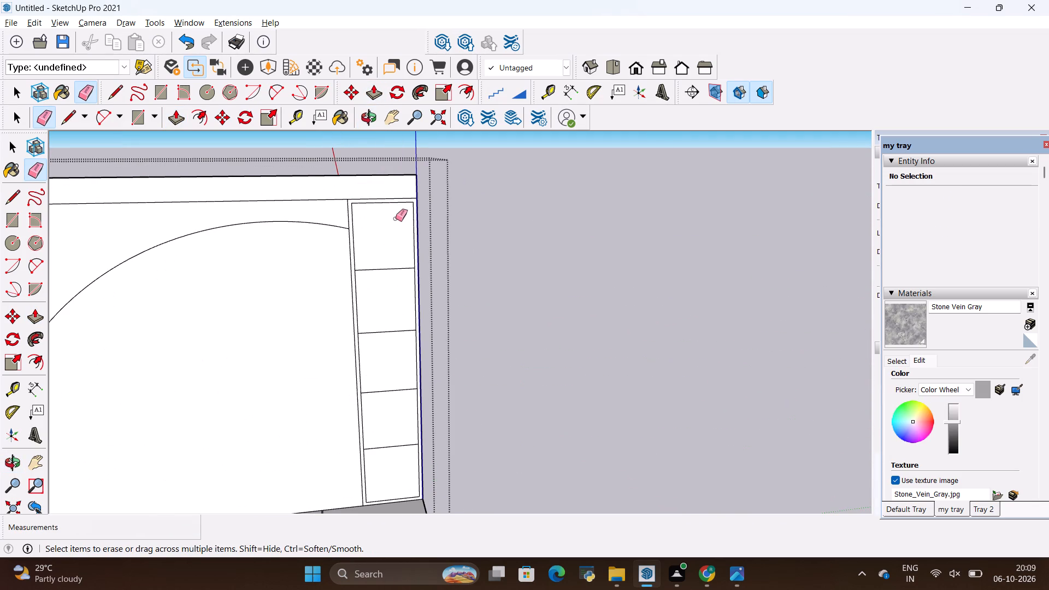
key(p)
scroll(396, 219, up, 7)
click(424, 188)
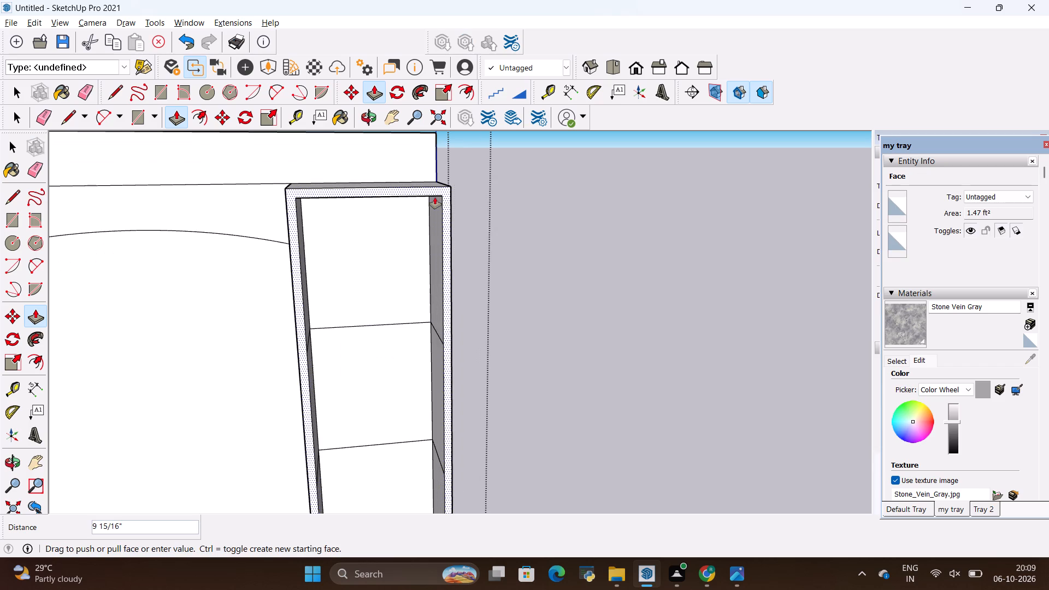
key(BackSpace)
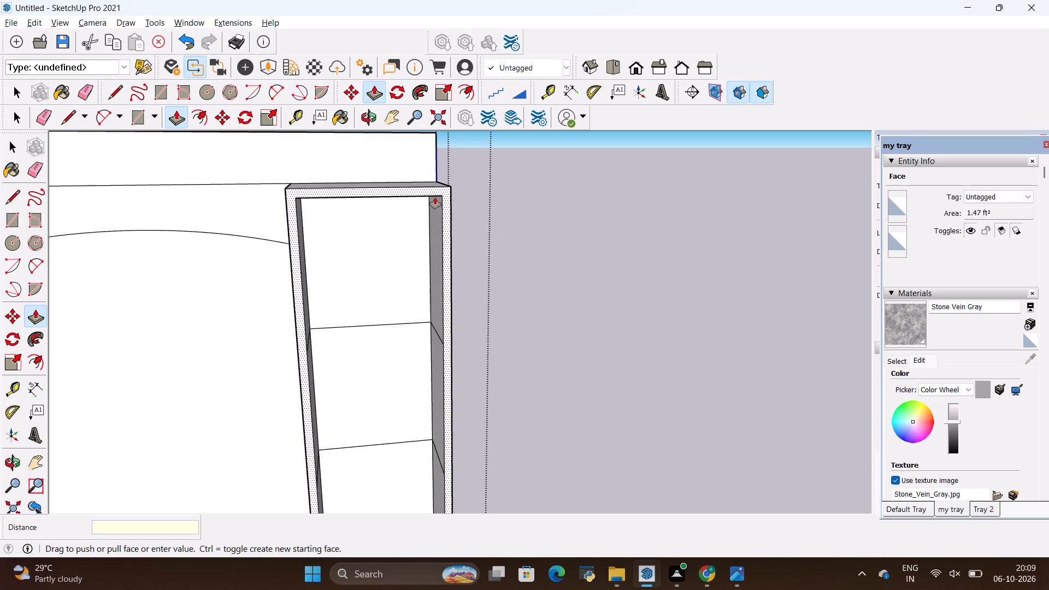
text(18)
key(shift+quotedbl)
key(Return)
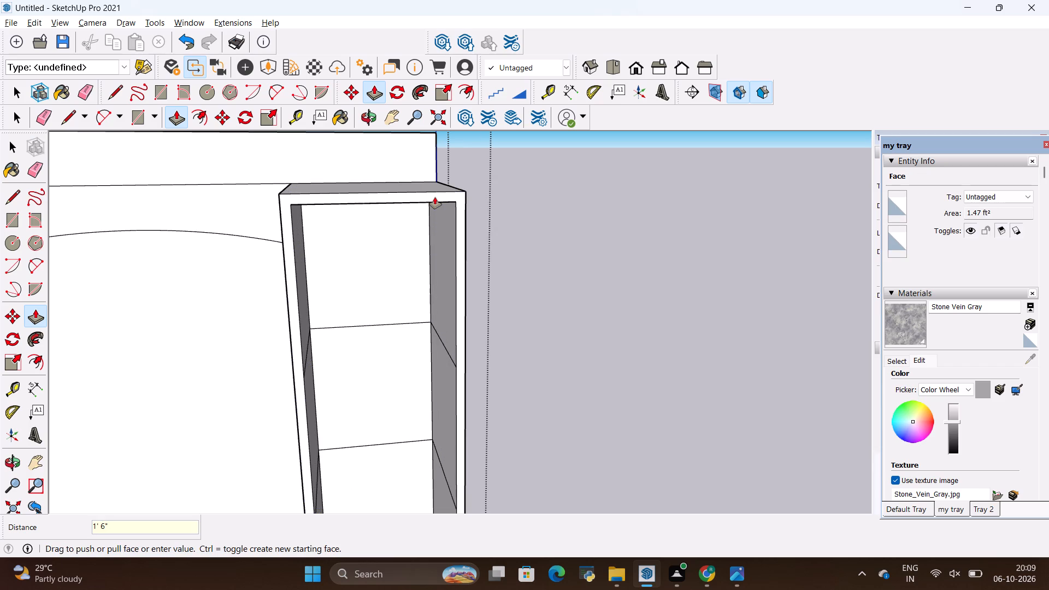
scroll(548, 213, down, 9)
scroll(462, 263, up, 3)
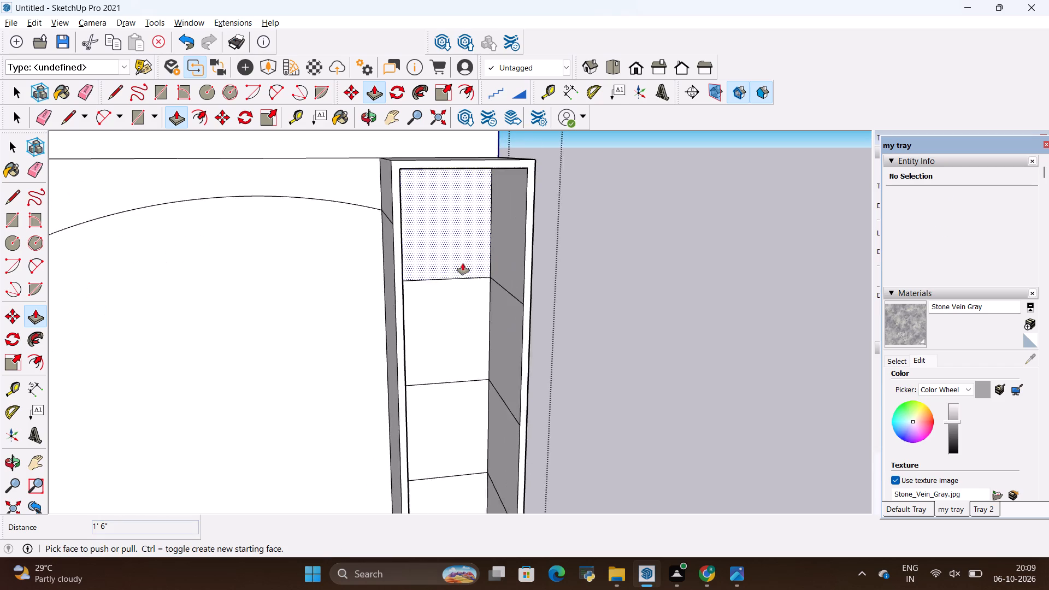
scroll(463, 263, up, 5)
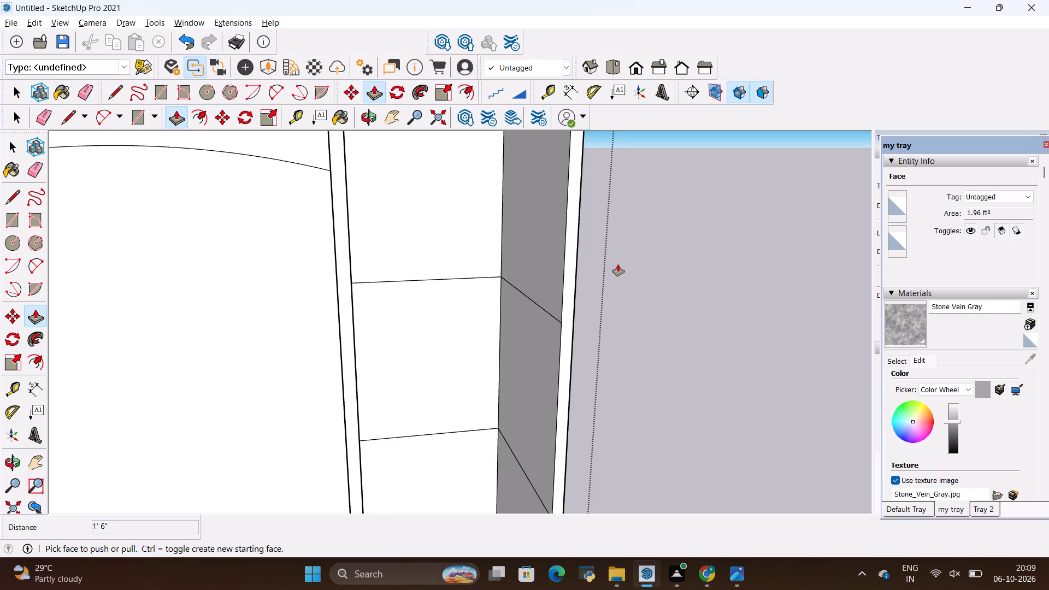
Copy the four shelf division edges on the shelf column's back face upward by 1".
key(space)
click(618, 264)
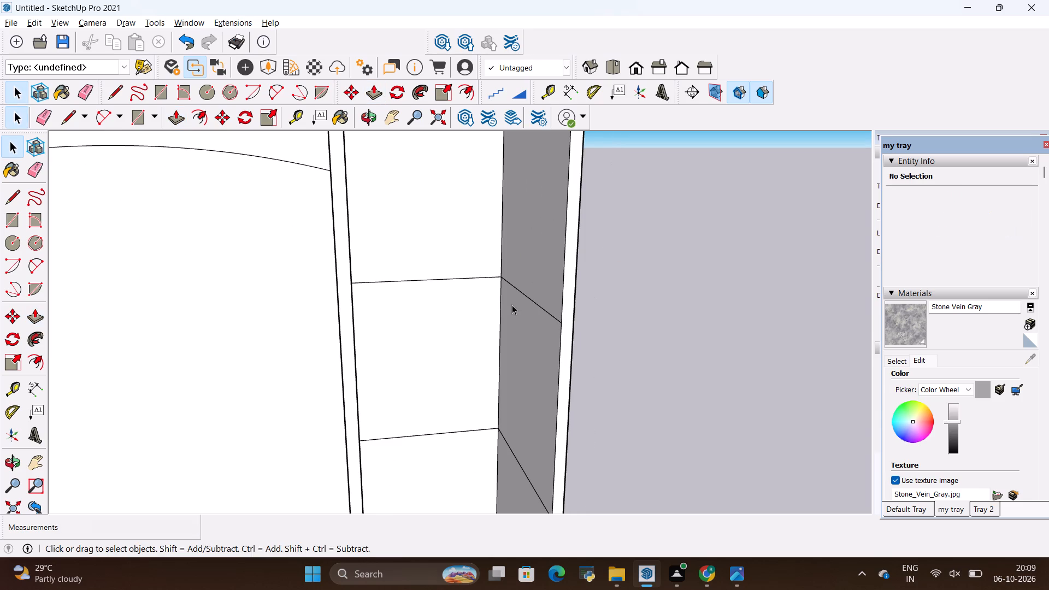
middle_drag(510, 305, 445, 285)
click(455, 284)
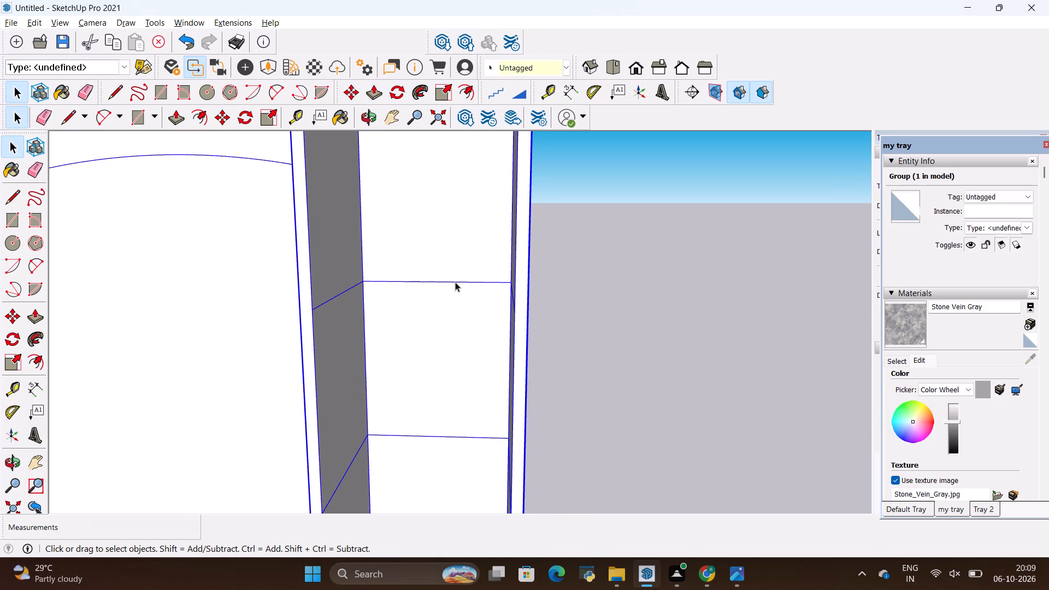
double_click(426, 282)
click(429, 281)
scroll(431, 281, down, 6)
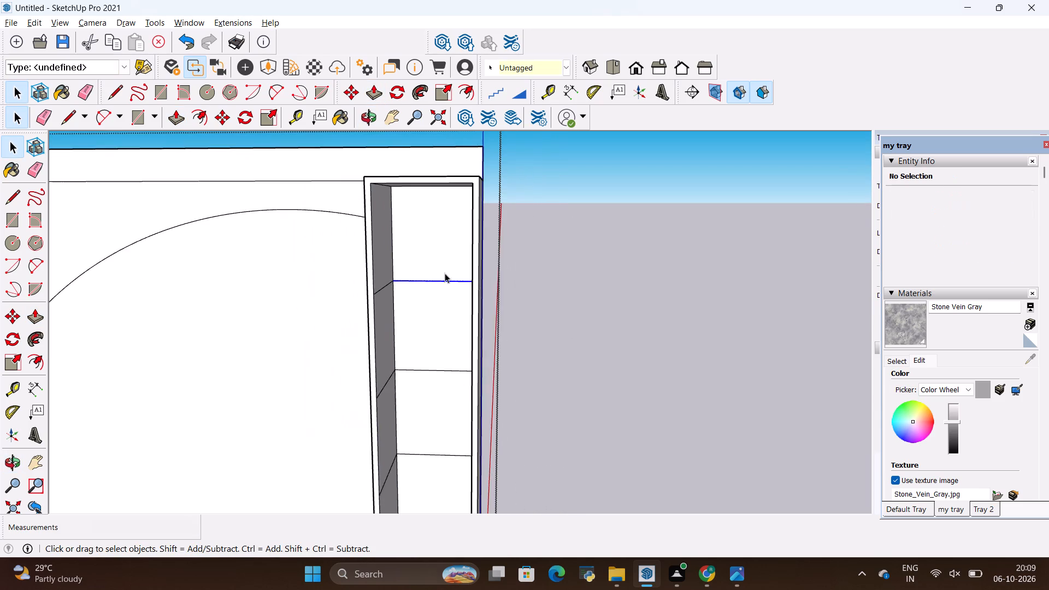
scroll(455, 267, down, 6)
scroll(444, 293, up, 4)
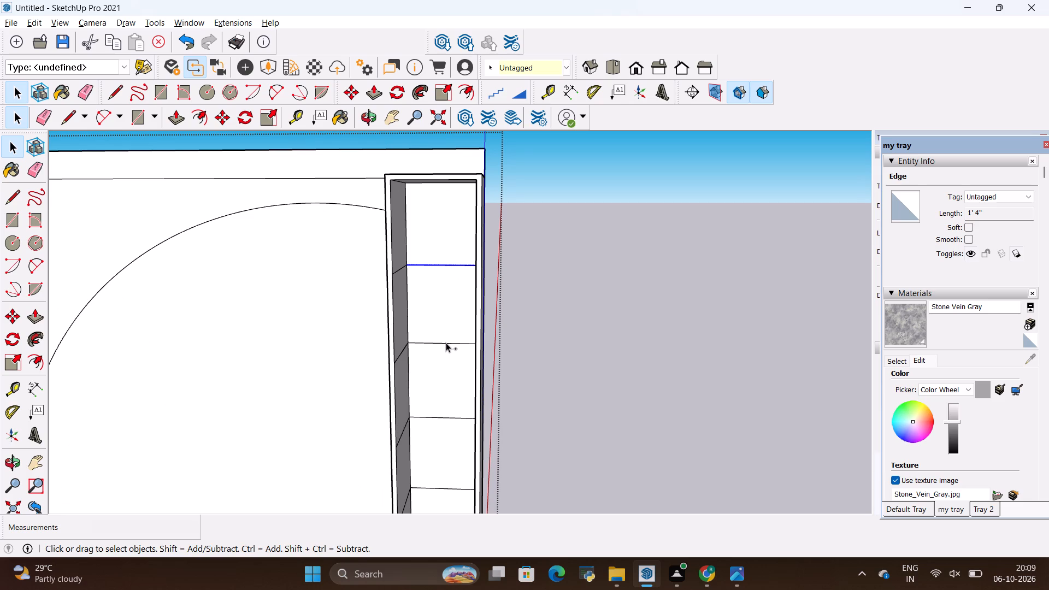
ctrl+click(446, 343)
ctrl+scroll(435, 432, up, 4)
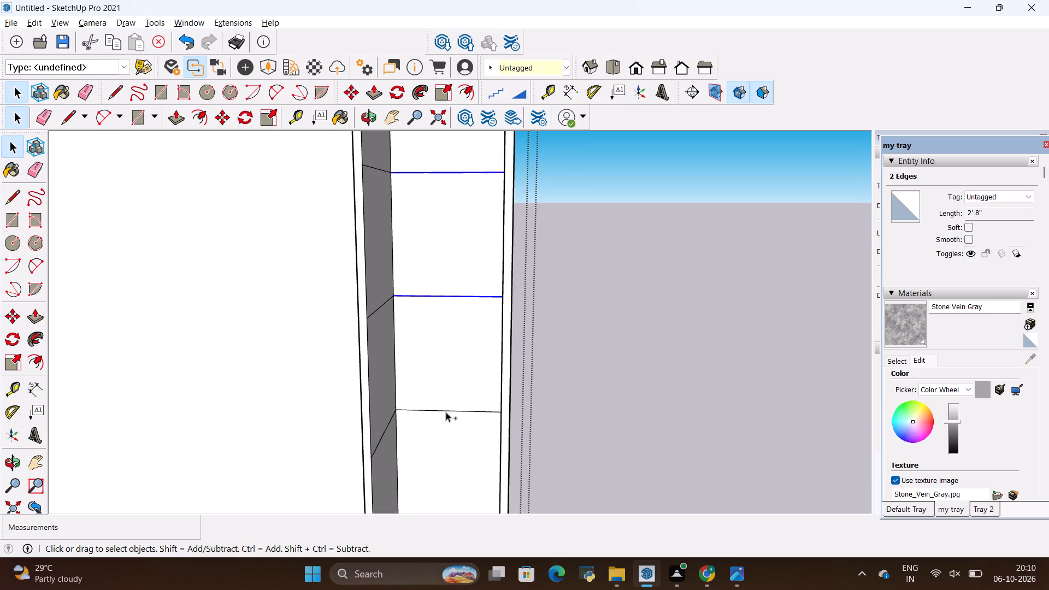
ctrl+click(449, 409)
ctrl+scroll(473, 346, down, 6)
ctrl+scroll(449, 428, up, 4)
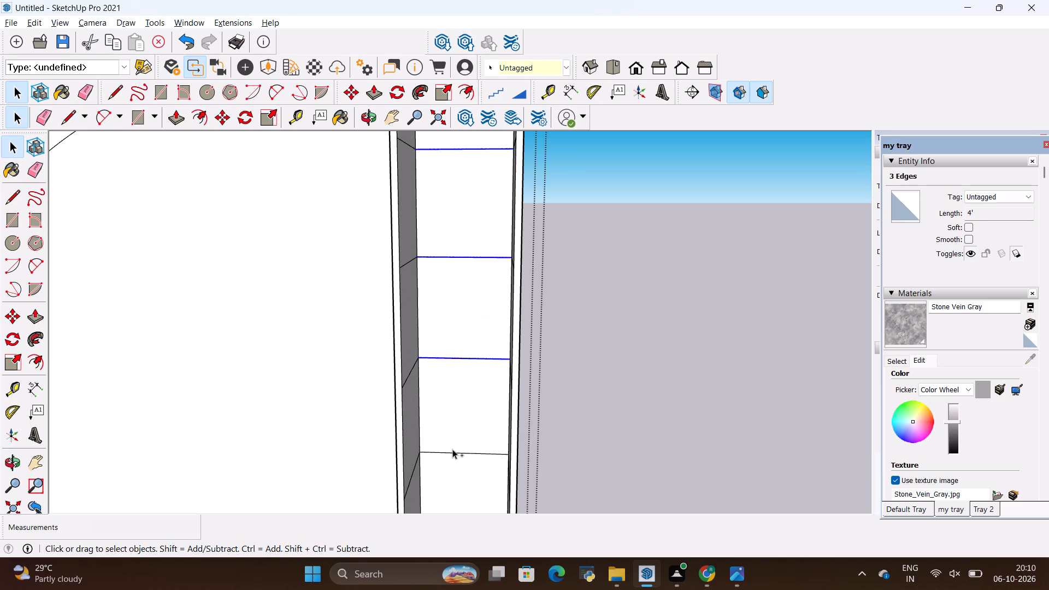
ctrl+click(453, 451)
key(m)
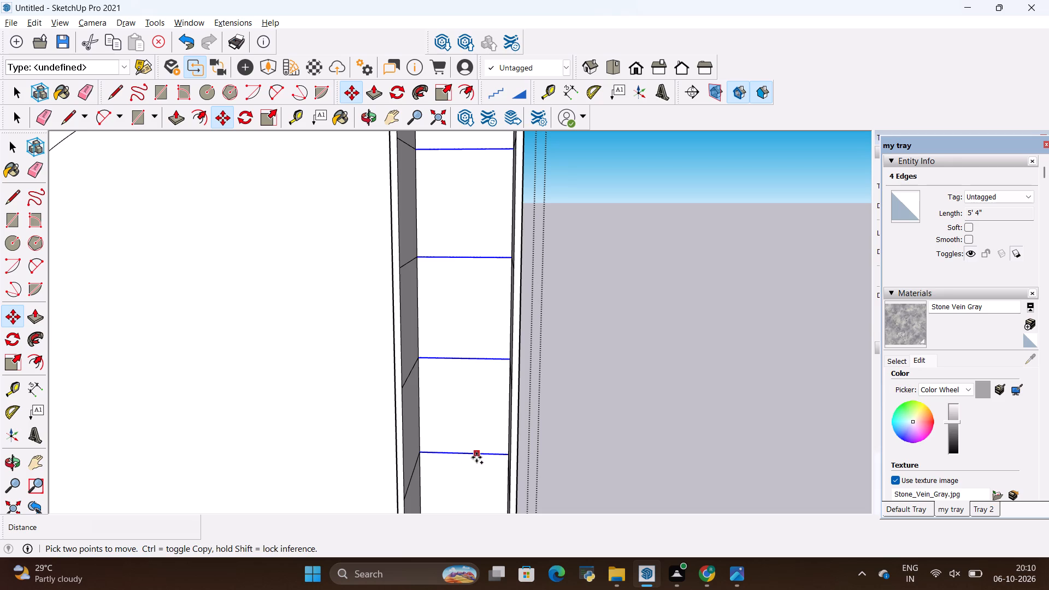
click(478, 457)
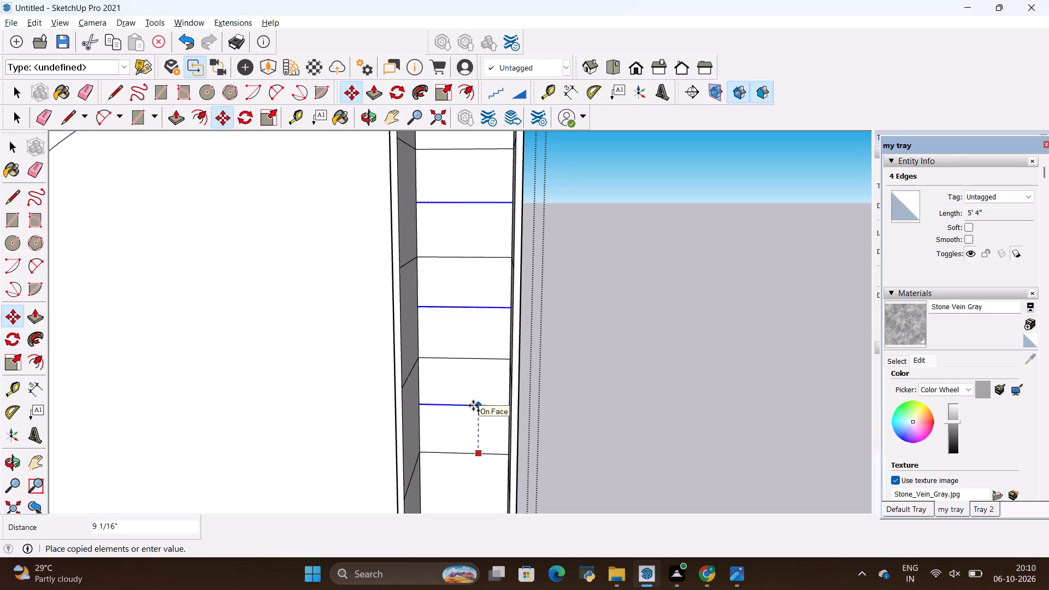
key(BackSpace)
key(period)
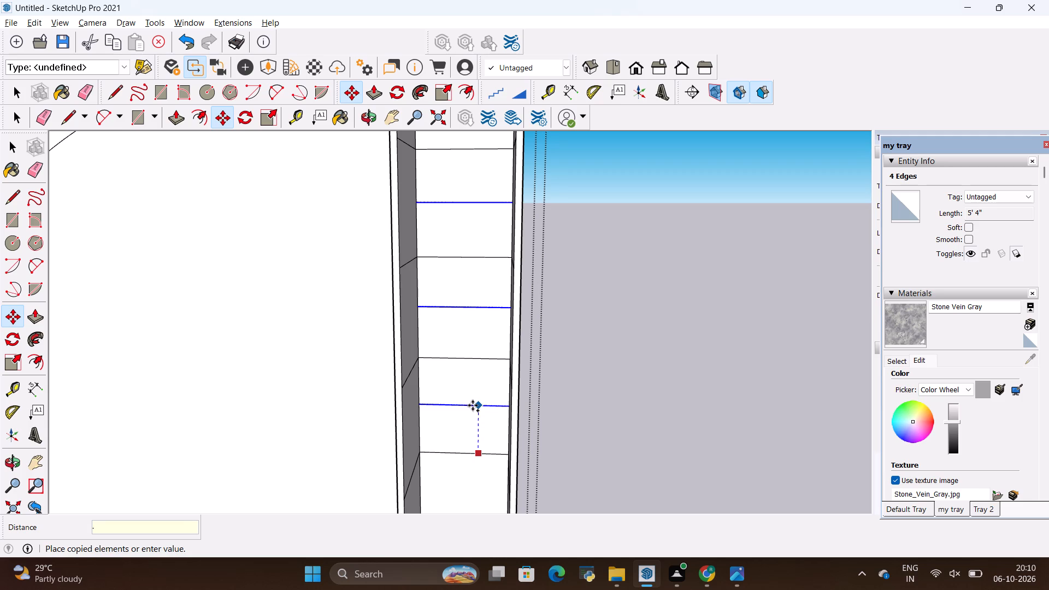
key(BackSpace)
key(BackSpace)
key(1)
key(shift+quotedbl)
key(Return)
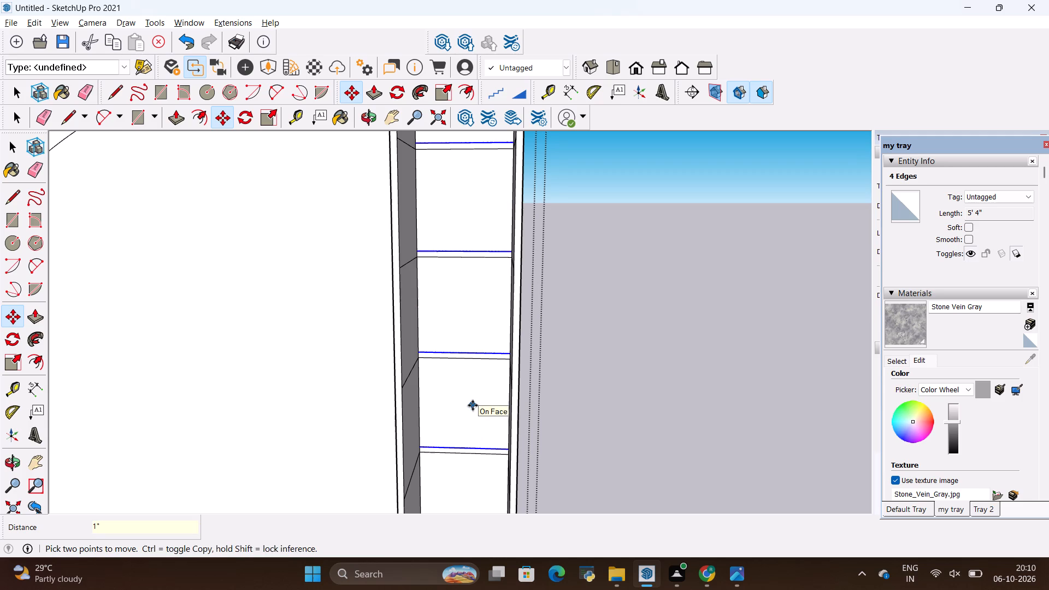
key(space)
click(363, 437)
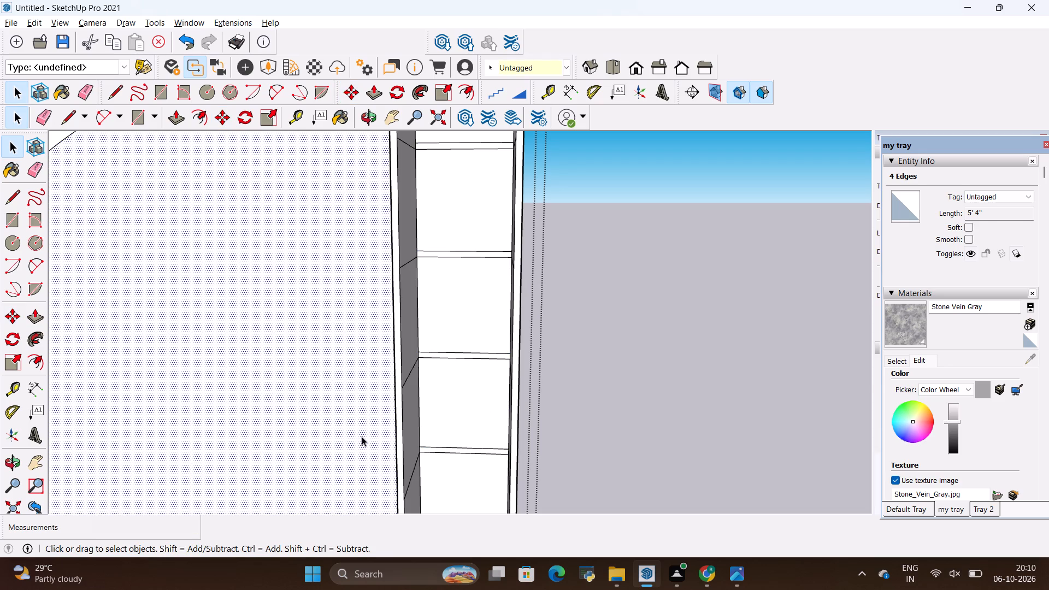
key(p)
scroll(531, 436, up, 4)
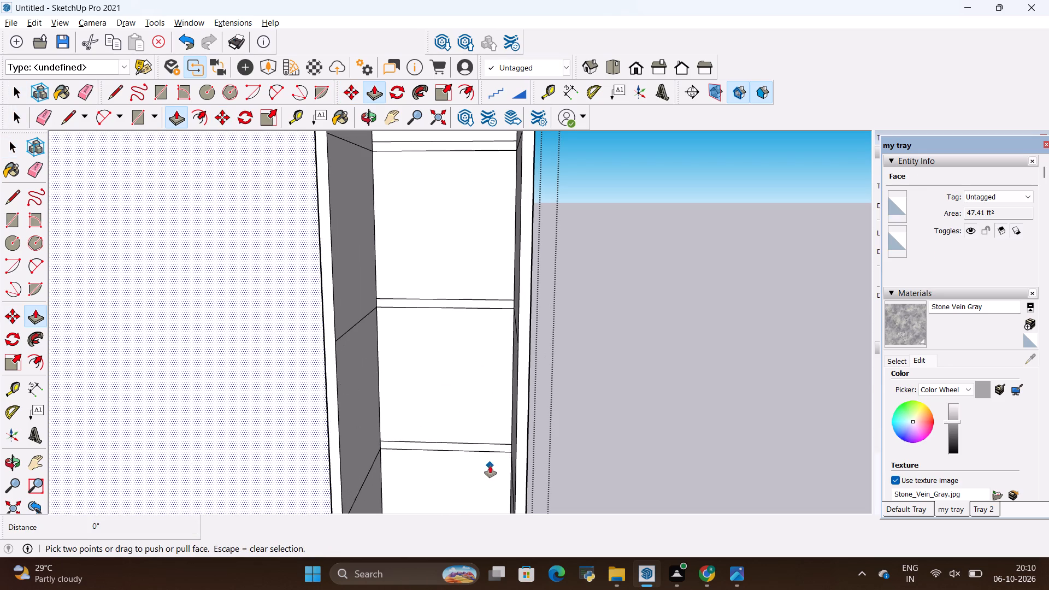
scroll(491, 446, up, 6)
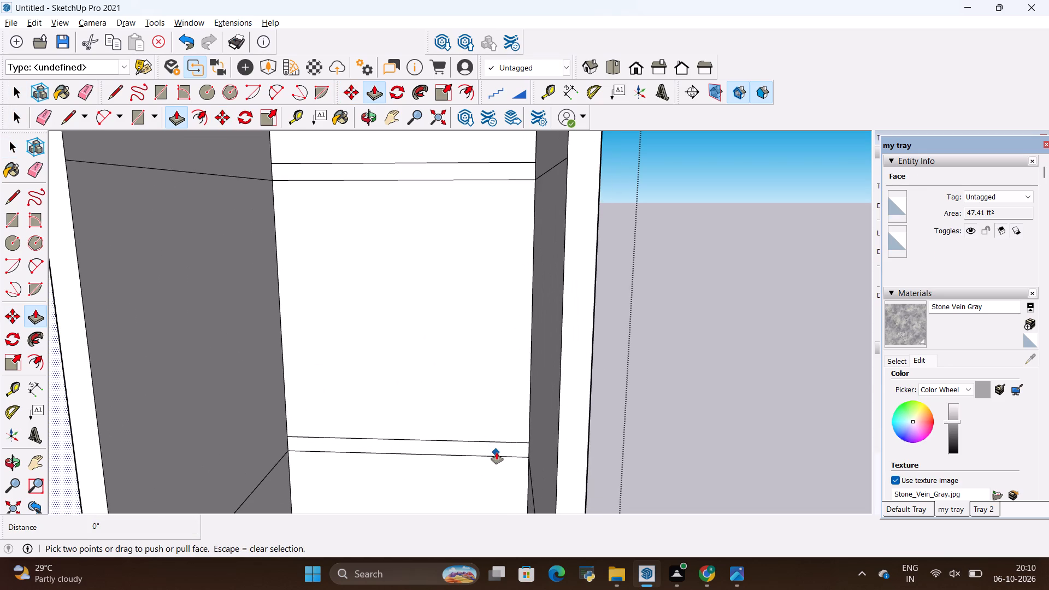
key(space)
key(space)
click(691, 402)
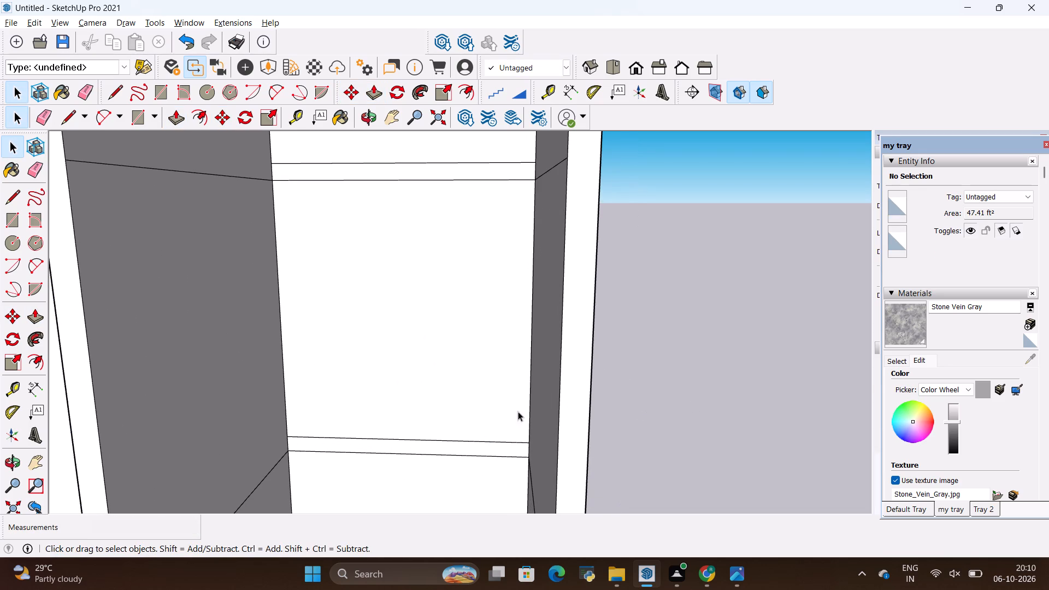
Push/pull the four thin shelf strips on the column's back outward by 18", flush with the outer frame.
double_click(503, 404)
key(p)
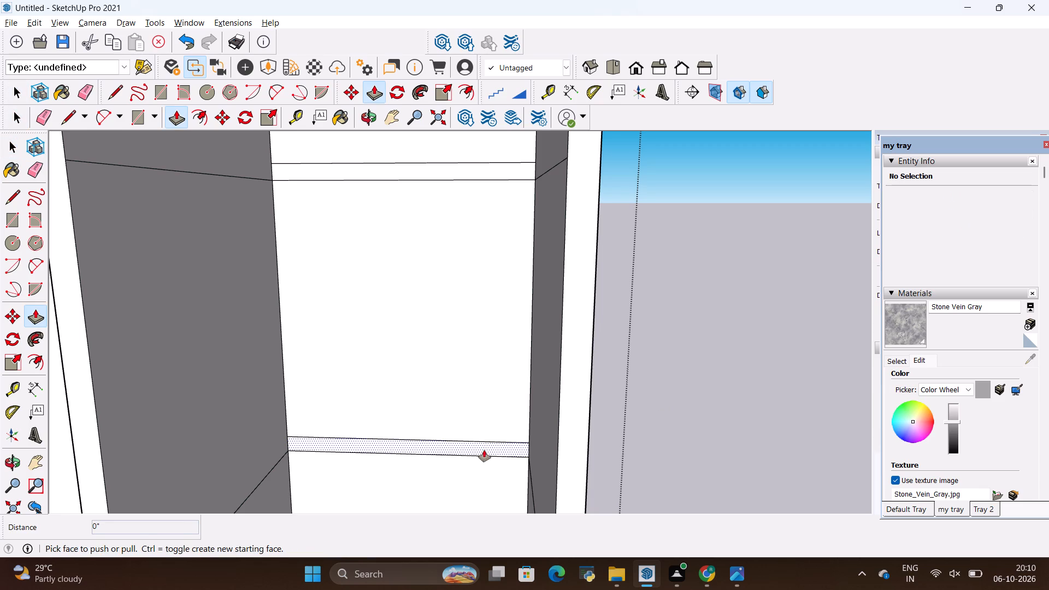
click(484, 450)
click(577, 441)
scroll(573, 454, down, 5)
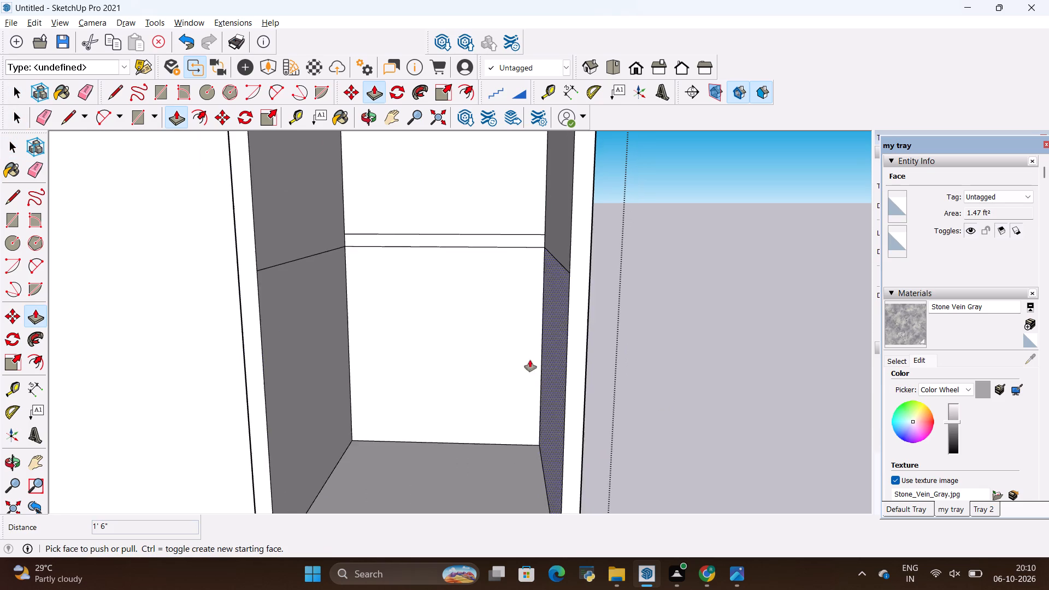
scroll(518, 201, up, 4)
double_click(522, 255)
scroll(525, 337, down, 4)
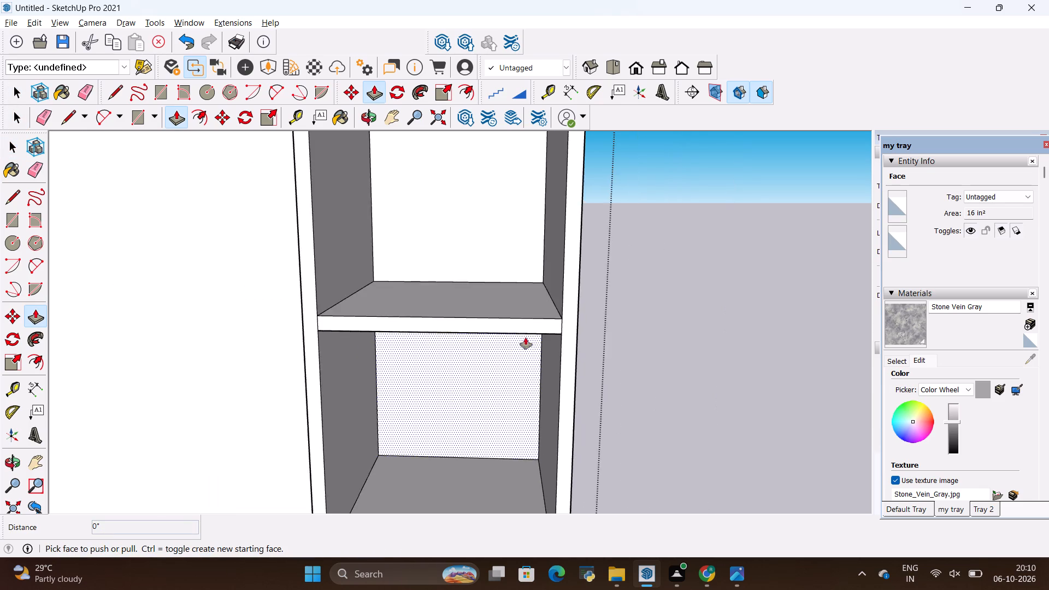
scroll(526, 338, down, 11)
scroll(512, 211, up, 8)
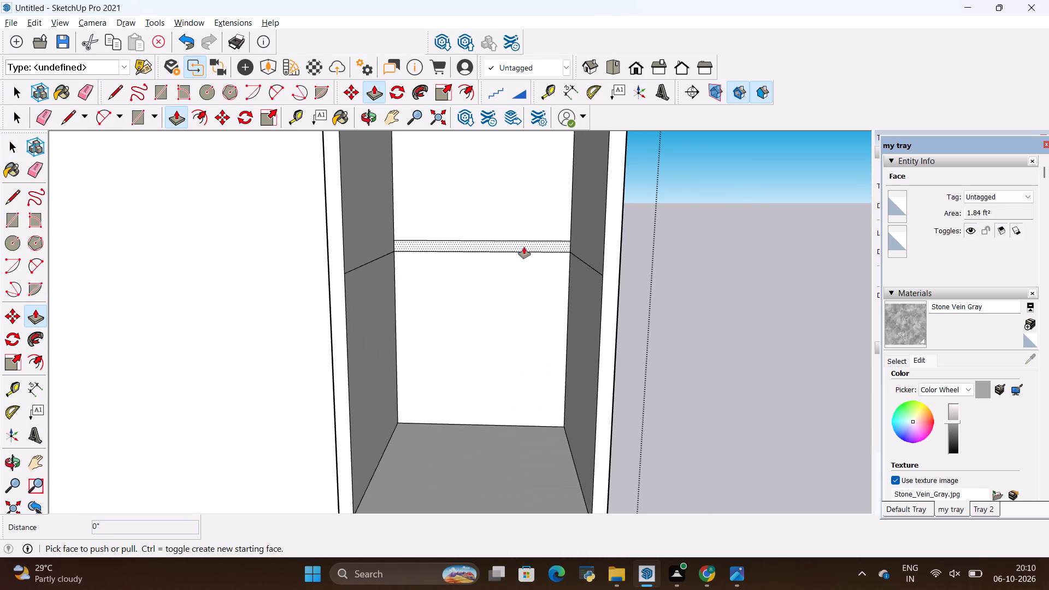
double_click(524, 245)
scroll(539, 307, down, 11)
scroll(534, 205, up, 5)
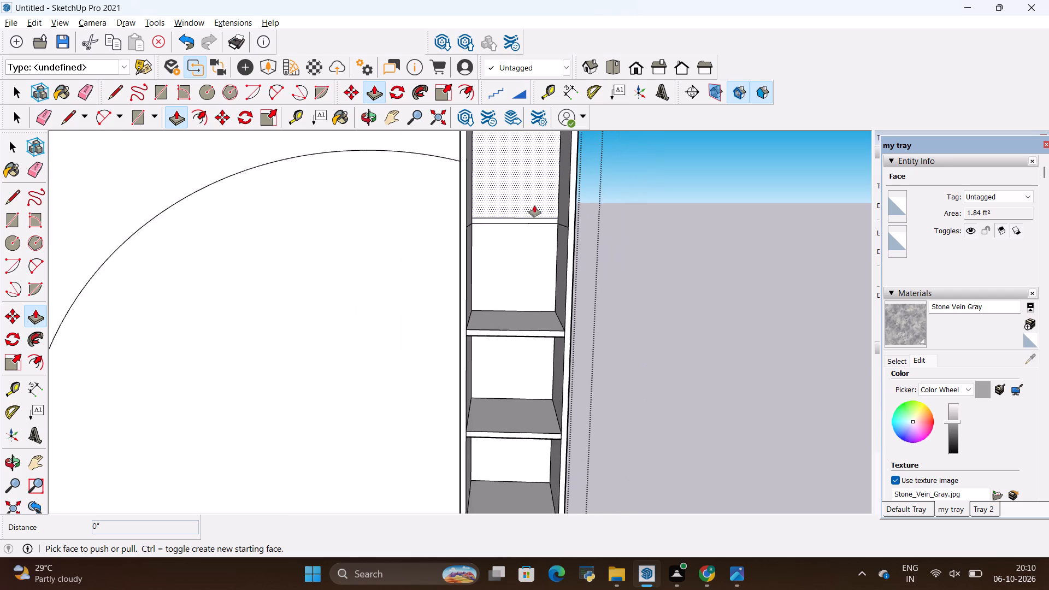
scroll(534, 205, up, 3)
double_click(540, 229)
scroll(604, 237, down, 2)
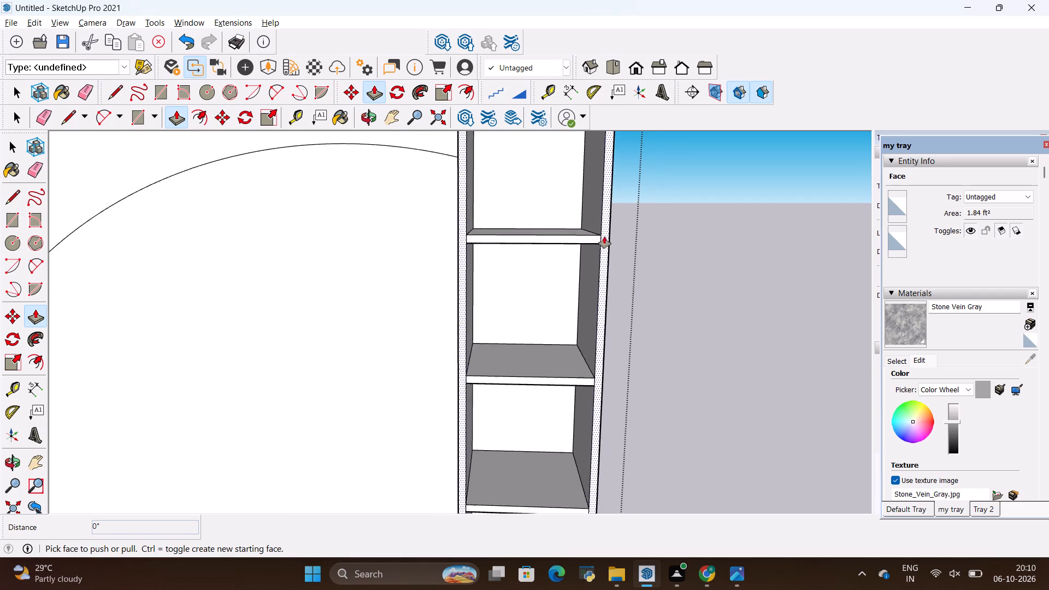
scroll(604, 237, down, 8)
scroll(628, 304, down, 5)
key(space)
click(692, 310)
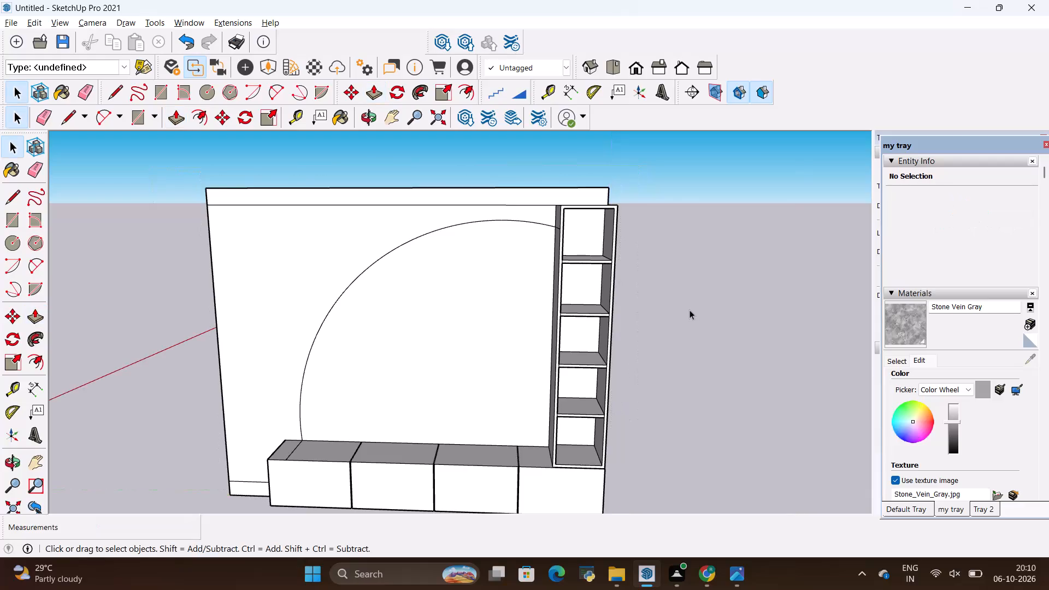
Examine the finished shelf column and console from several angles and compare the TV wall with the reference image.
scroll(669, 310, down, 6)
middle_drag(665, 409, 657, 333)
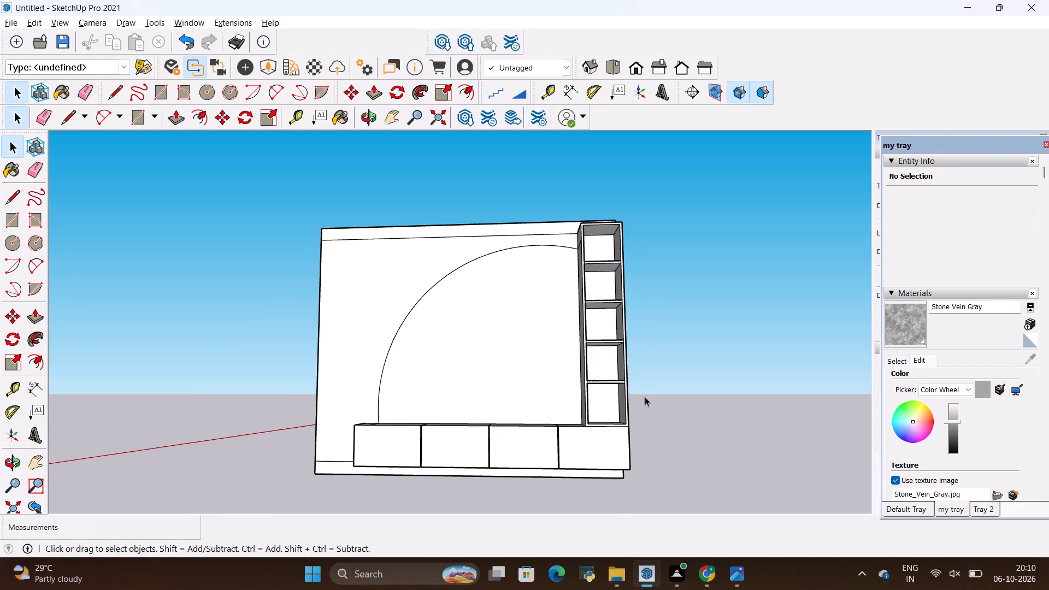
middle_drag(644, 402, 708, 445)
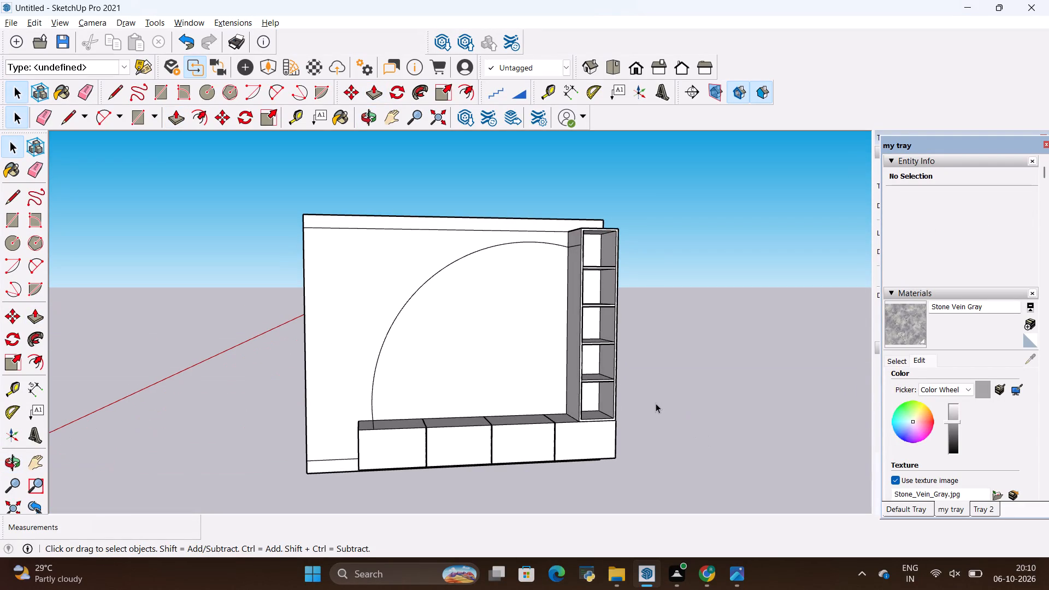
middle_drag(656, 403, 653, 441)
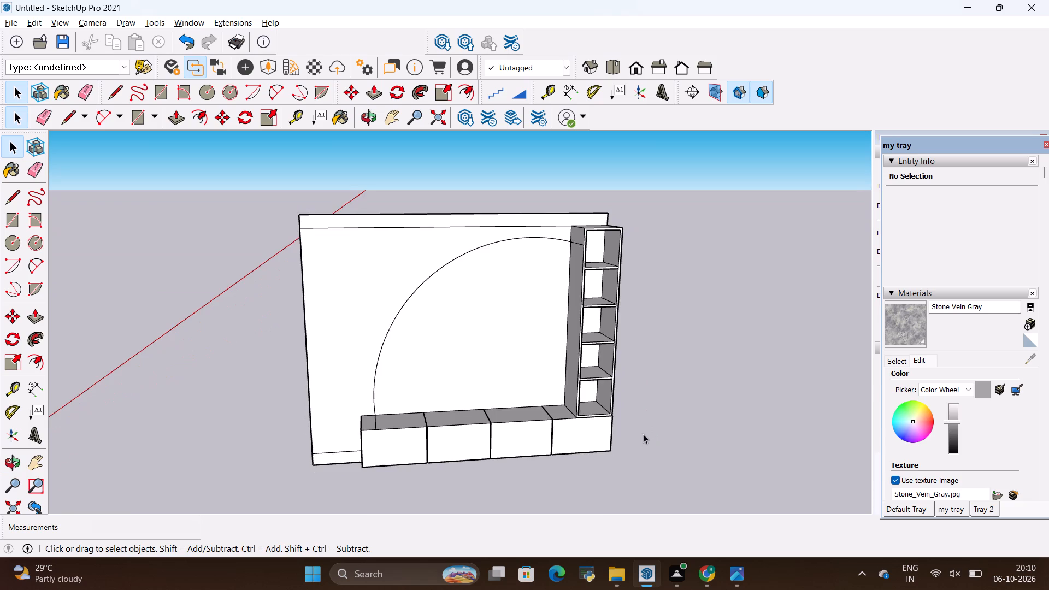
scroll(644, 433, down, 6)
key(alt+Tab)
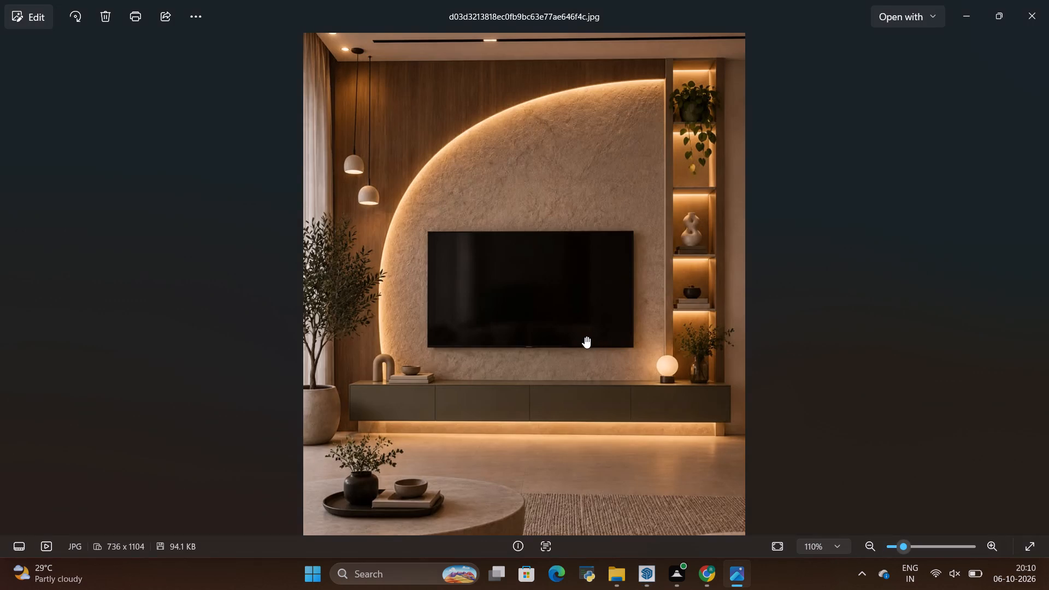
key(alt+Tab)
key(alt+Tab)
key(alt+Tab)
key(alt+Tab)
scroll(696, 99, up, 1)
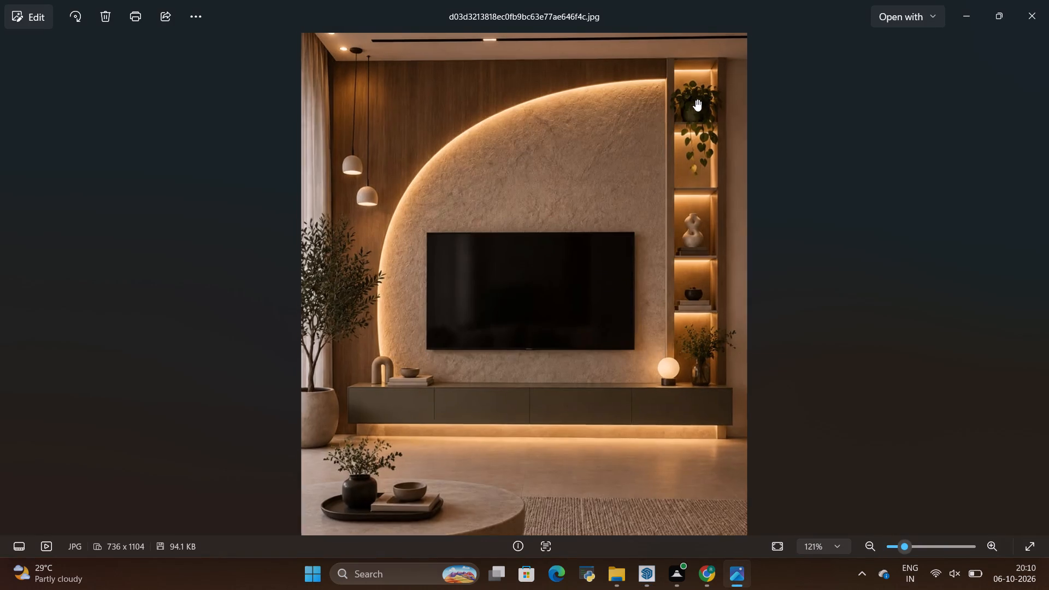
scroll(696, 99, up, 1)
key(alt+Tab)
scroll(674, 265, up, 3)
scroll(626, 349, up, 3)
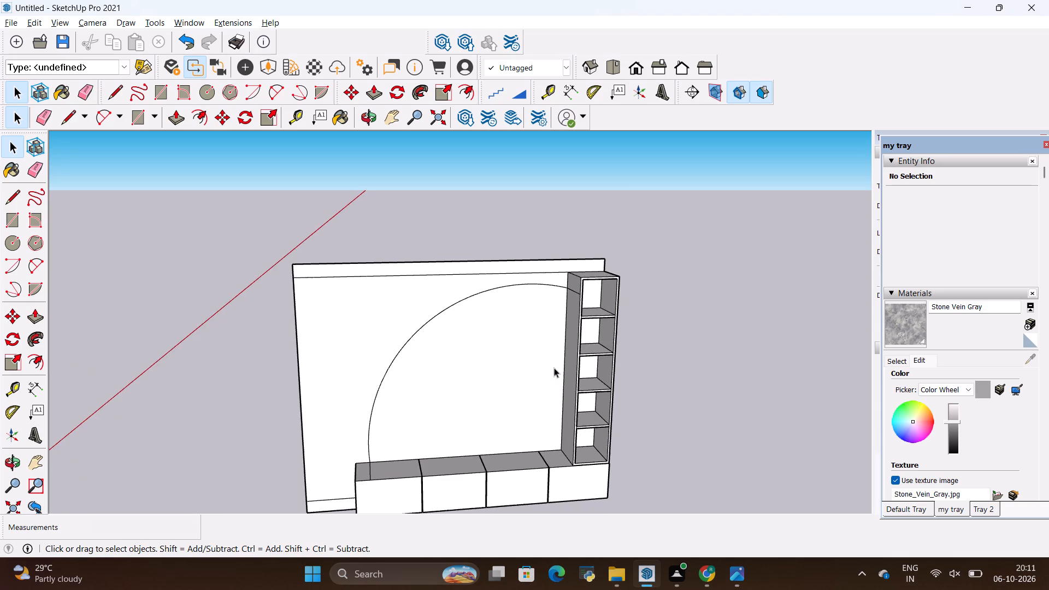
scroll(554, 360, down, 5)
scroll(539, 444, up, 8)
key(alt+Tab)
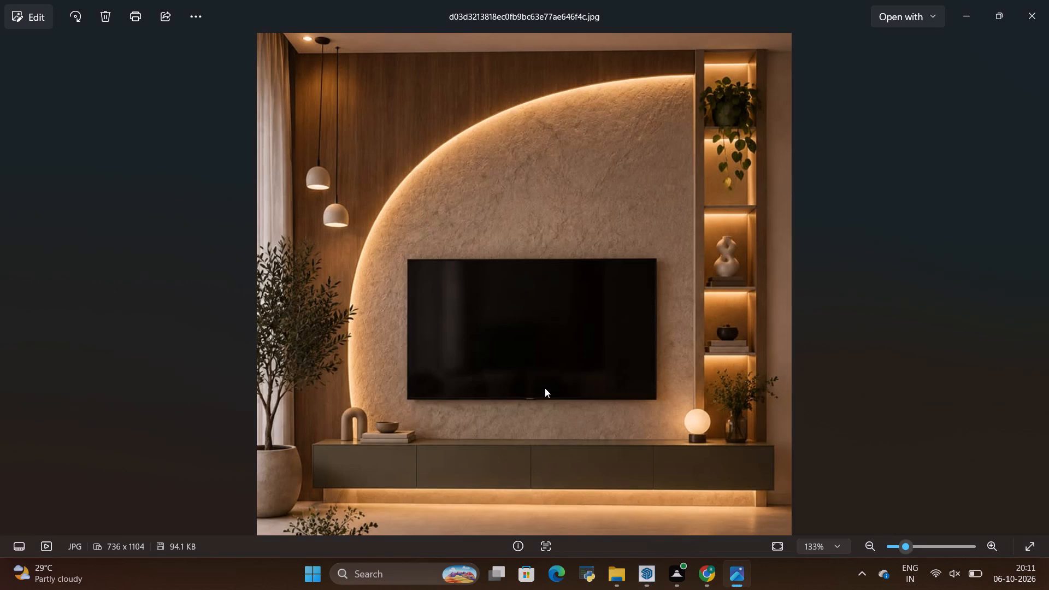
key(alt+Tab)
scroll(545, 388, down, 9)
key(space)
scroll(678, 396, up, 2)
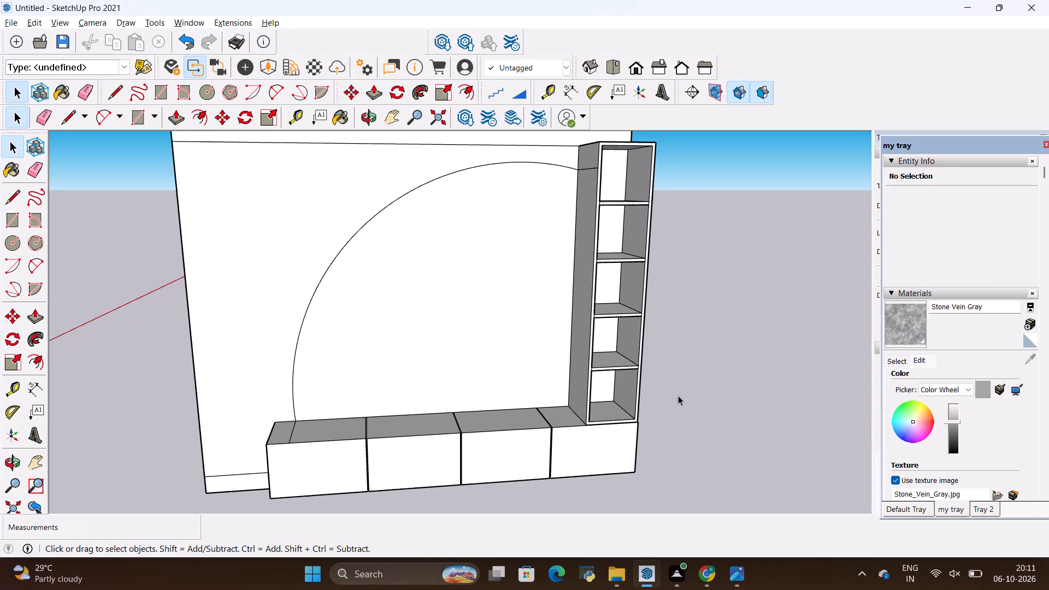
scroll(679, 397, down, 5)
scroll(679, 397, up, 1)
scroll(679, 397, down, 7)
scroll(637, 384, down, 1)
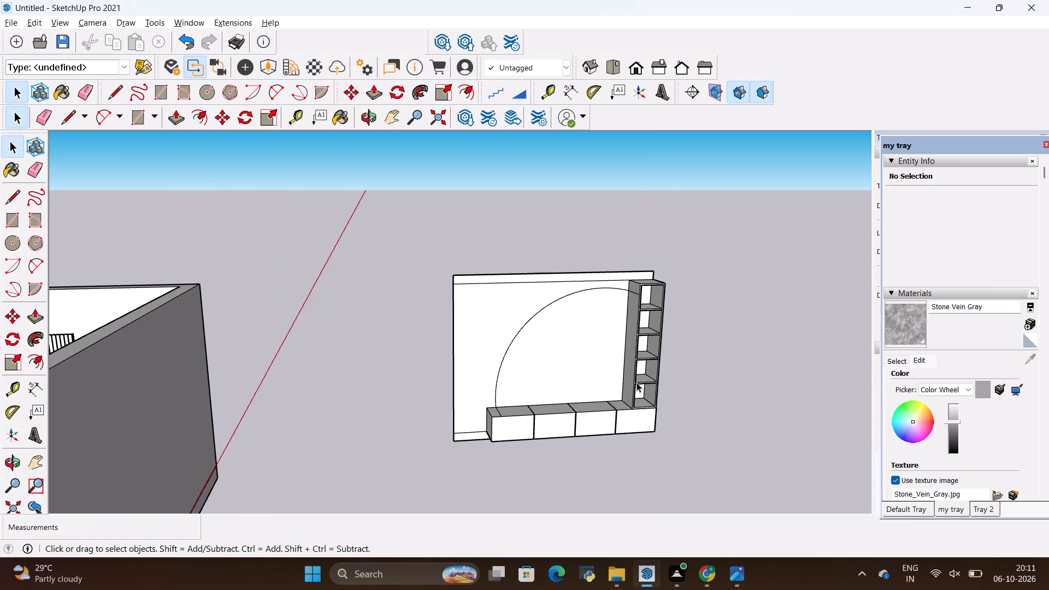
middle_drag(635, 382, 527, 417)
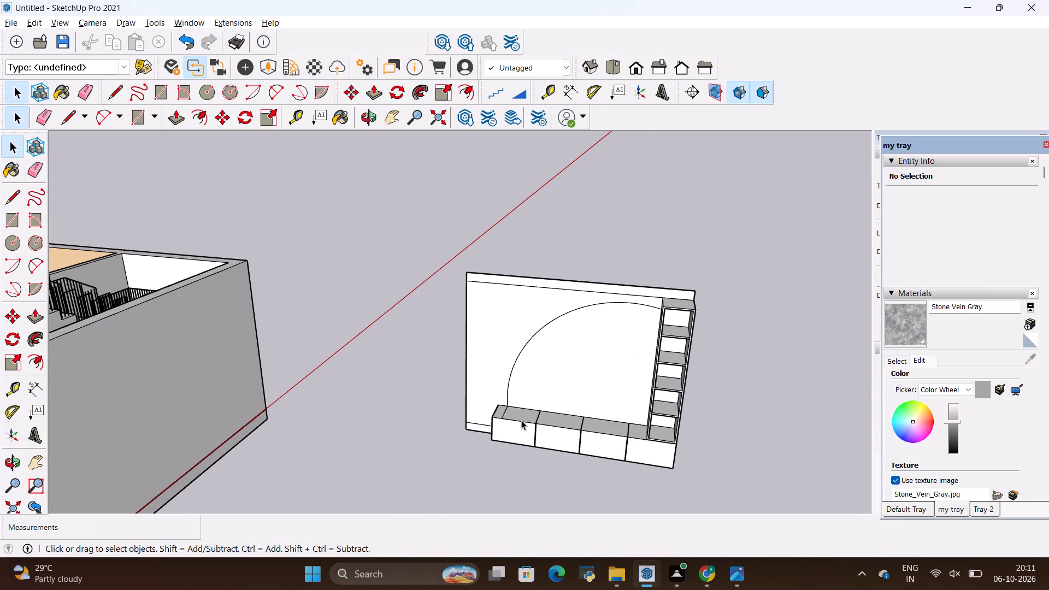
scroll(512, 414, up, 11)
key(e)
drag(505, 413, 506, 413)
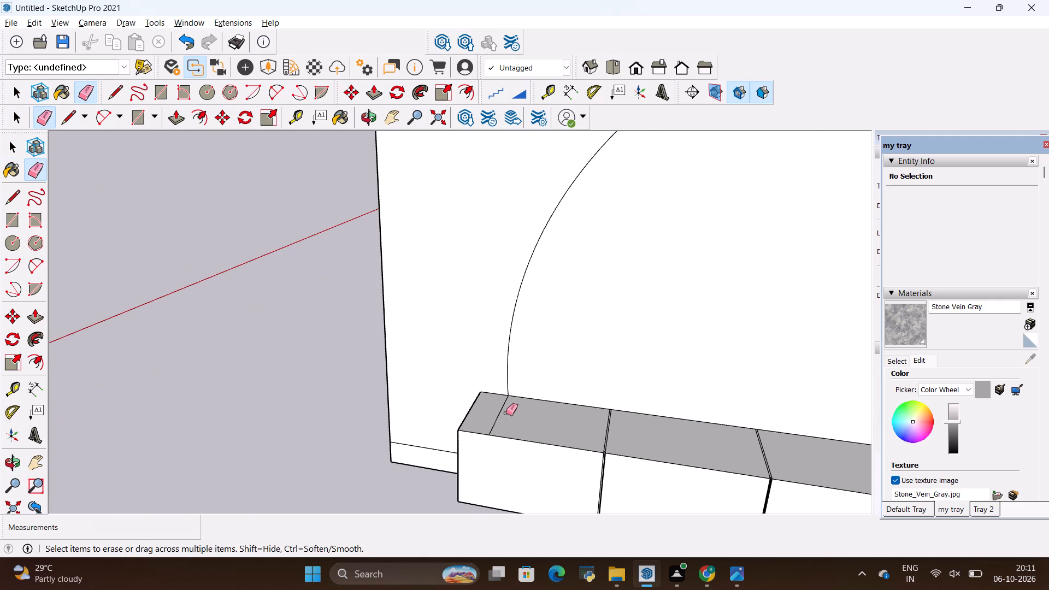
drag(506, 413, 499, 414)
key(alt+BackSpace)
Open the TV wall group and erase the stray edge crossing the console's top where the arch meets it.
key(space)
double_click(500, 427)
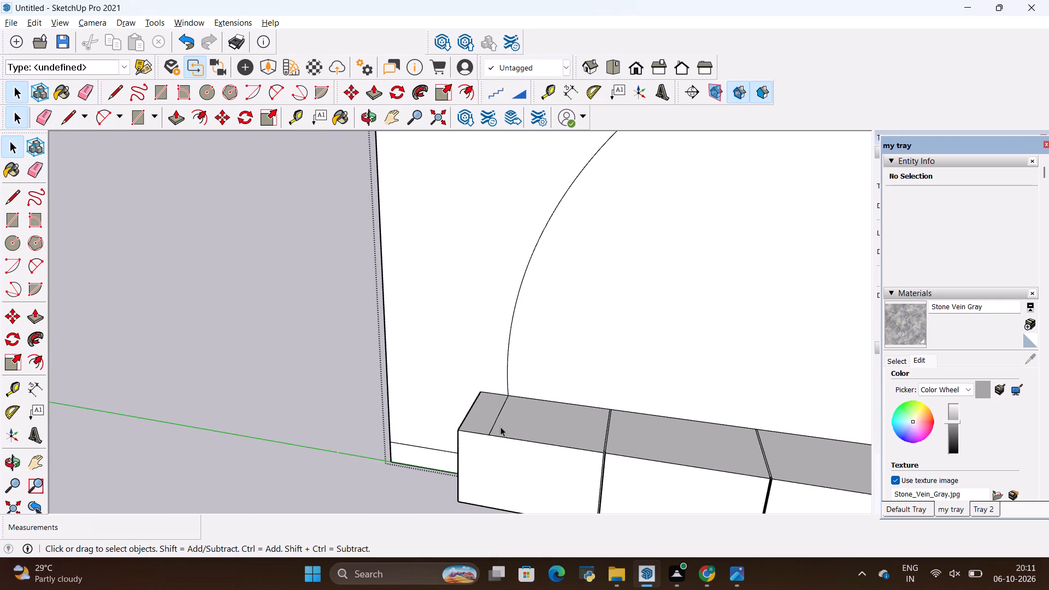
key(e)
drag(502, 423, 492, 418)
scroll(490, 420, down, 5)
key(space)
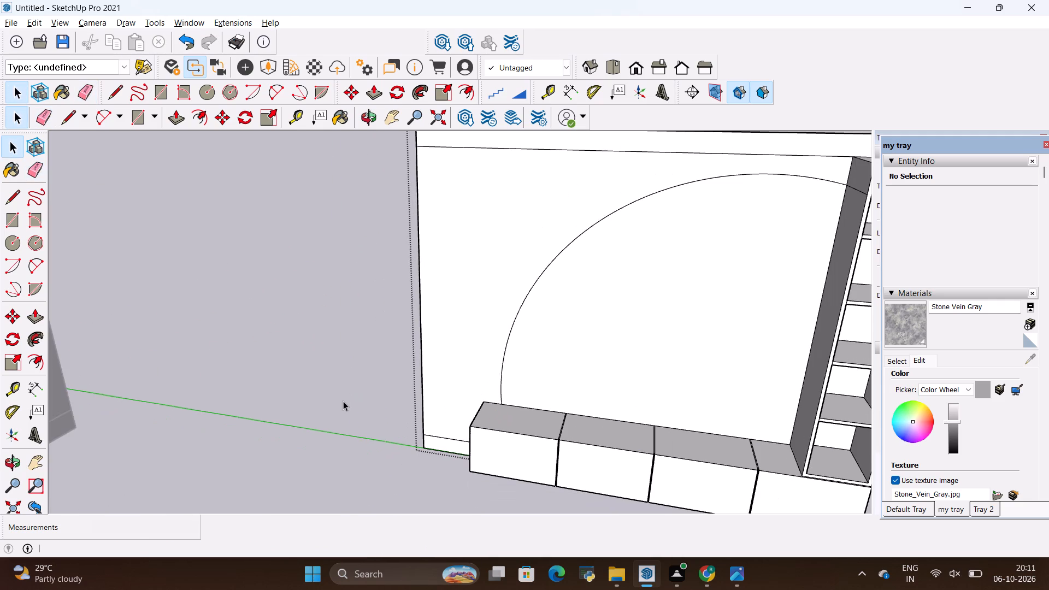
click(343, 401)
Compare the console and arched panel with the TV wall reference image from several angles.
scroll(347, 401, down, 5)
middle_drag(372, 445, 501, 432)
scroll(503, 430, down, 1)
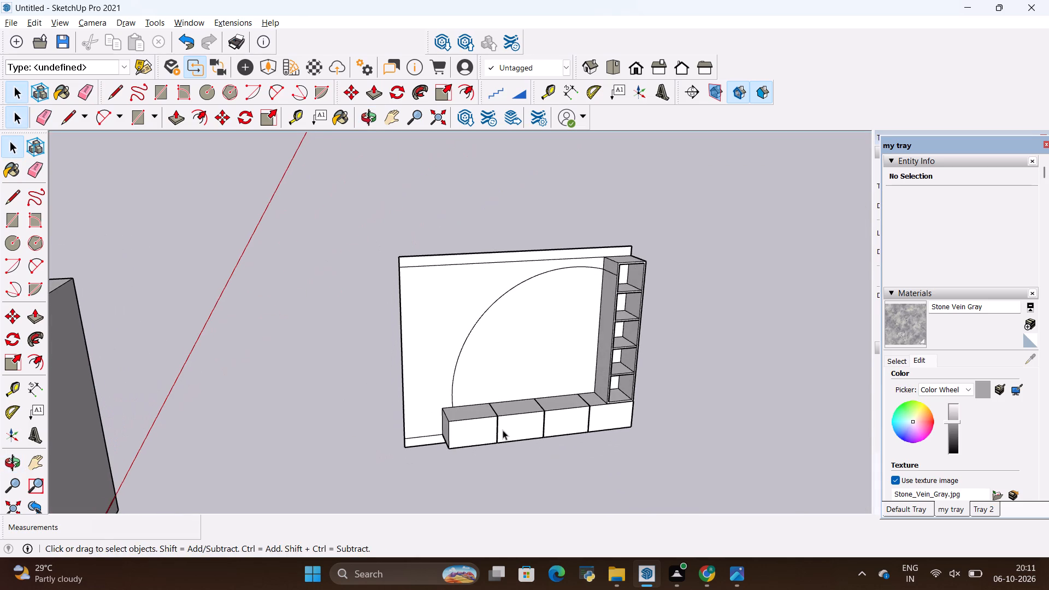
key(alt+Tab)
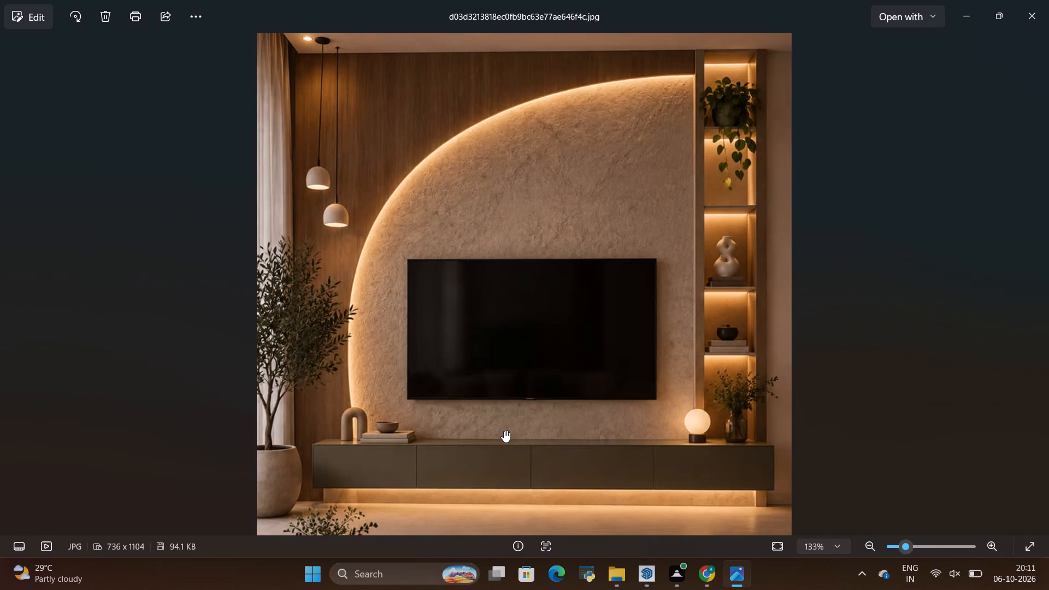
key(alt+Tab)
scroll(538, 399, up, 2)
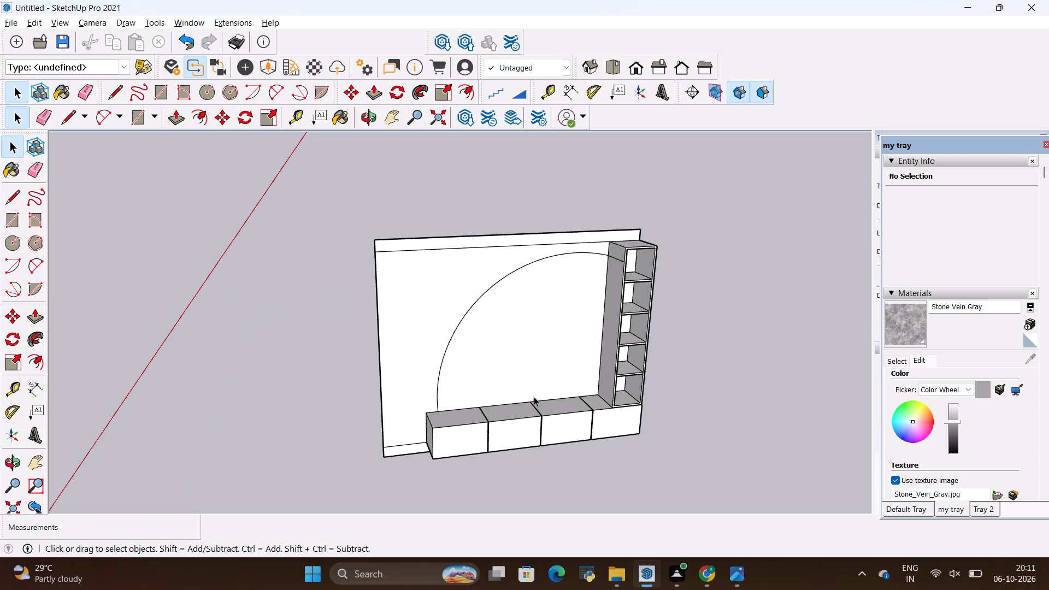
middle_drag(624, 455, 484, 429)
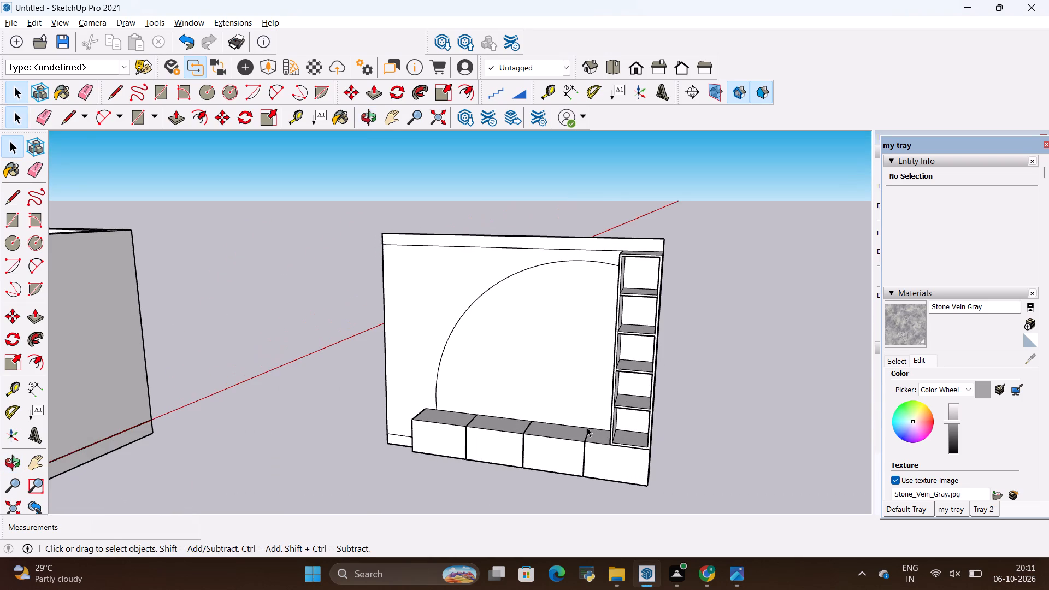
key(alt+Tab)
key(alt+Tab)
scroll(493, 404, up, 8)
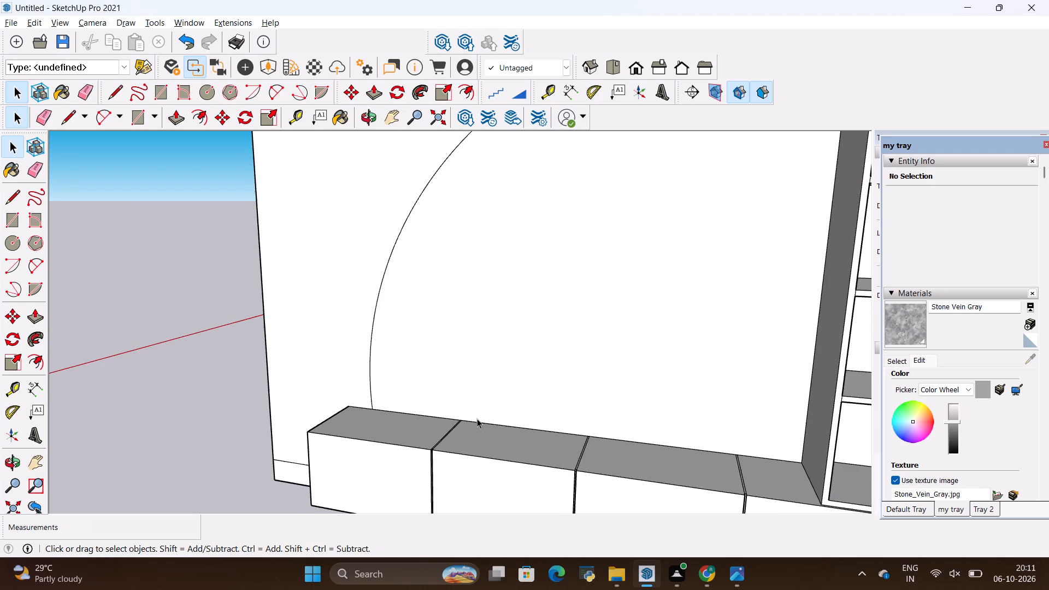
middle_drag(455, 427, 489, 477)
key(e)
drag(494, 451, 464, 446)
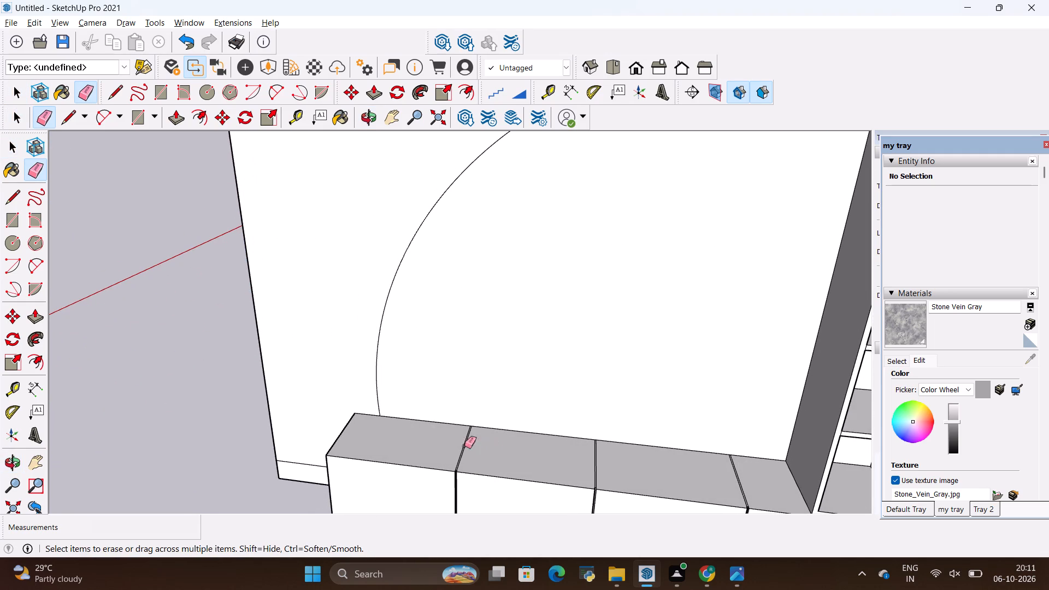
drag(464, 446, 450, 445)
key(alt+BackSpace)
Open the TV wall group and erase the drawer division lines crossing the console's top face, keeping those on the front.
key(space)
double_click(533, 462)
key(e)
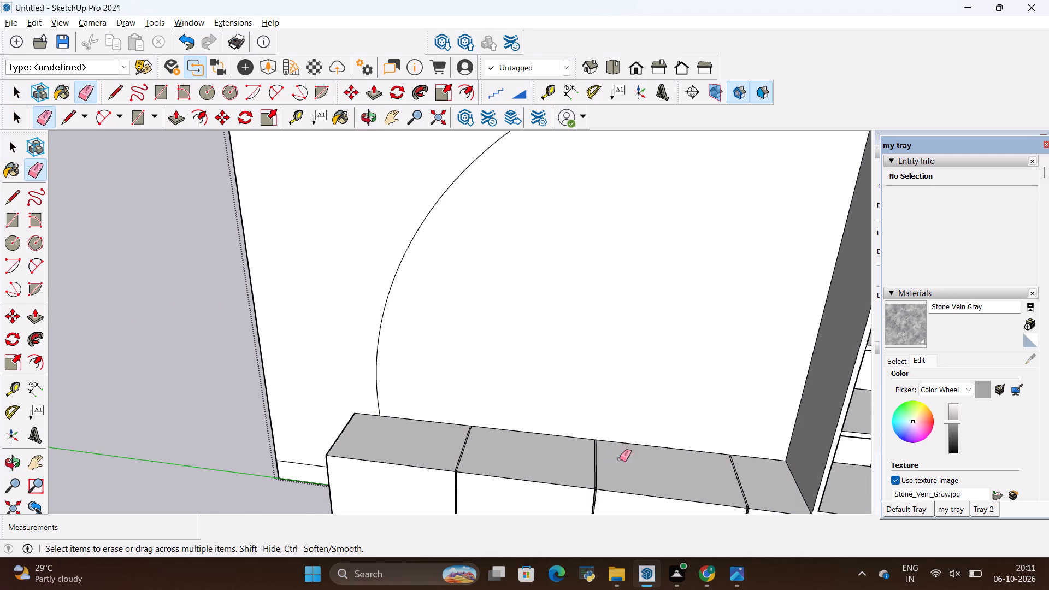
drag(770, 471, 450, 451)
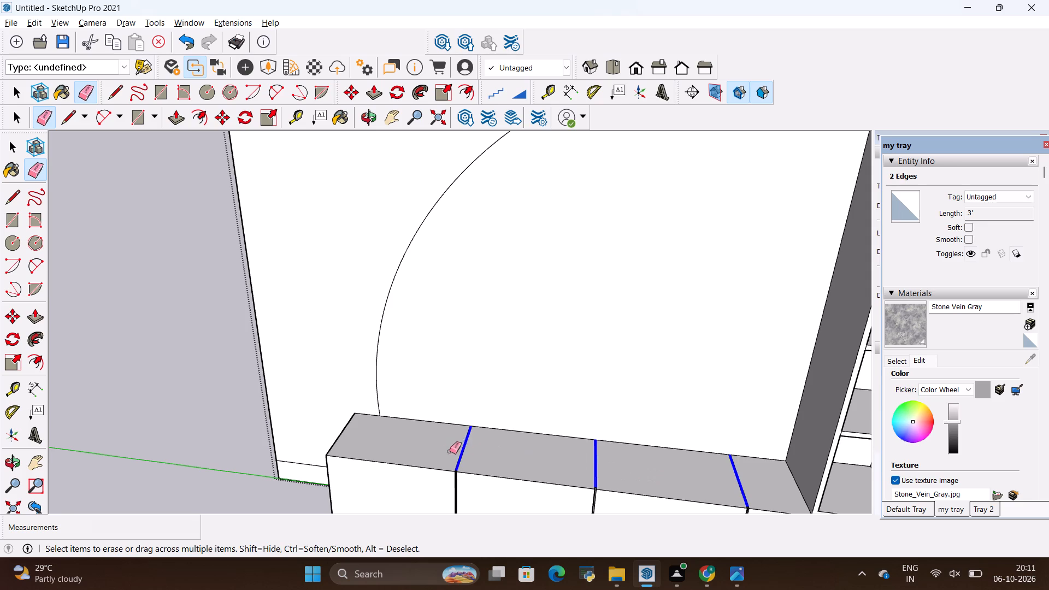
drag(450, 451, 435, 450)
scroll(438, 430, down, 6)
scroll(509, 419, down, 5)
key(space)
click(689, 453)
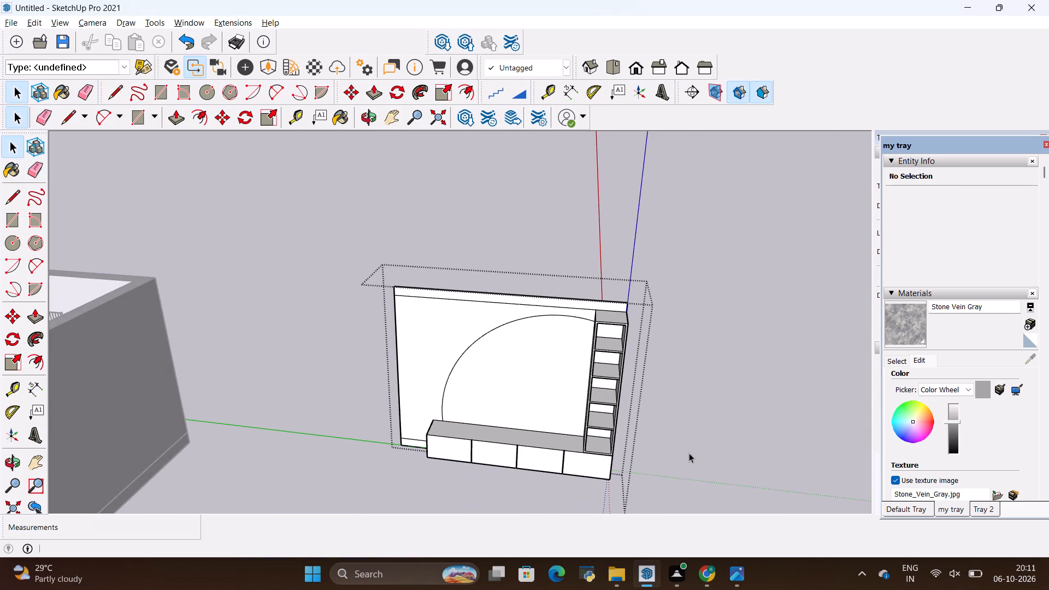
Examine the TV wall from the front and compare its arch, console and shelf column with the reference image.
middle_drag(553, 475, 607, 393)
scroll(521, 455, up, 3)
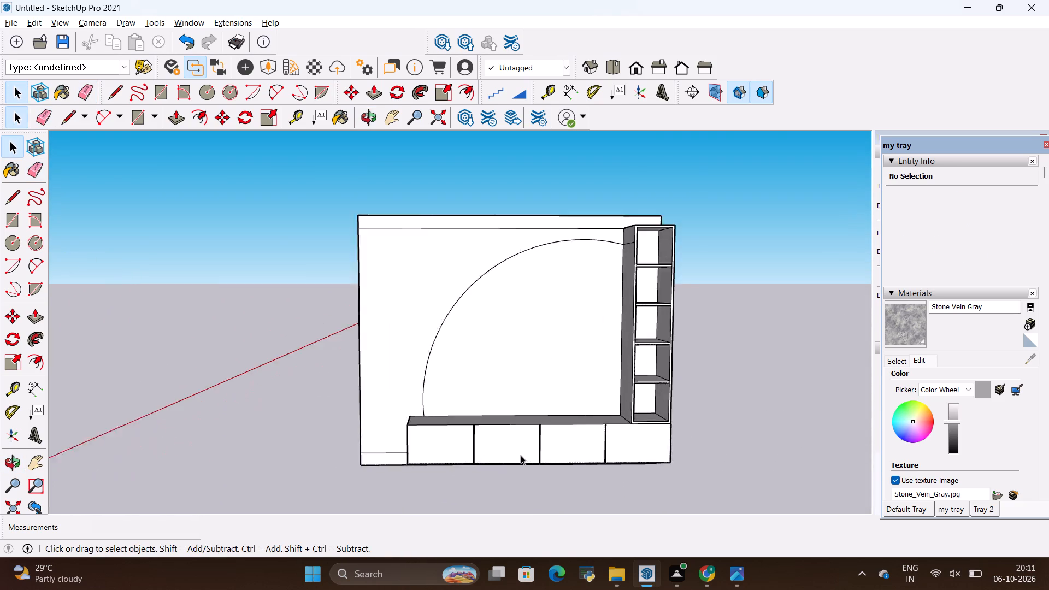
scroll(521, 455, up, 8)
scroll(534, 395, down, 5)
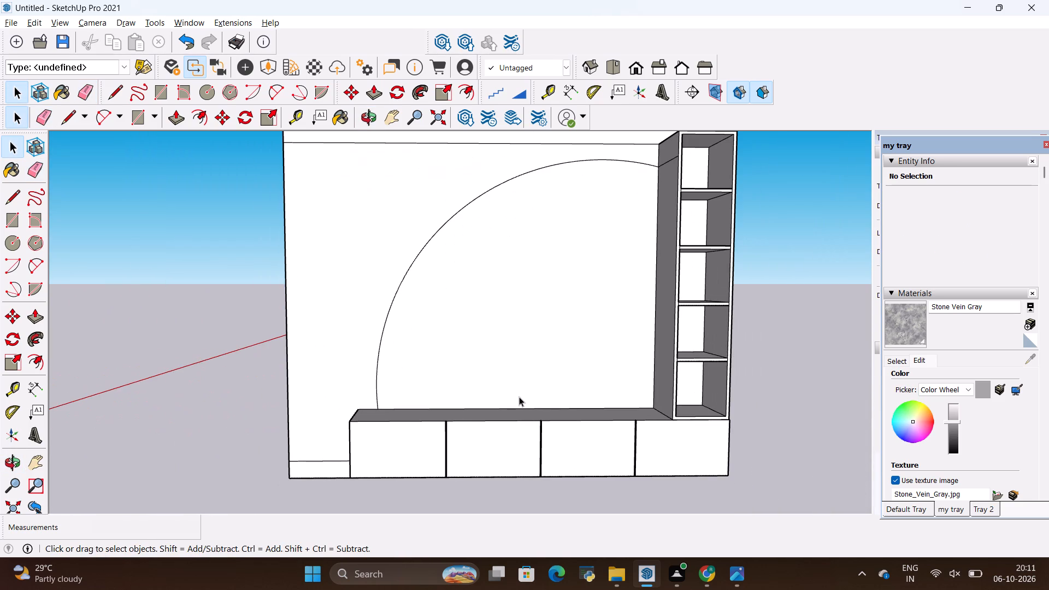
scroll(519, 397, down, 5)
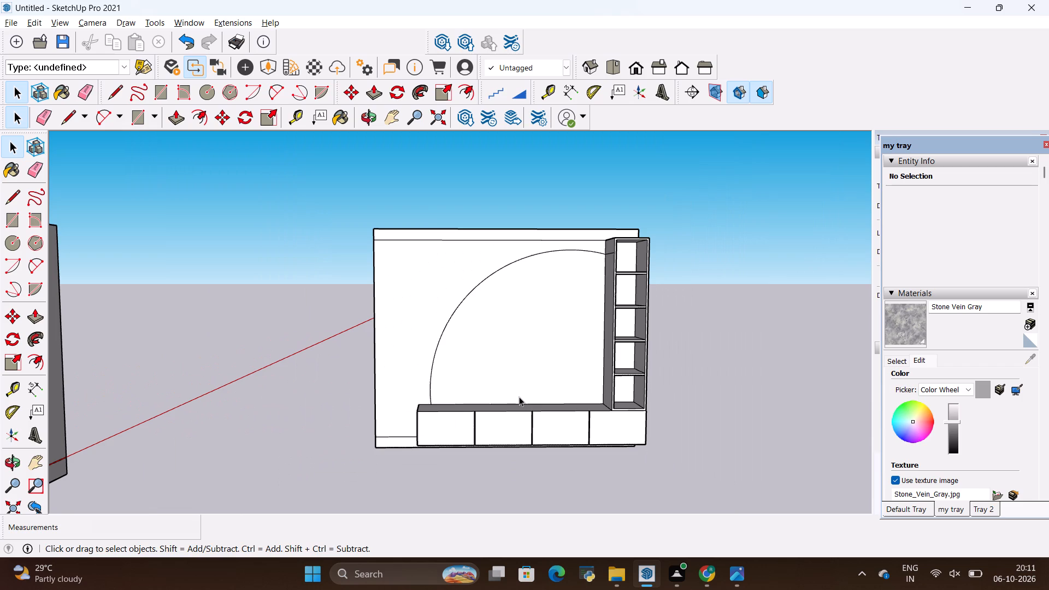
key(alt+Tab)
key(alt+Tab)
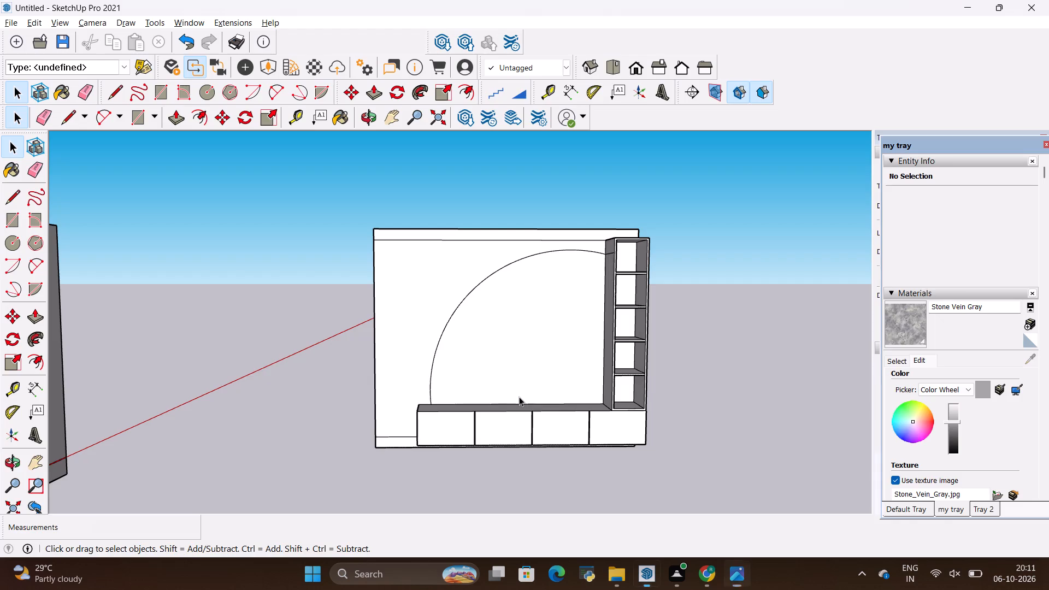
key(alt+Tab)
key(alt+Tab)
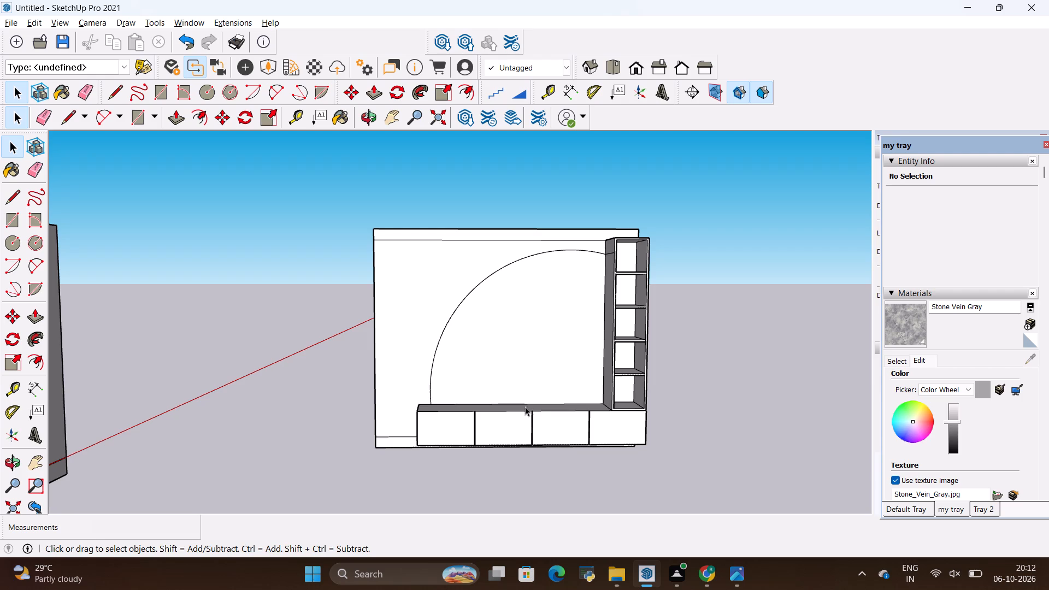
key(alt+Tab)
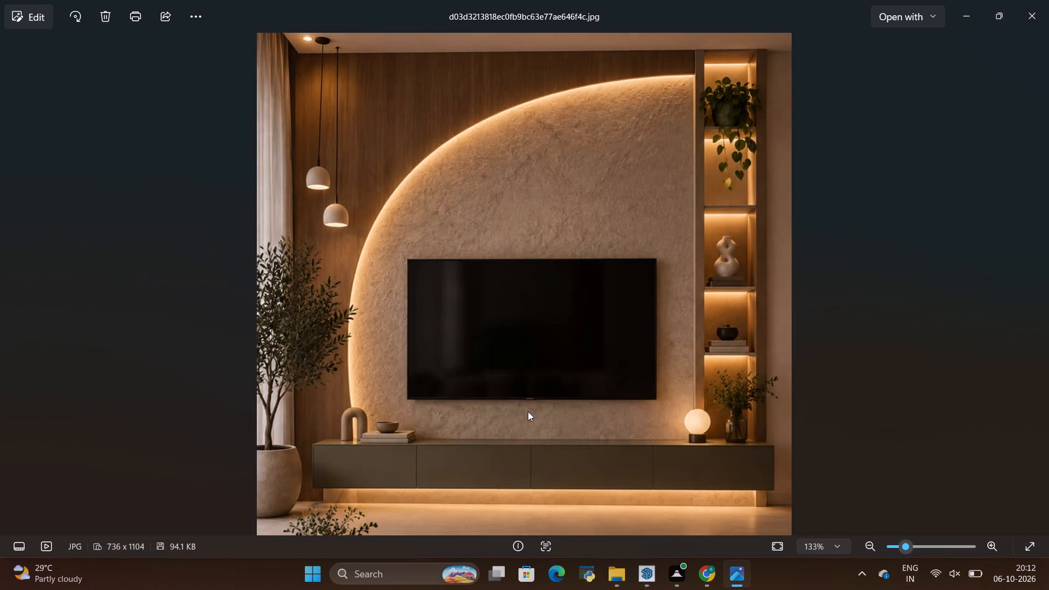
key(alt+Tab)
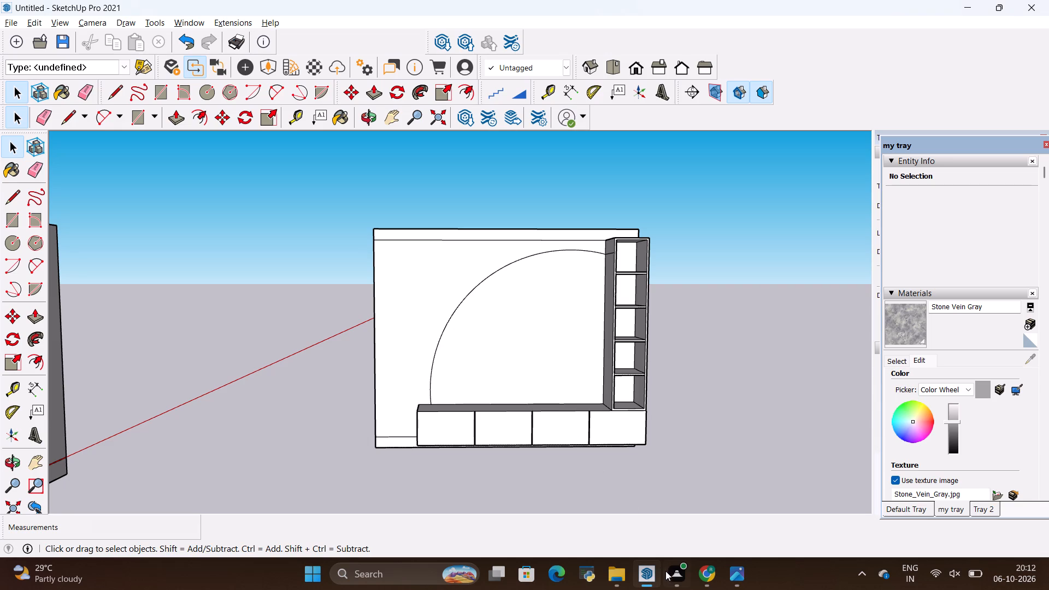
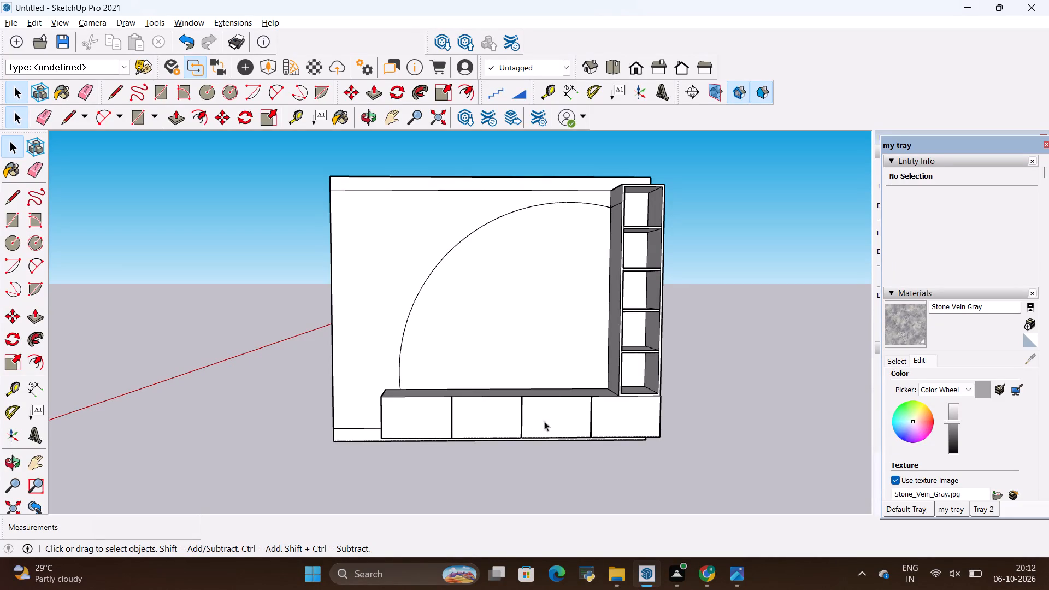
Inspect the finished TV wall's arched panel, drawer console and open shelf column from the front, both sides and above.
click(551, 458)
key(space)
click(551, 458)
scroll(440, 405, up, 3)
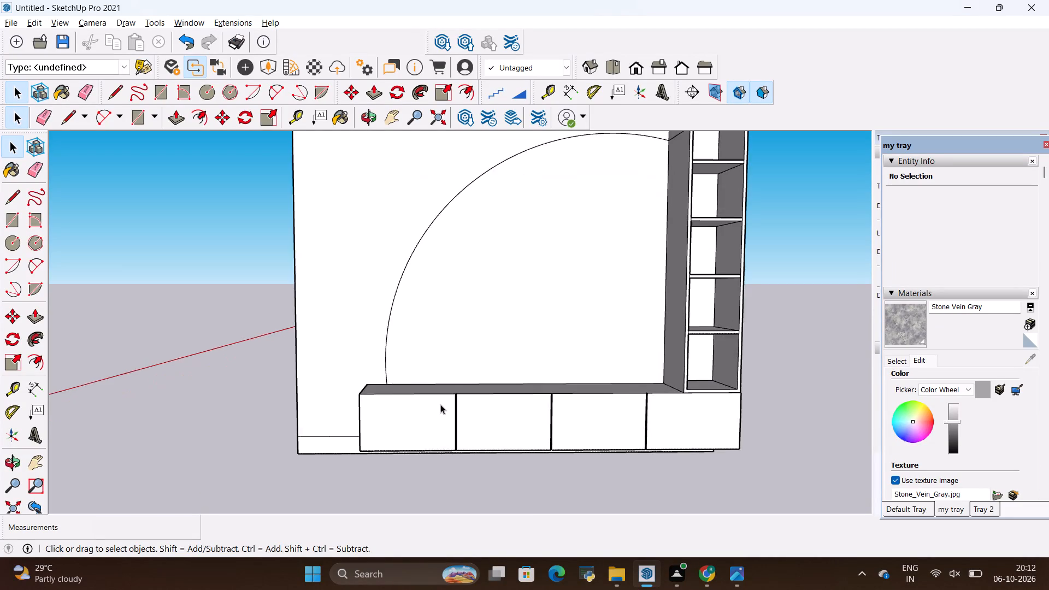
scroll(440, 404, down, 4)
middle_drag(563, 419, 467, 421)
scroll(466, 421, down, 5)
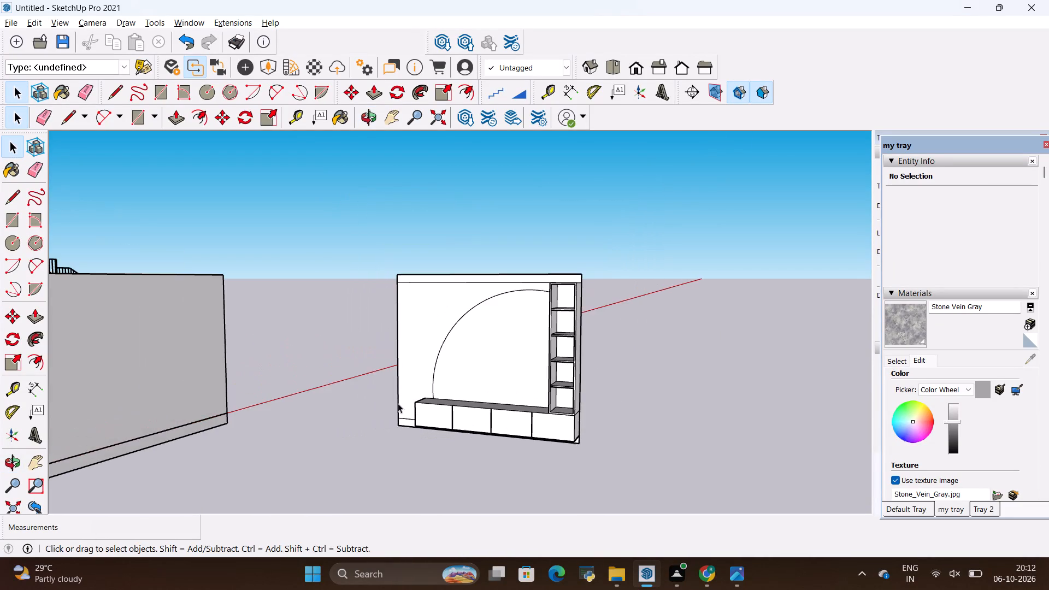
middle_drag(398, 403, 508, 417)
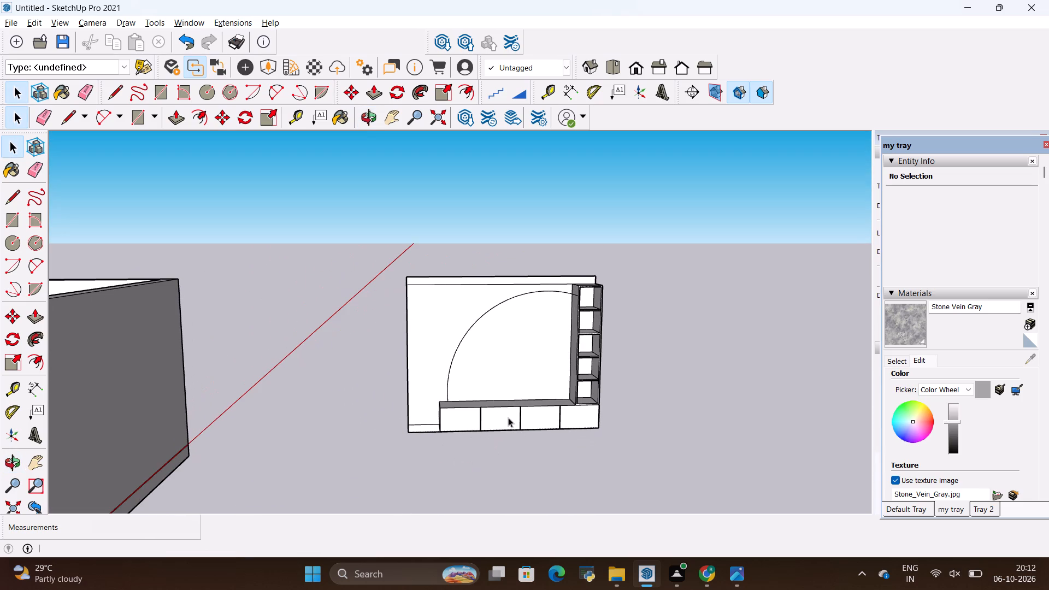
scroll(532, 362, up, 6)
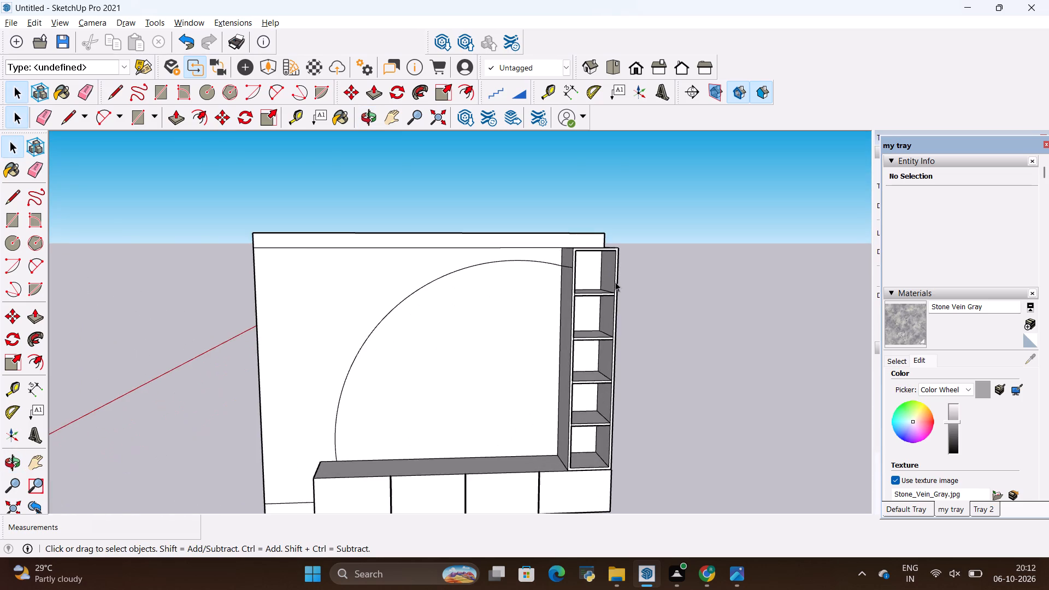
scroll(573, 299, down, 5)
middle_drag(642, 322, 575, 362)
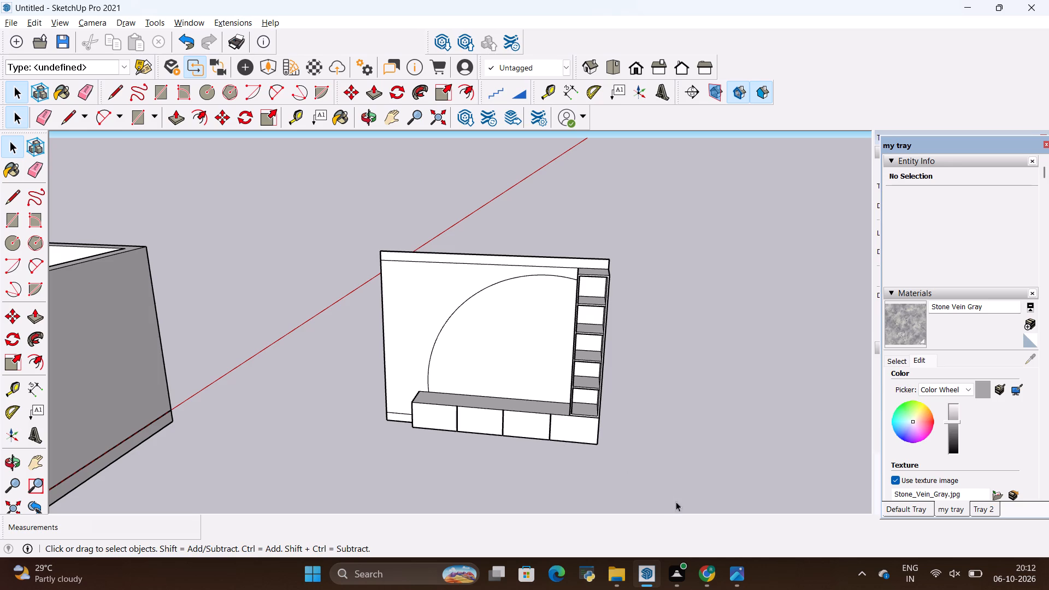
scroll(566, 360, up, 1)
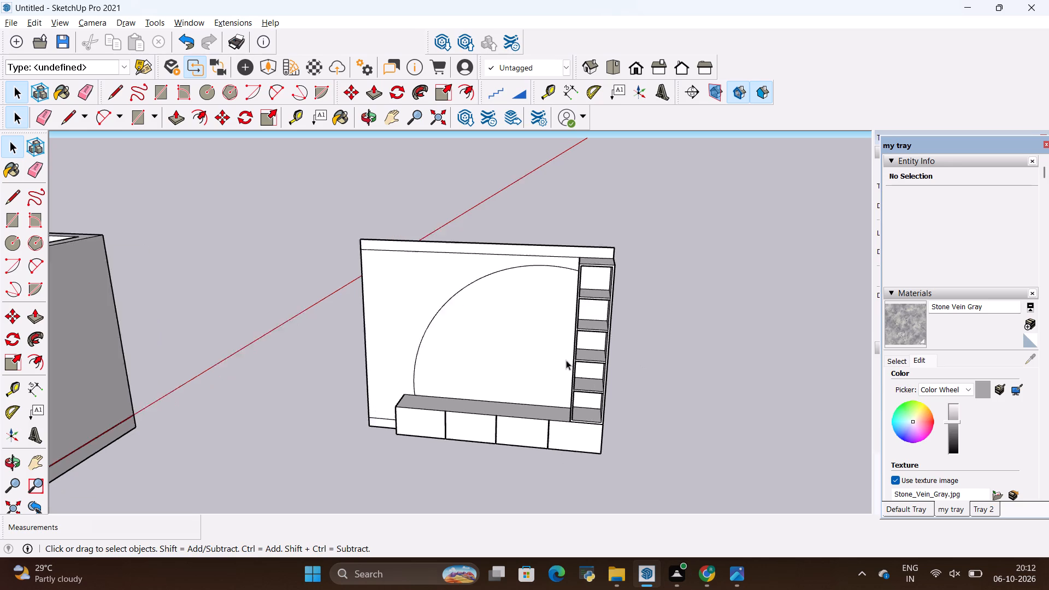
scroll(566, 360, up, 2)
scroll(571, 346, down, 4)
middle_drag(575, 402, 582, 366)
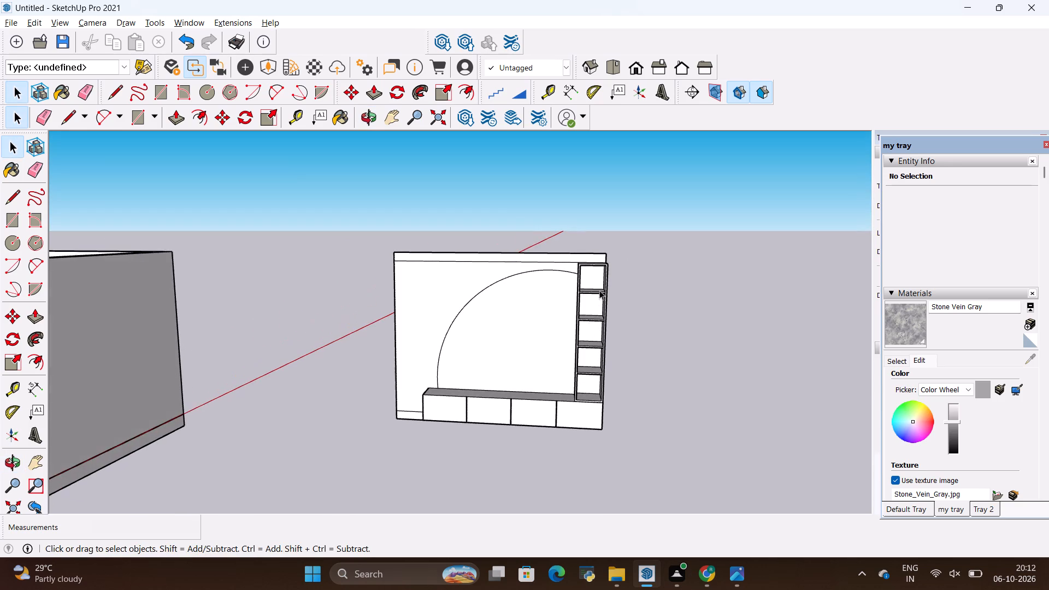
scroll(600, 285, up, 3)
scroll(556, 456, up, 4)
scroll(559, 422, down, 4)
scroll(570, 421, up, 1)
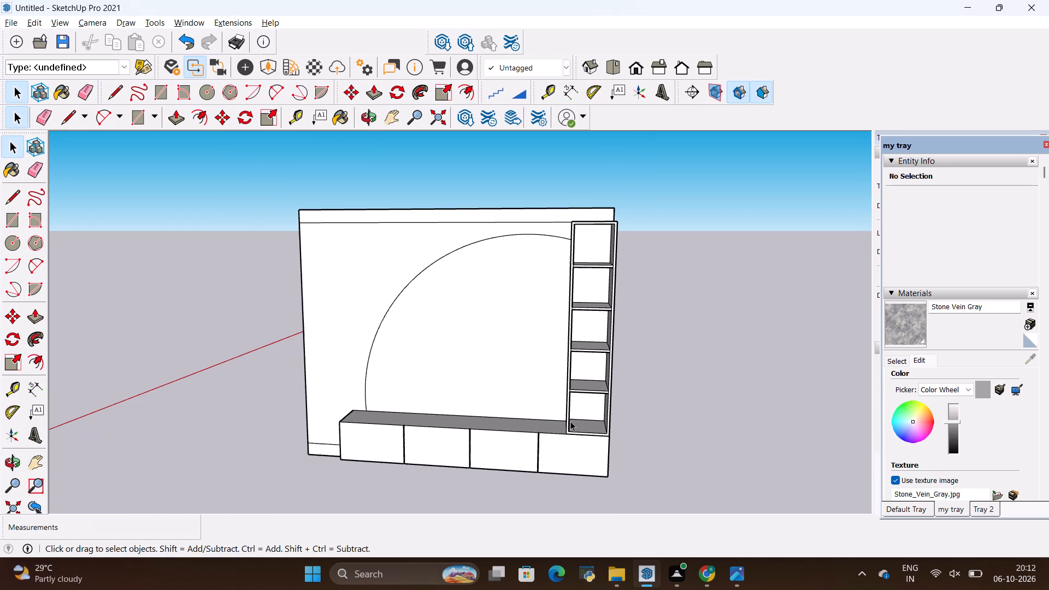
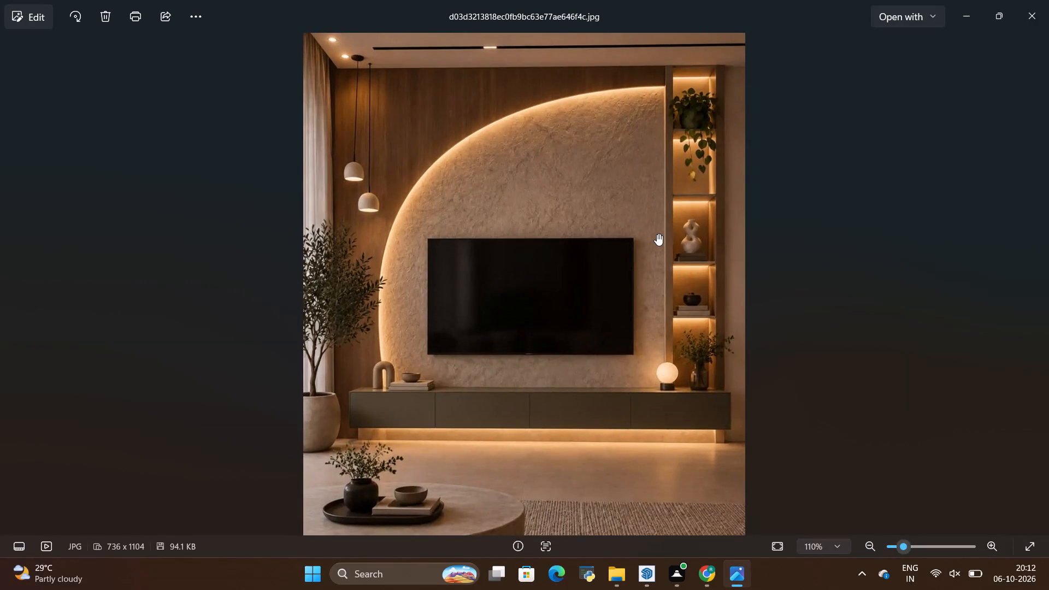
Examine the TV wall reference image, including the backlit arch, wood surround, shelf column, console and seating area, and return to SketchUp.
scroll(656, 226, down, 1)
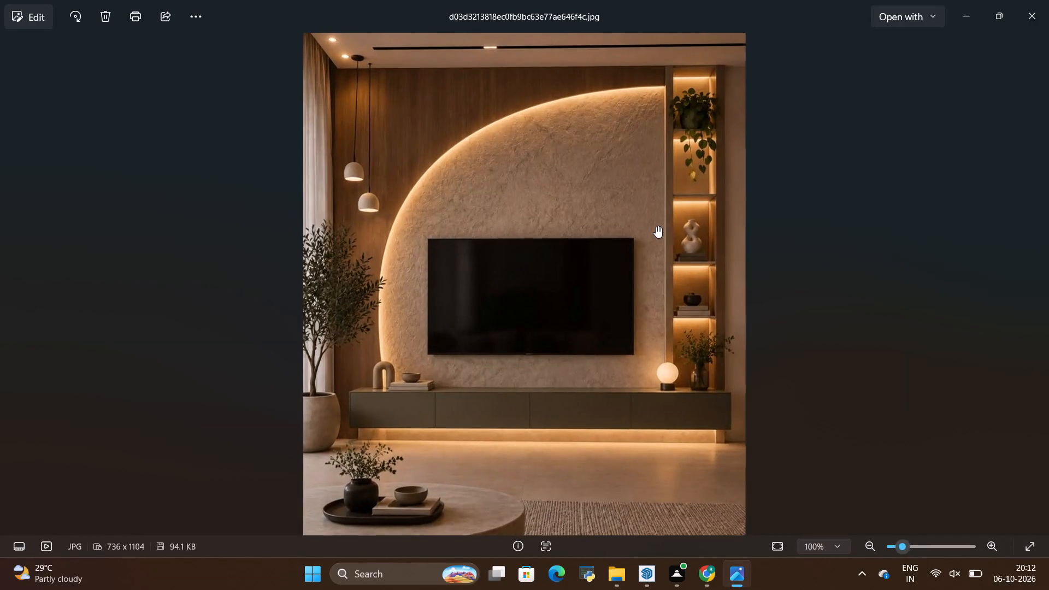
scroll(656, 226, down, 2)
scroll(562, 331, up, 9)
scroll(382, 287, up, 1)
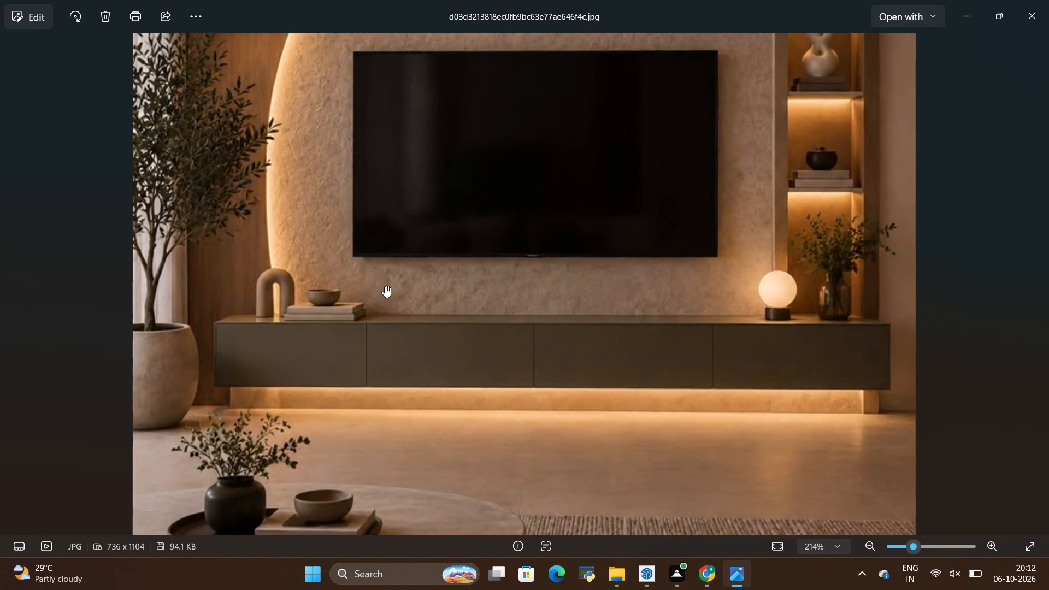
scroll(387, 285, down, 10)
scroll(655, 125, up, 3)
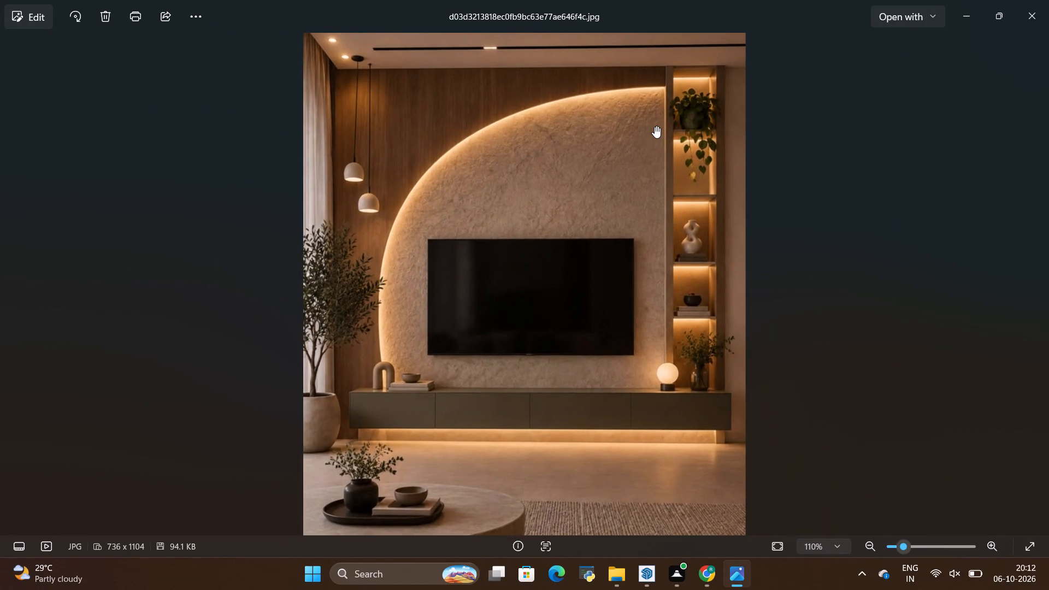
scroll(497, 82, up, 5)
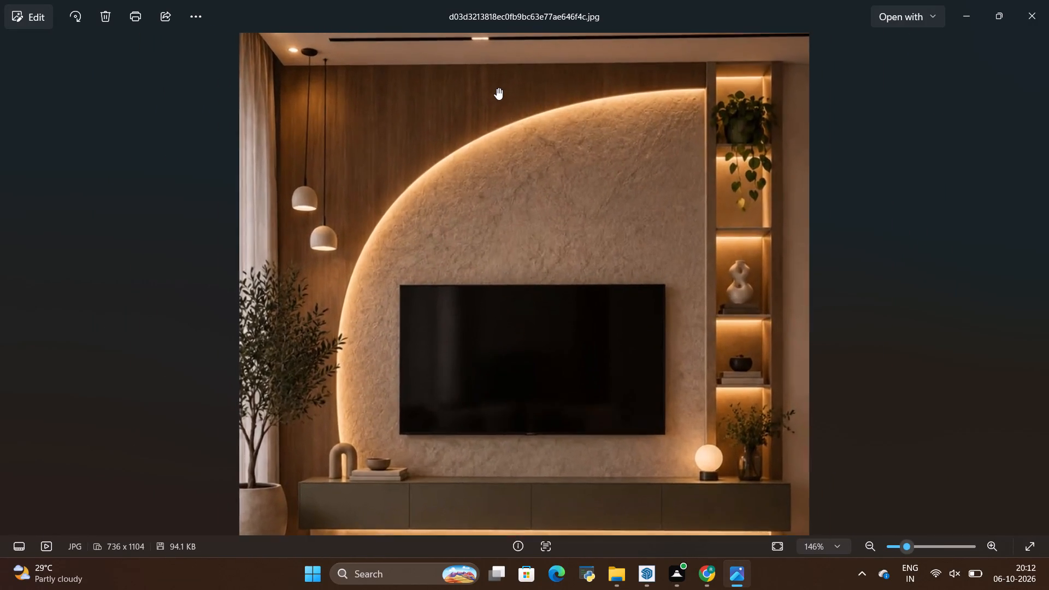
scroll(497, 88, up, 2)
scroll(412, 82, up, 3)
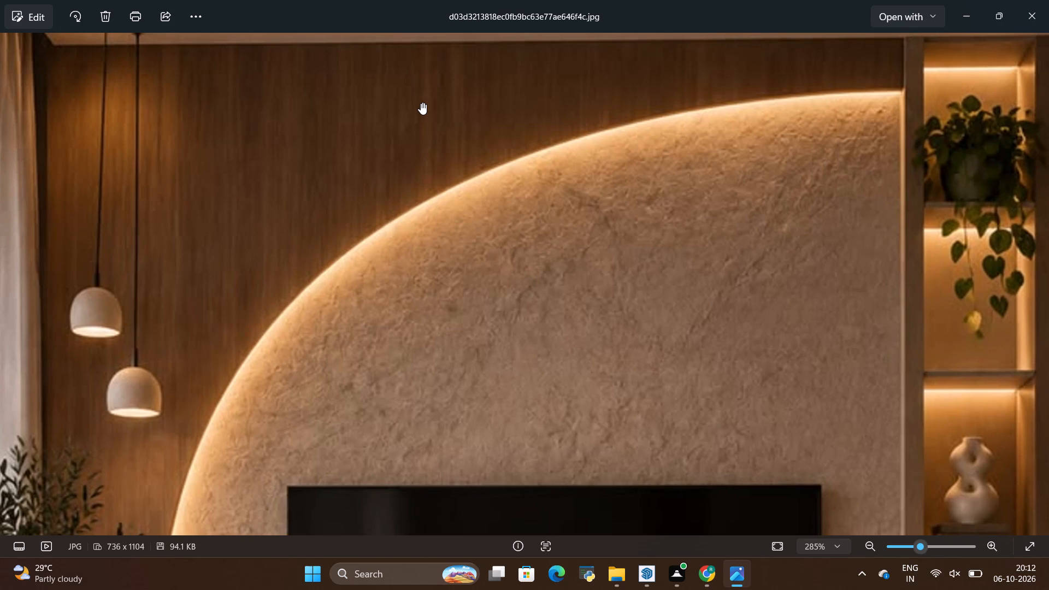
scroll(421, 103, down, 8)
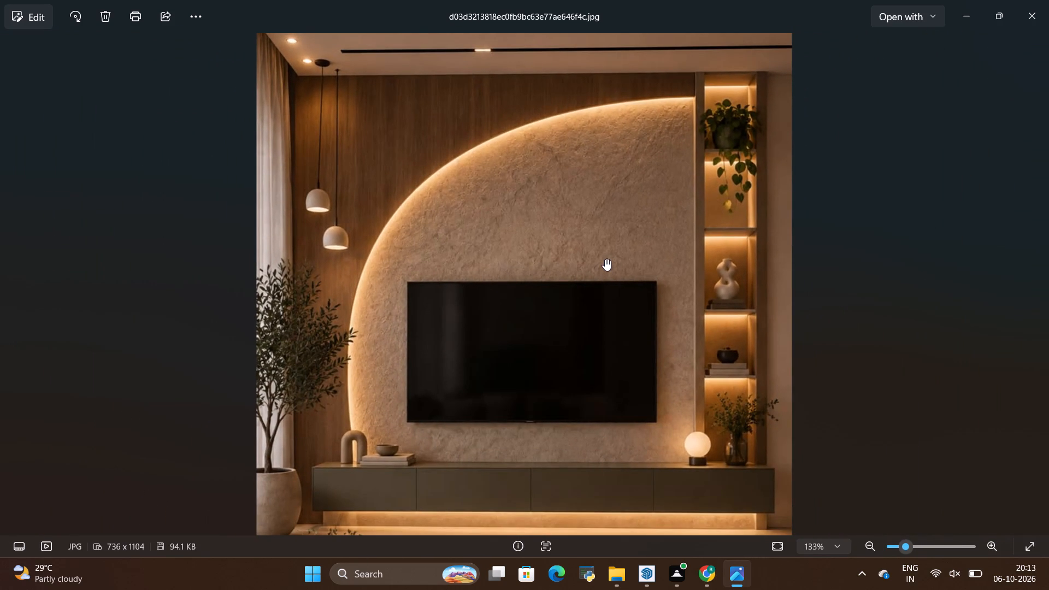
scroll(775, 140, up, 2)
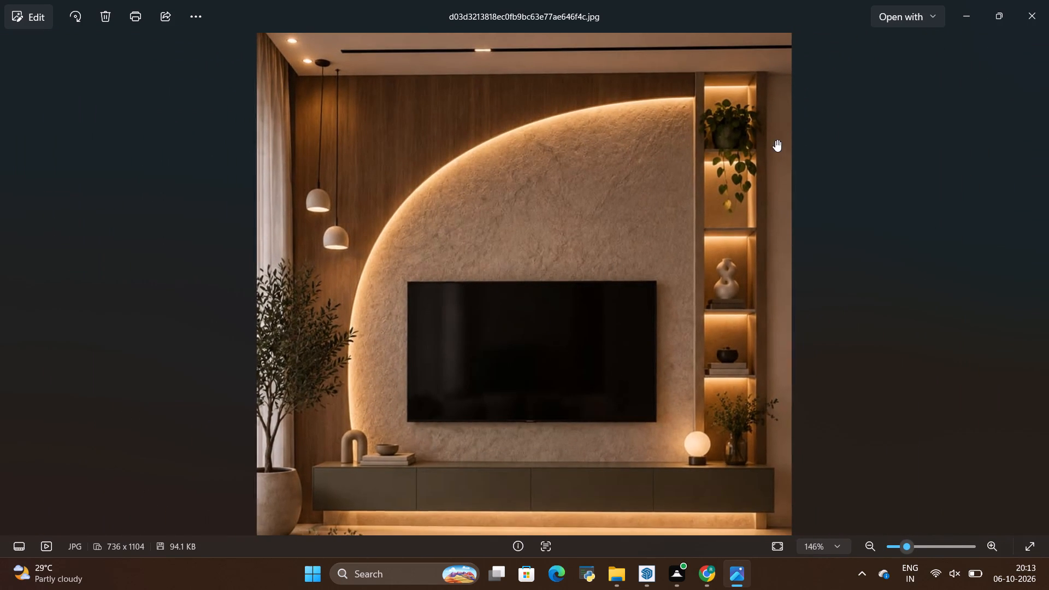
scroll(775, 140, up, 2)
scroll(772, 140, down, 8)
key(alt+Tab)
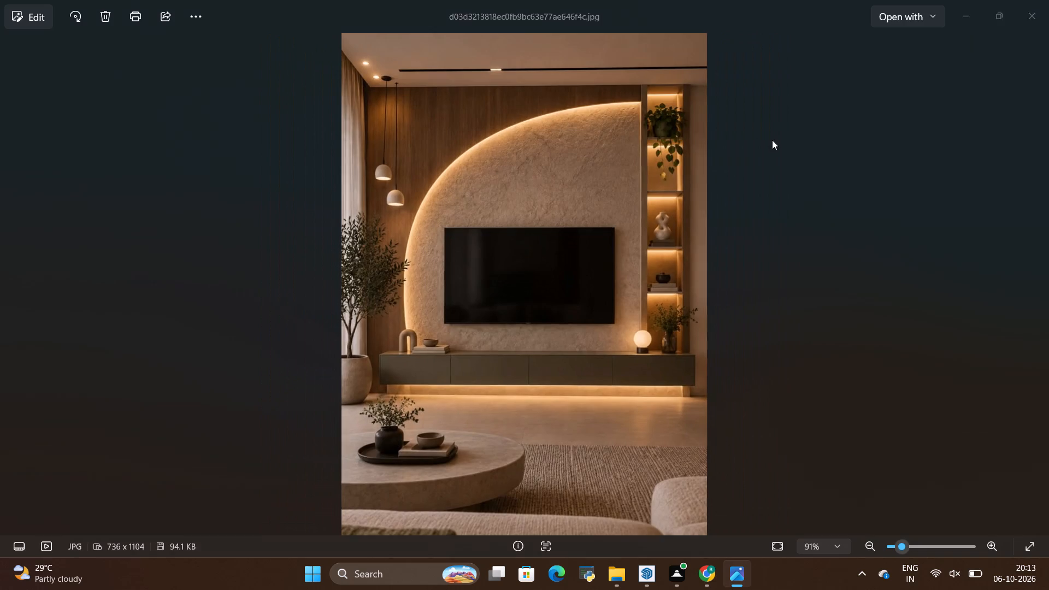
key(alt+Tab)
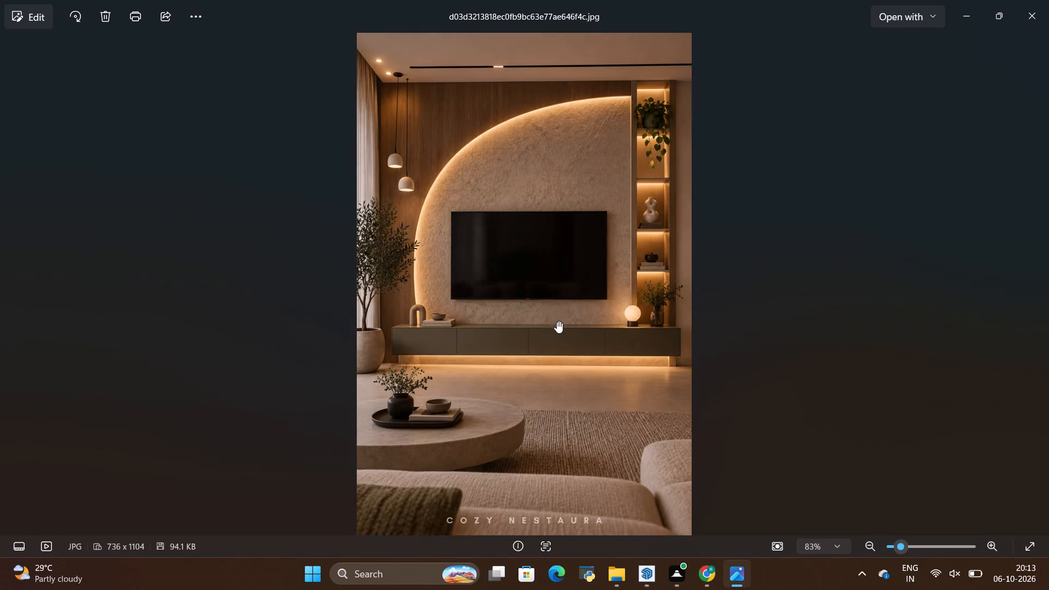
scroll(402, 467, up, 11)
scroll(439, 441, down, 5)
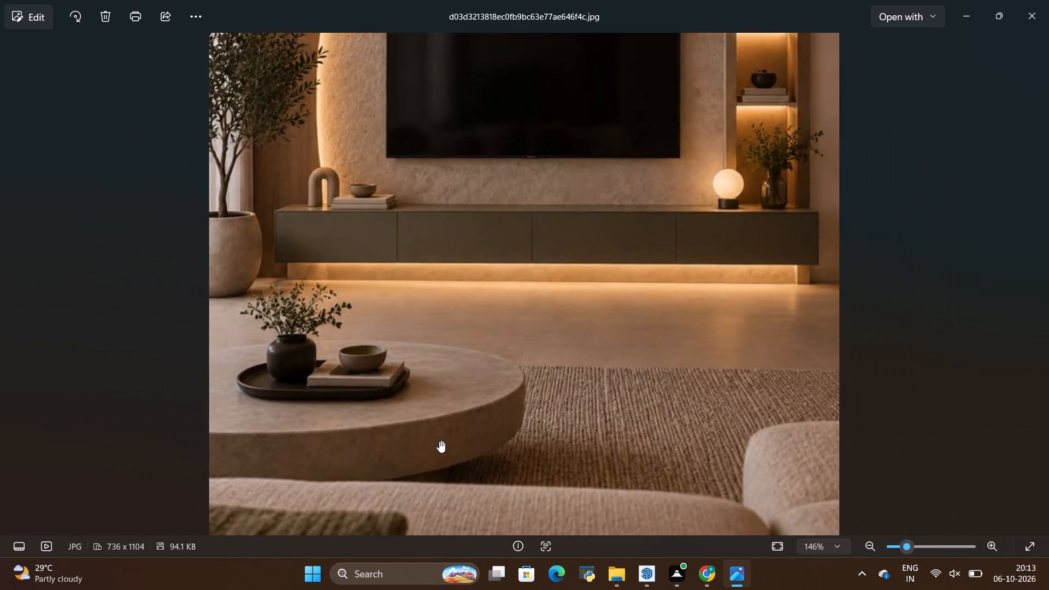
scroll(439, 441, down, 5)
key(alt+Tab)
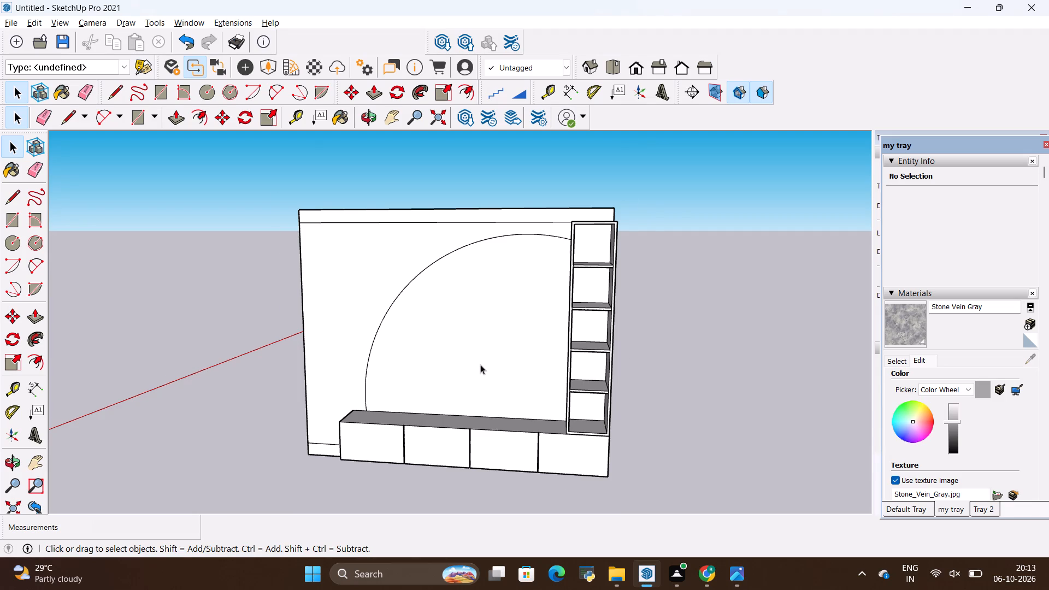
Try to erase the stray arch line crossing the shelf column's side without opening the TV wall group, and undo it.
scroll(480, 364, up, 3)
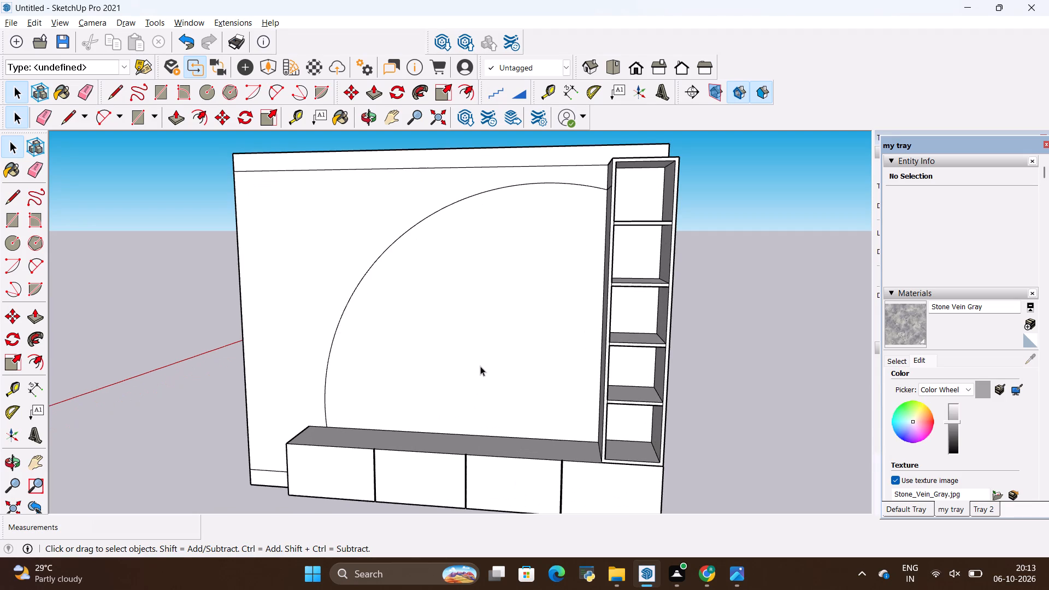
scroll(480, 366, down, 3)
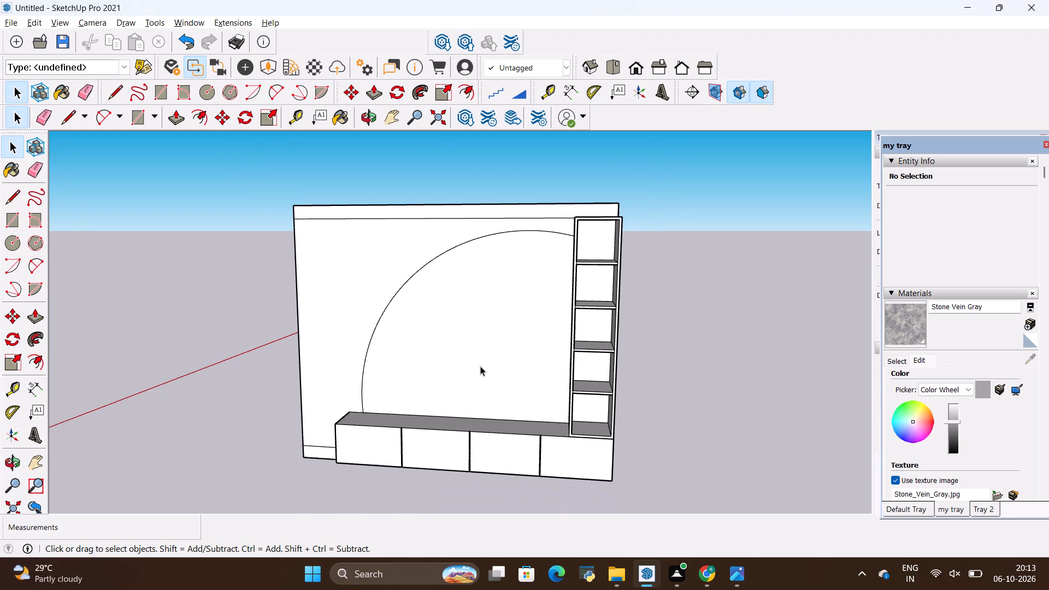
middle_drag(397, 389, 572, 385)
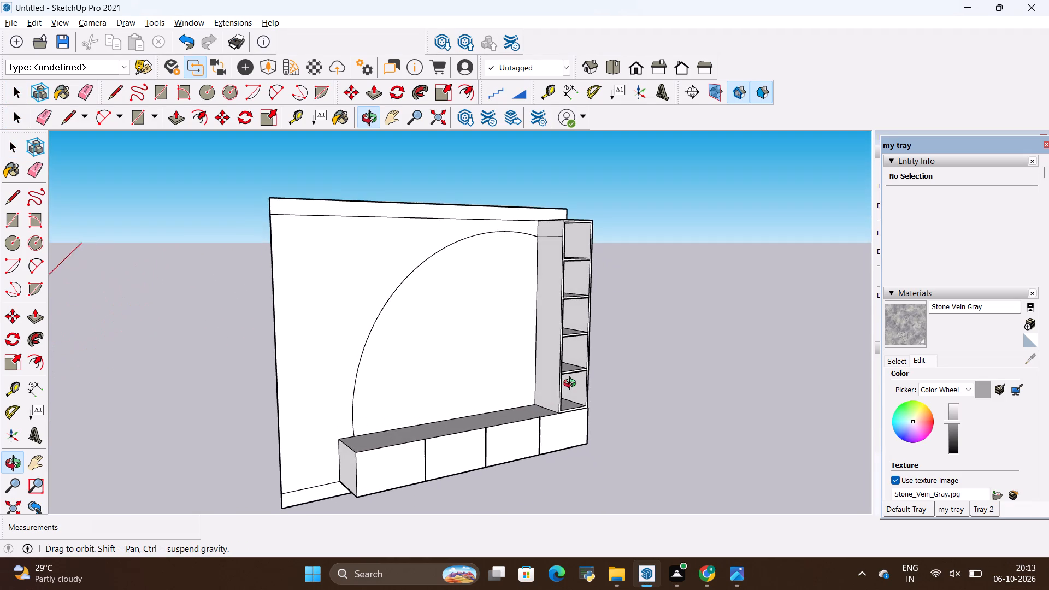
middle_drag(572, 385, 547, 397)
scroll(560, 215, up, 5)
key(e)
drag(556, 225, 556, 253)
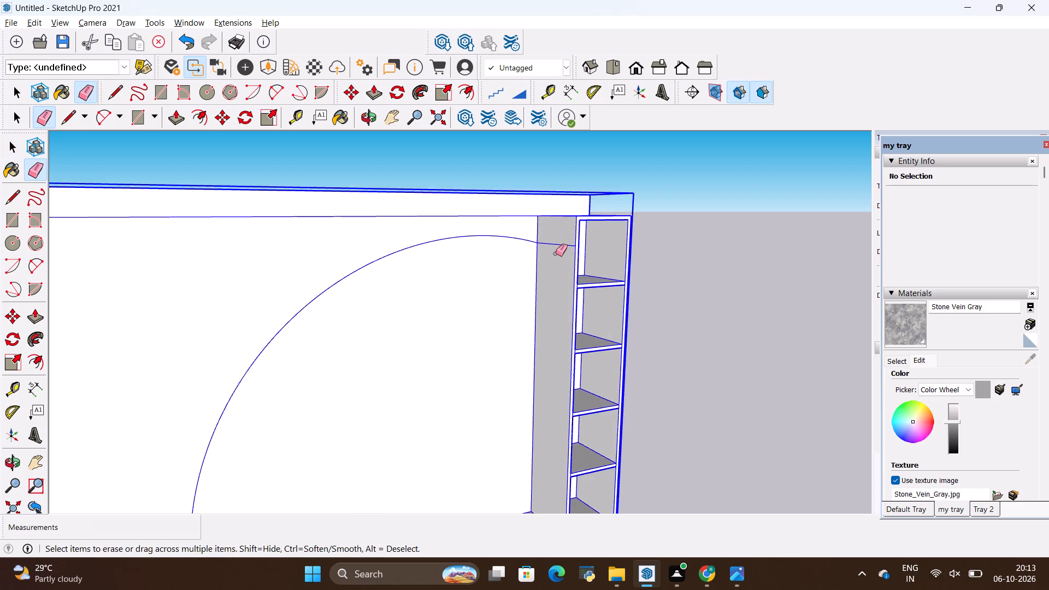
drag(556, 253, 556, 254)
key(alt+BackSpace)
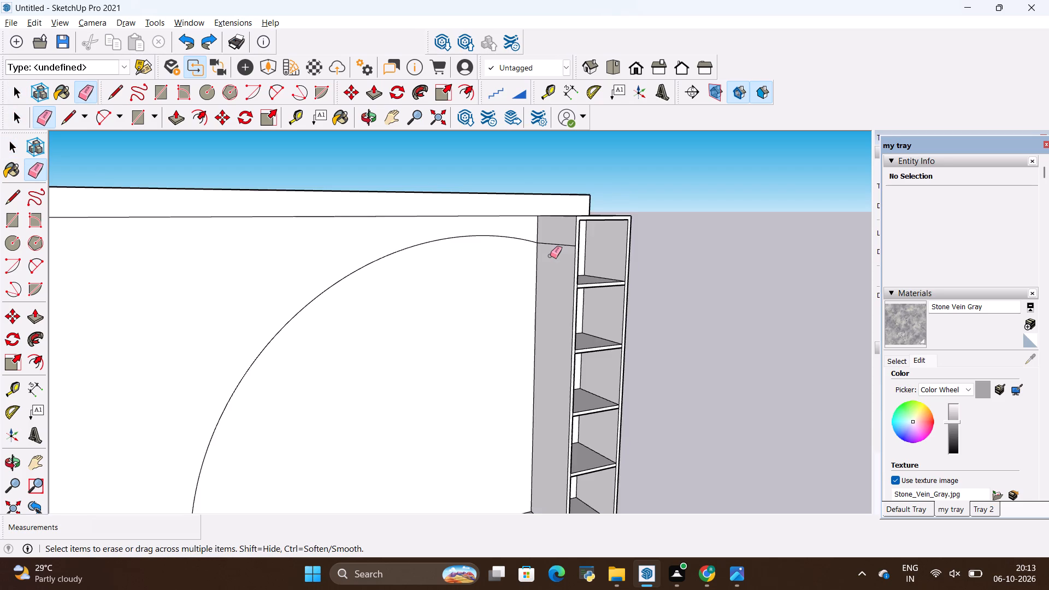
Inside the TV wall group, erase the stray arch line crossing the shelf column's side face.
key(space)
double_click(481, 279)
scroll(546, 241, up, 3)
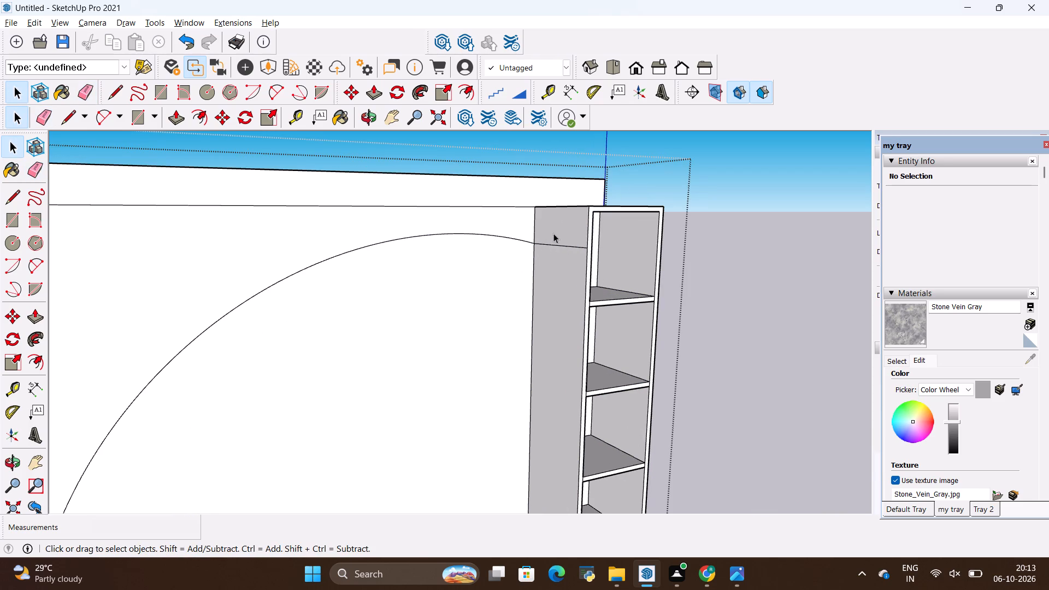
key(e)
drag(557, 228, 562, 252)
key(space)
click(716, 259)
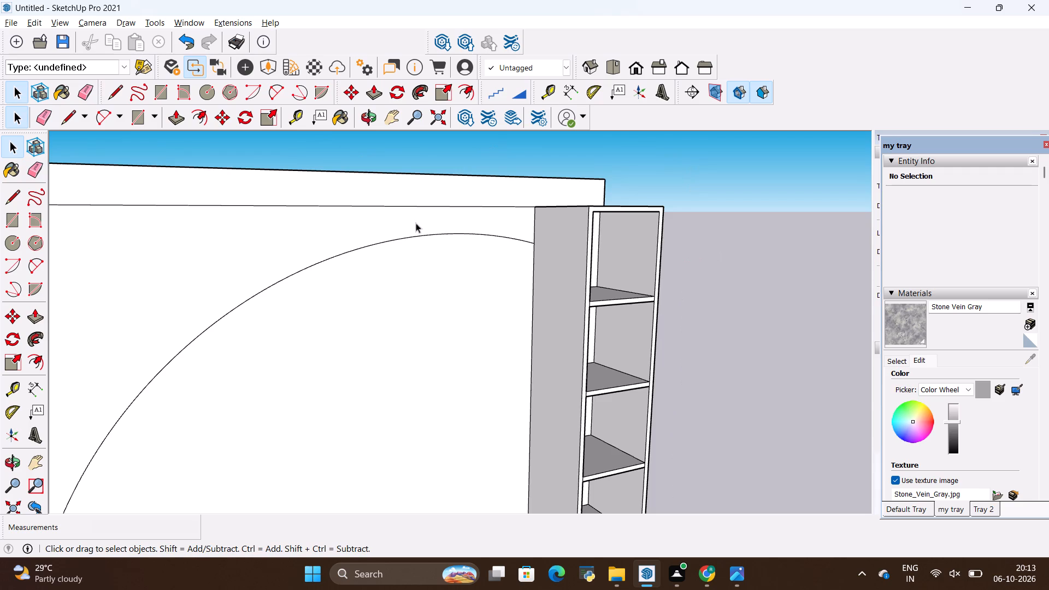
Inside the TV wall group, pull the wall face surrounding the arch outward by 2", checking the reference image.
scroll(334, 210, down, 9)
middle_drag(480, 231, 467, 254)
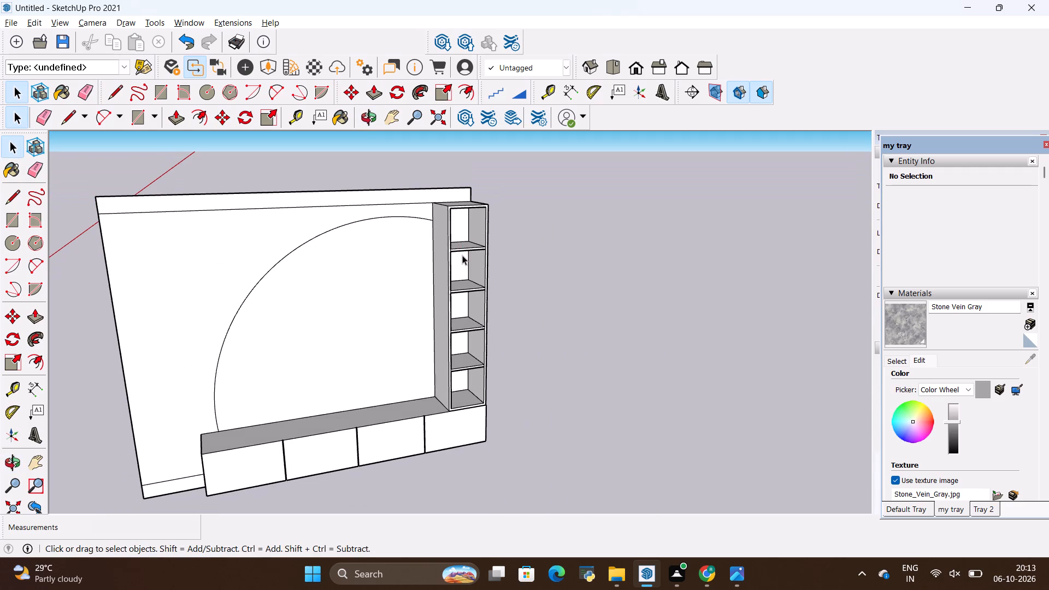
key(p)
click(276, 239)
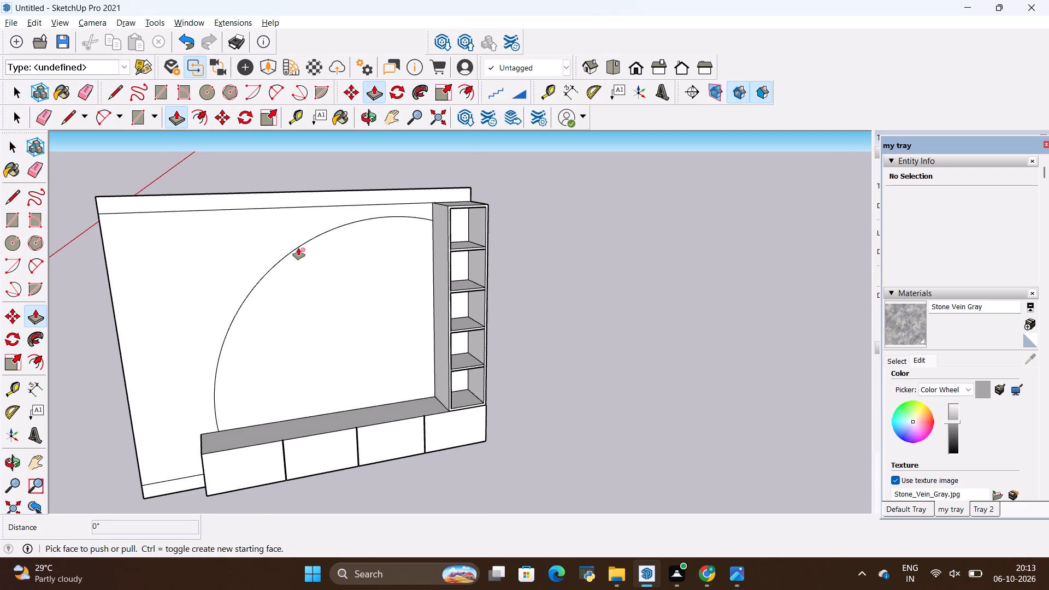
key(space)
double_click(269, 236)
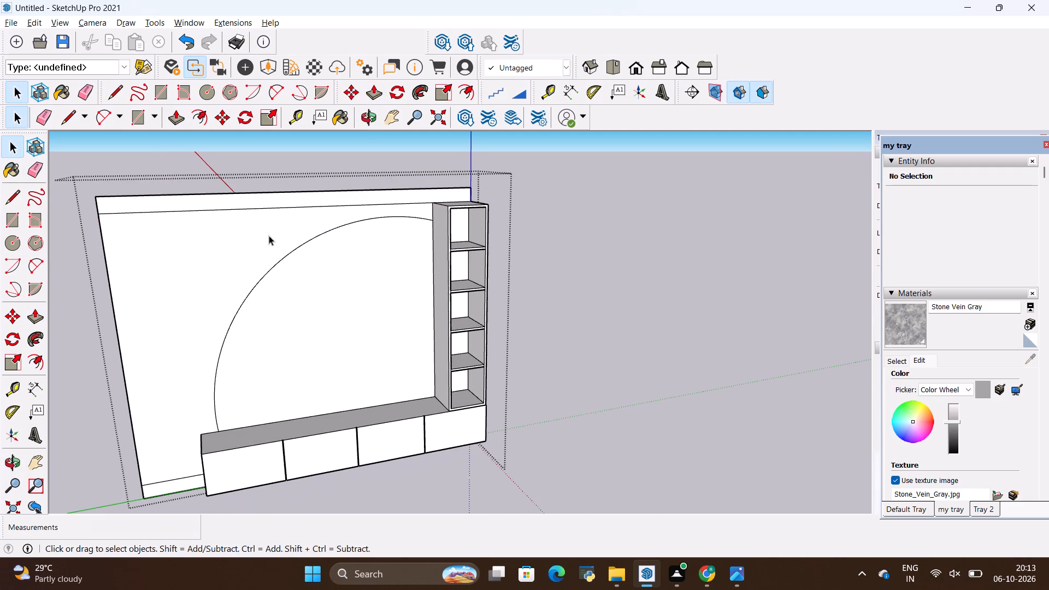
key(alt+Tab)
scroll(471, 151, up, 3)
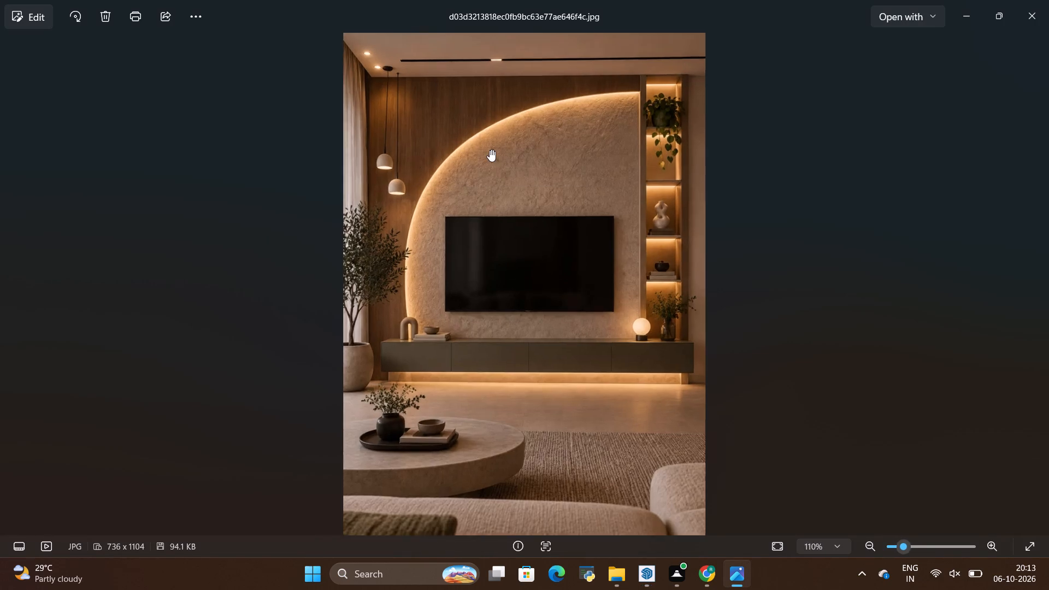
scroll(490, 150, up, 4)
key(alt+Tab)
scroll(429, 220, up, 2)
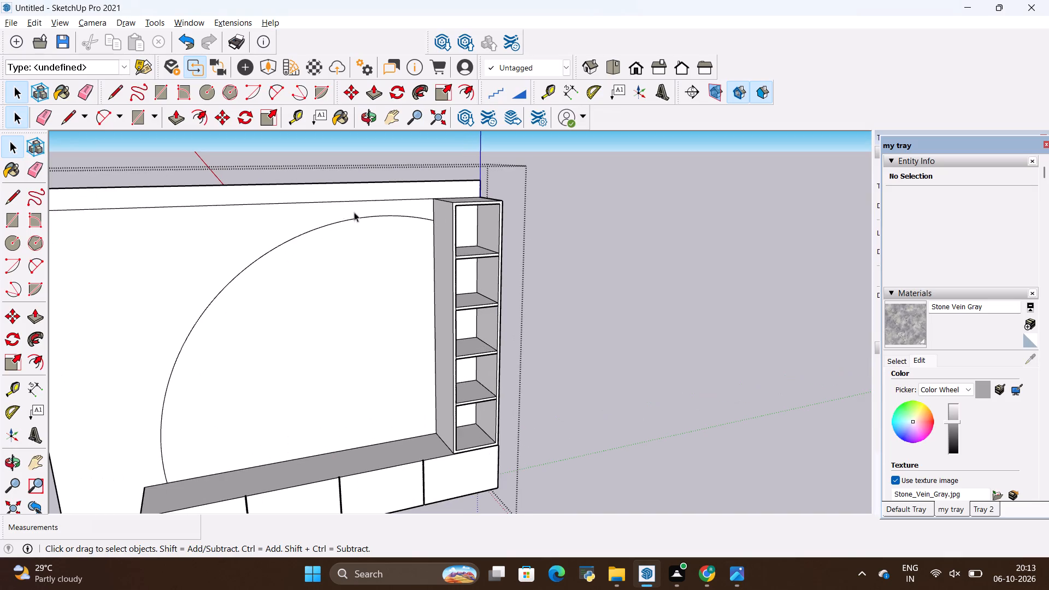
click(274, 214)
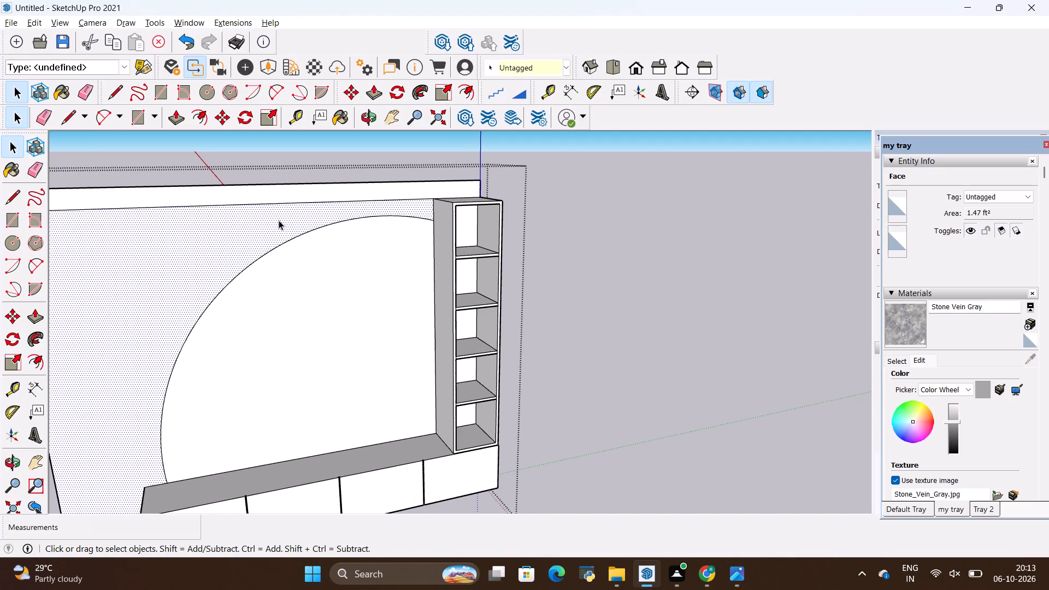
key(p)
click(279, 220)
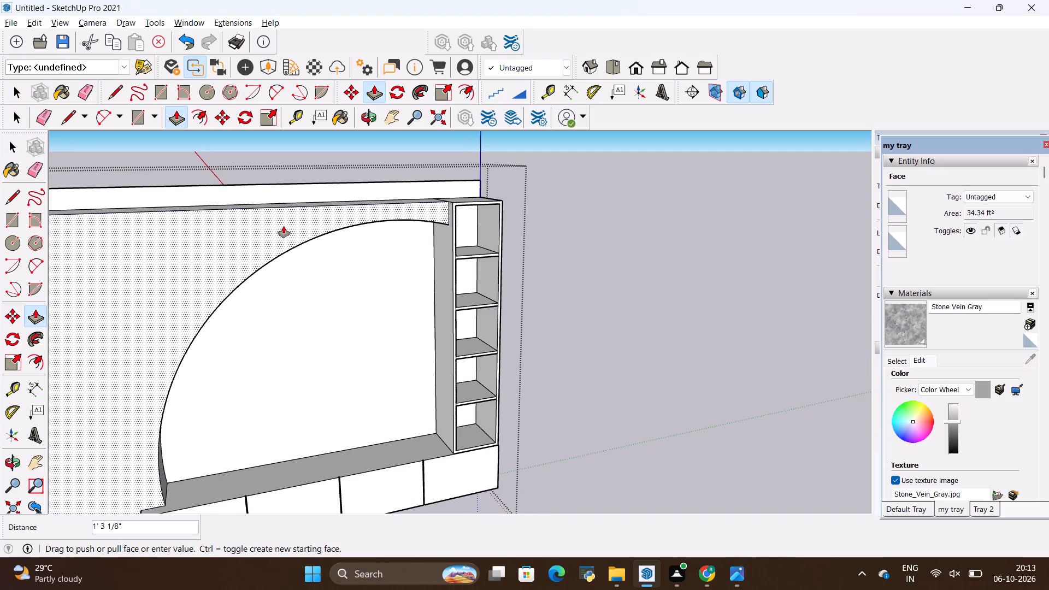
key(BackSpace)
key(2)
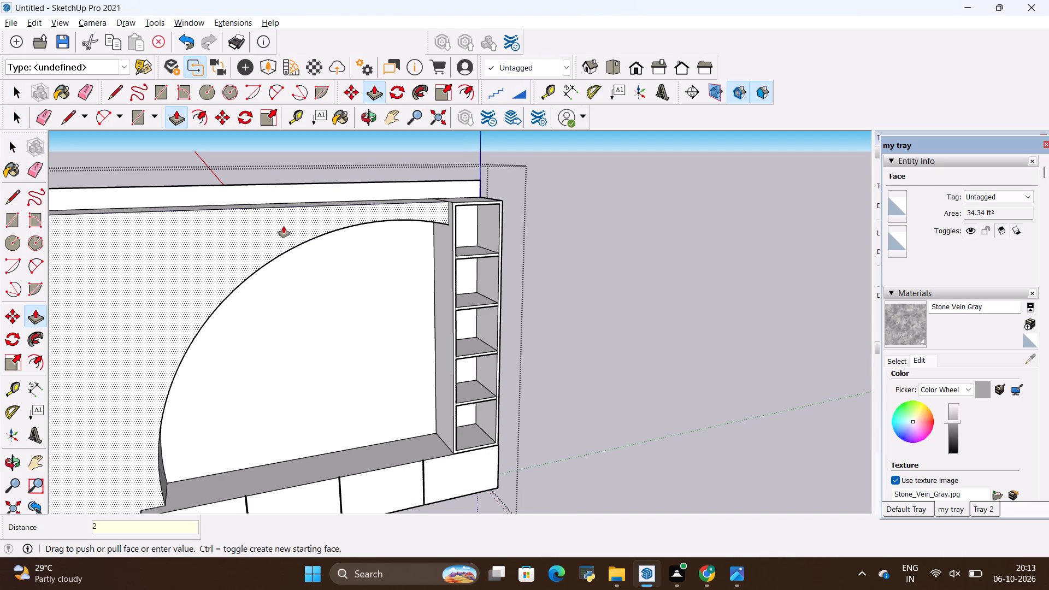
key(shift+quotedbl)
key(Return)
Push the wall face surrounding the arch back flush with the arched panel, pull it out by 1", and leave the group.
middle_drag(350, 275, 348, 276)
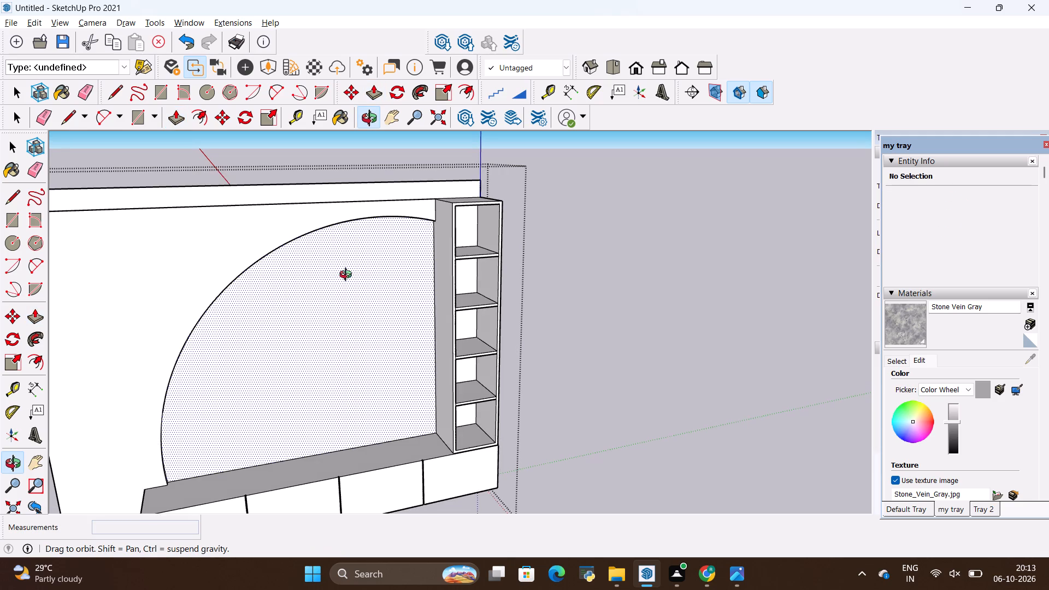
middle_drag(348, 276, 280, 335)
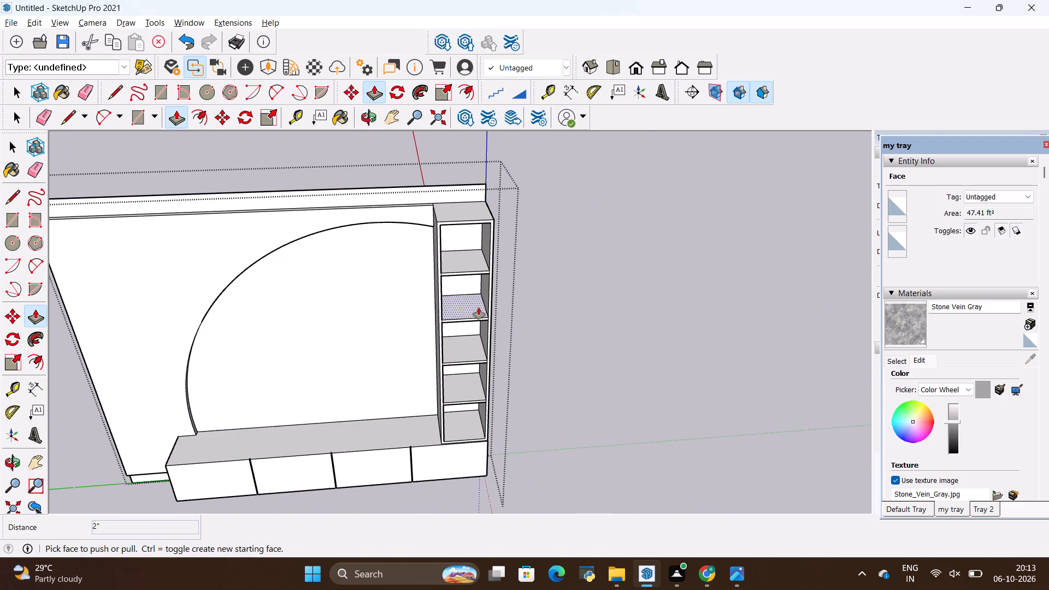
scroll(237, 247, up, 2)
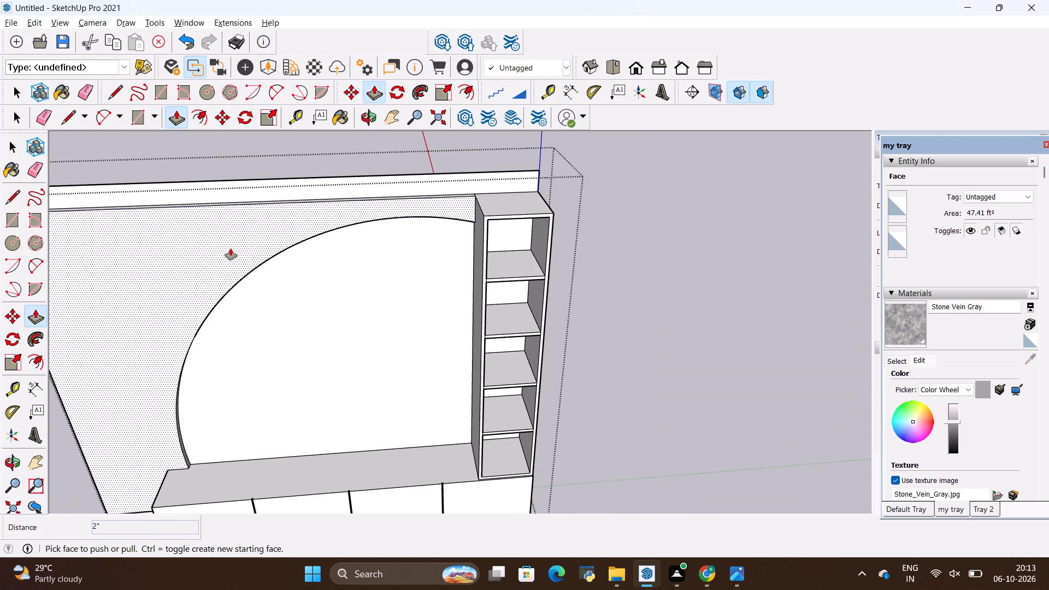
click(231, 249)
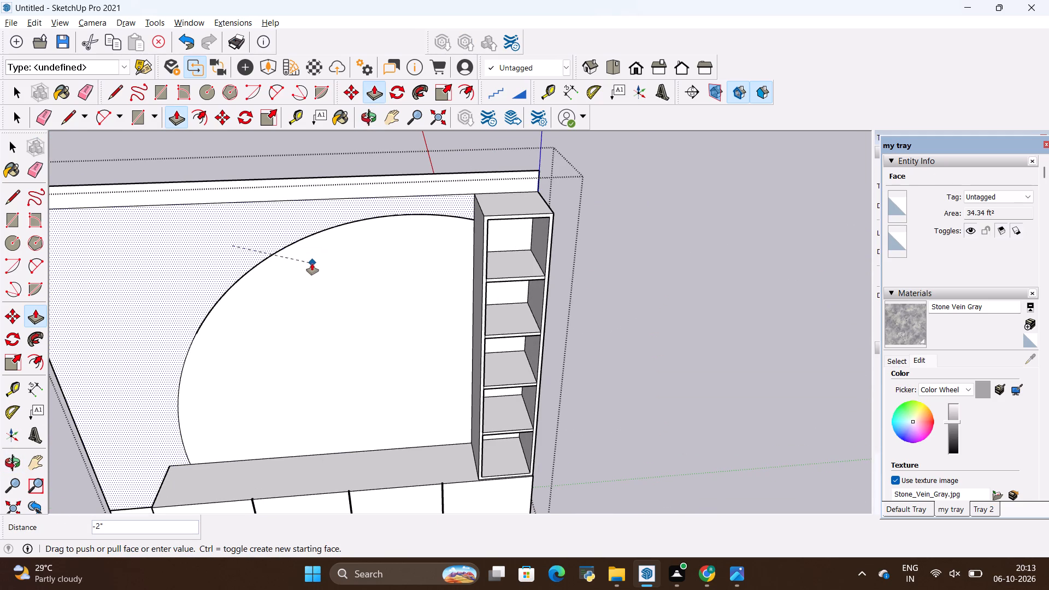
click(312, 263)
click(280, 238)
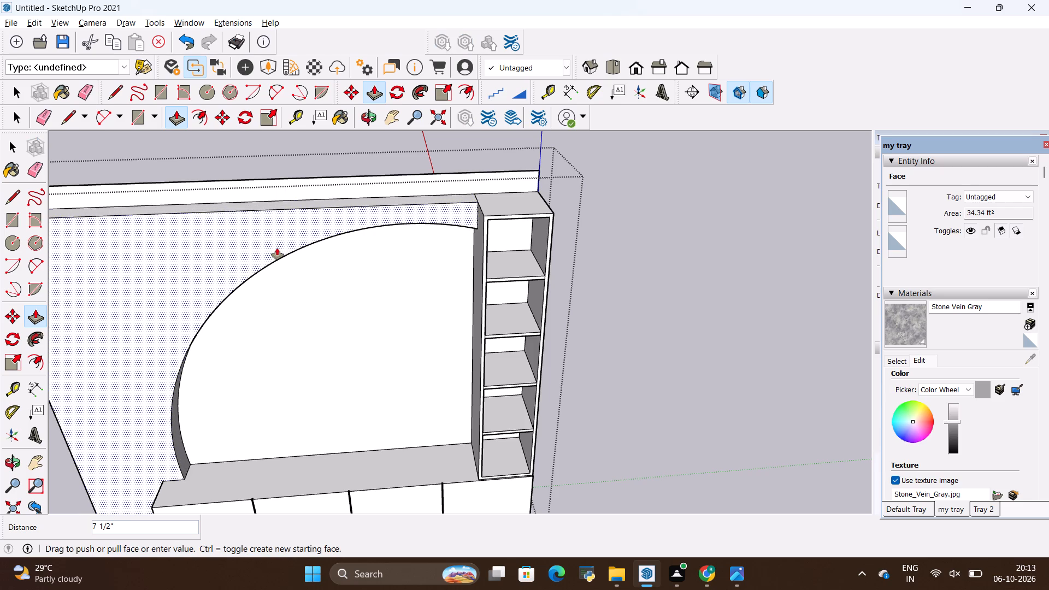
key(BackSpace)
key(1)
key(shift+quotedbl)
key(Return)
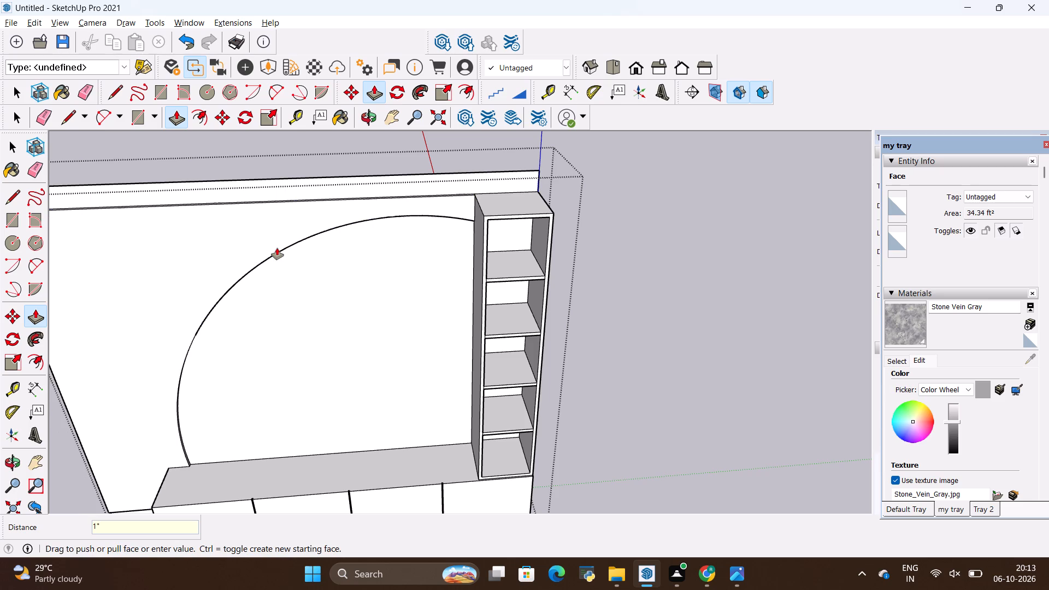
key(space)
click(746, 275)
Inspect the edge depth between the arched panel and the raised wall surround from below and from the front.
scroll(710, 263, down, 5)
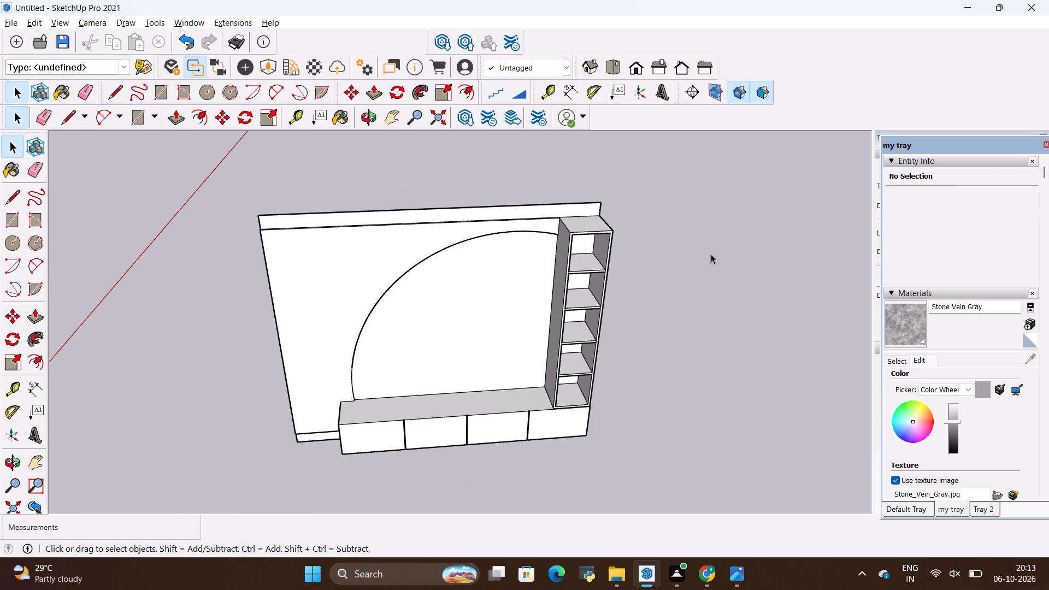
middle_drag(485, 393, 446, 184)
scroll(446, 253, up, 7)
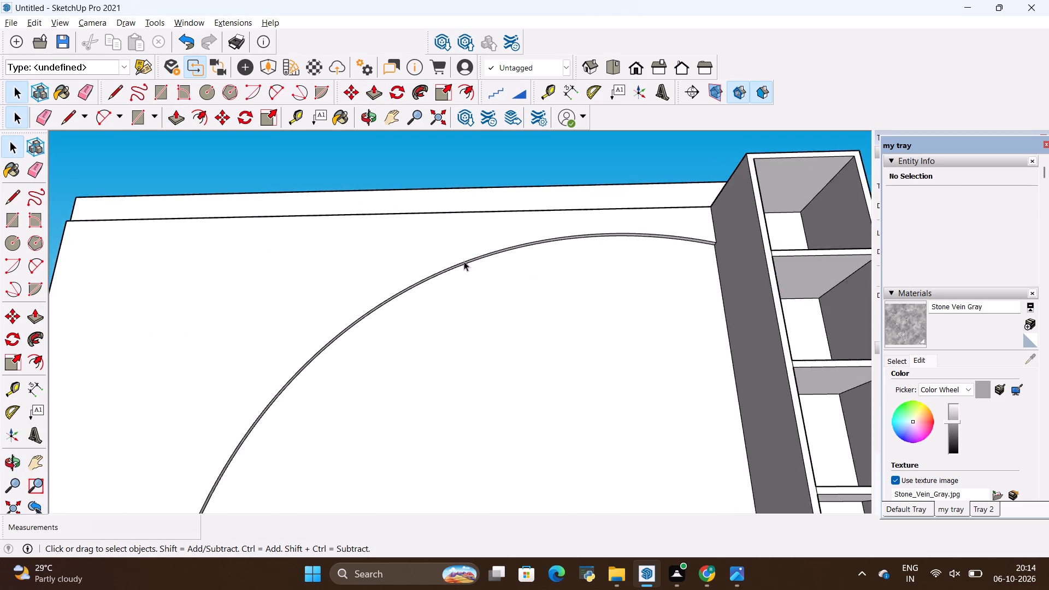
scroll(464, 261, up, 3)
middle_drag(471, 297, 565, 385)
scroll(478, 296, down, 5)
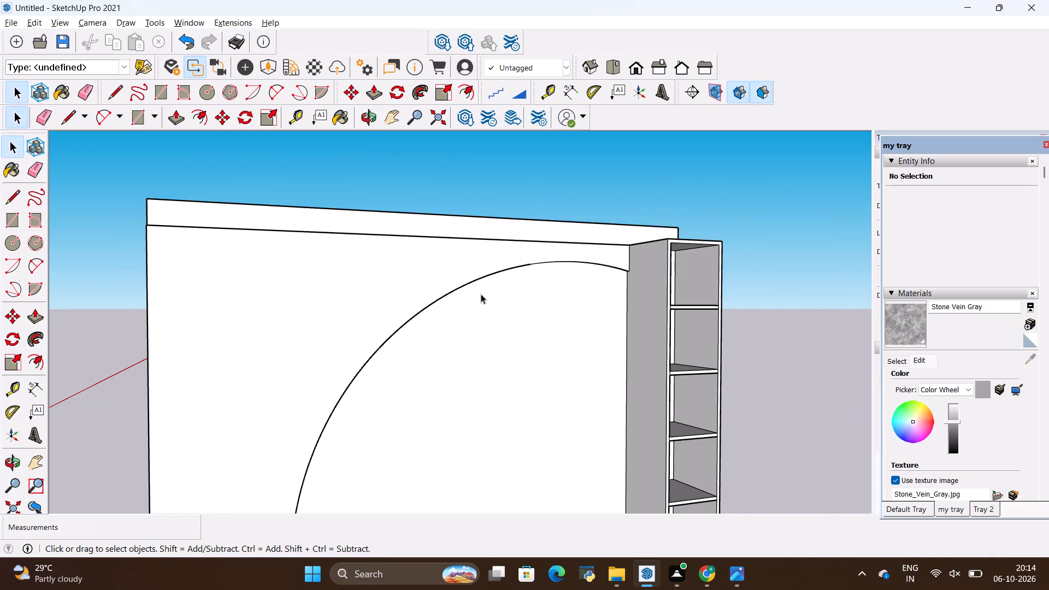
Compare the TV wall's top strip, arch and shelf column with the reference image.
middle_drag(479, 292, 486, 334)
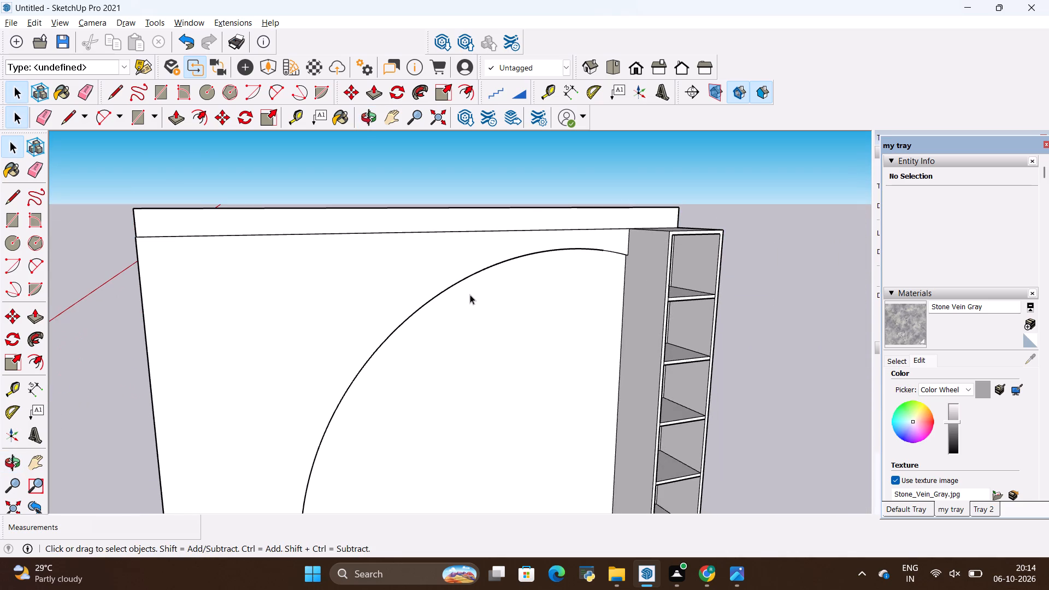
scroll(470, 294, down, 11)
middle_drag(491, 333, 452, 360)
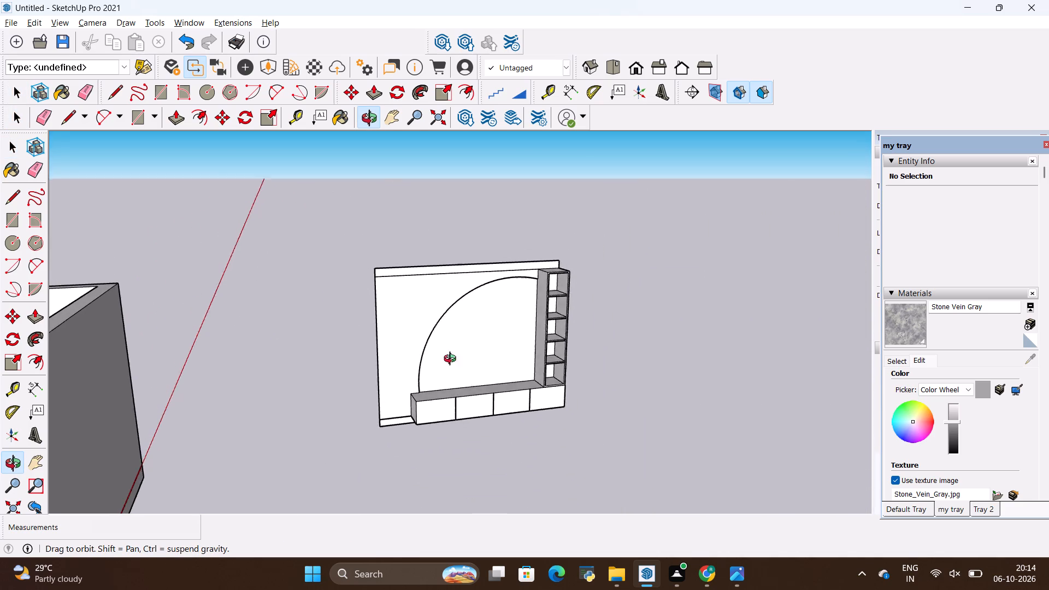
middle_drag(452, 360, 497, 388)
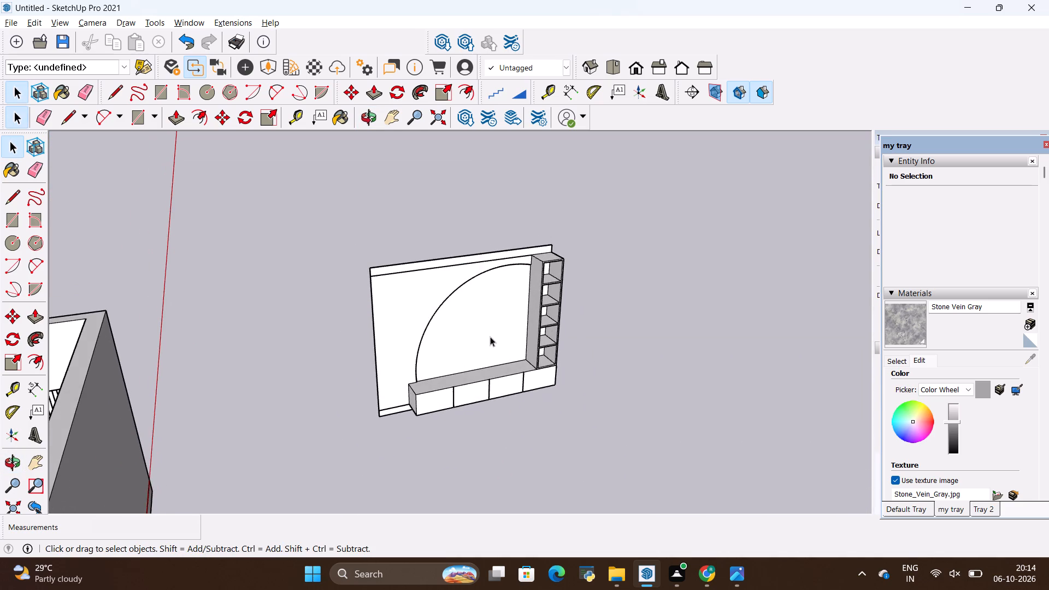
scroll(492, 333, up, 5)
scroll(499, 242, up, 8)
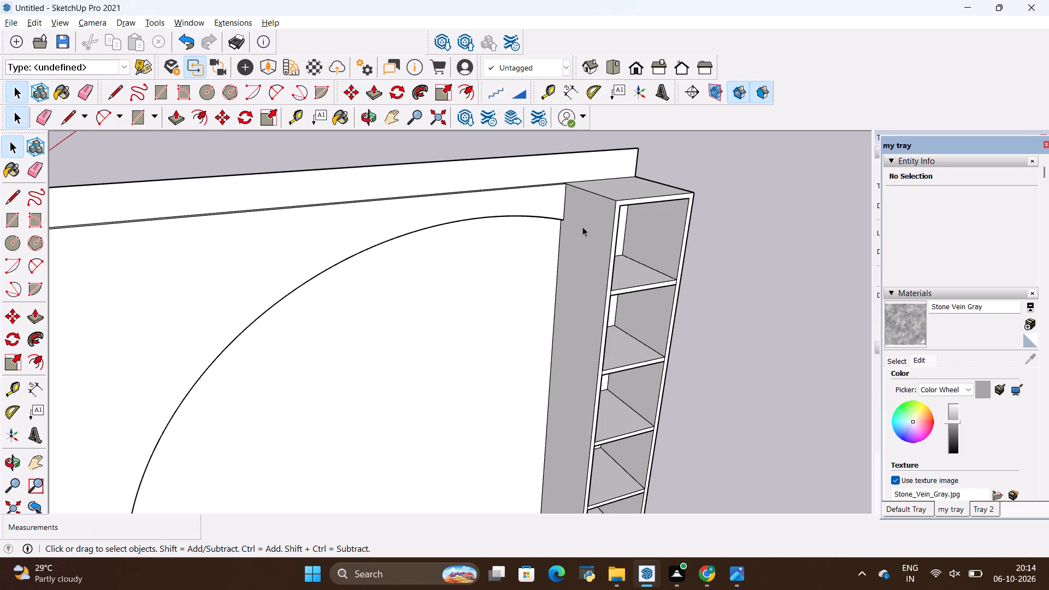
key(alt+Tab)
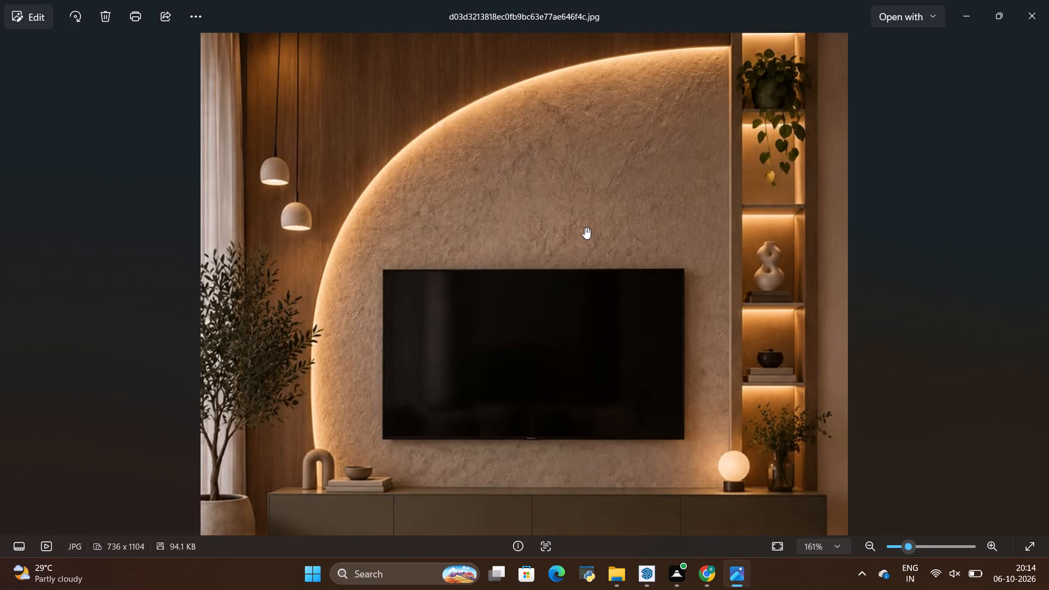
scroll(586, 235, down, 3)
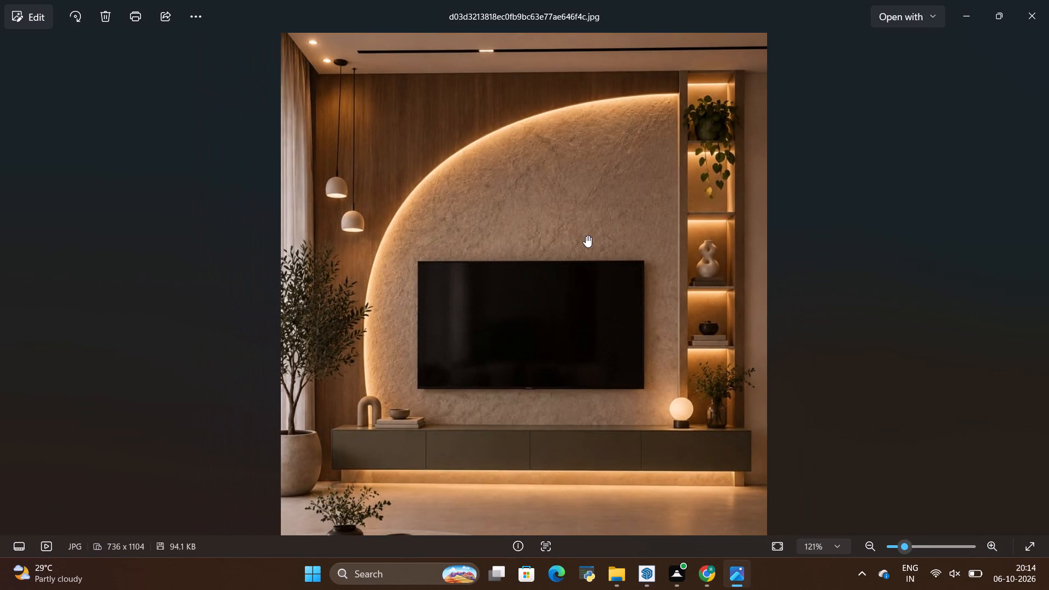
key(alt+Tab)
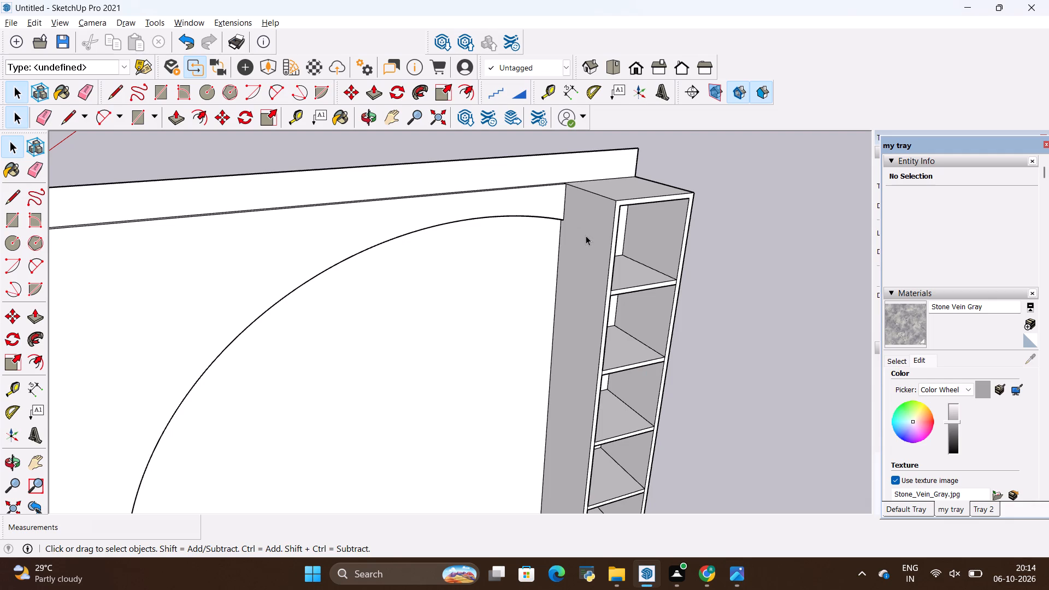
key(alt+Tab)
key(alt+Tab)
scroll(537, 271, down, 7)
scroll(526, 347, down, 4)
middle_drag(517, 381, 482, 351)
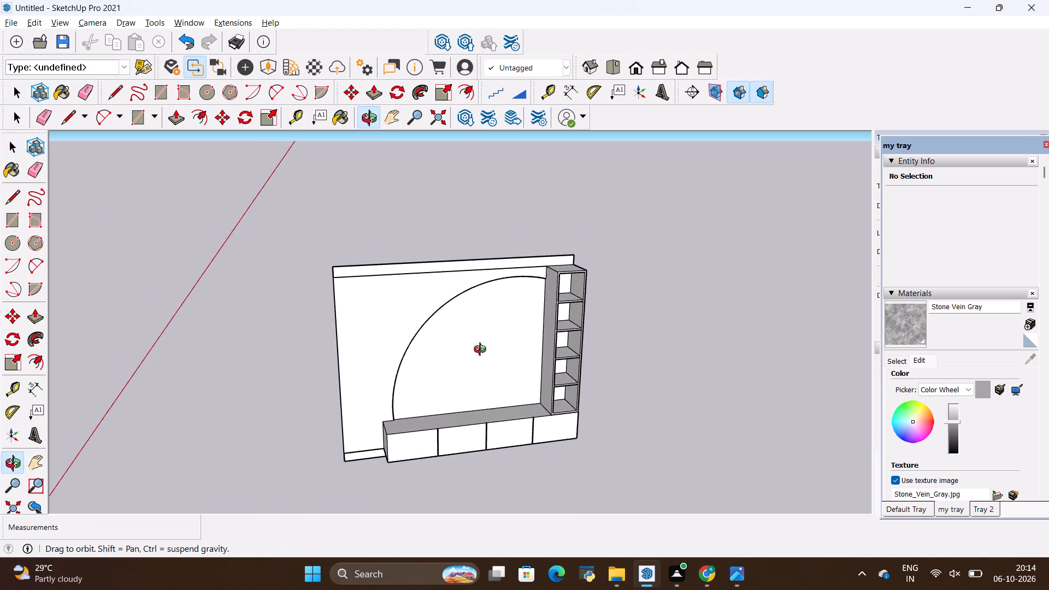
middle_drag(482, 351, 482, 350)
key(alt+Tab)
key(alt+Tab)
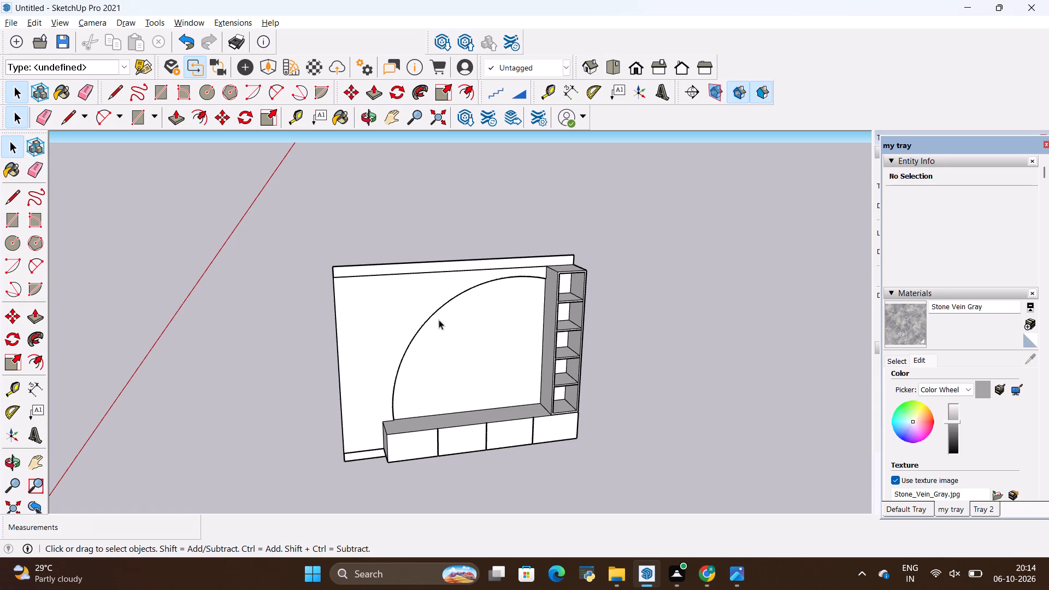
Examine where the shelf column's top meets the wall and the arch edge, from above and below, against the reference image.
scroll(439, 303, up, 6)
scroll(594, 252, up, 6)
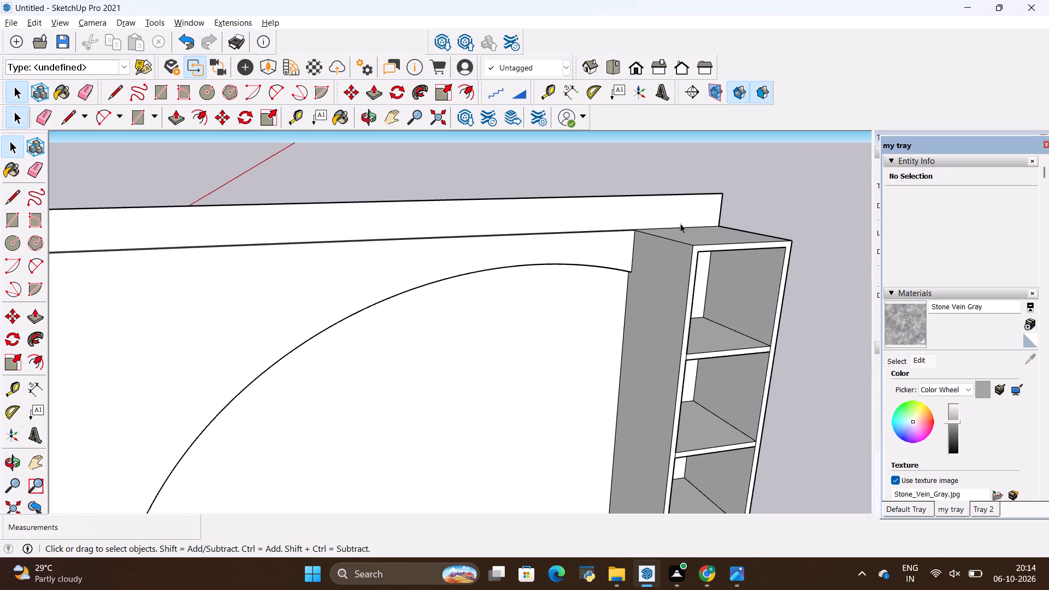
scroll(729, 231, up, 8)
key(alt+Tab)
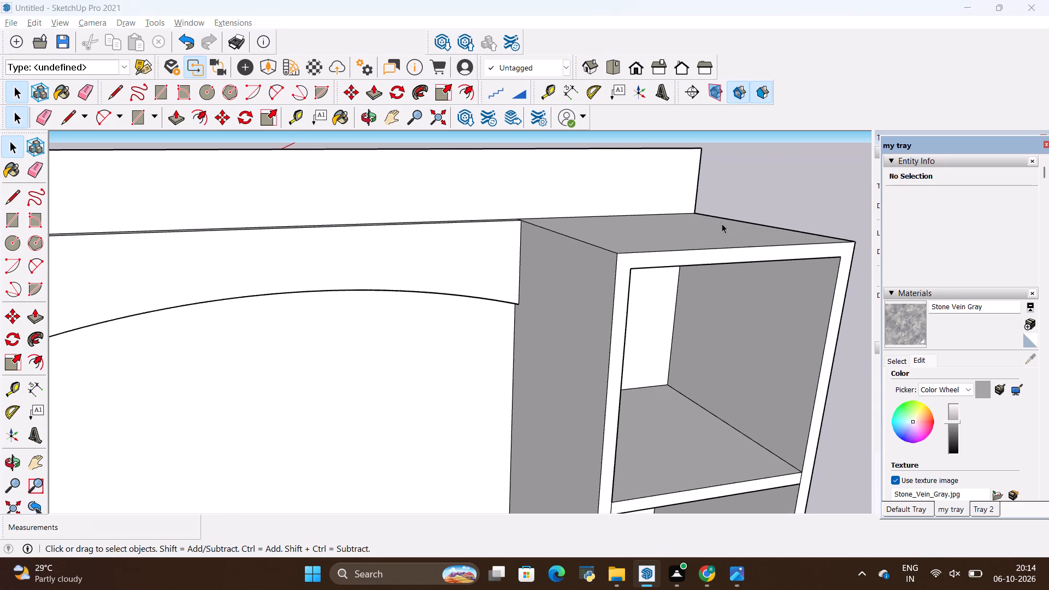
key(alt+Tab)
middle_drag(695, 223, 685, 228)
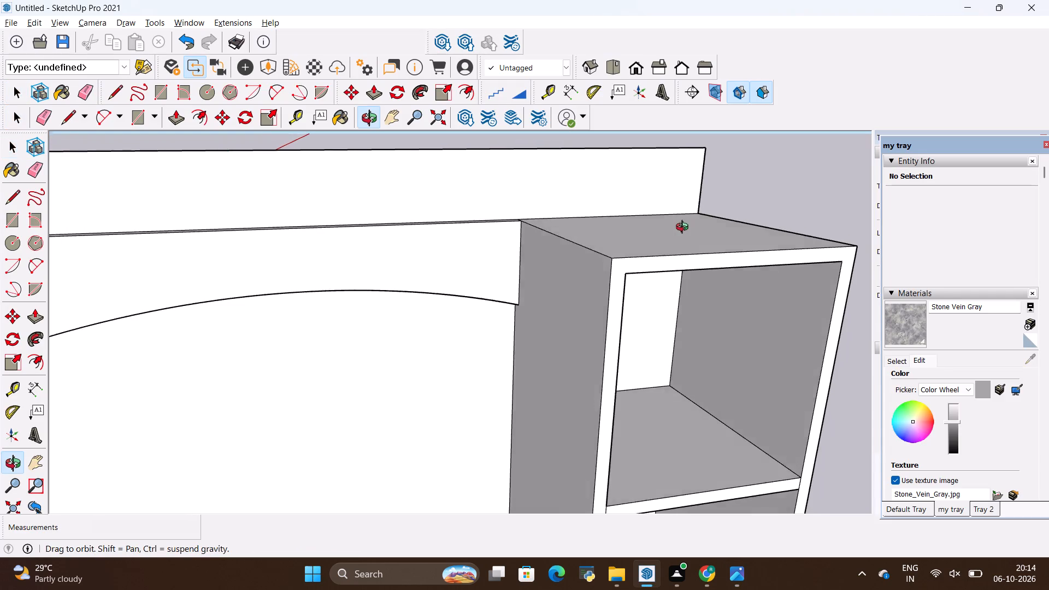
middle_drag(685, 228, 677, 232)
scroll(674, 233, down, 8)
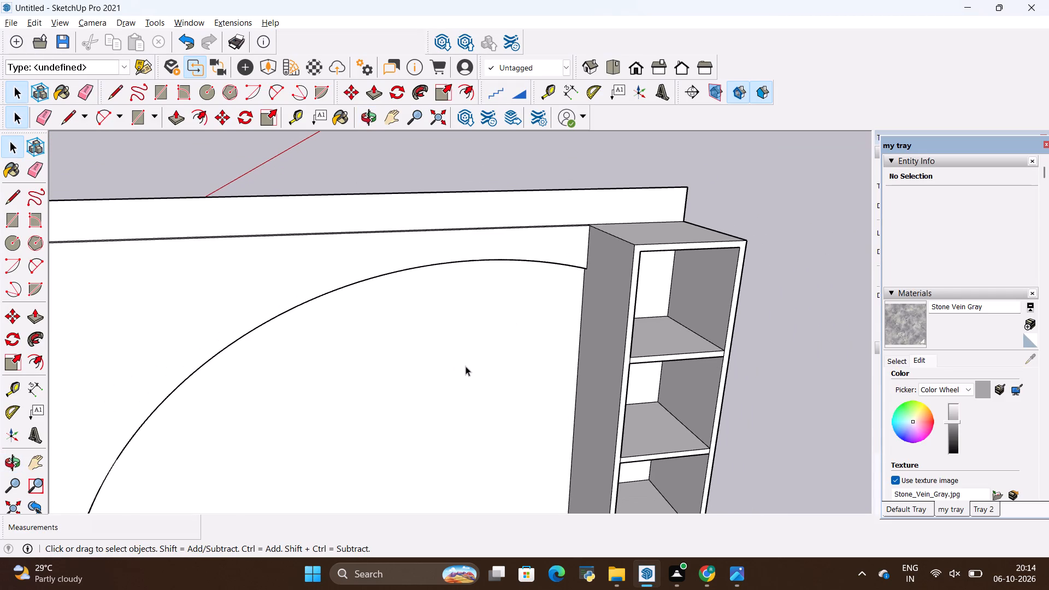
middle_drag(465, 366, 455, 244)
middle_drag(476, 326, 481, 226)
middle_drag(537, 403, 526, 324)
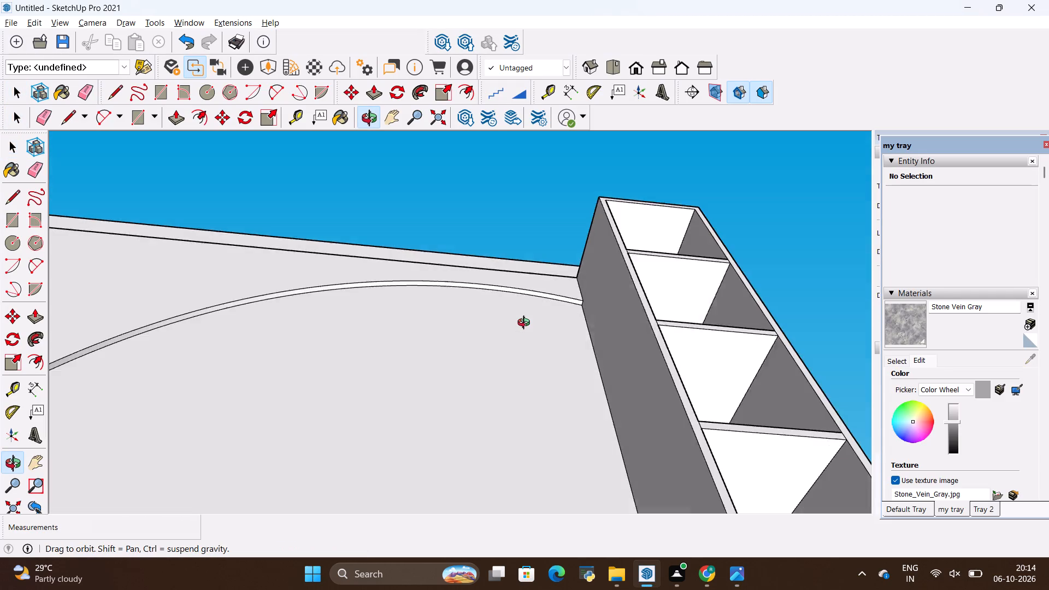
middle_drag(526, 324, 516, 451)
middle_drag(511, 358, 506, 447)
middle_drag(517, 376, 517, 415)
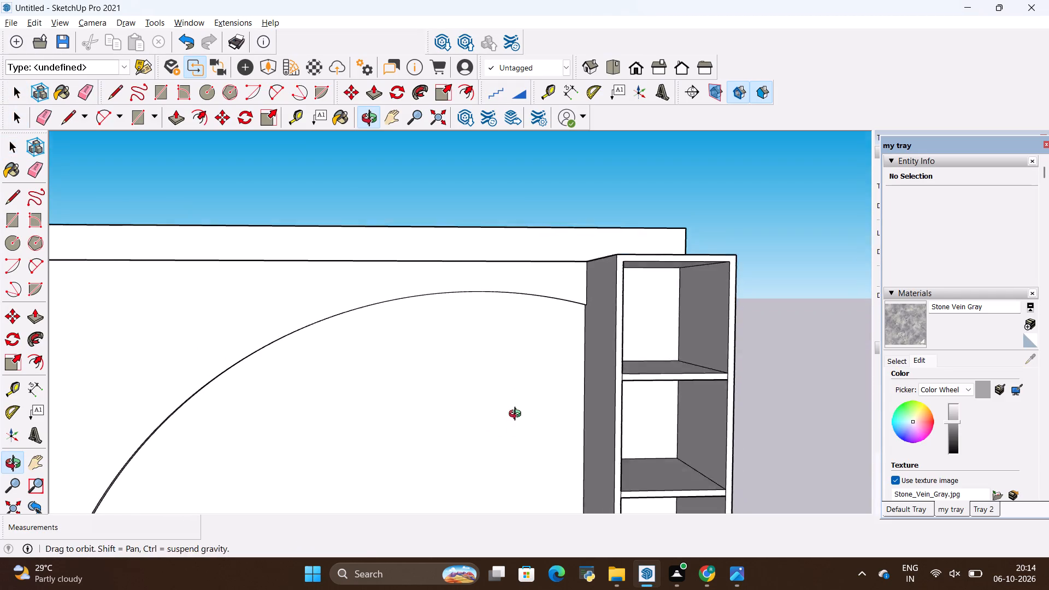
middle_drag(517, 415, 517, 427)
middle_drag(528, 353, 541, 403)
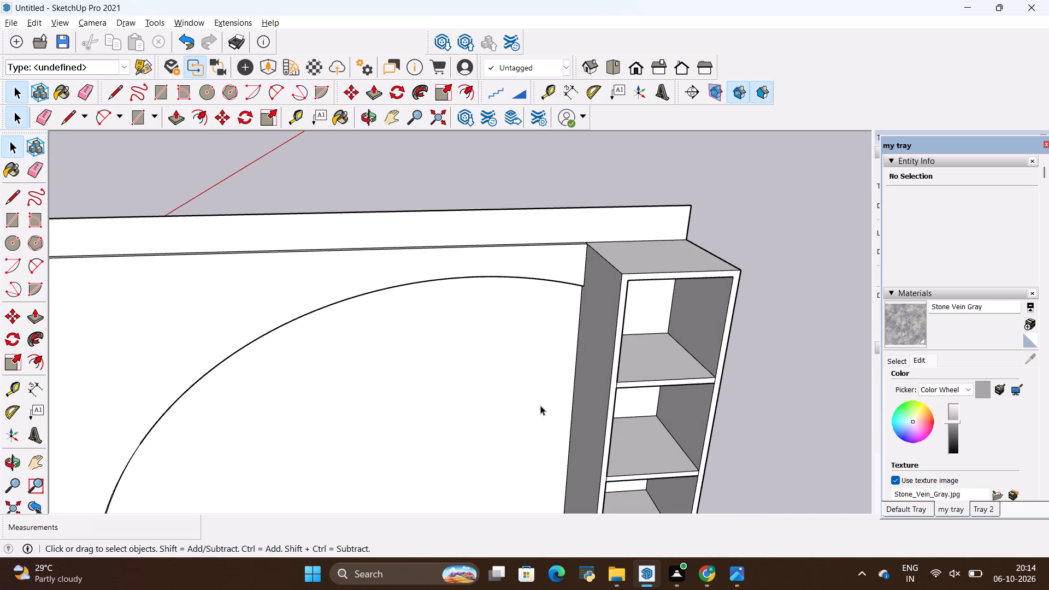
Examine the whole TV wall with its drawer console and shelf column from the front, both sides and below.
scroll(521, 392, down, 4)
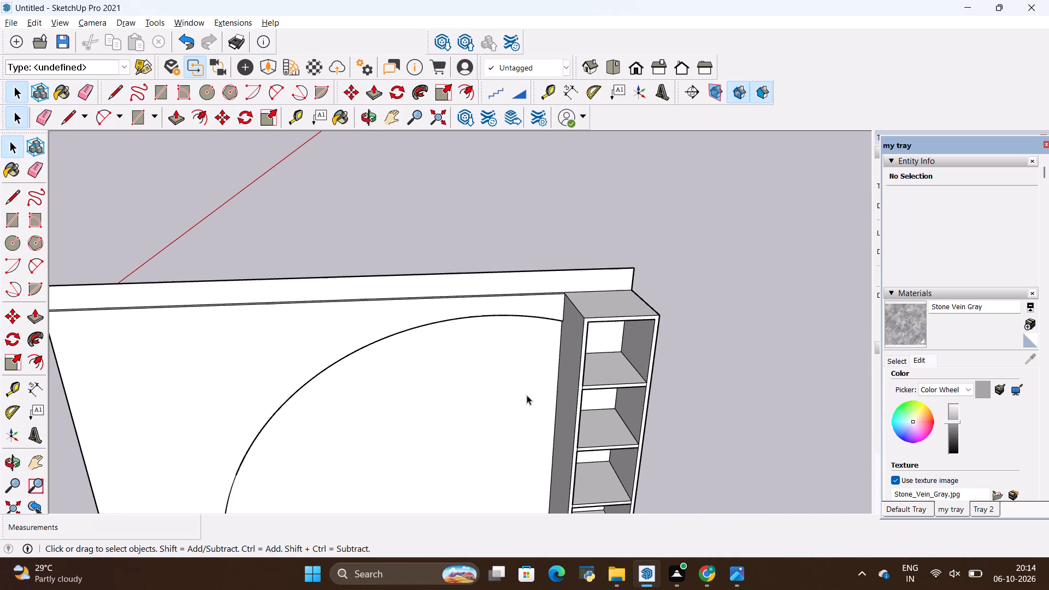
scroll(527, 395, down, 4)
scroll(485, 373, down, 4)
scroll(434, 362, down, 6)
scroll(474, 427, up, 11)
middle_drag(411, 451, 410, 420)
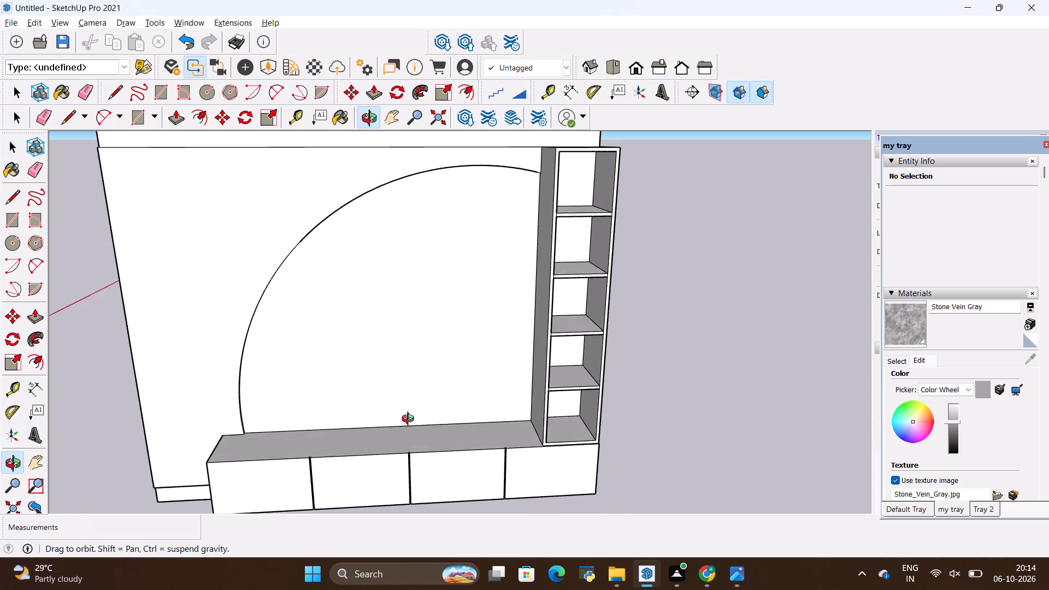
middle_drag(410, 420, 458, 398)
scroll(439, 373, down, 3)
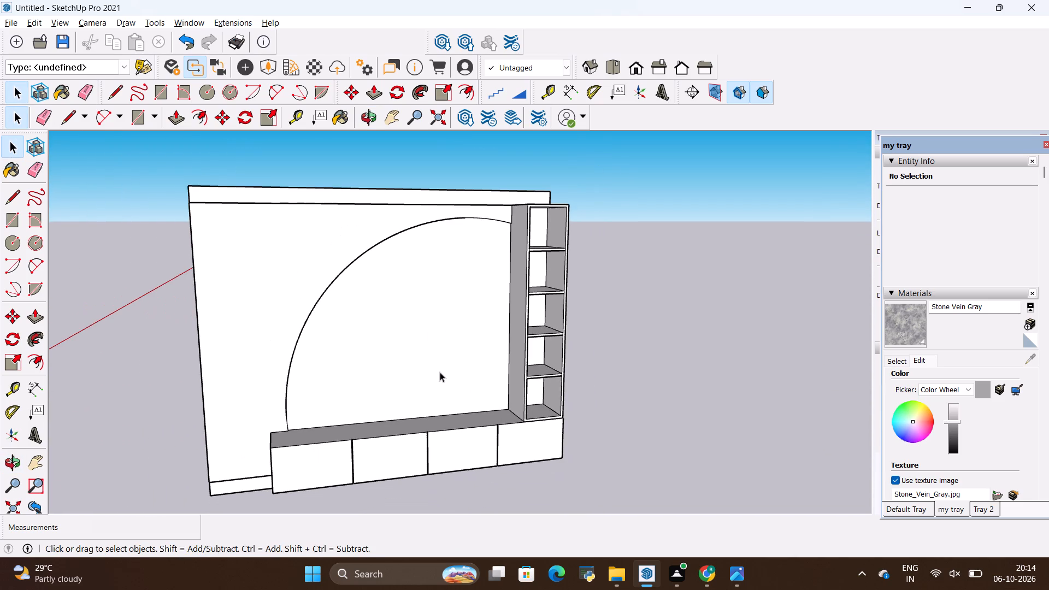
middle_drag(511, 386, 571, 400)
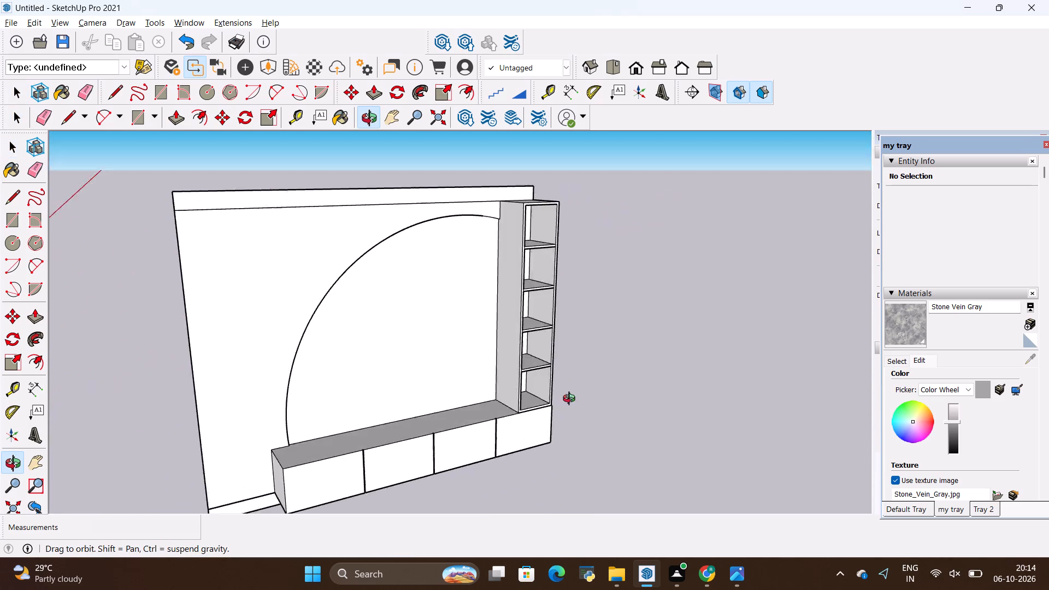
middle_drag(571, 400, 454, 390)
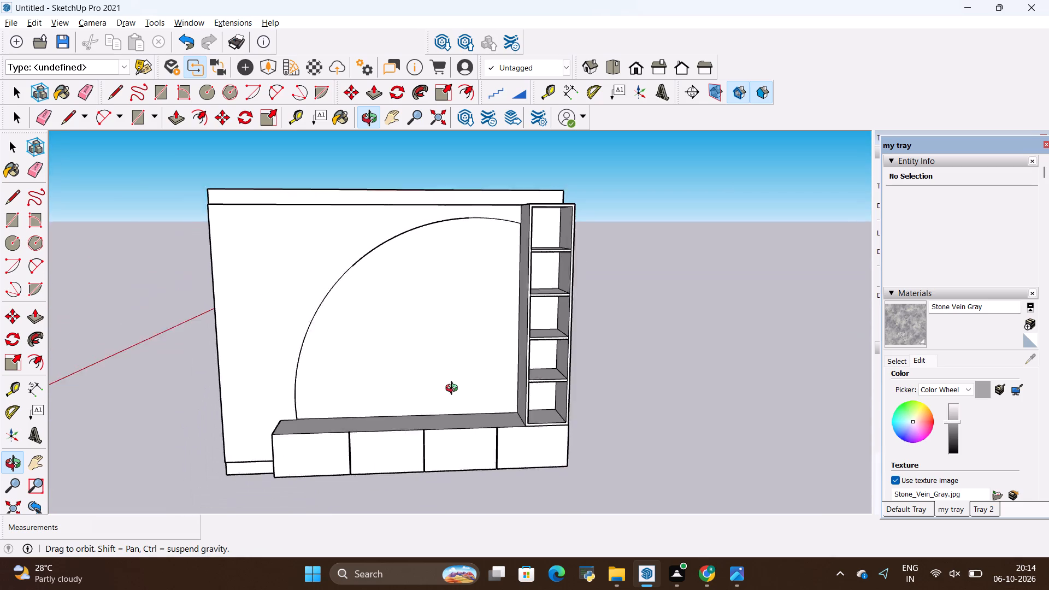
middle_drag(454, 390, 379, 406)
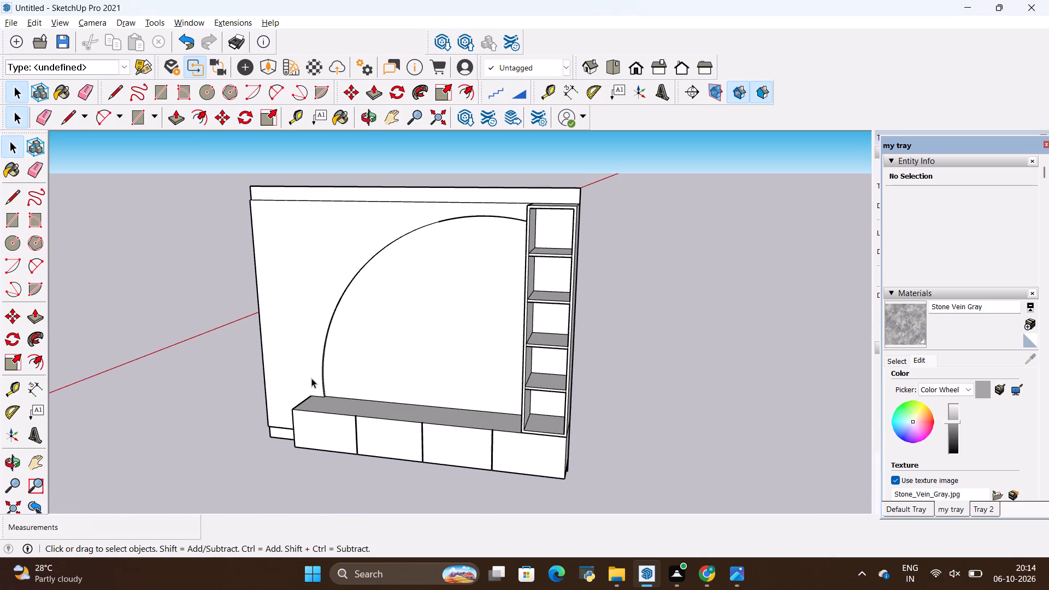
scroll(314, 335, down, 3)
scroll(378, 351, up, 4)
scroll(380, 355, down, 3)
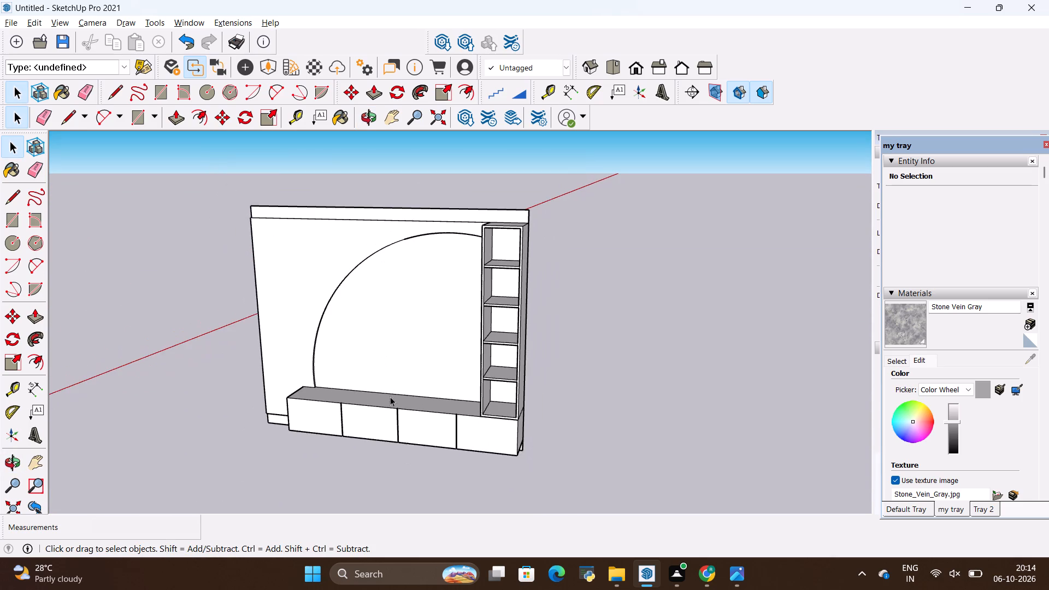
middle_drag(390, 397, 472, 264)
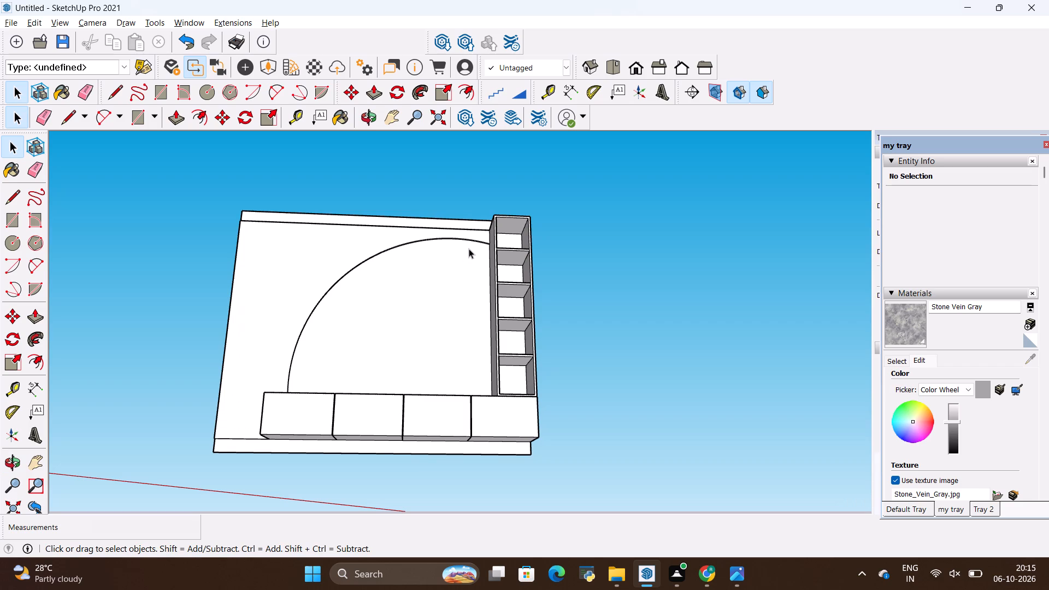
Compare the overall TV wall composition, including arch, drawer console and shelf column, with the reference image.
key(alt+Tab)
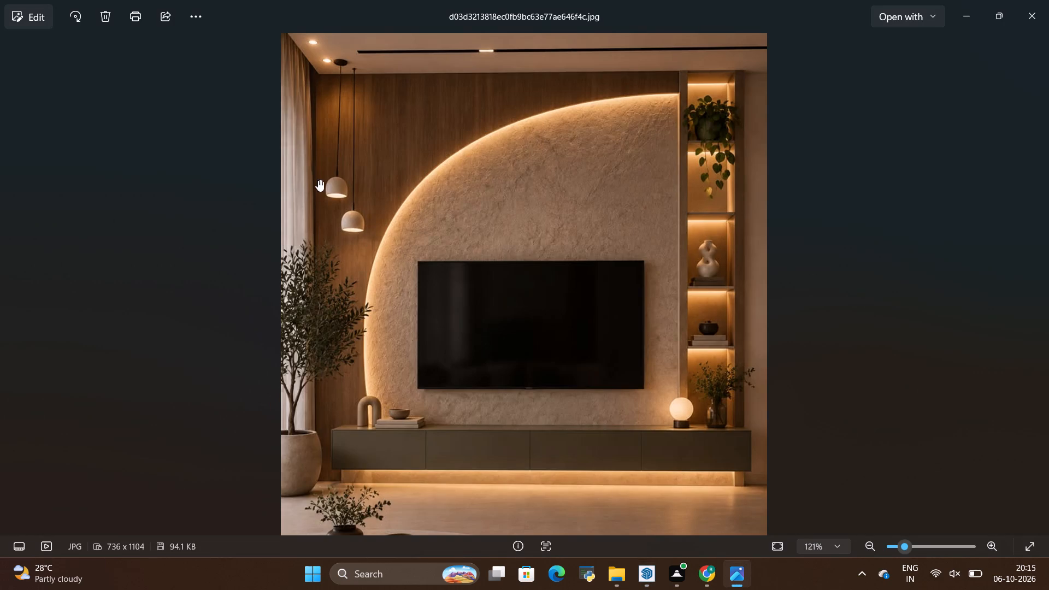
key(alt+Tab)
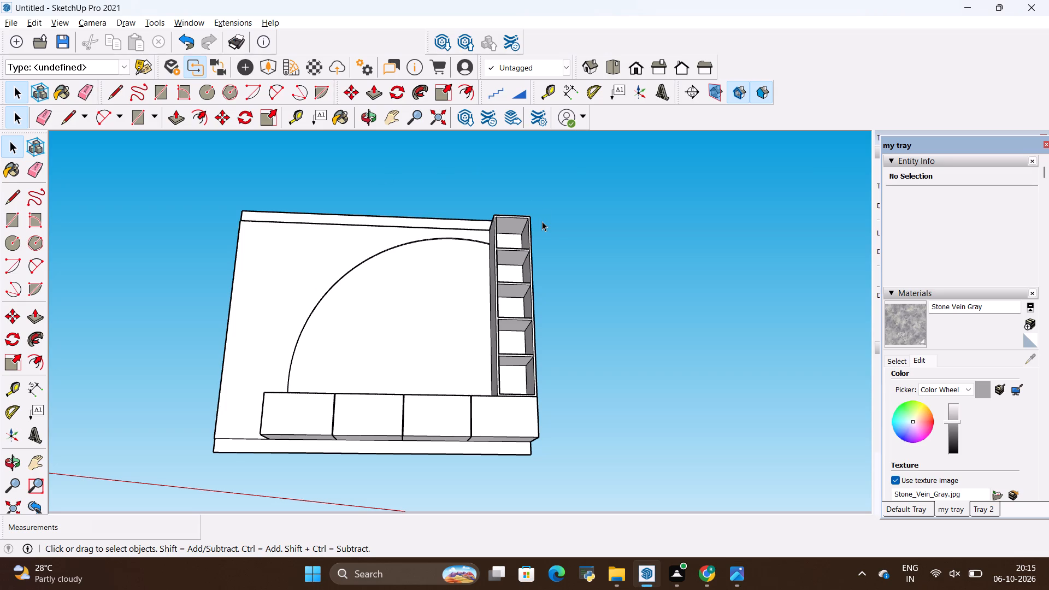
key(alt+Tab)
key(alt+Tab)
key(alt+Tab)
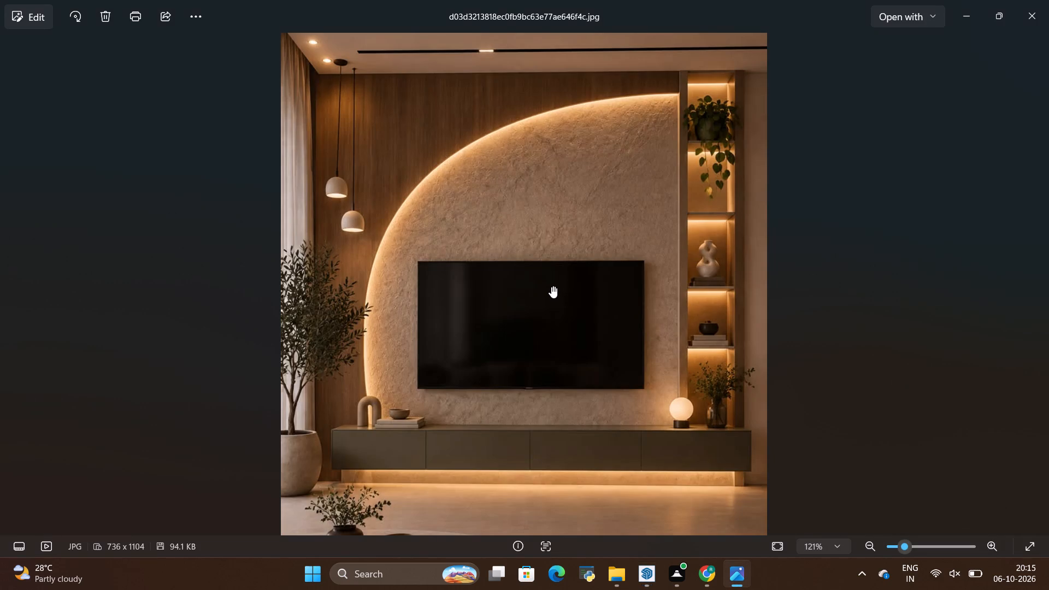
key(alt+Tab)
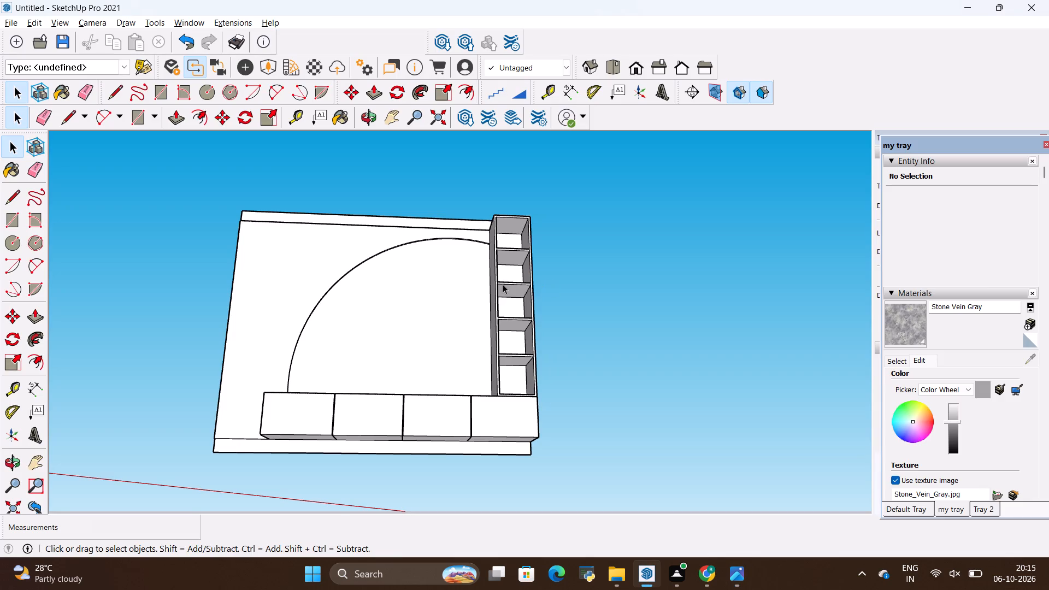
middle_drag(494, 284, 493, 431)
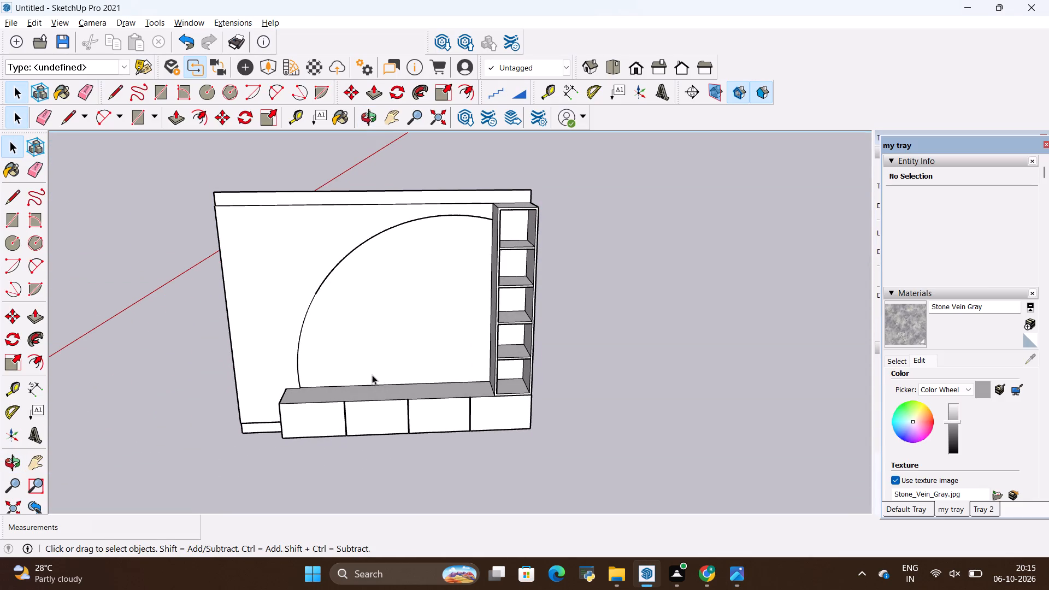
scroll(390, 256, up, 2)
key(alt+Tab)
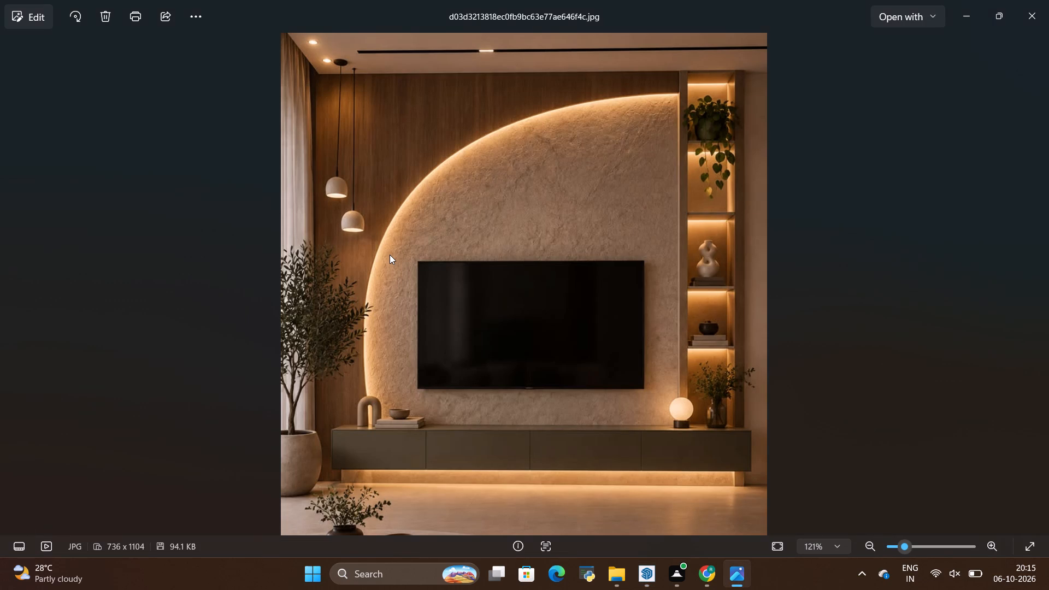
key(alt+Tab)
scroll(390, 255, down, 3)
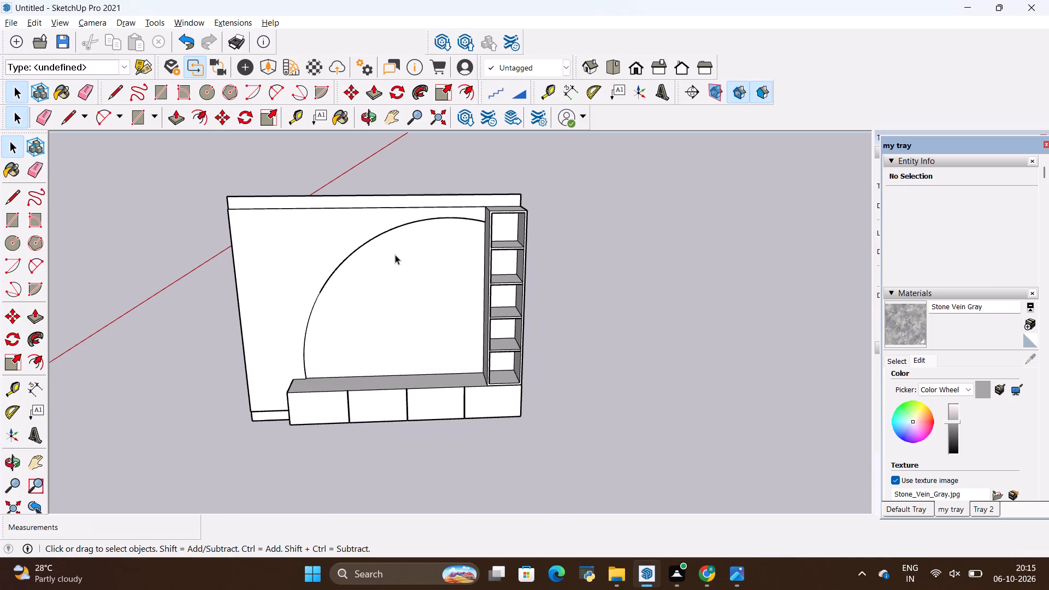
key(alt+Tab)
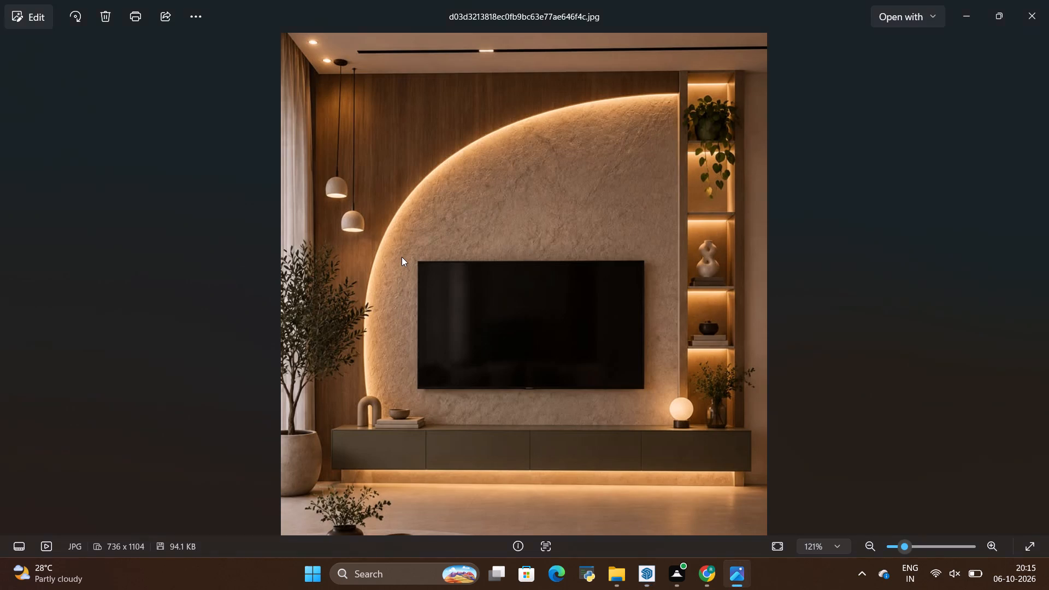
key(alt+Tab)
Compare the complete TV wall group's arch, drawer console and shelf column with the reference image.
drag(185, 163, 261, 258)
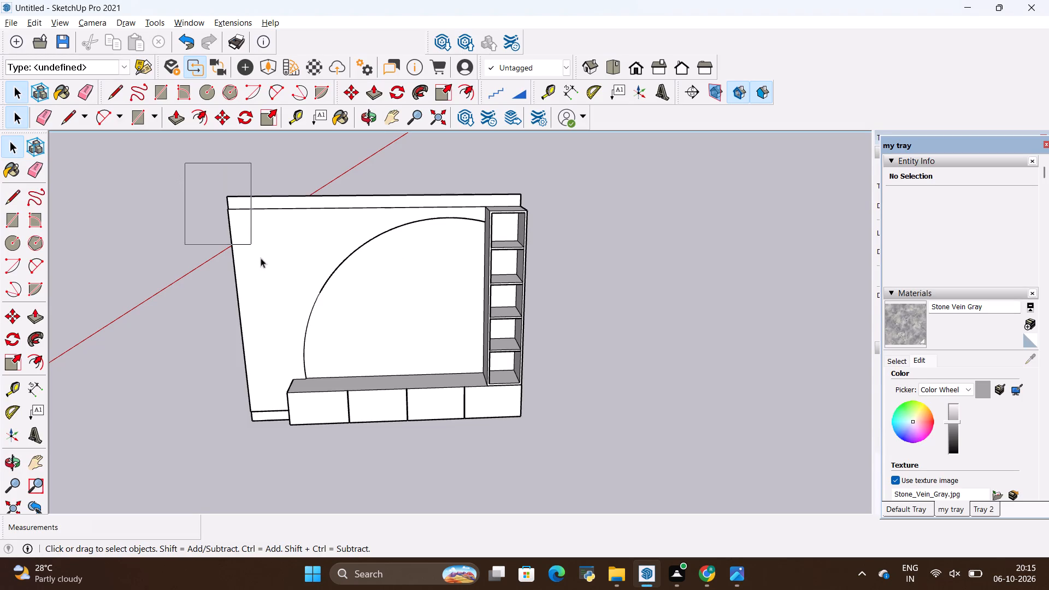
drag(261, 258, 588, 456)
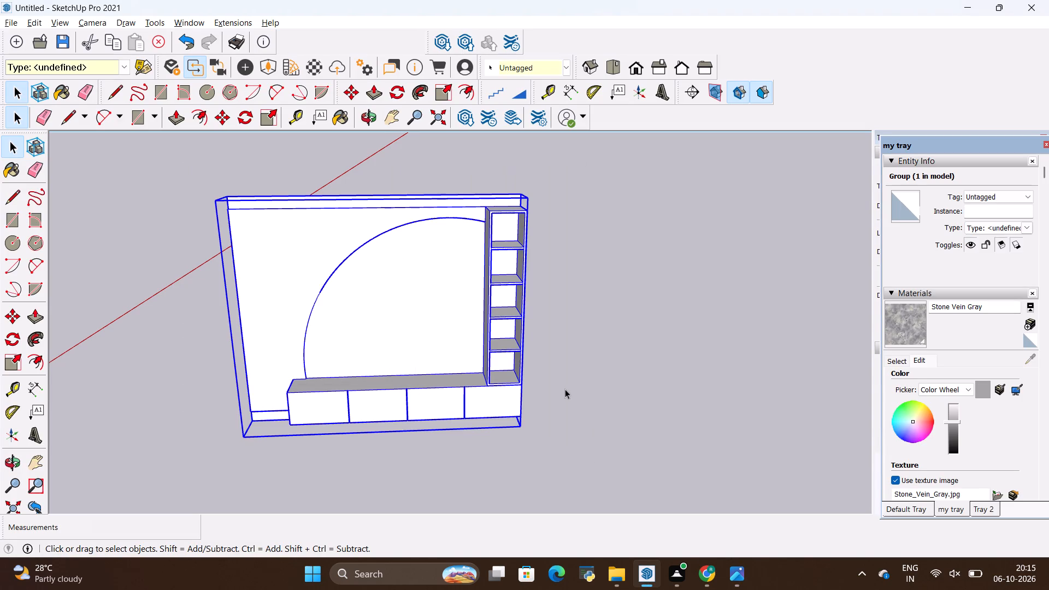
click(577, 371)
key(alt+Tab)
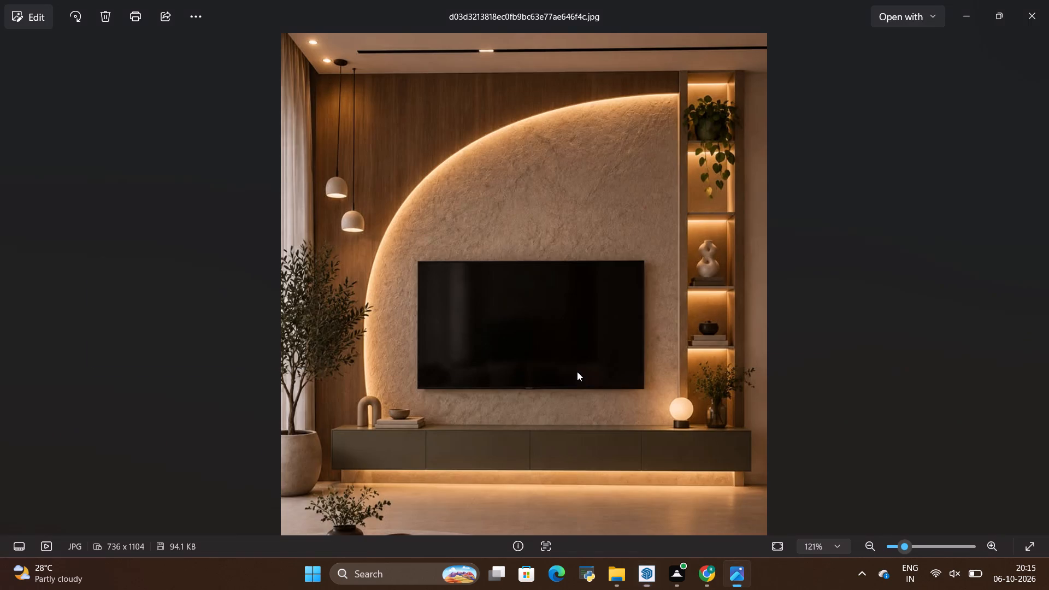
key(alt+Tab)
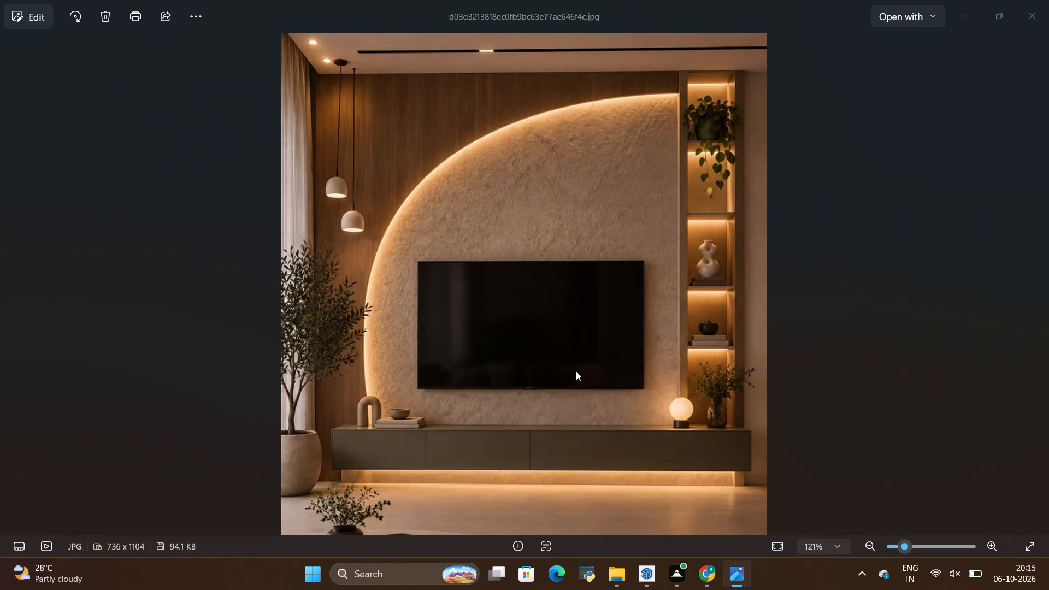
key(alt+Tab)
key(alt+Tab)
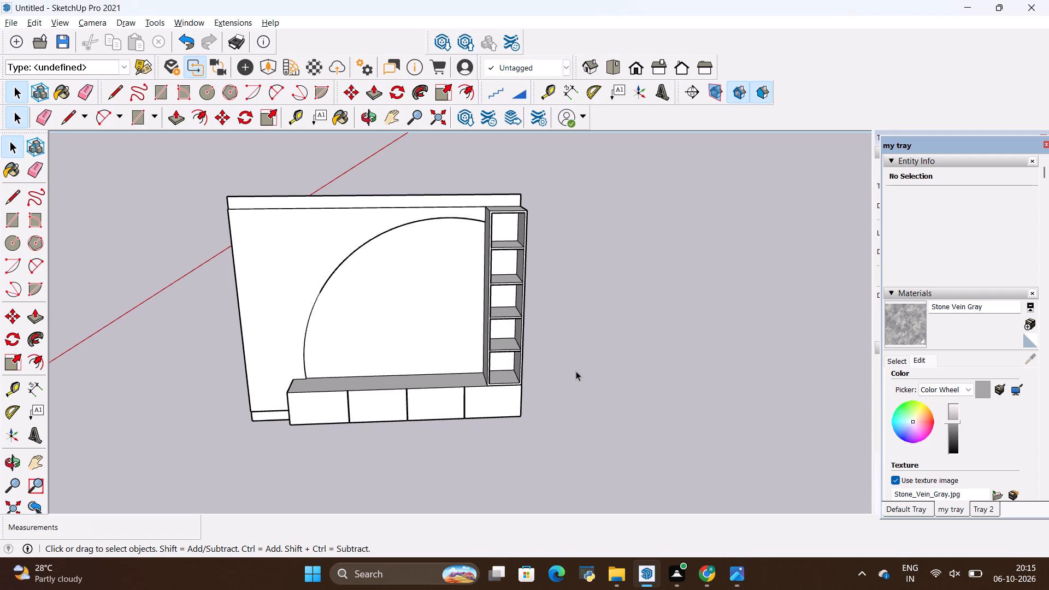
key(alt+Tab)
key(alt+Tab)
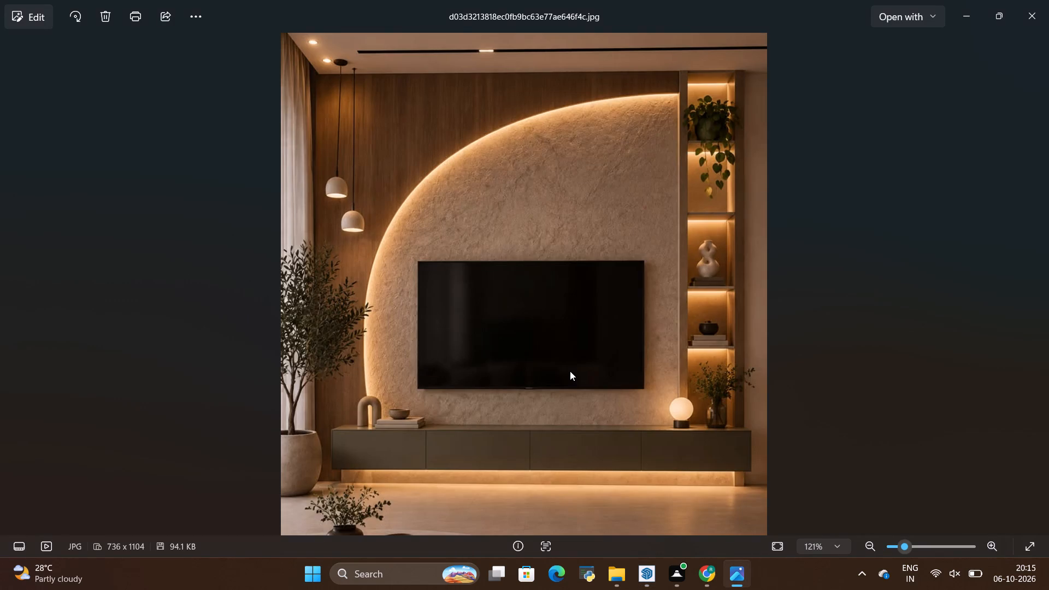
key(alt+Tab)
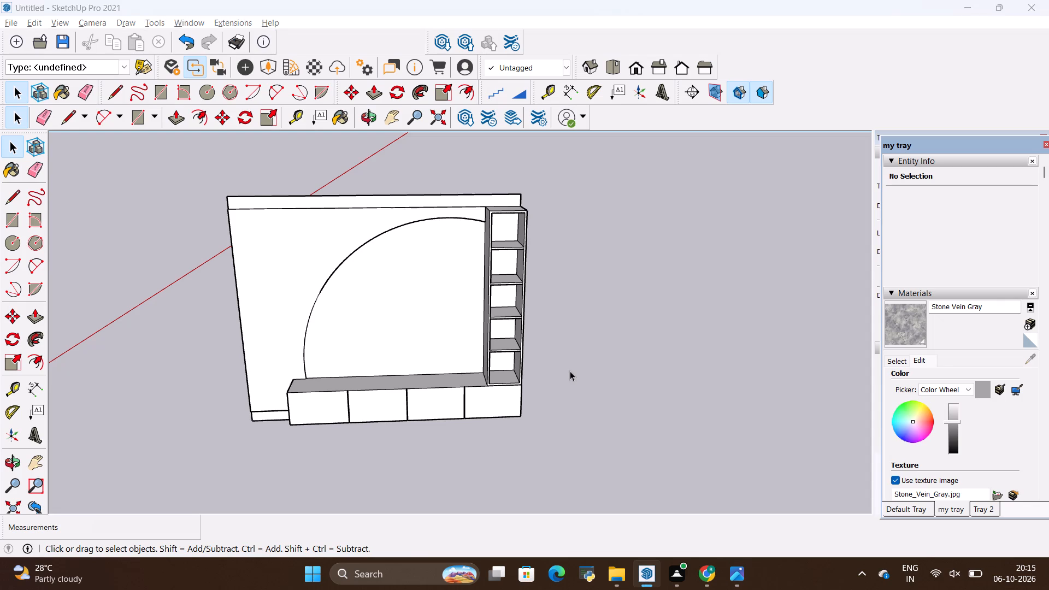
key(alt+Tab)
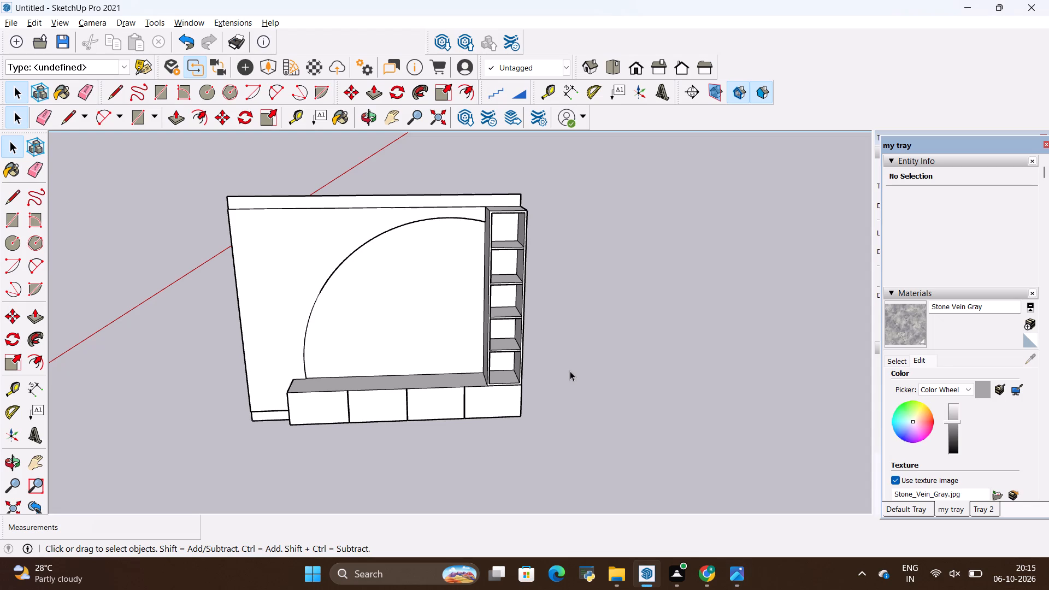
key(alt+Tab)
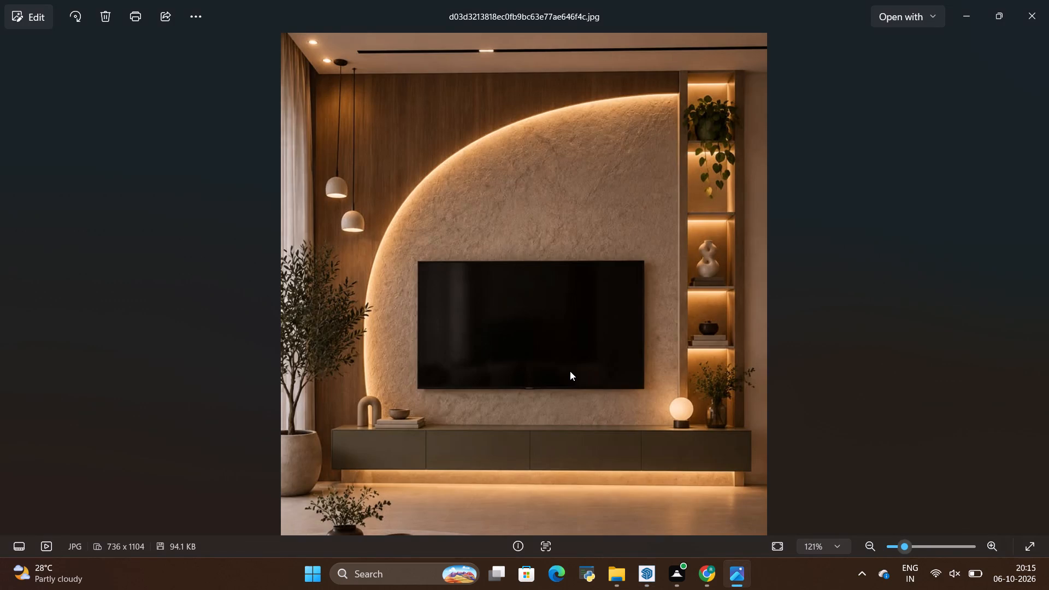
key(alt+Tab)
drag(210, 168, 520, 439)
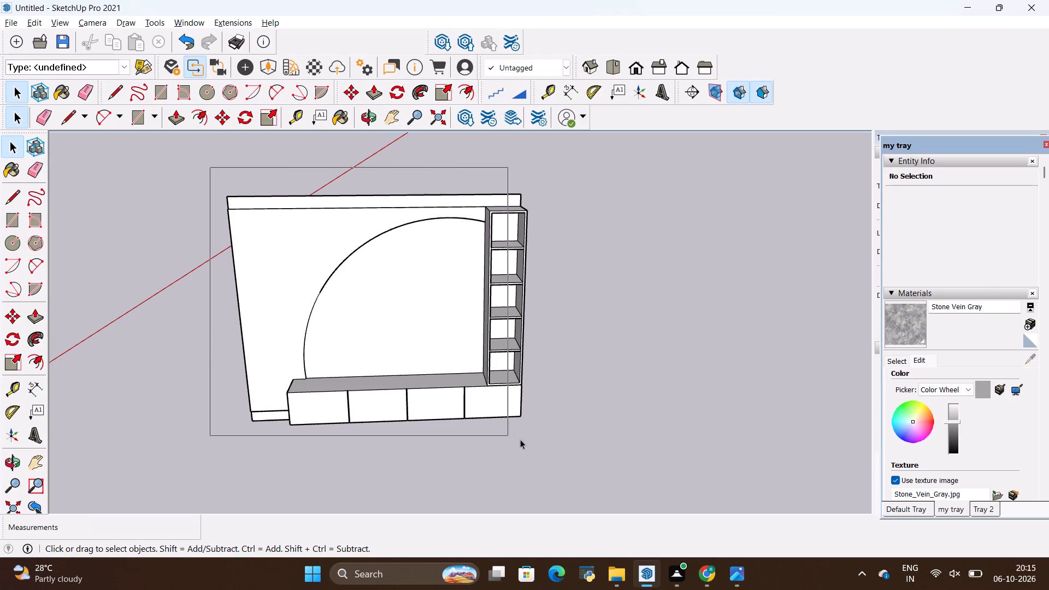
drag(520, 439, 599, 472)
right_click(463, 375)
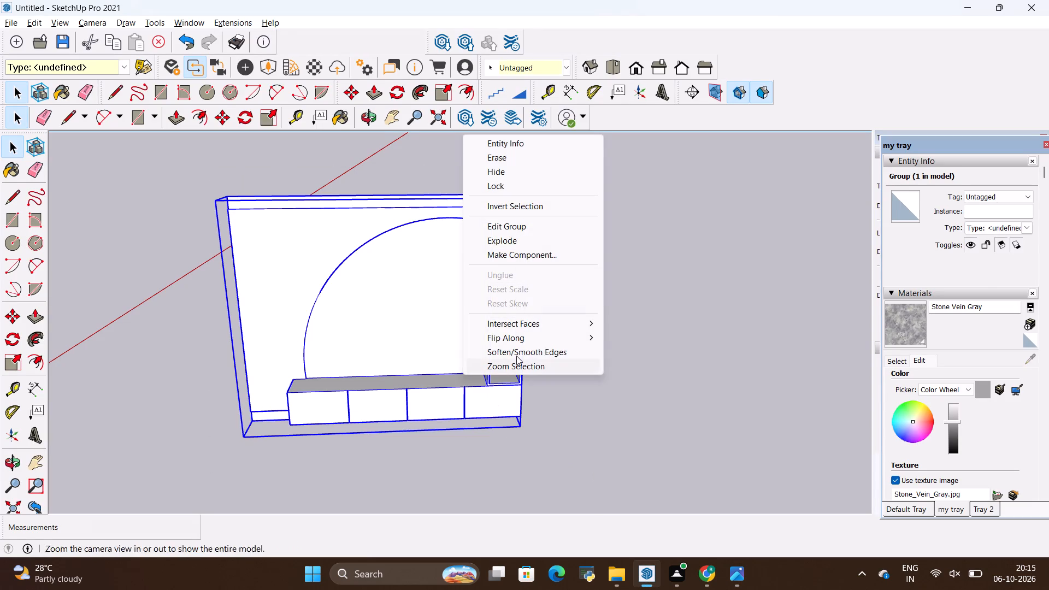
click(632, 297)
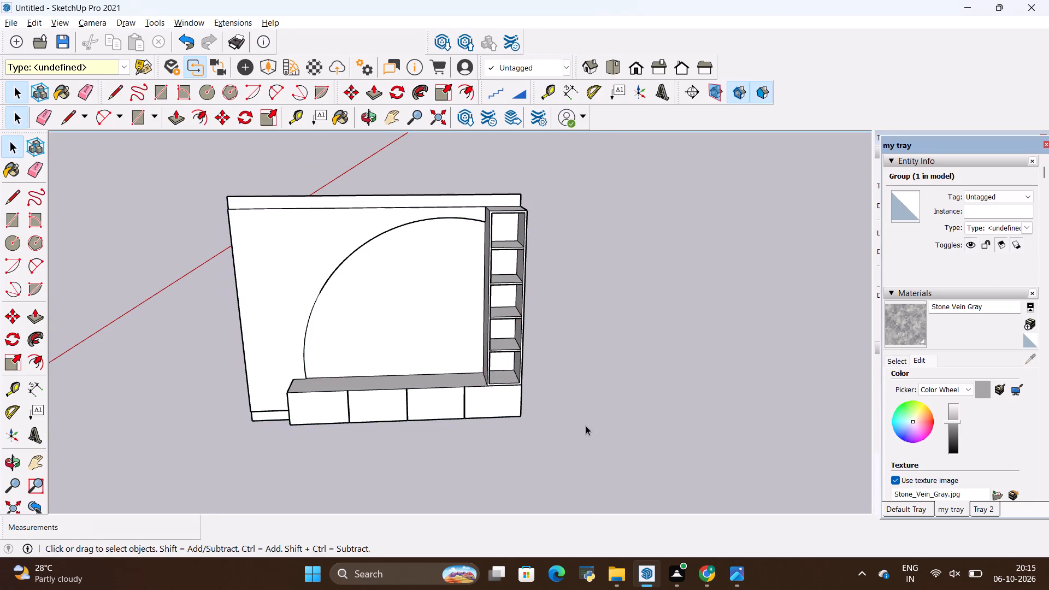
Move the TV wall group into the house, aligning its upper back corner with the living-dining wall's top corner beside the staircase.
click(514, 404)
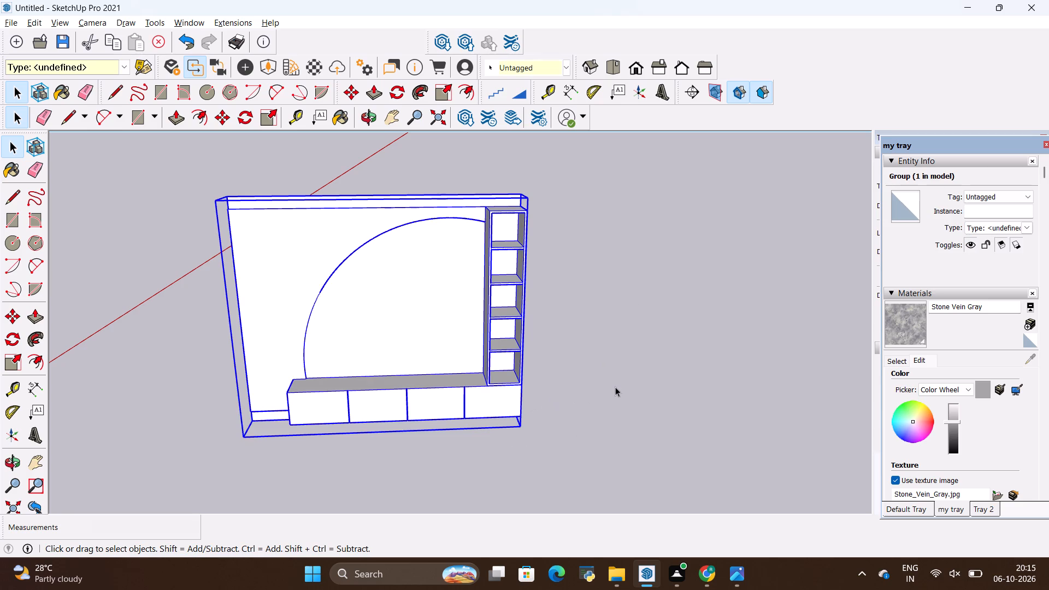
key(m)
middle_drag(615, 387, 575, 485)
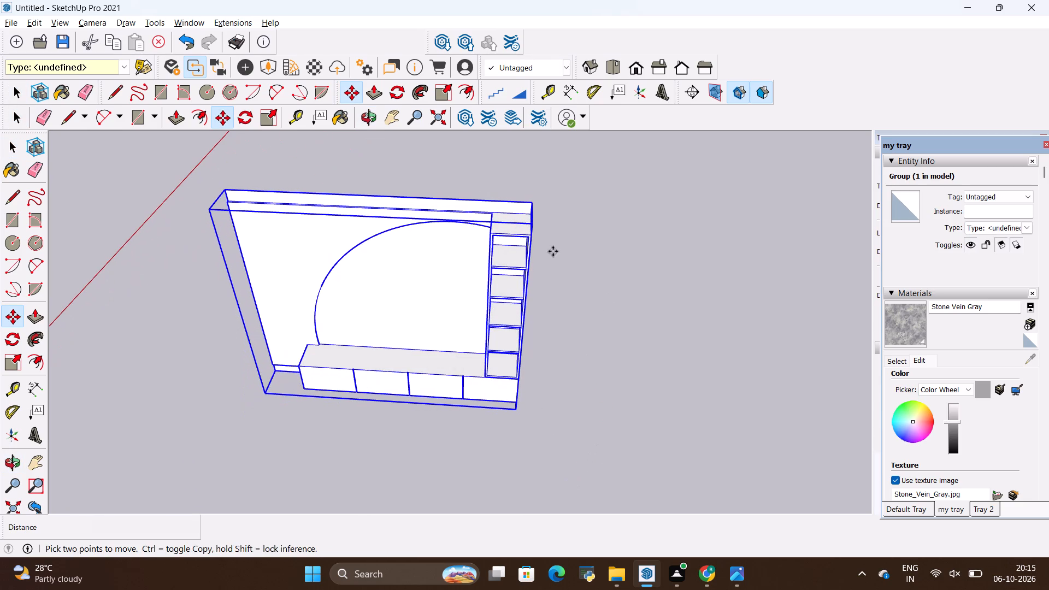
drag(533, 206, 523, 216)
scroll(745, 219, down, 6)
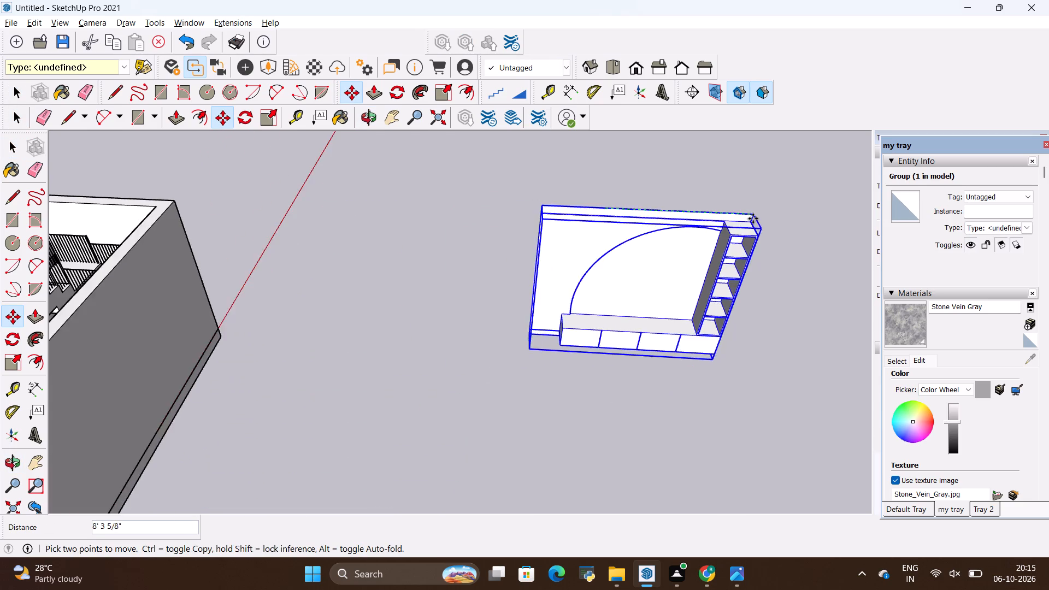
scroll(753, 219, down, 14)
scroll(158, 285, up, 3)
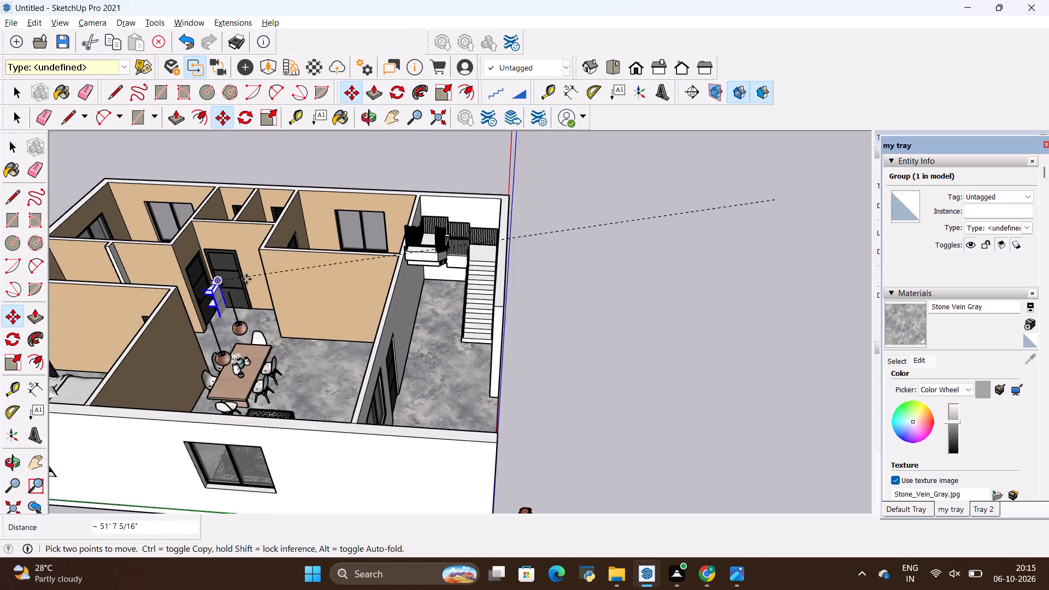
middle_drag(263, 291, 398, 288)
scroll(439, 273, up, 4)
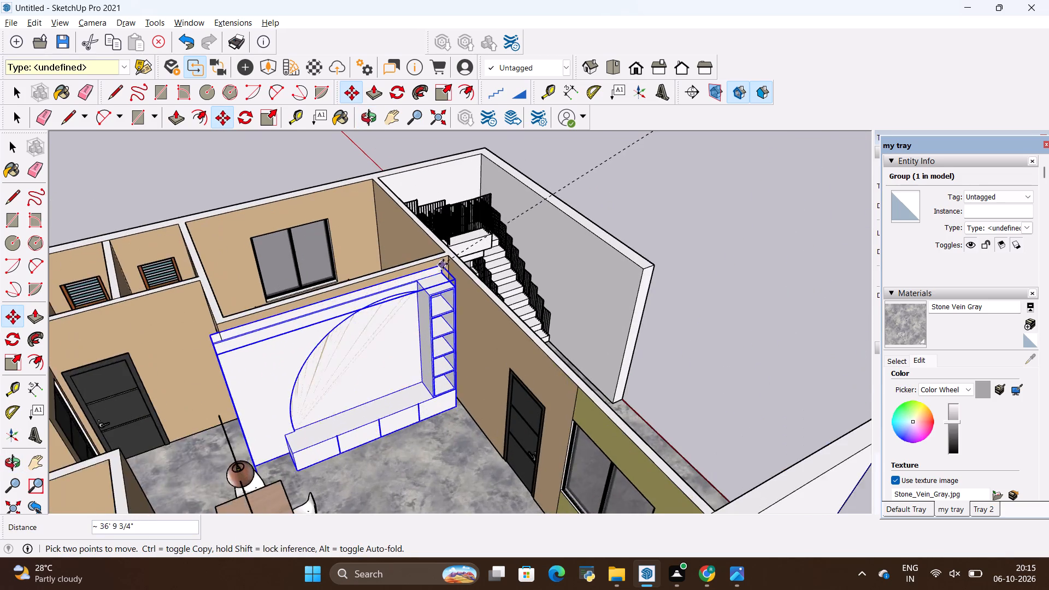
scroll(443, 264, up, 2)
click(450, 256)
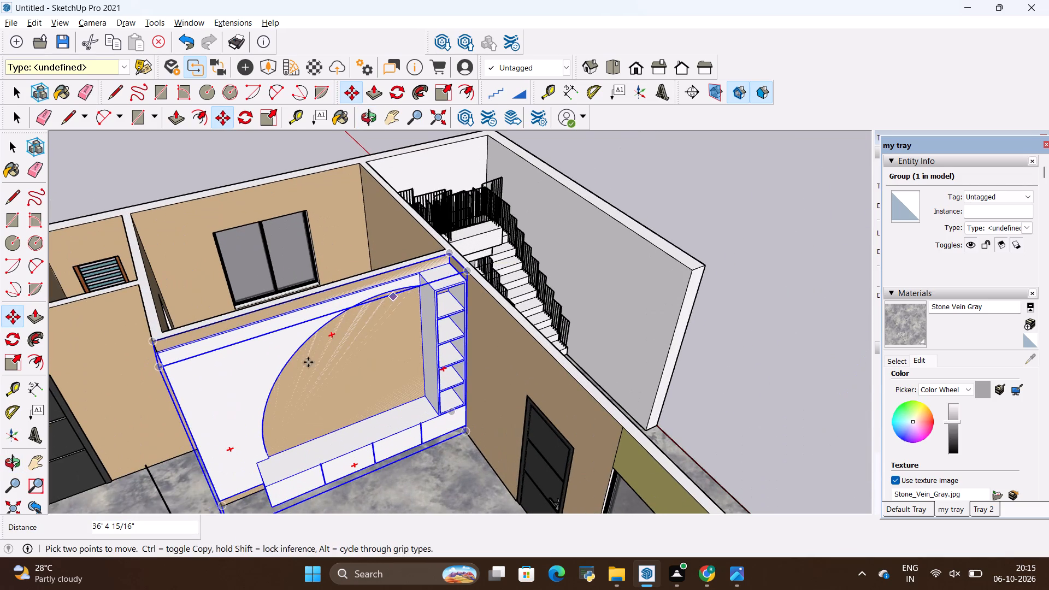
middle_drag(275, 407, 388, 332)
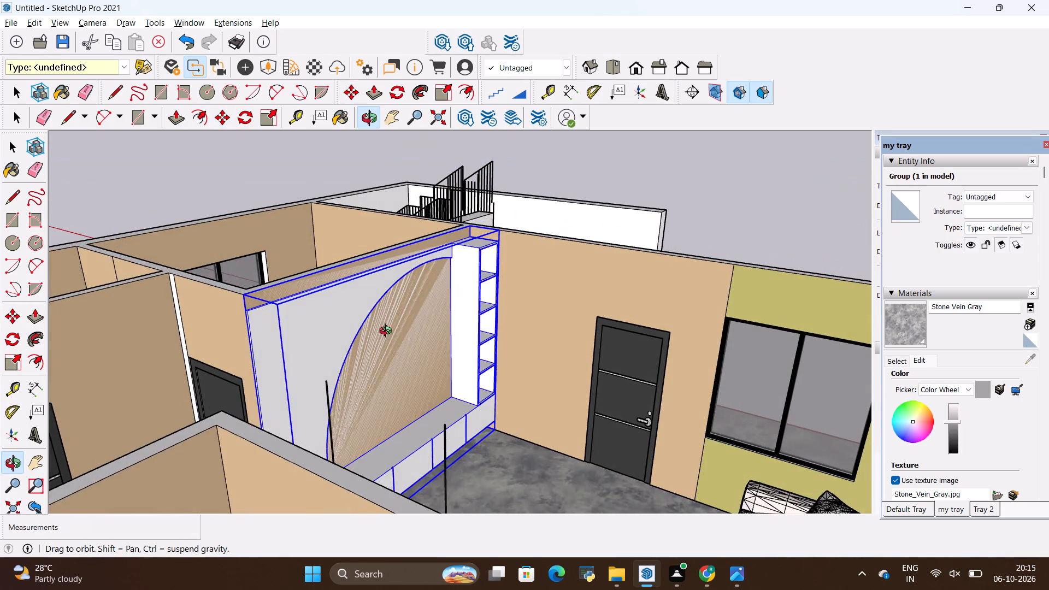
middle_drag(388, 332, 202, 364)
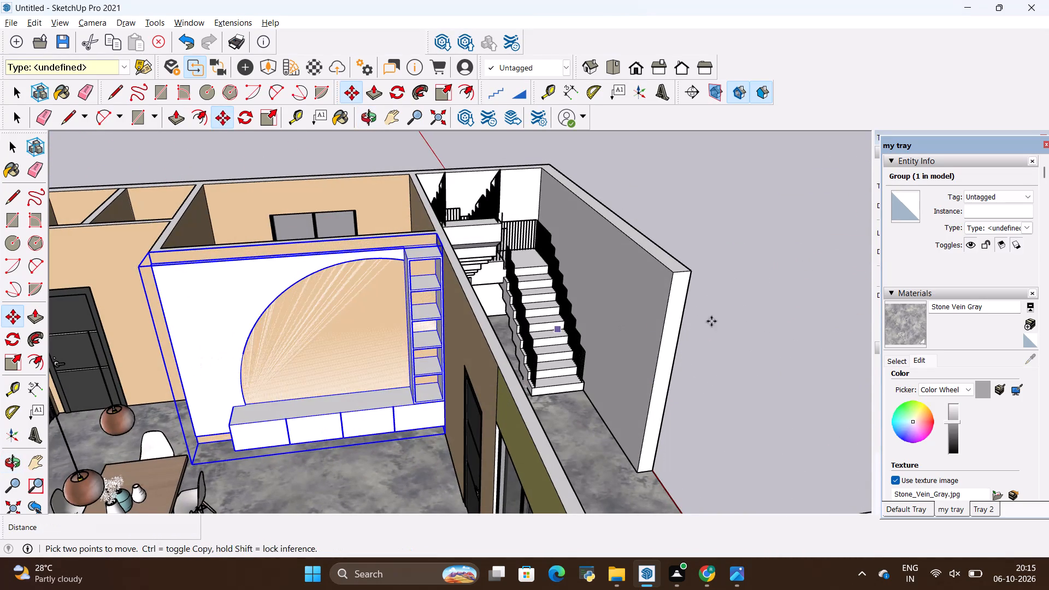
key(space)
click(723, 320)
Move the TV wall group back out of the living-dining room to the open area beyond the staircase's outer wall.
scroll(412, 327, down, 4)
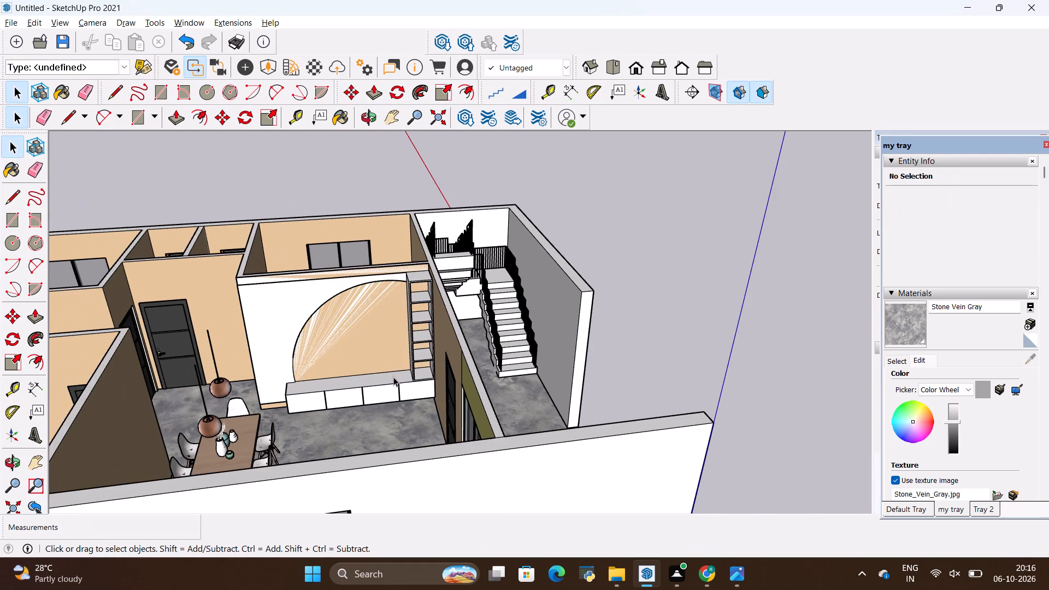
middle_drag(393, 377, 383, 363)
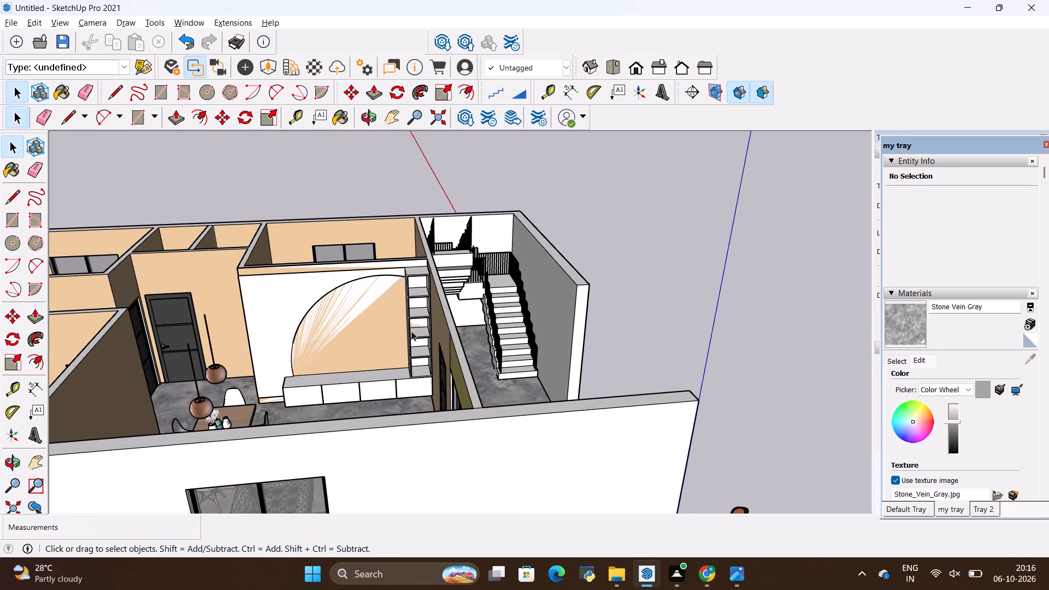
scroll(417, 259, up, 11)
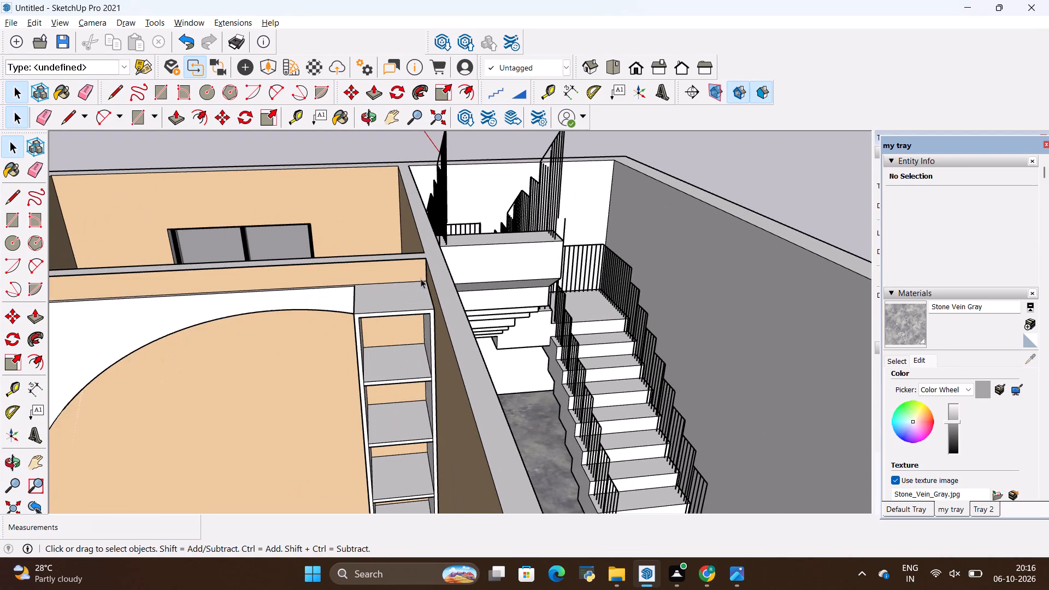
key(space)
click(409, 297)
scroll(339, 298, down, 14)
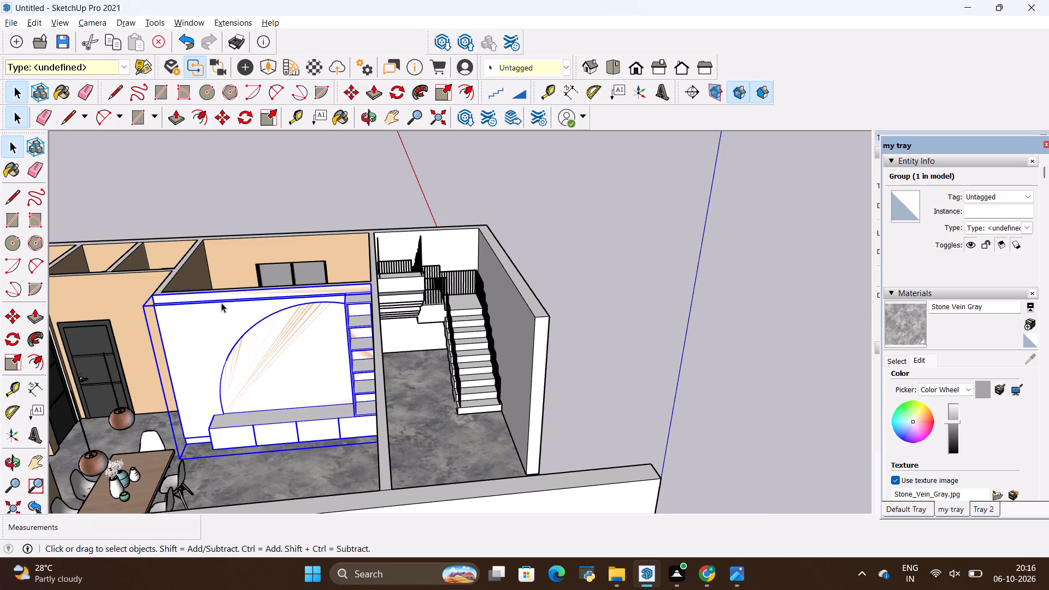
scroll(226, 303, up, 2)
scroll(406, 272, up, 7)
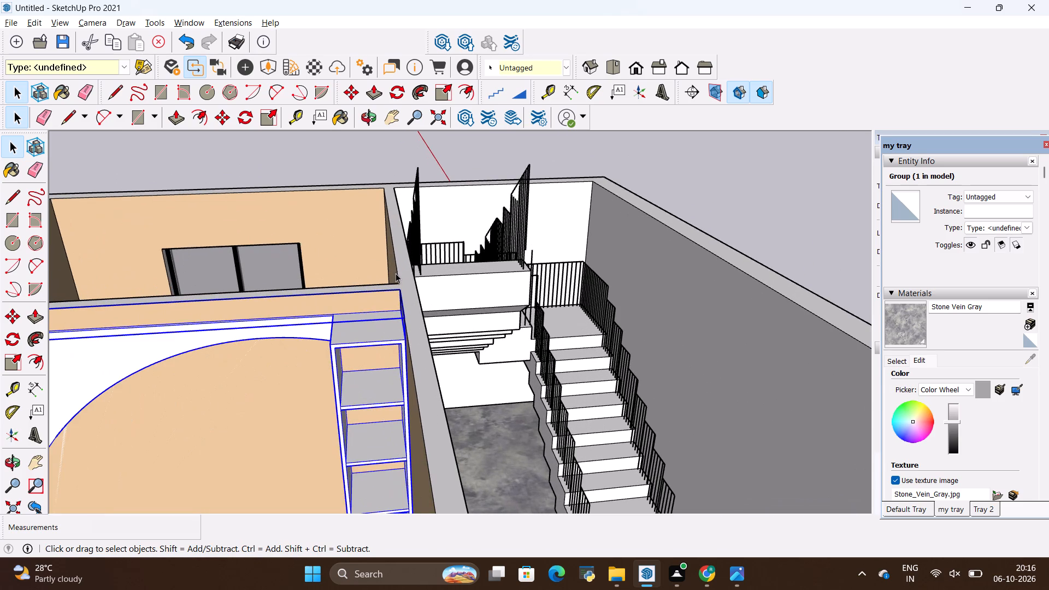
key(m)
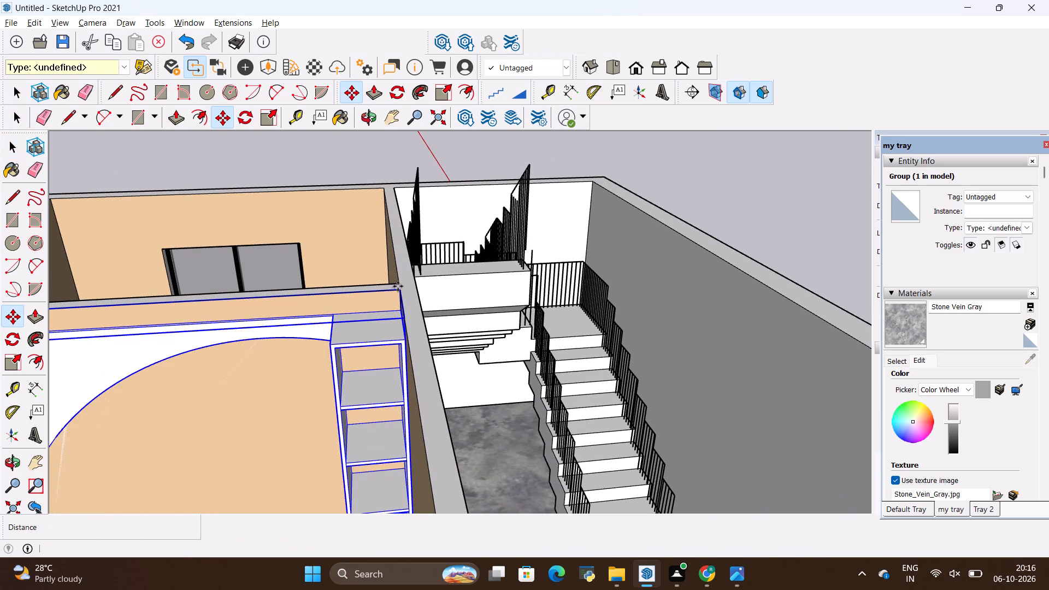
click(398, 286)
scroll(504, 264, down, 5)
scroll(429, 257, down, 5)
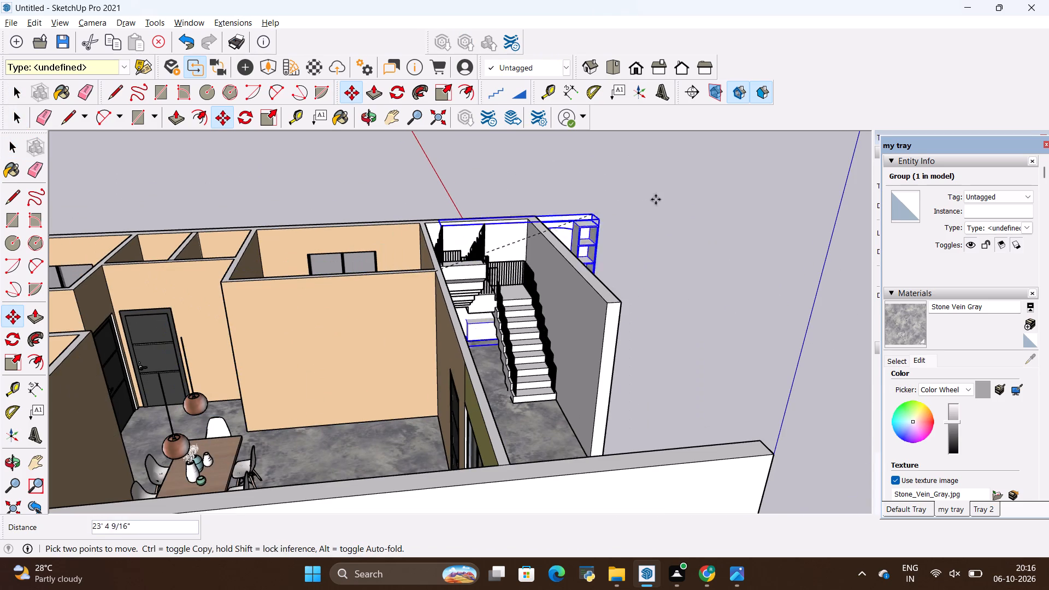
click(738, 200)
middle_drag(693, 298, 687, 302)
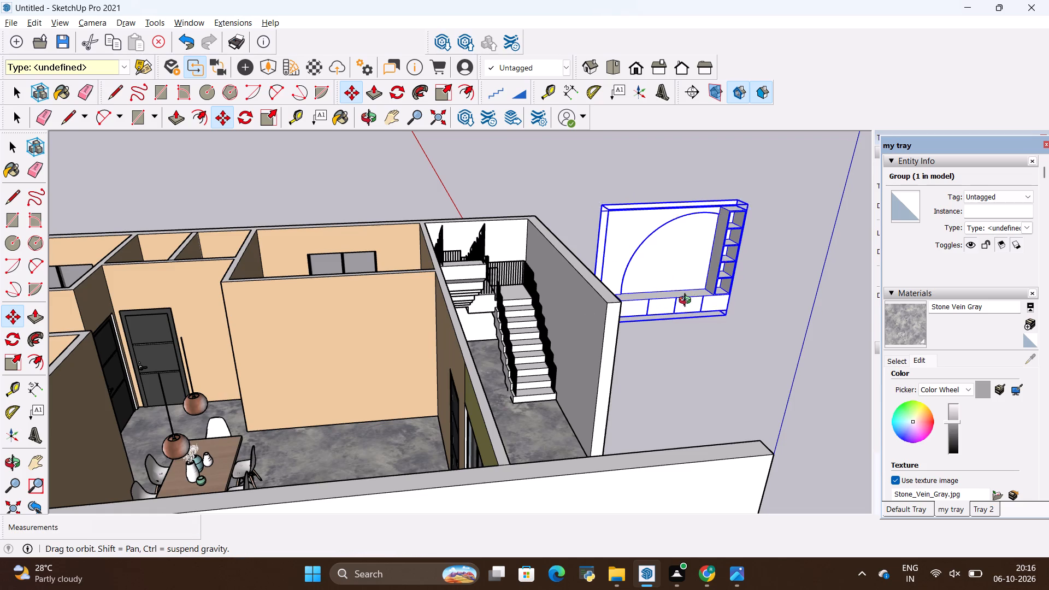
middle_drag(687, 302, 521, 298)
key(space)
click(650, 249)
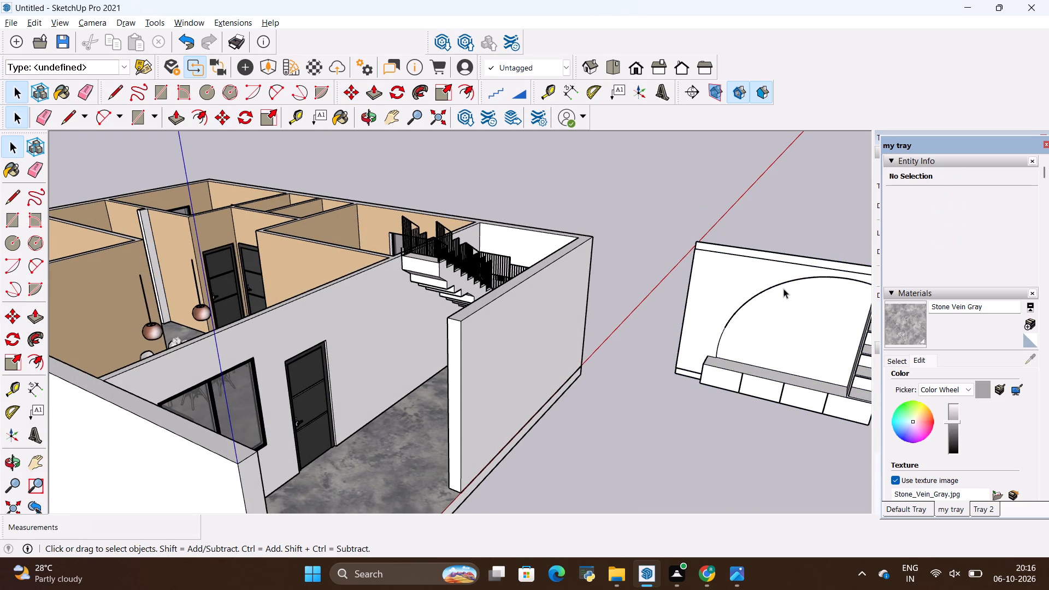
Open the TV wall group for editing and compare its arch, drawer console and shelf column with the reference image.
double_click(784, 289)
scroll(632, 287, down, 4)
scroll(761, 327, up, 2)
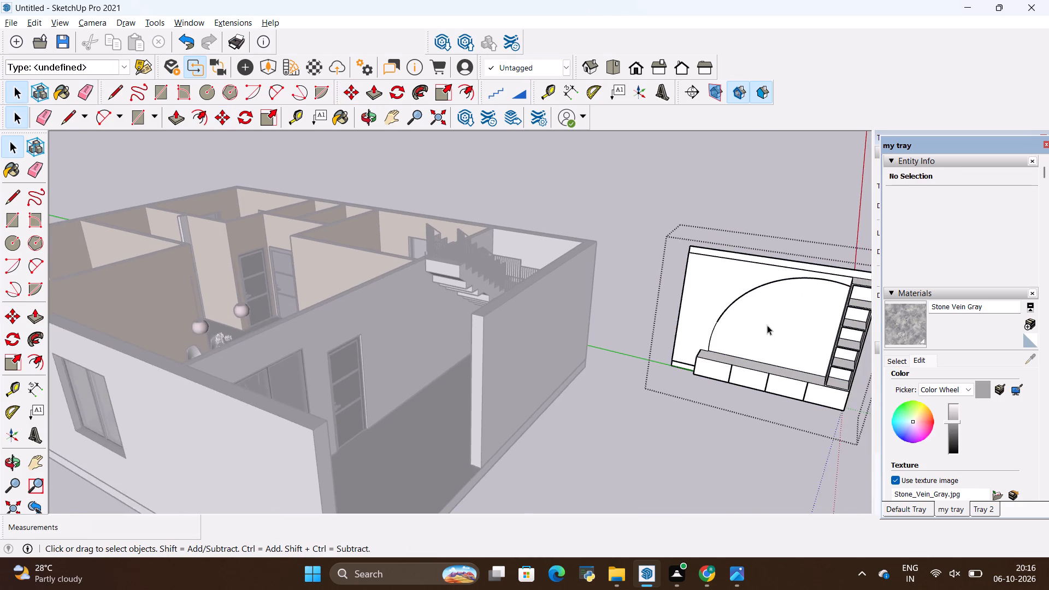
scroll(817, 316, up, 3)
scroll(641, 296, down, 4)
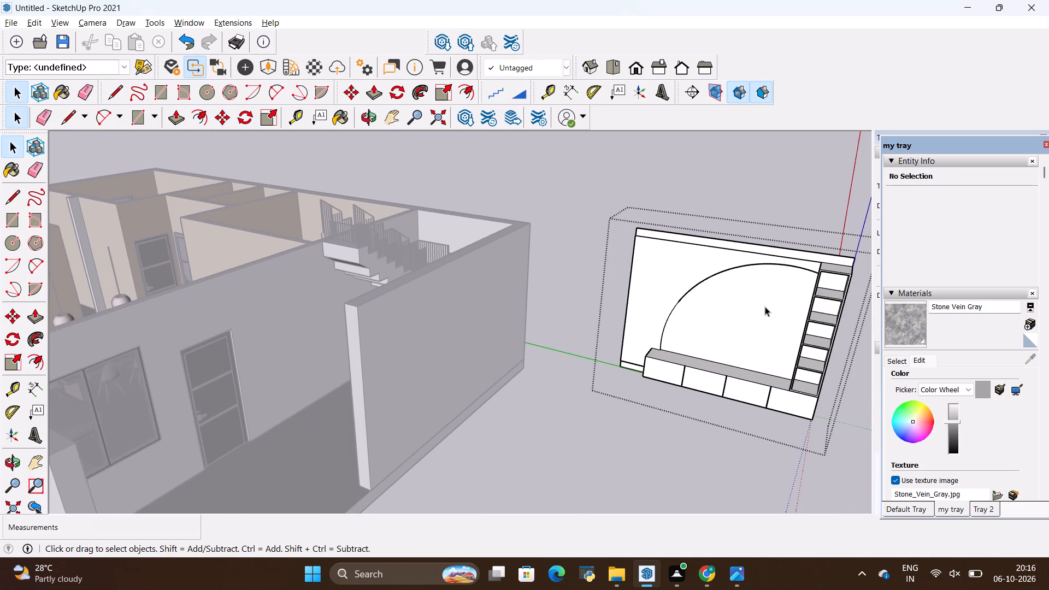
key(alt+Tab)
key(alt+Tab)
scroll(646, 385, down, 3)
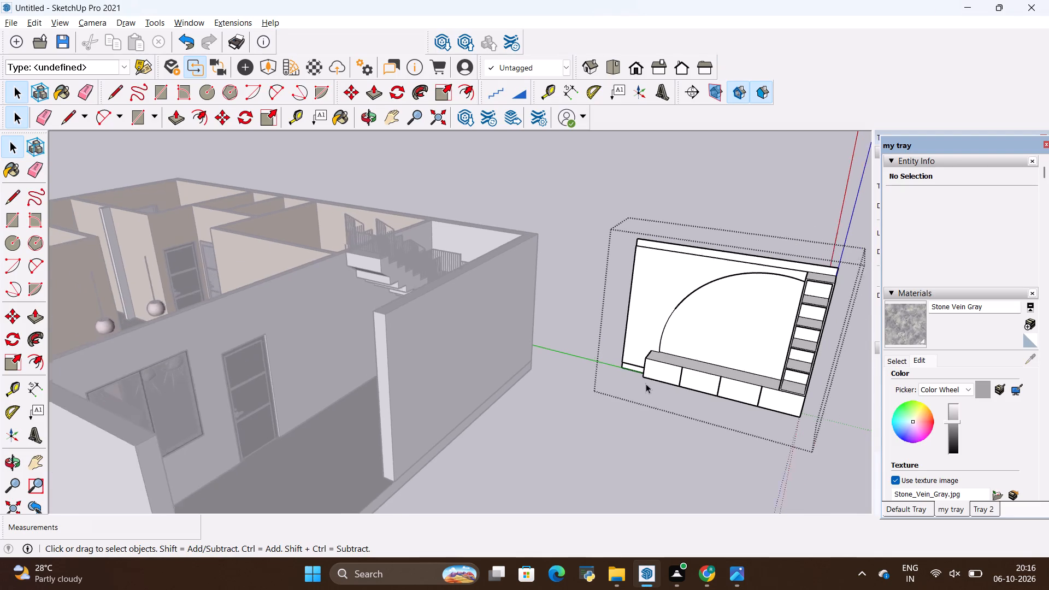
scroll(646, 383, down, 2)
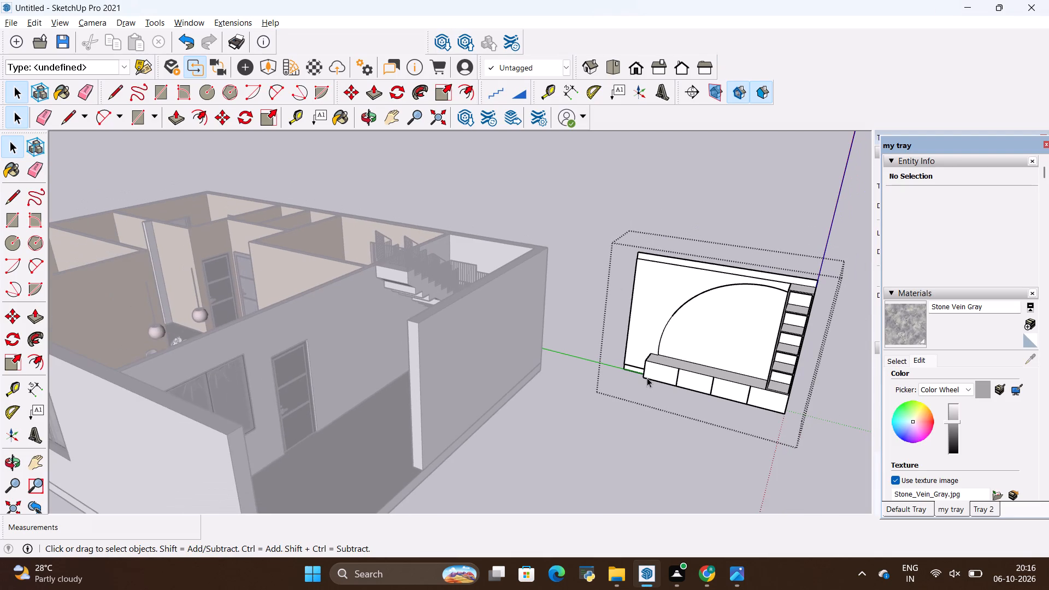
key(alt+Tab)
key(alt+Tab)
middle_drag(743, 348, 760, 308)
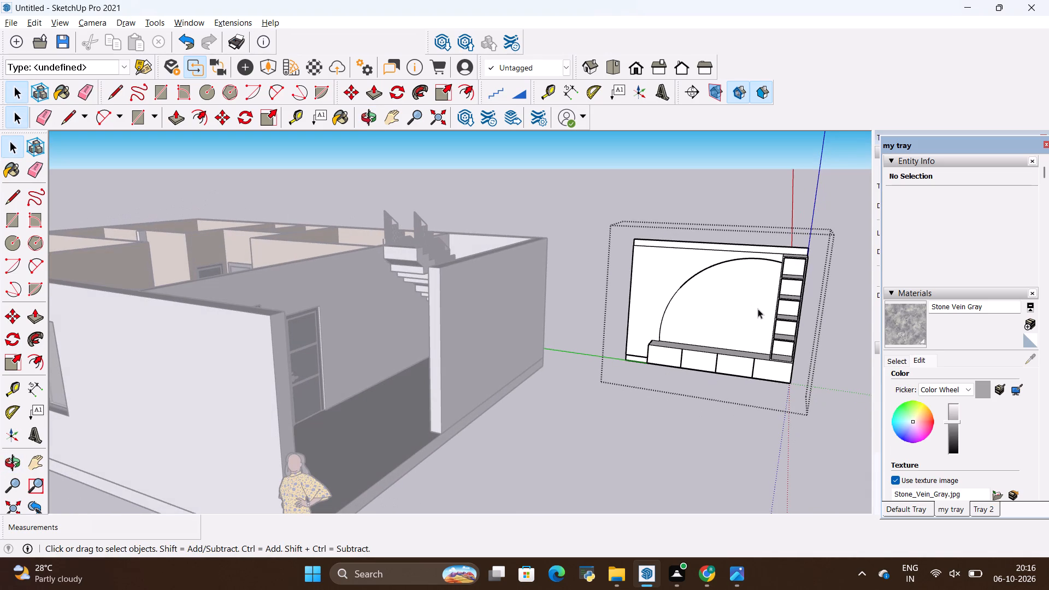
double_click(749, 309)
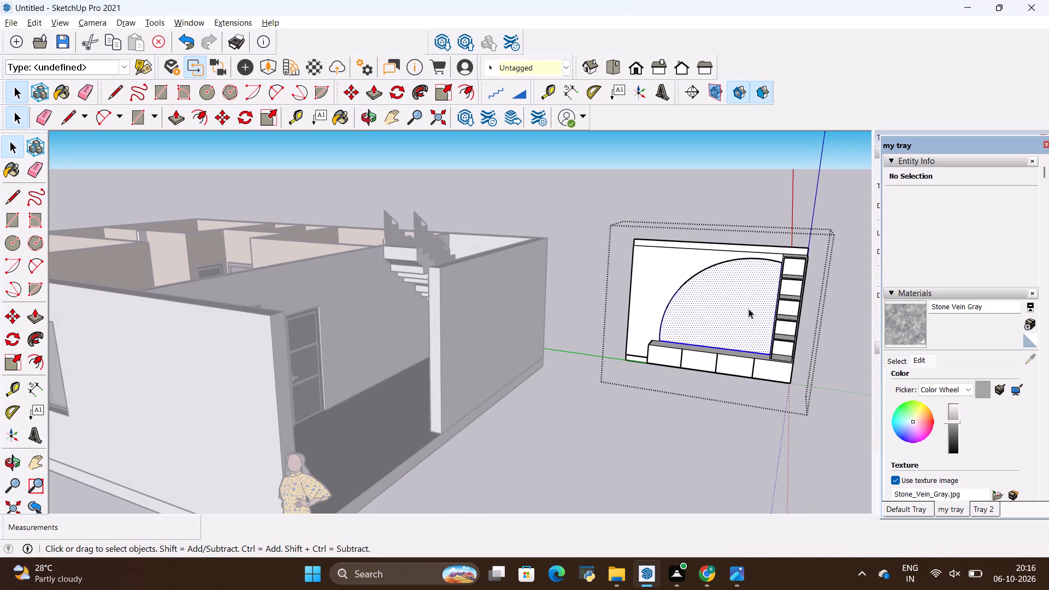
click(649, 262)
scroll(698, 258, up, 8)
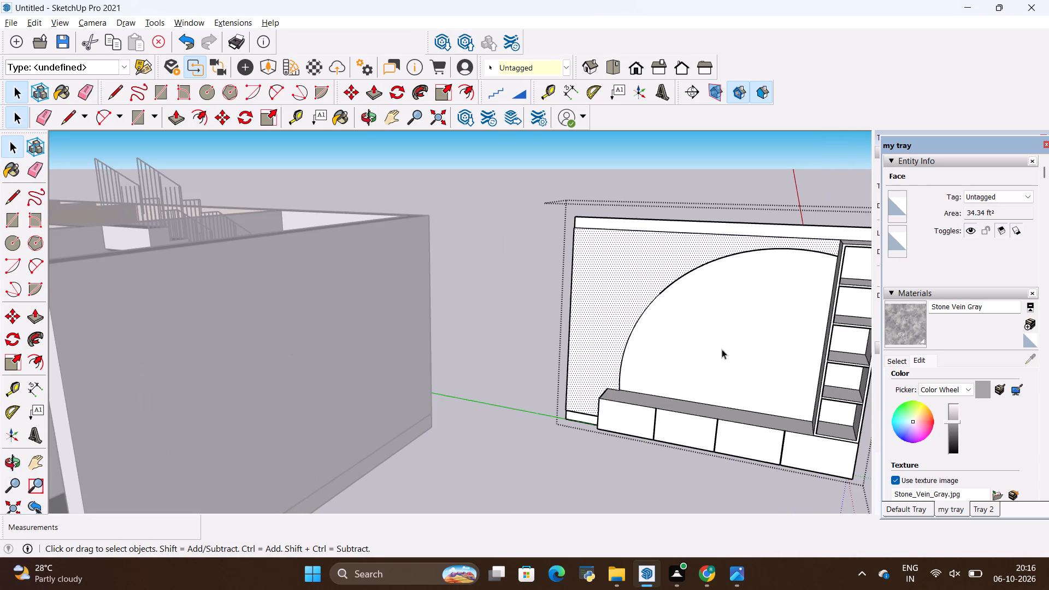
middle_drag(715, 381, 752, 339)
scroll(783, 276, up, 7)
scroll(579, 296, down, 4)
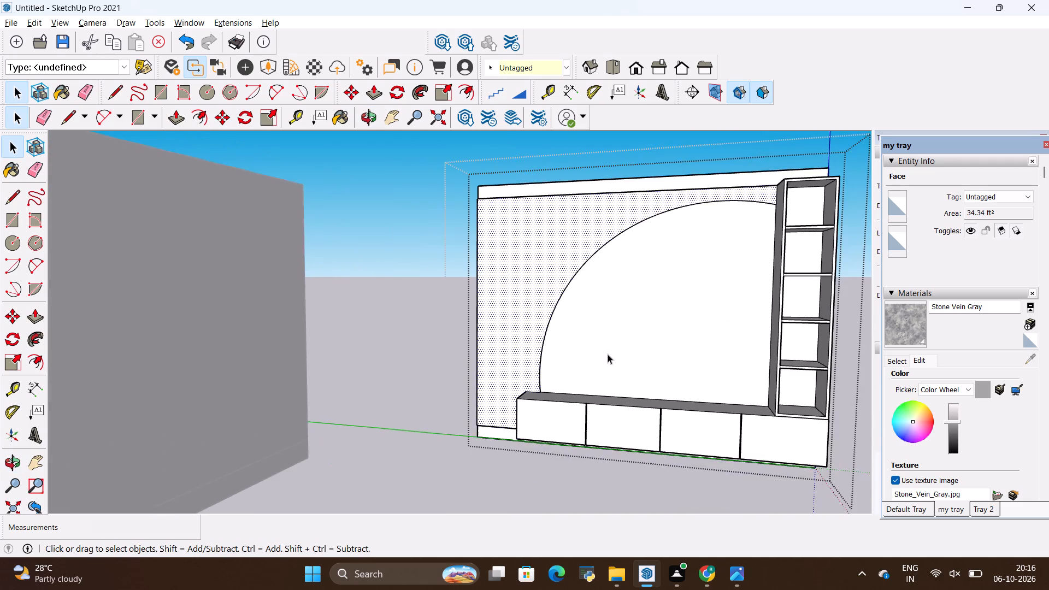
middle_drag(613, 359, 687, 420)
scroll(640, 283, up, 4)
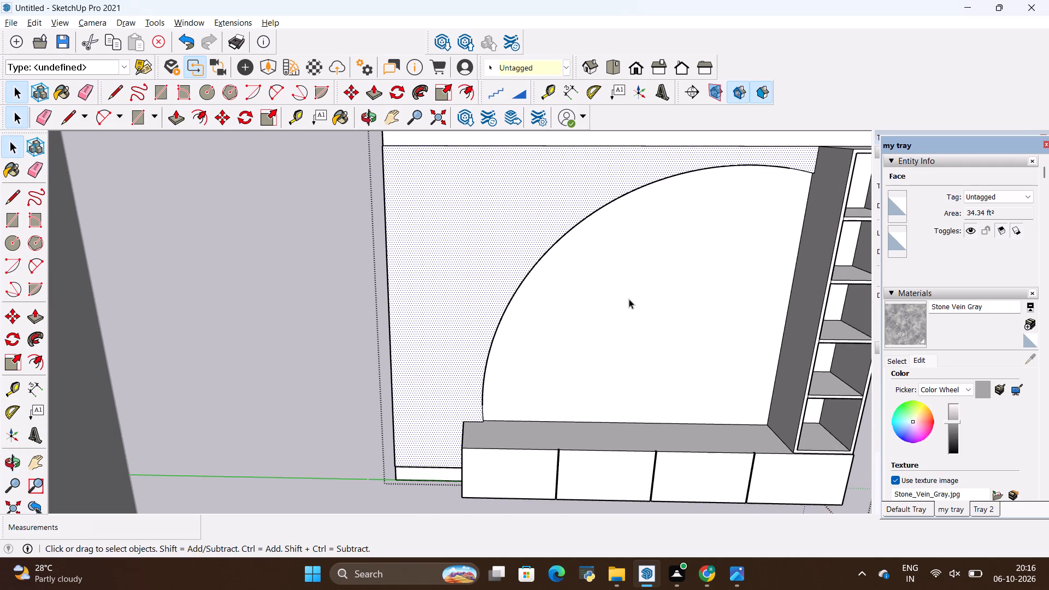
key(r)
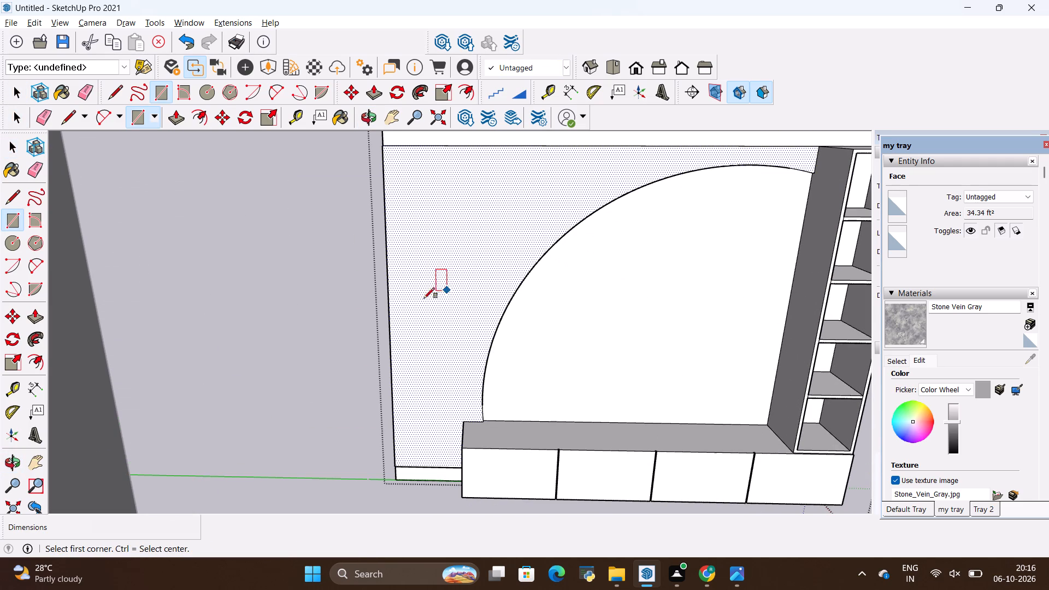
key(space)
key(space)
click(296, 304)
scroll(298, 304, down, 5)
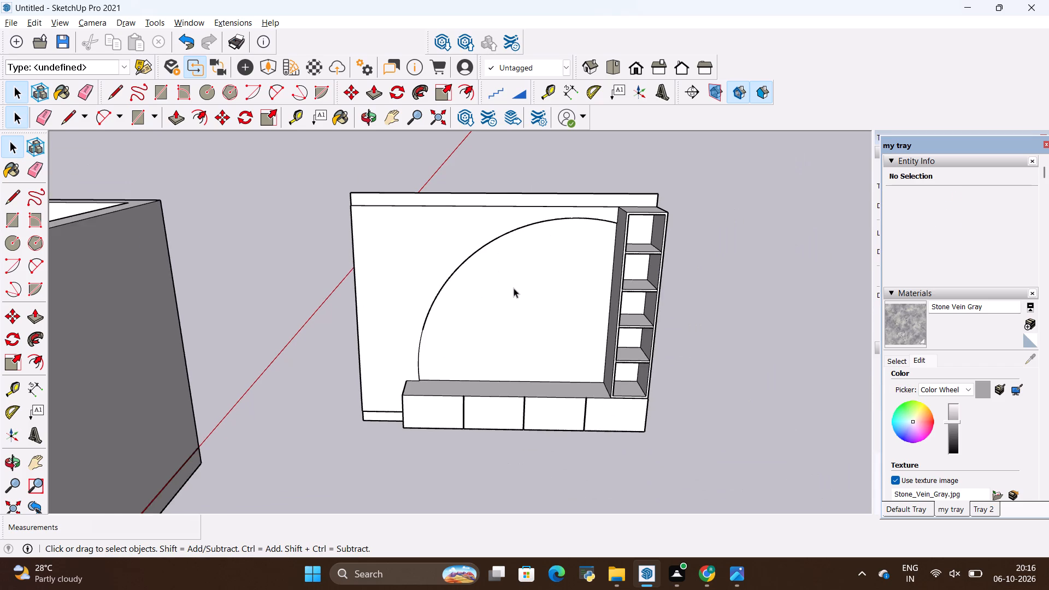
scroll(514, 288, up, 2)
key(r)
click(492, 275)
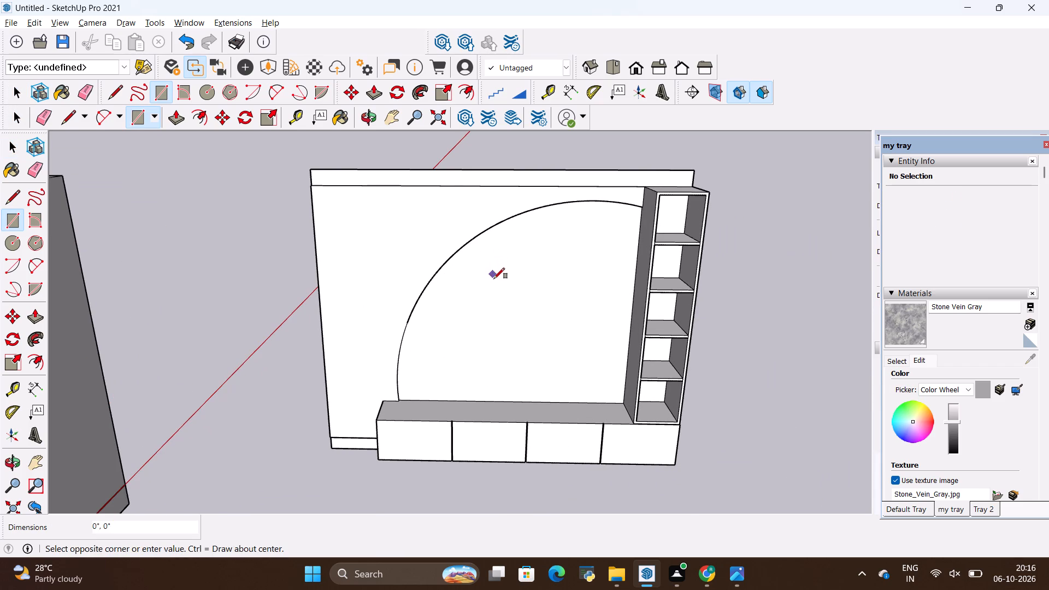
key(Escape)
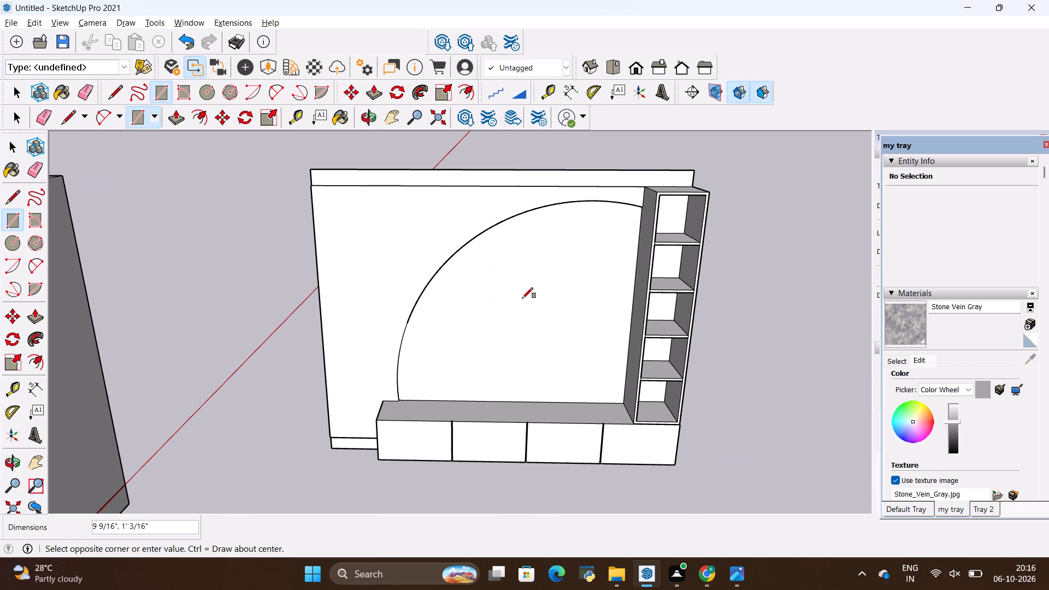
Model a TV screen about 4' 4" wide and 2' 4" high on the arched panel above the console, extruded 2".
key(r)
click(481, 293)
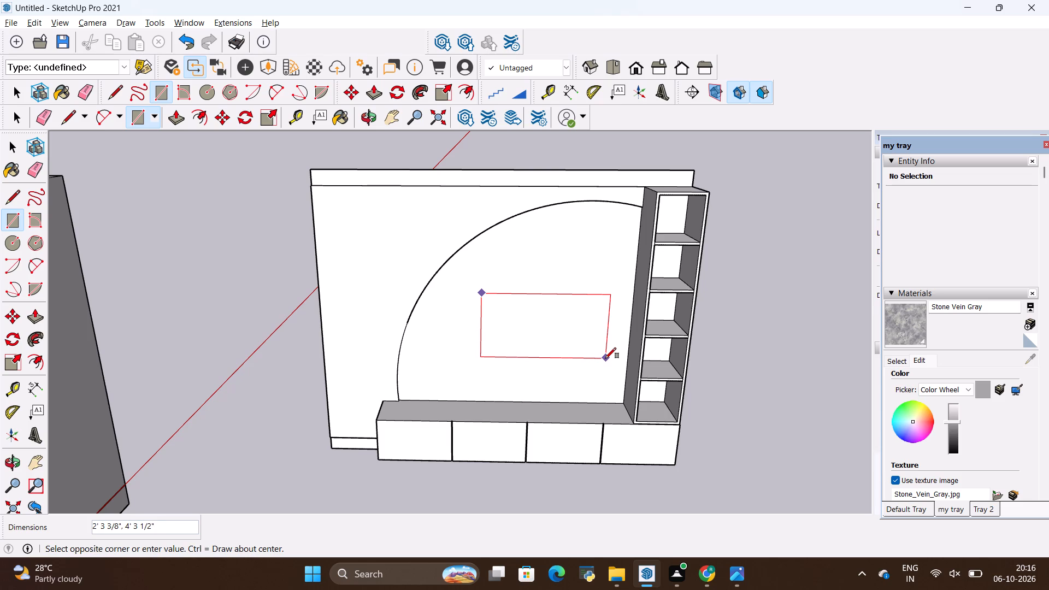
click(605, 361)
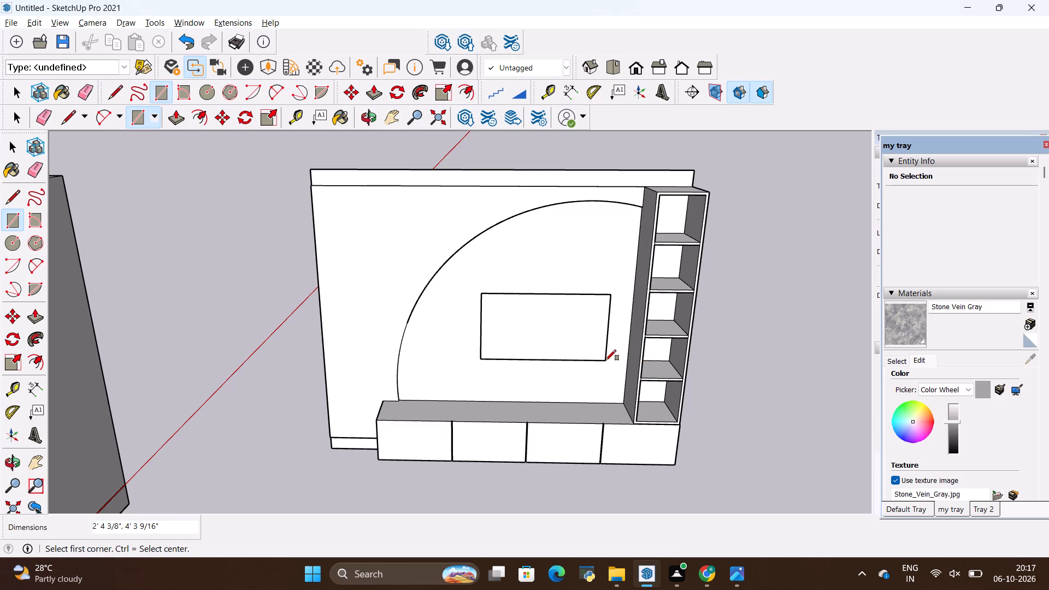
key(p)
click(582, 343)
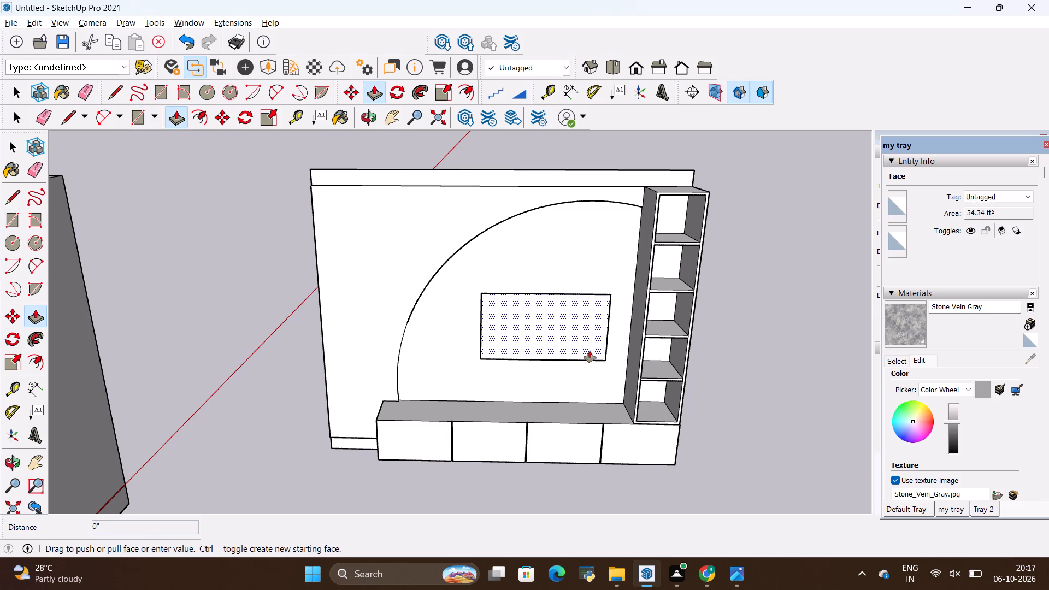
key(BackSpace)
text(2")
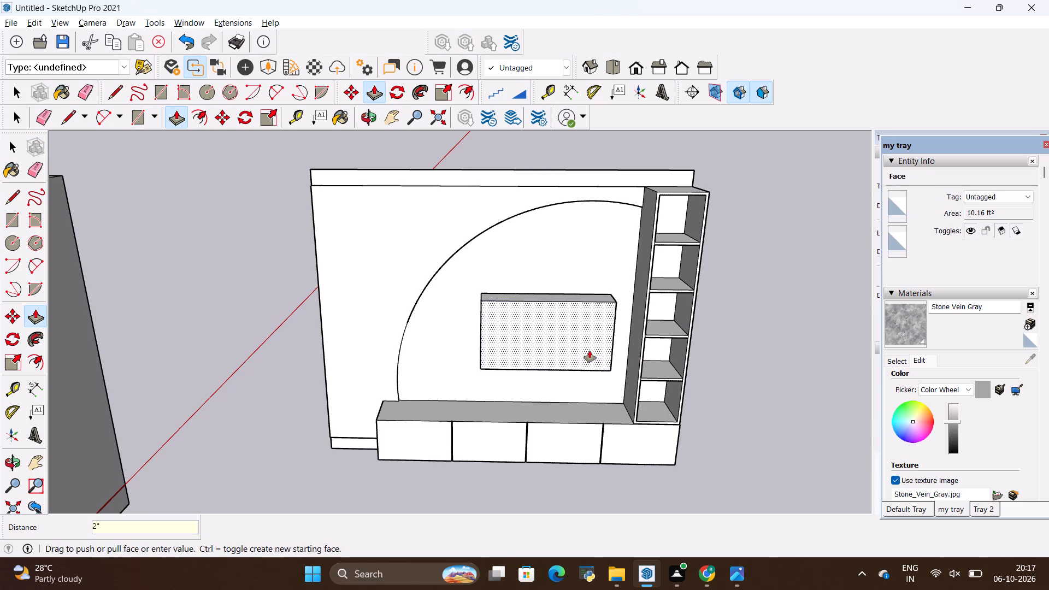
key(Return)
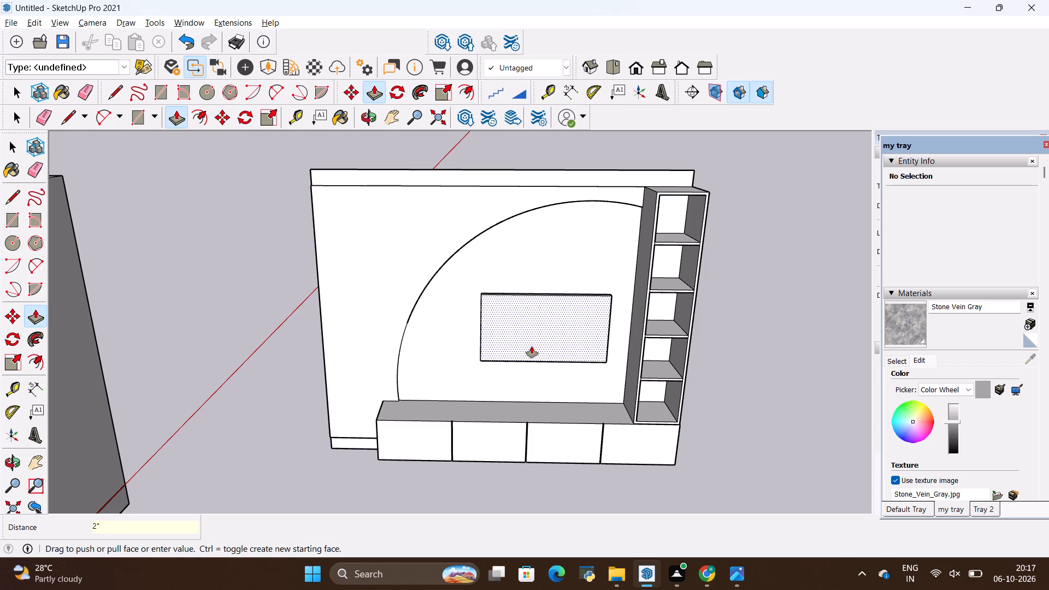
Paint the TV screen's front face with 0137_Black from the Colors-Named material collection.
scroll(928, 398, up, 7)
scroll(961, 390, down, 5)
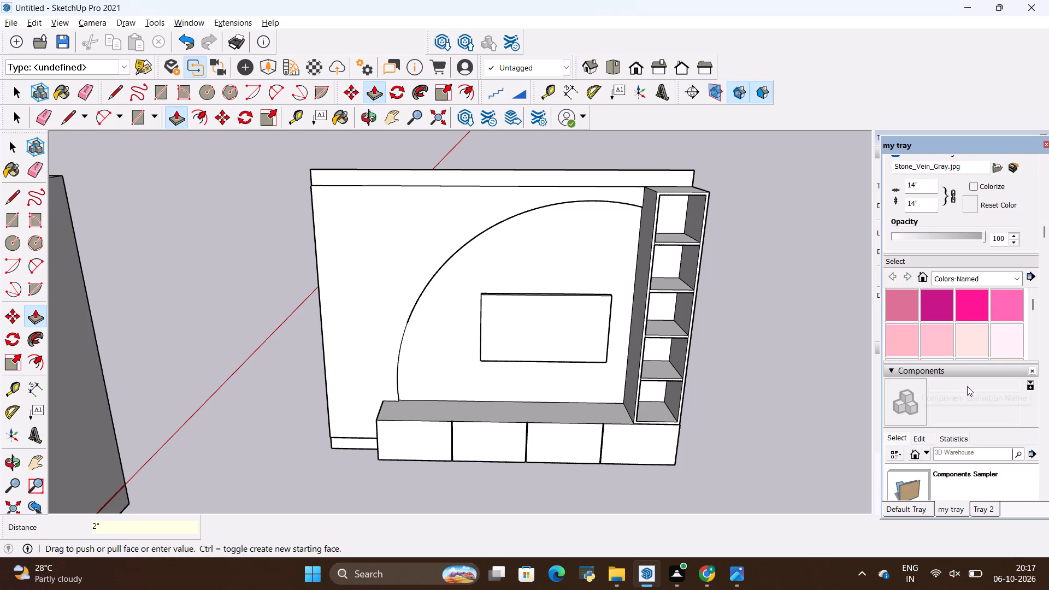
scroll(968, 386, up, 8)
scroll(968, 386, down, 5)
scroll(969, 304, up, 7)
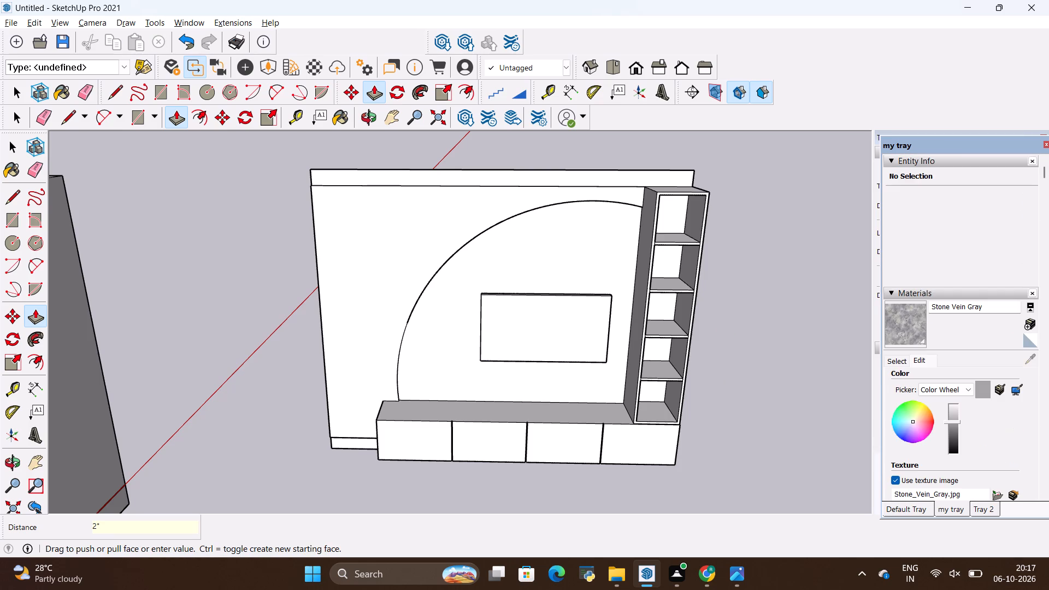
scroll(969, 303, up, 1)
click(901, 363)
scroll(950, 413, down, 2)
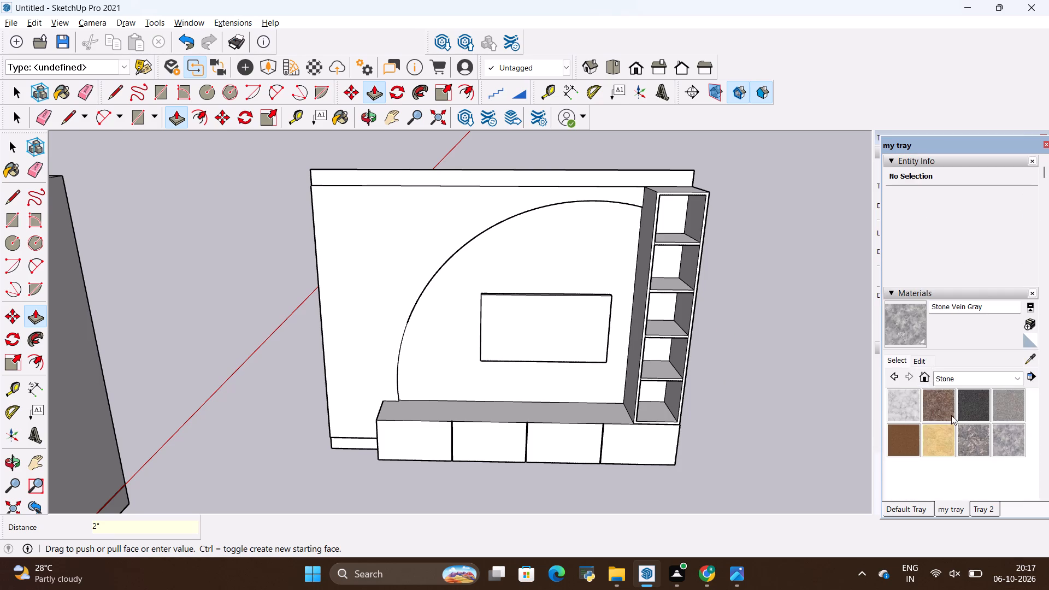
scroll(951, 415, down, 2)
scroll(949, 339, up, 3)
click(967, 375)
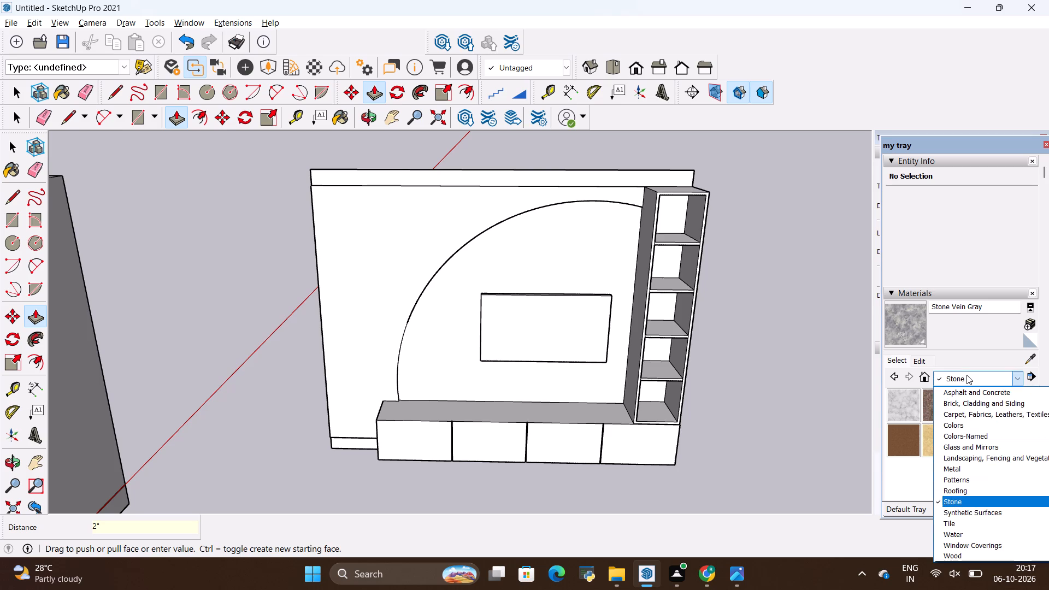
scroll(967, 375, down, 5)
scroll(979, 425, down, 4)
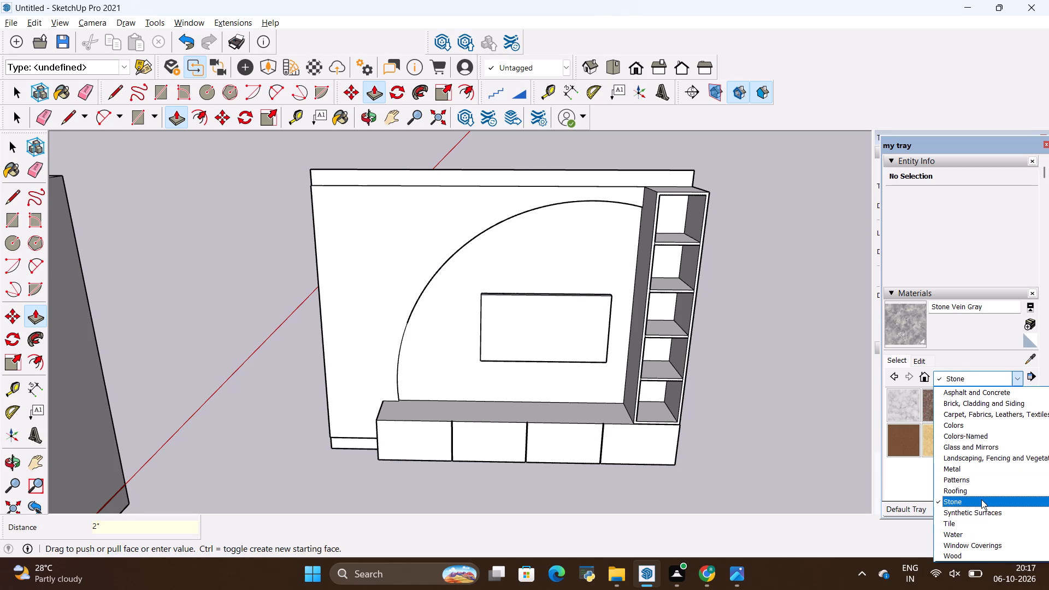
click(980, 432)
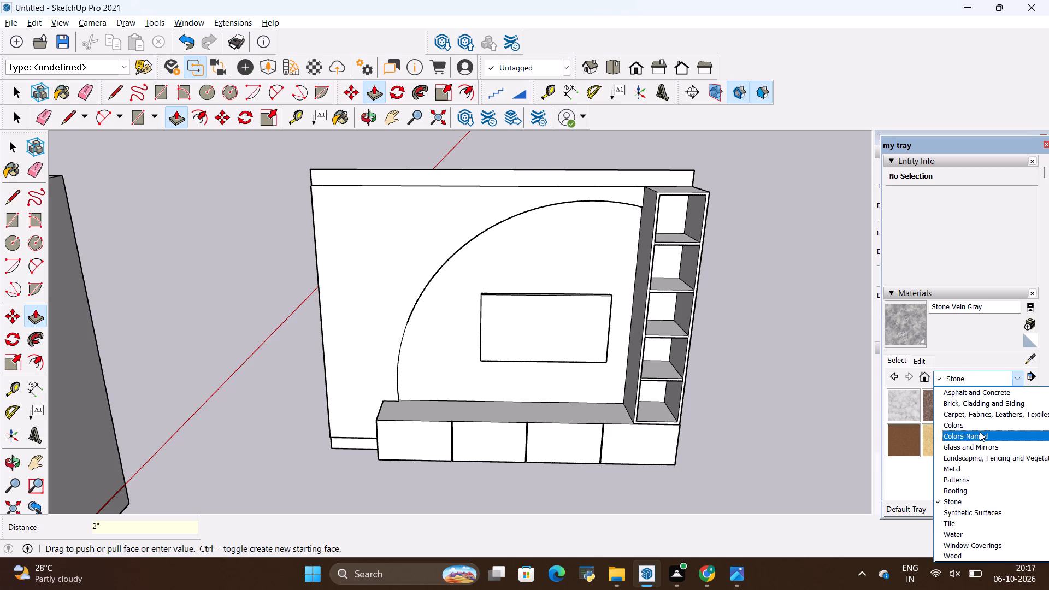
scroll(959, 425, down, 18)
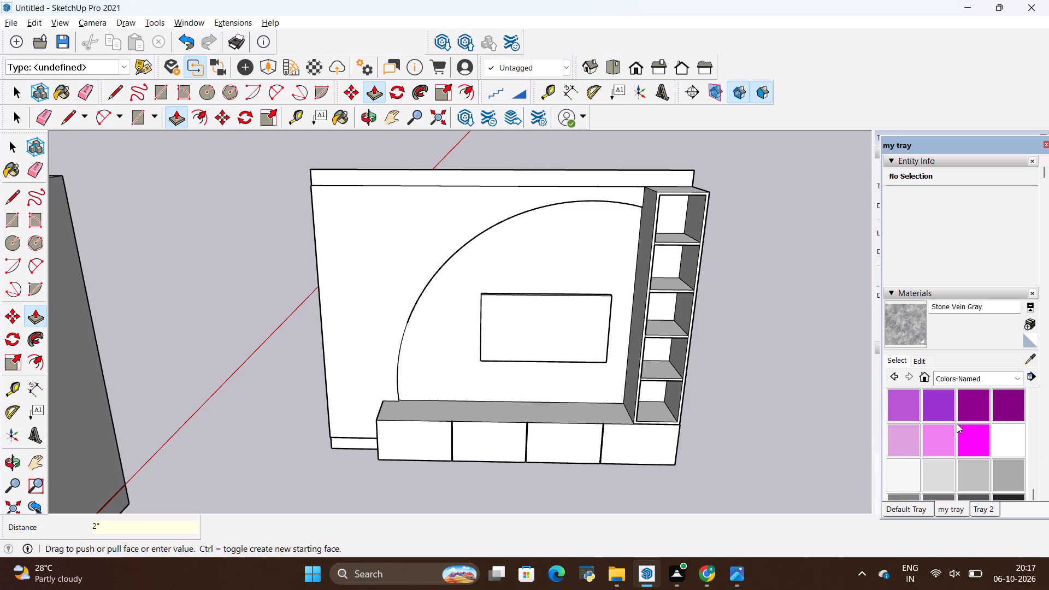
click(911, 416)
scroll(655, 383, up, 4)
click(443, 305)
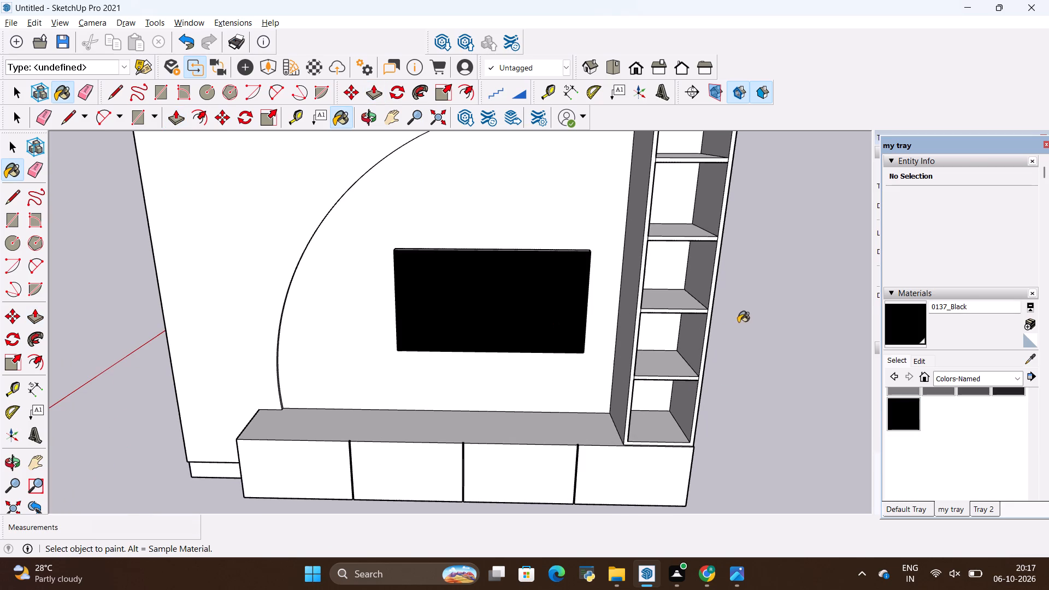
key(space)
click(746, 320)
Group the entire TV wall together with the black TV screen.
scroll(725, 329, down, 11)
middle_drag(679, 420, 679, 372)
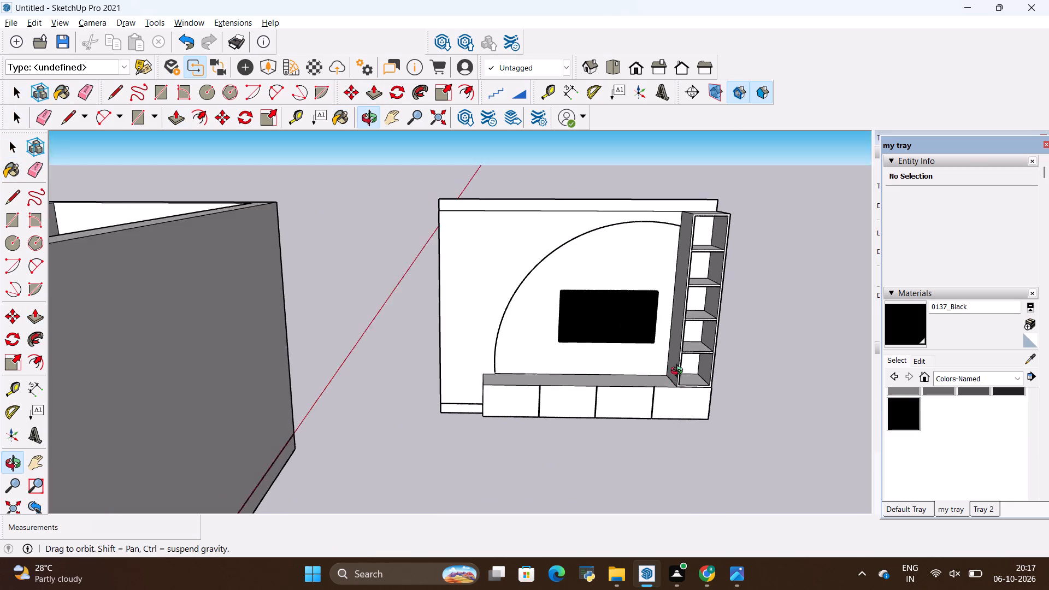
middle_drag(679, 372, 675, 349)
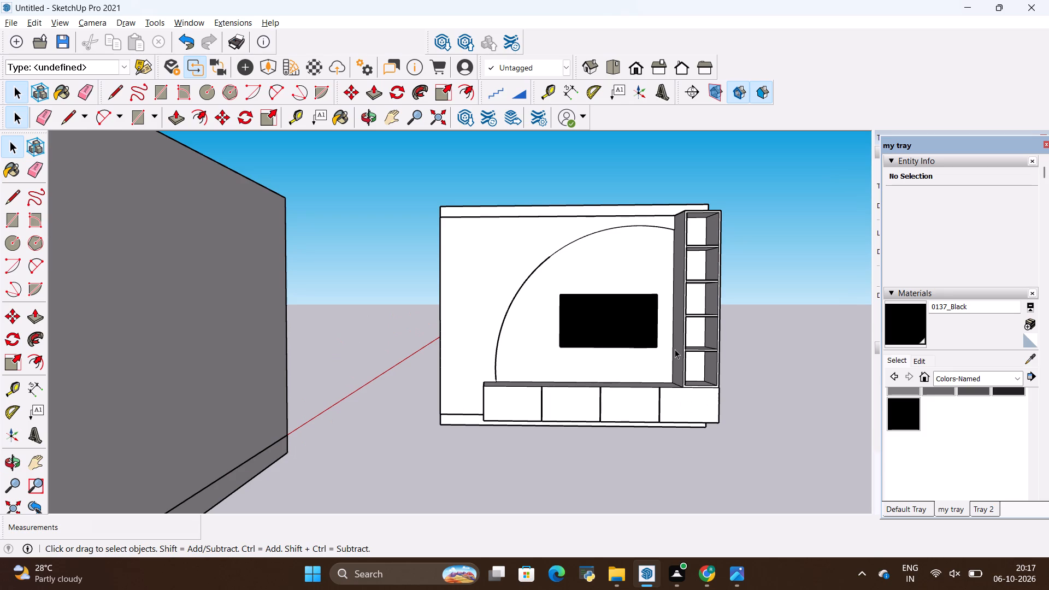
scroll(682, 335, down, 4)
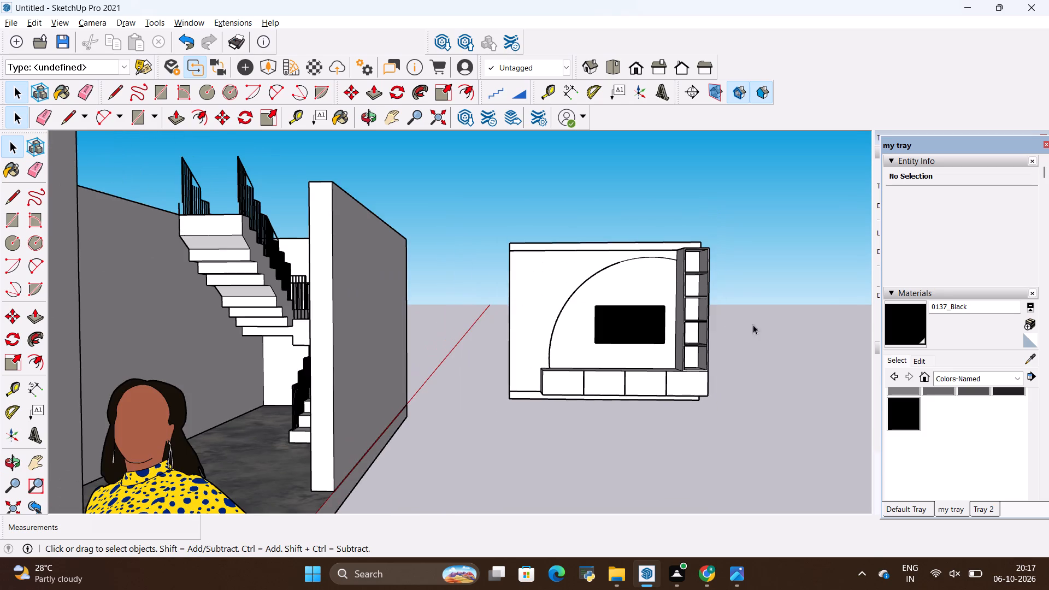
middle_drag(812, 324, 813, 345)
key(space)
drag(479, 203, 578, 373)
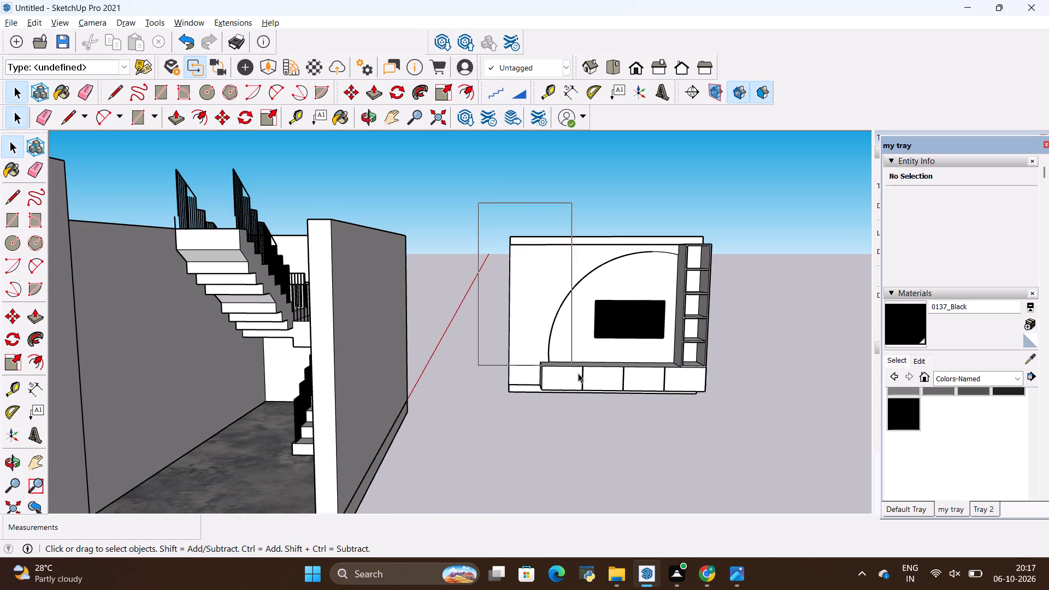
drag(578, 373, 720, 442)
right_click(664, 356)
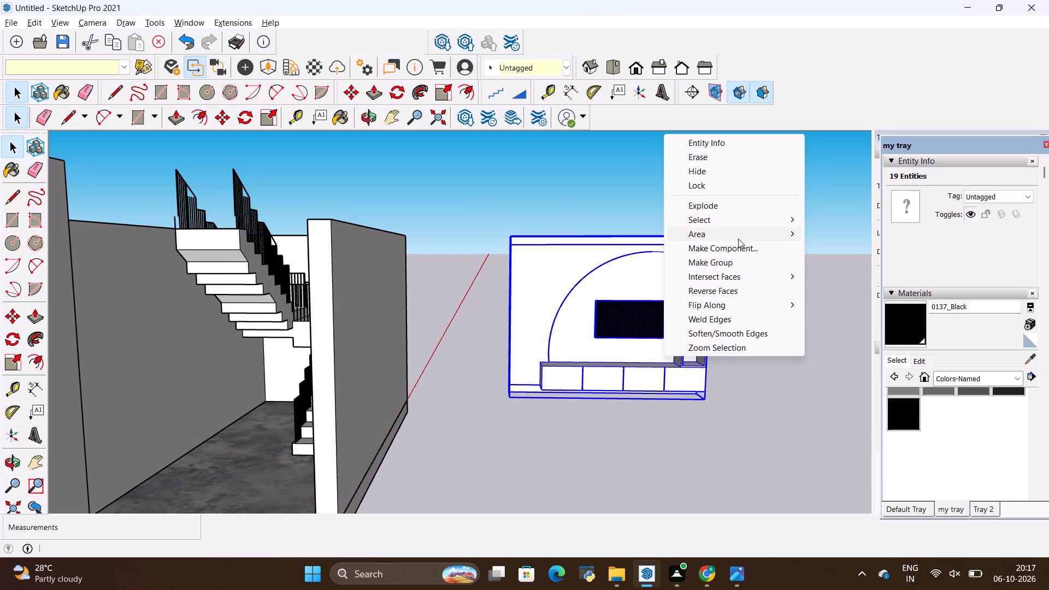
click(734, 261)
Move the TV wall group by its upper corner into the house, onto the living-dining partition wall's corner beside the staircase passage.
middle_drag(733, 361, 517, 411)
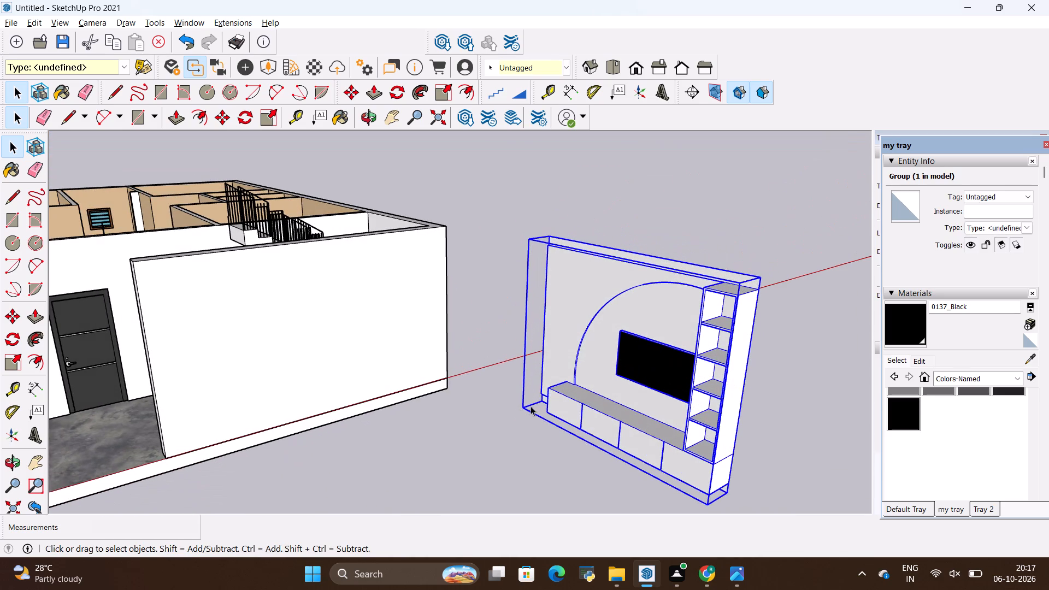
scroll(630, 321, down, 5)
key(m)
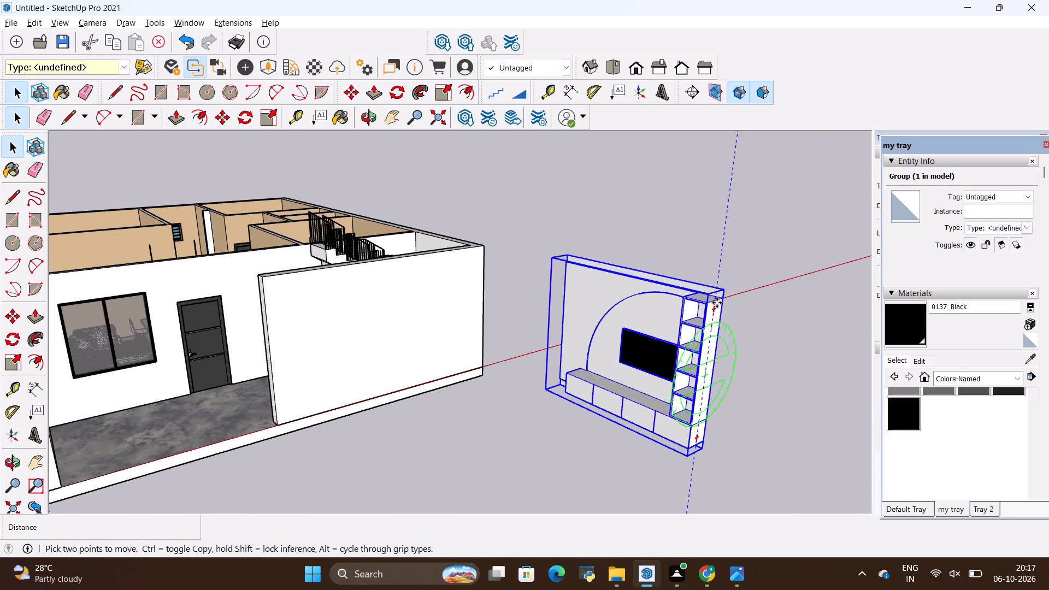
click(724, 290)
scroll(440, 274, down, 5)
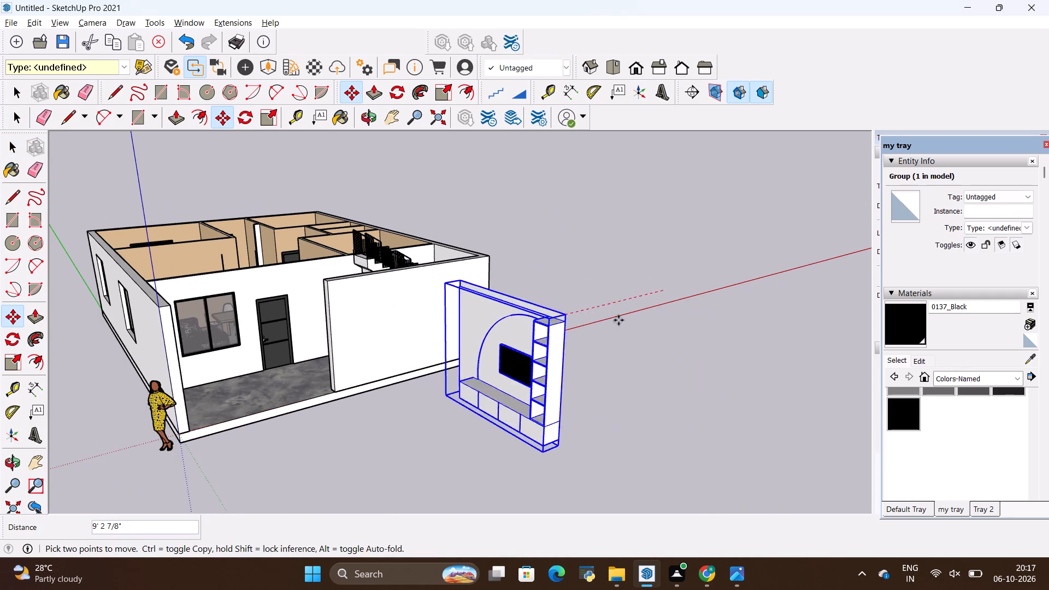
scroll(245, 265, down, 1)
middle_drag(165, 262, 284, 387)
scroll(352, 314, up, 3)
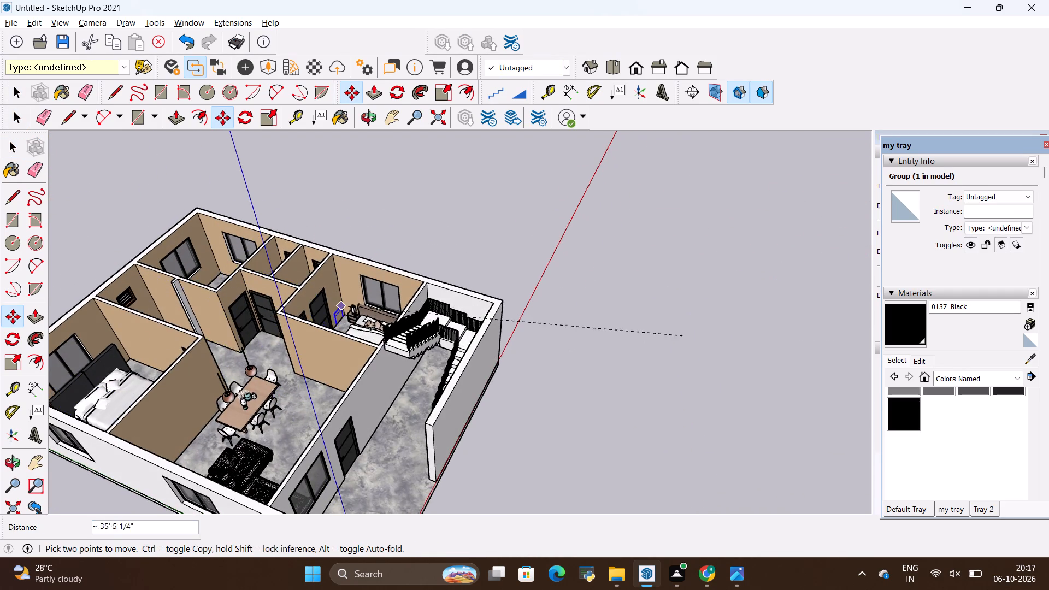
scroll(370, 326, up, 3)
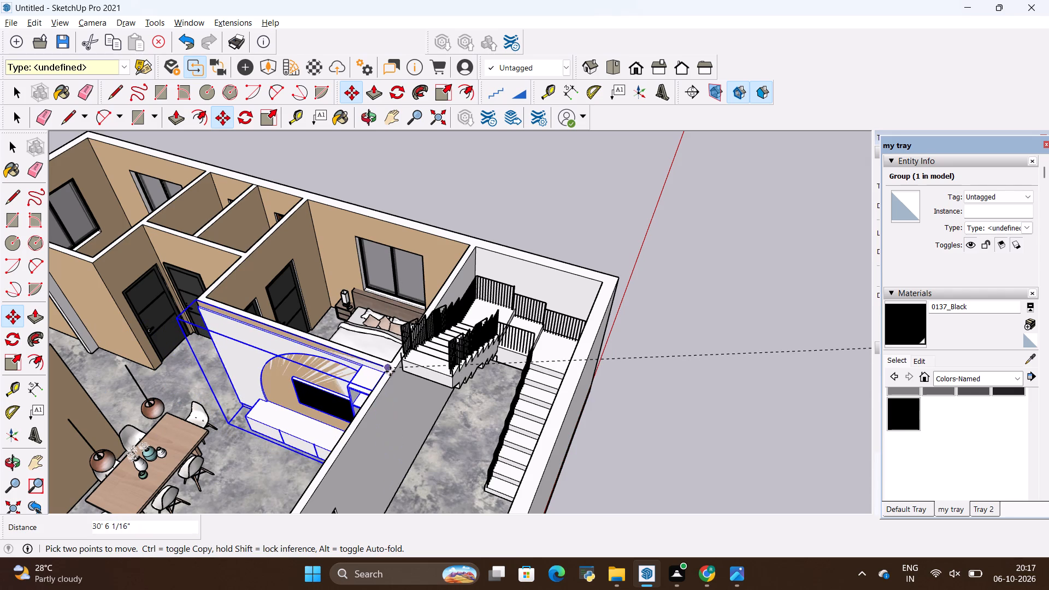
click(390, 371)
scroll(375, 383, up, 10)
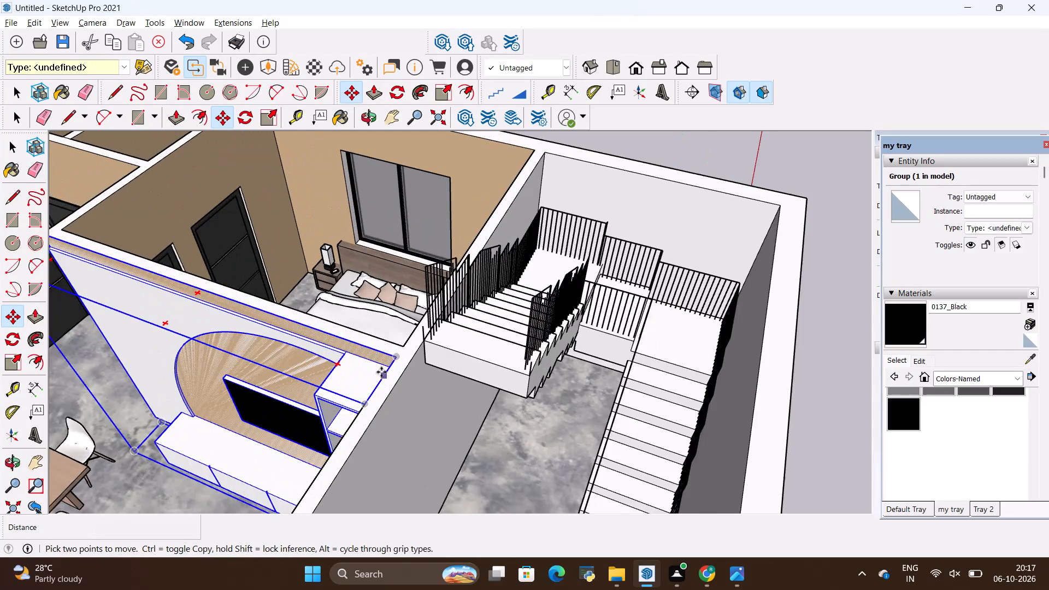
scroll(381, 372, up, 8)
scroll(405, 340, down, 10)
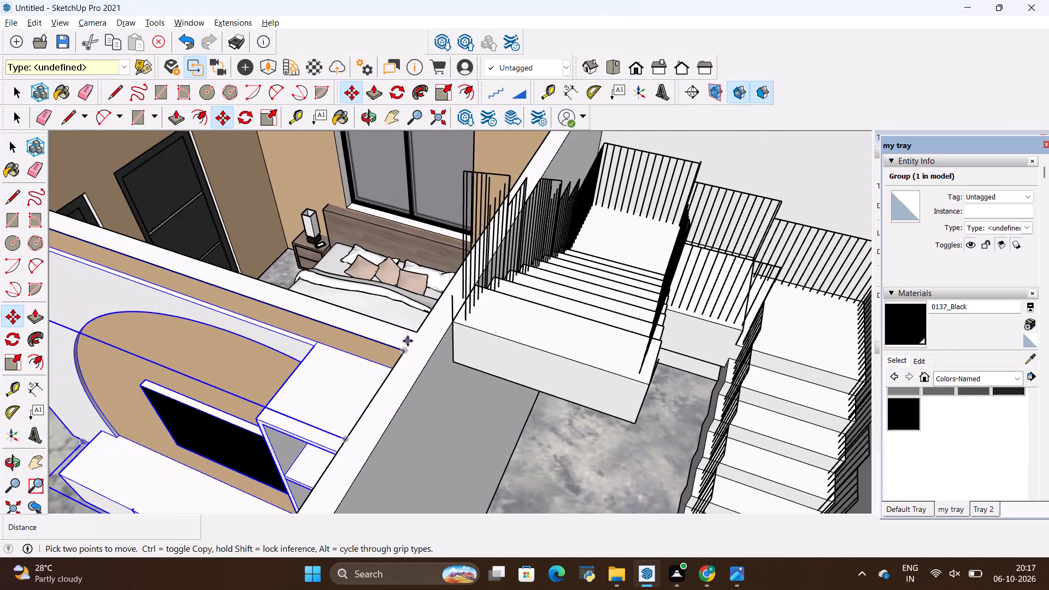
scroll(408, 341, down, 7)
scroll(360, 353, down, 5)
key(space)
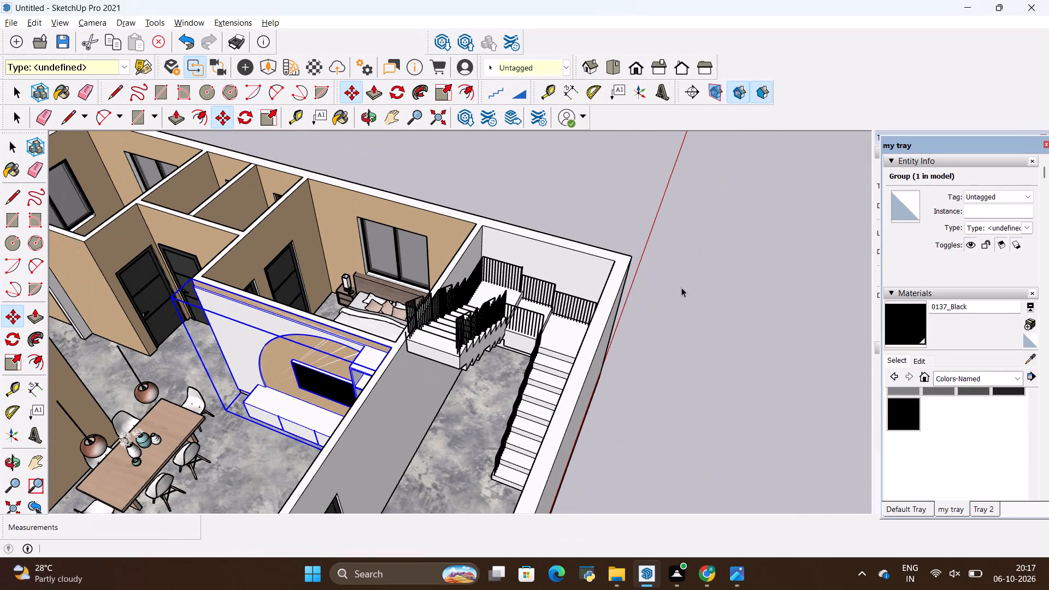
click(681, 287)
Inspect the placed TV wall from several angles, checking its fit against the room walls, console, arch panel and shelf column.
middle_drag(421, 359, 575, 252)
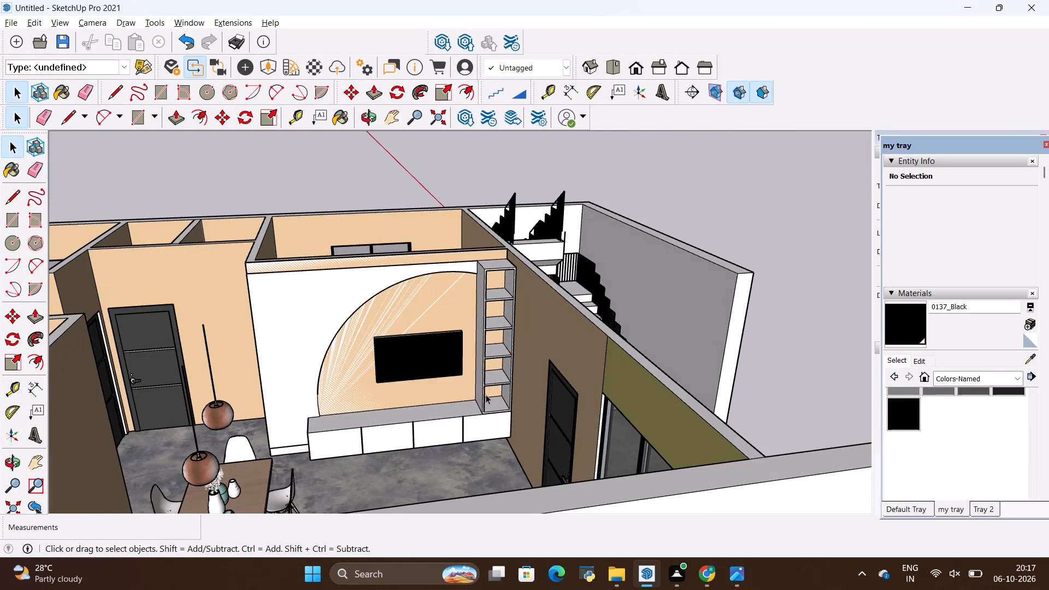
middle_drag(486, 395, 401, 417)
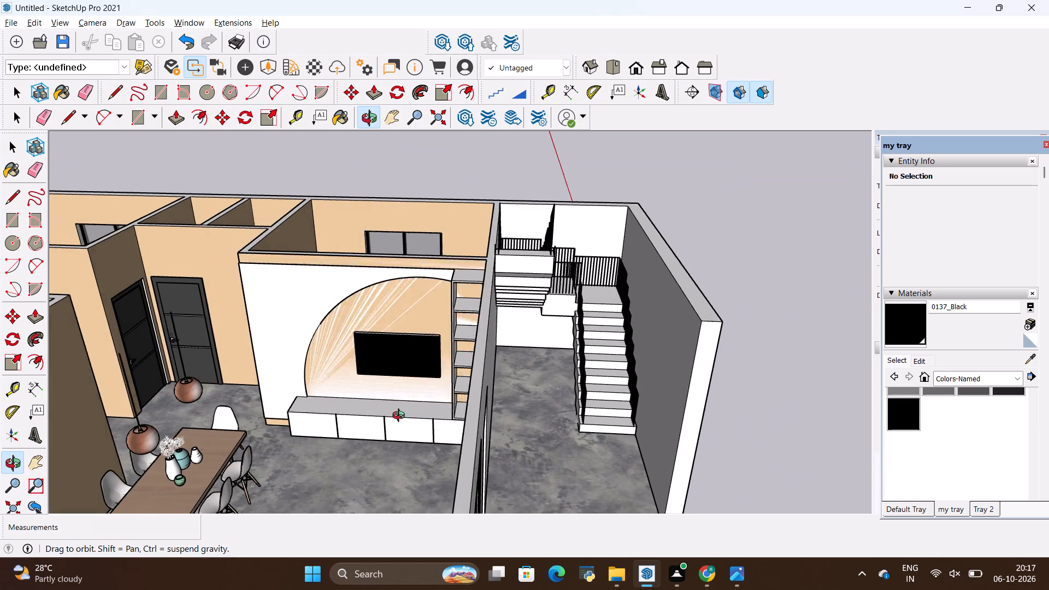
middle_drag(401, 417, 429, 421)
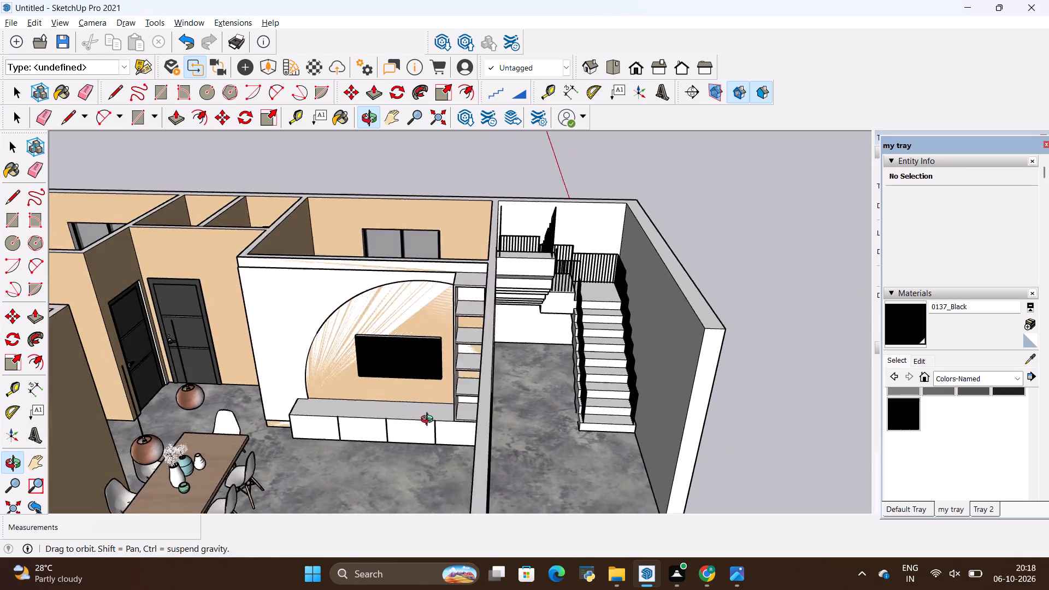
middle_drag(429, 421, 484, 399)
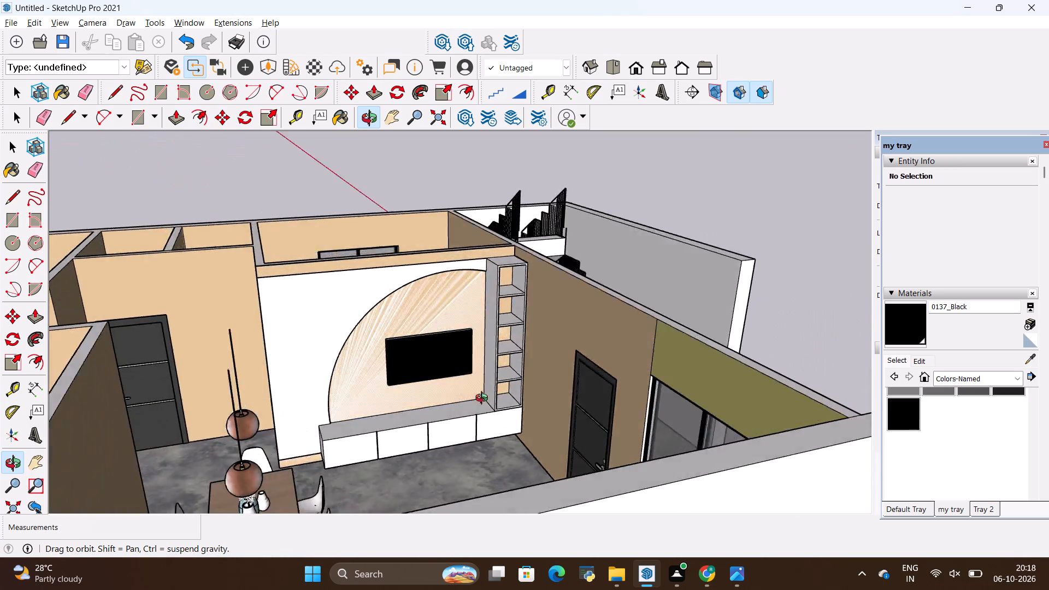
middle_drag(484, 399, 431, 405)
scroll(378, 402, up, 5)
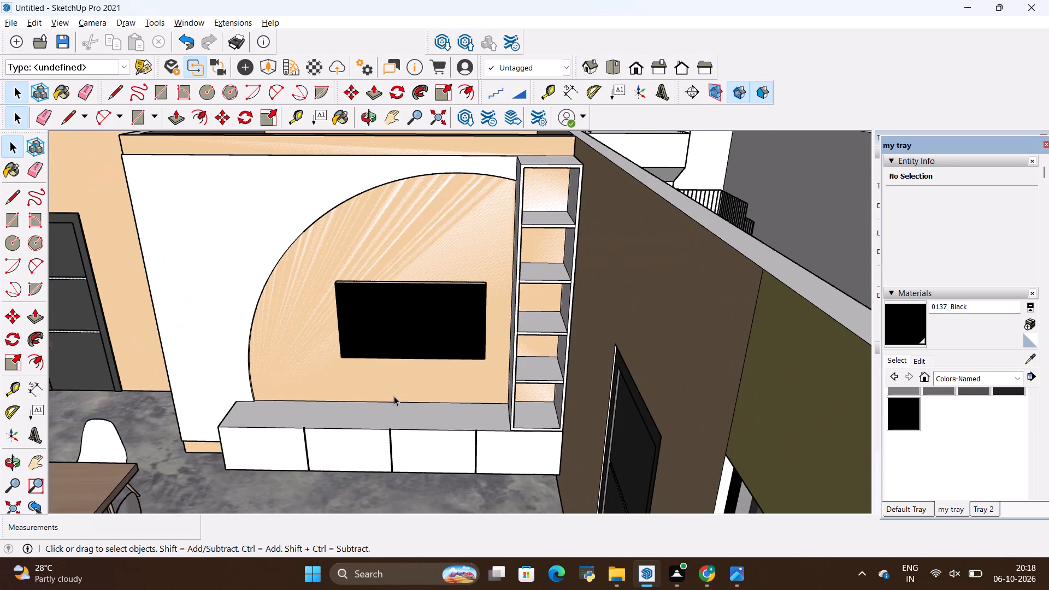
scroll(394, 396, up, 1)
scroll(394, 396, down, 3)
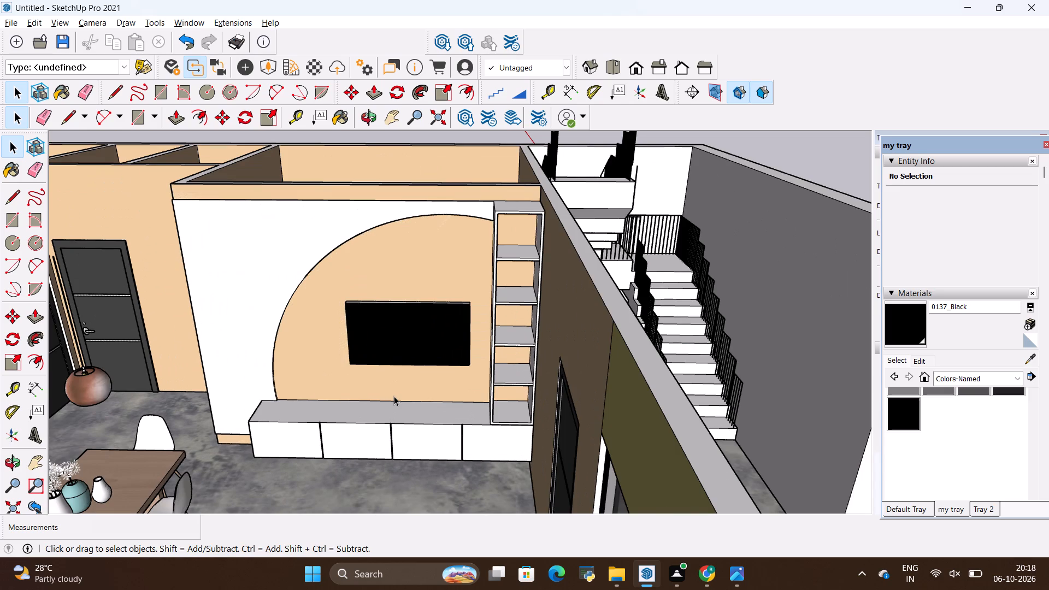
scroll(394, 396, down, 8)
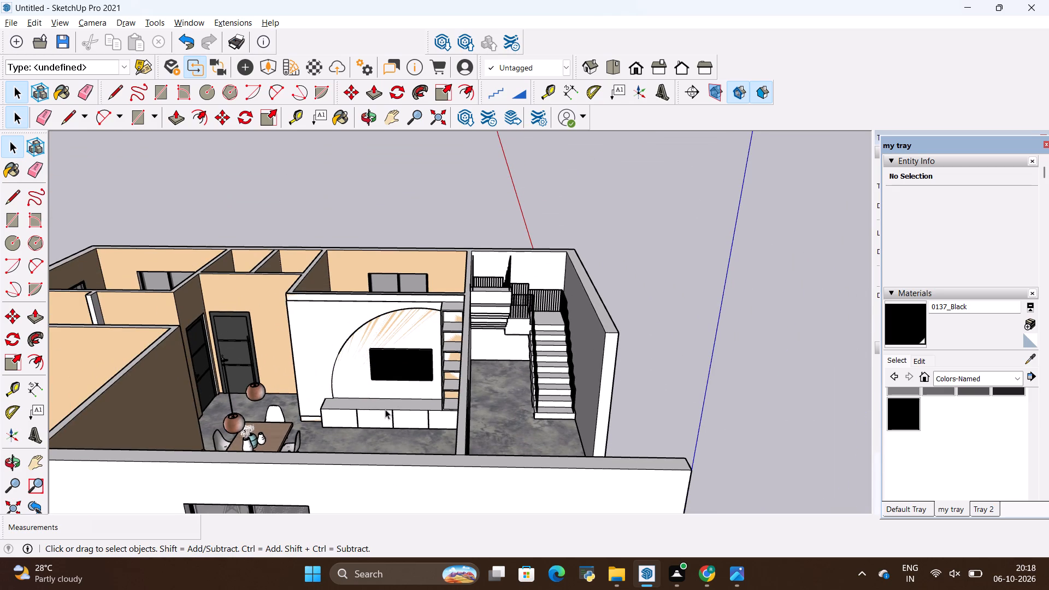
middle_drag(399, 429, 452, 492)
scroll(414, 371, up, 8)
scroll(428, 415, up, 1)
middle_drag(428, 415, 478, 286)
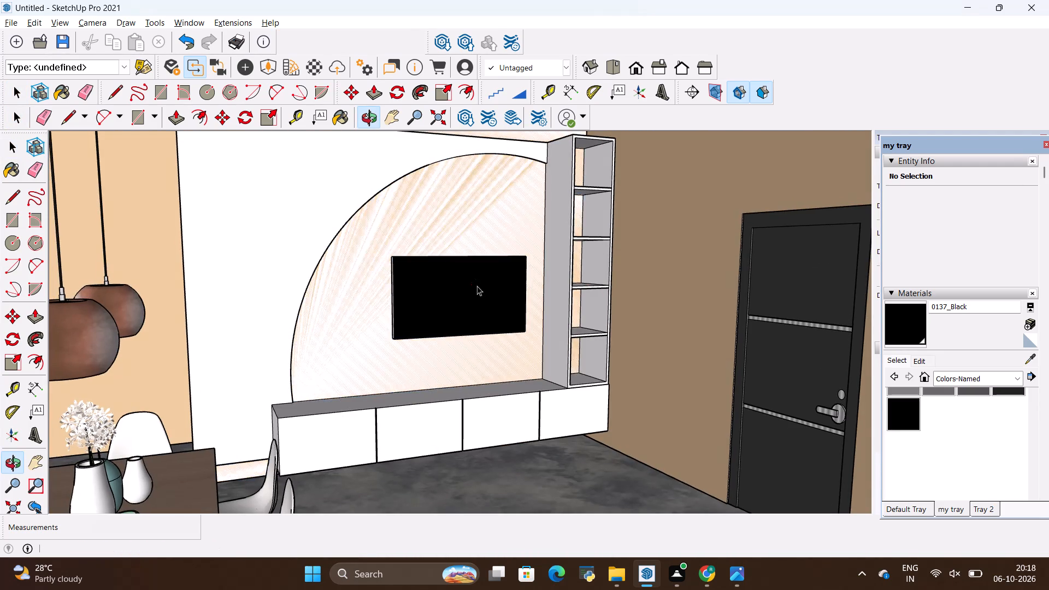
scroll(467, 388, up, 4)
scroll(482, 440, up, 1)
middle_drag(482, 433, 473, 369)
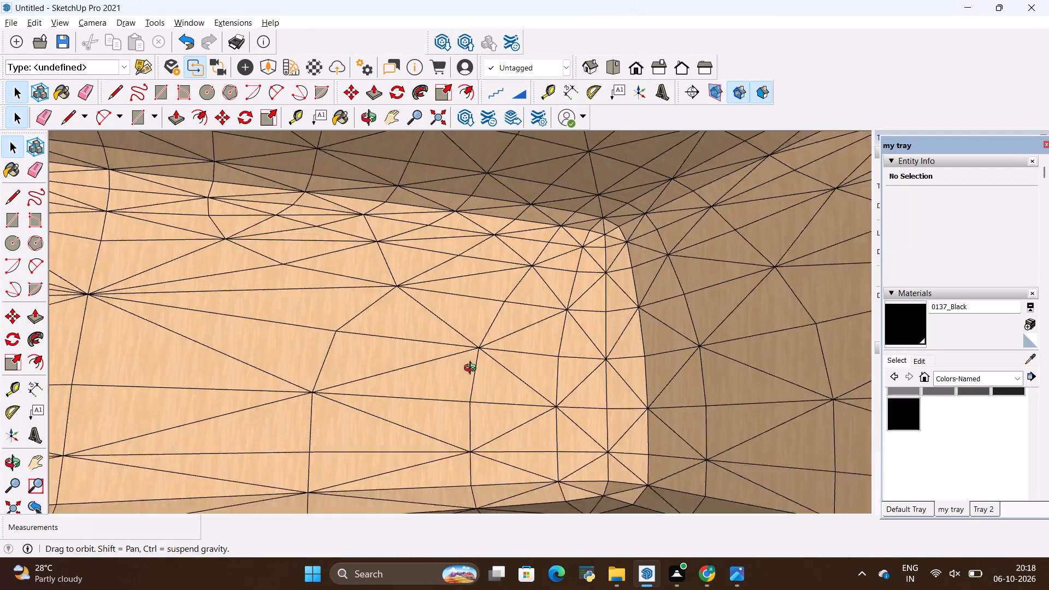
middle_drag(473, 369, 471, 393)
scroll(459, 416, up, 7)
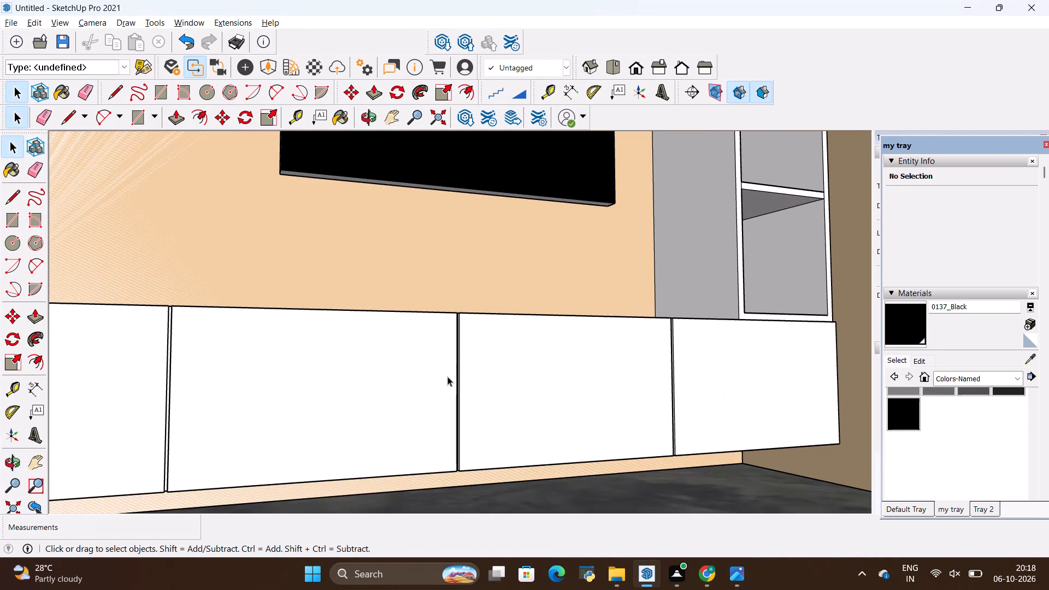
middle_drag(447, 376, 443, 479)
scroll(429, 465, down, 5)
scroll(489, 361, down, 3)
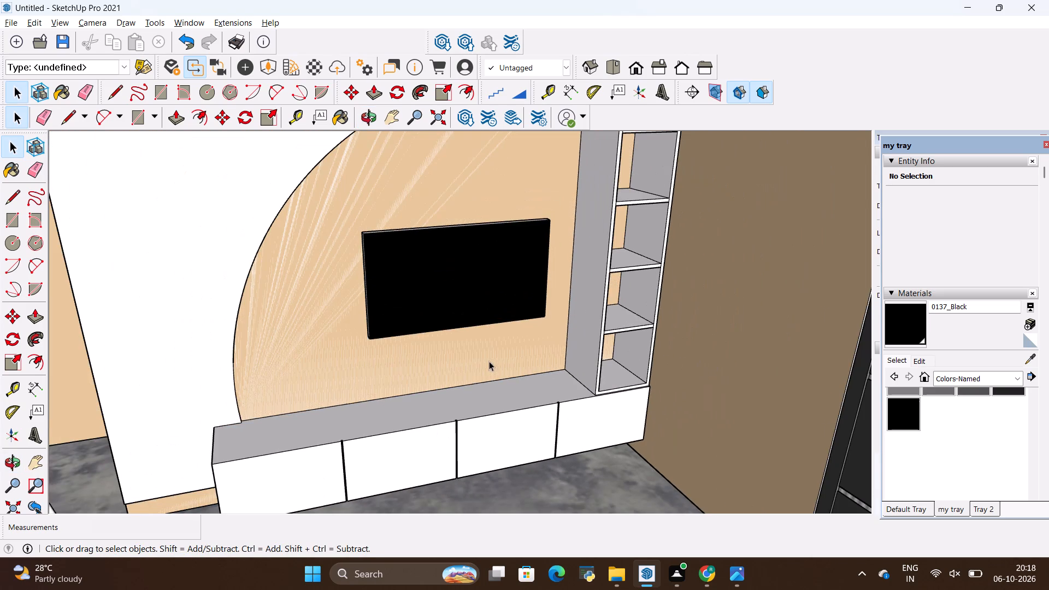
middle_drag(492, 361, 478, 418)
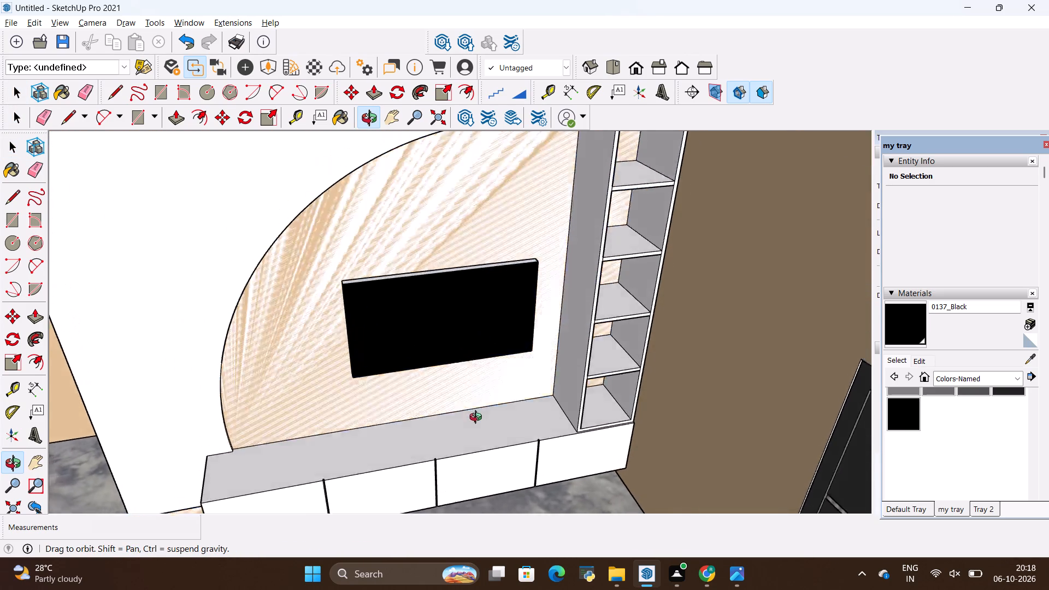
middle_drag(478, 418, 478, 462)
middle_drag(441, 473, 452, 329)
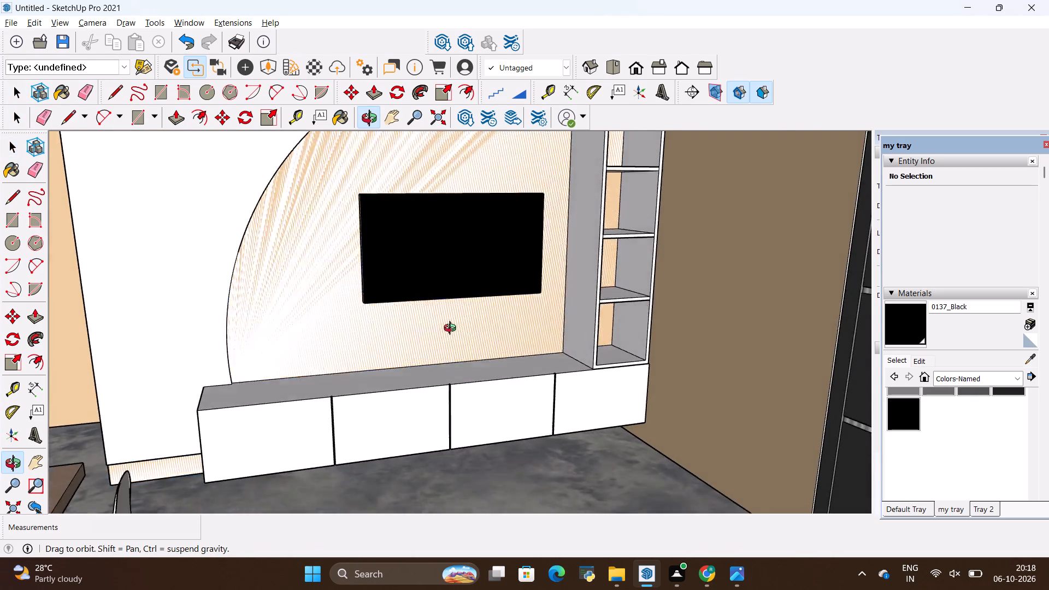
middle_drag(452, 329, 439, 459)
scroll(437, 455, down, 7)
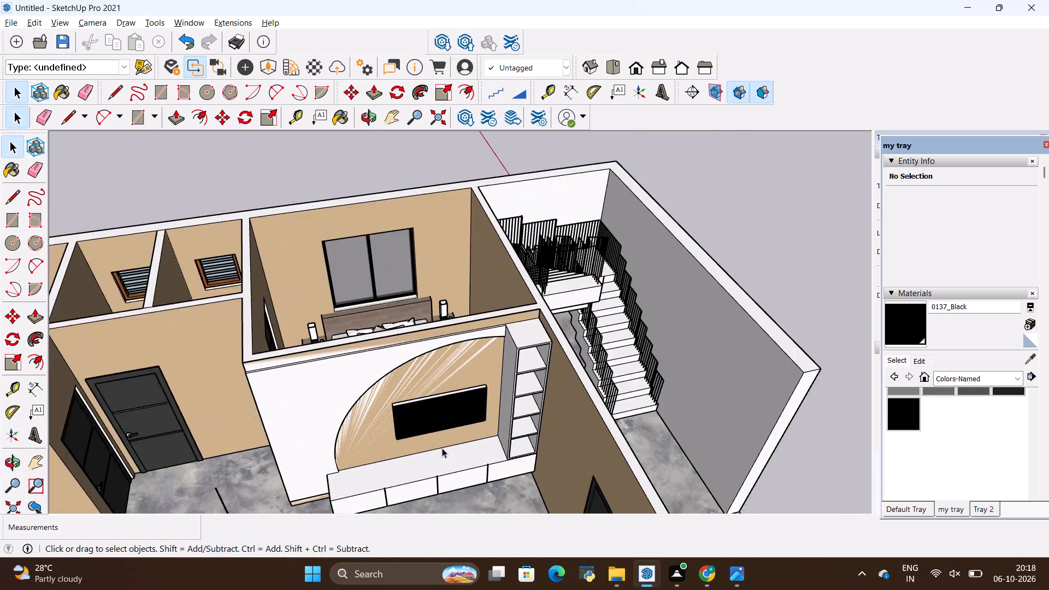
scroll(442, 448, down, 14)
middle_drag(460, 482, 450, 351)
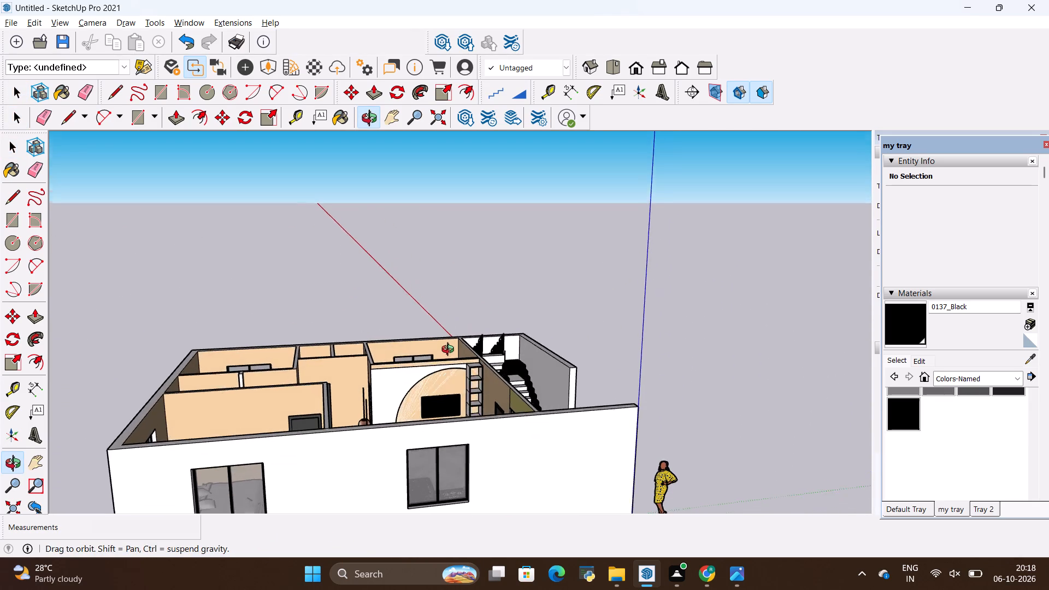
middle_drag(450, 351, 450, 350)
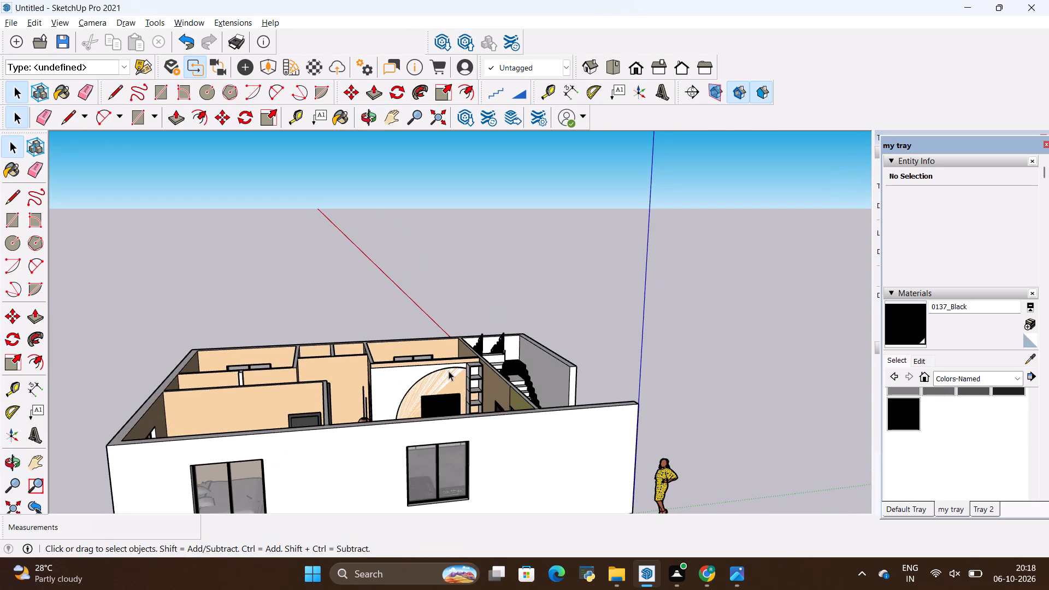
Compare the TV wall in the room with the reference image, checking which decor items it shows.
key(alt+Tab)
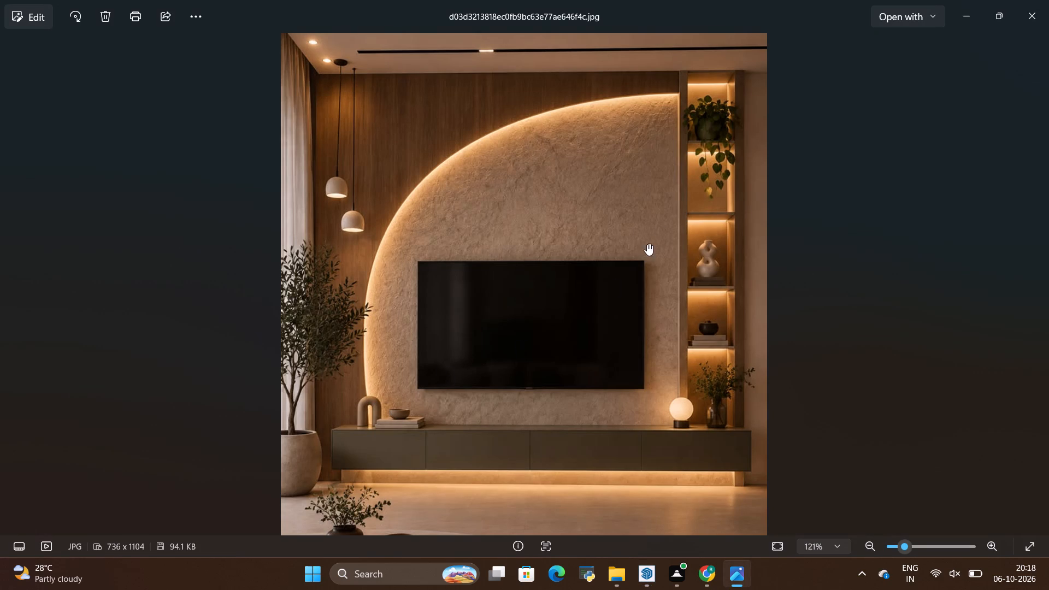
key(alt+Tab)
key(alt+Tab)
key(alt+Tab)
scroll(593, 329, down, 4)
middle_drag(586, 382, 570, 442)
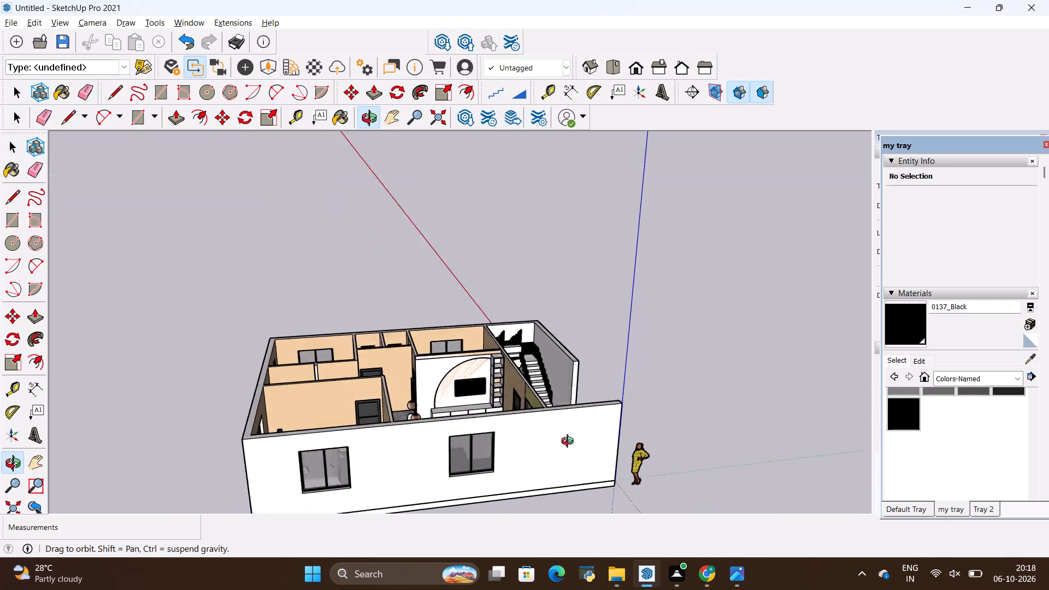
middle_drag(570, 442, 543, 494)
scroll(468, 367, up, 12)
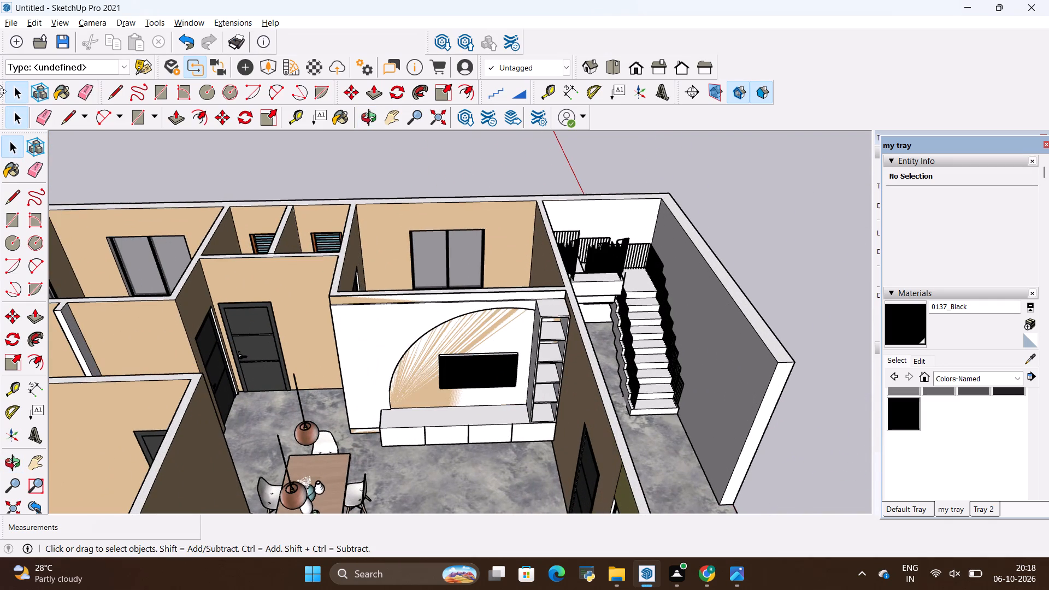
Import the Kentia Palm Silk Tree model and place it on the TV console's end opposite the shelf column.
click(9, 14)
click(10, 18)
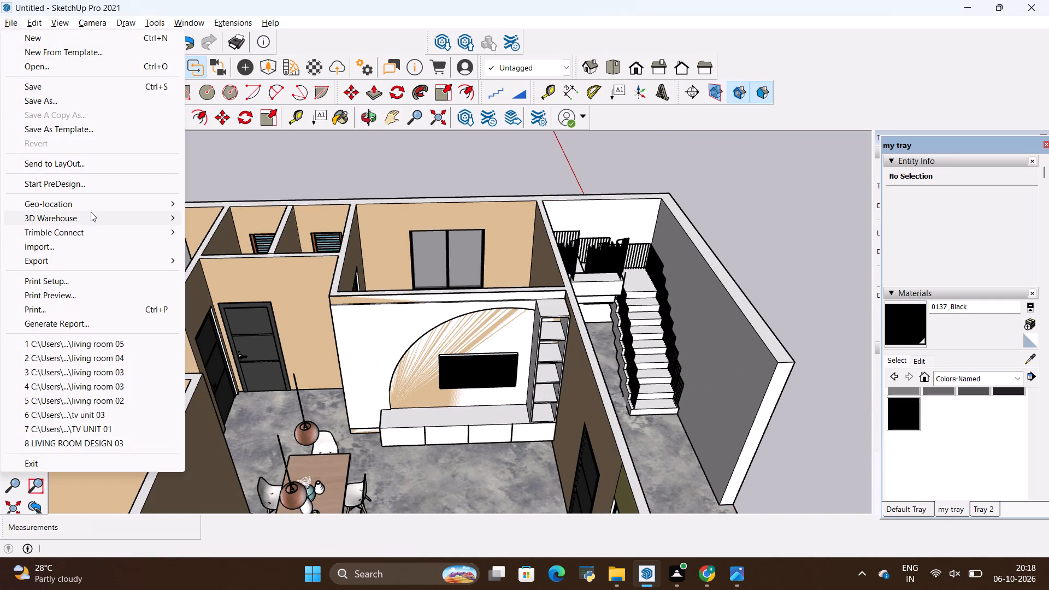
click(76, 250)
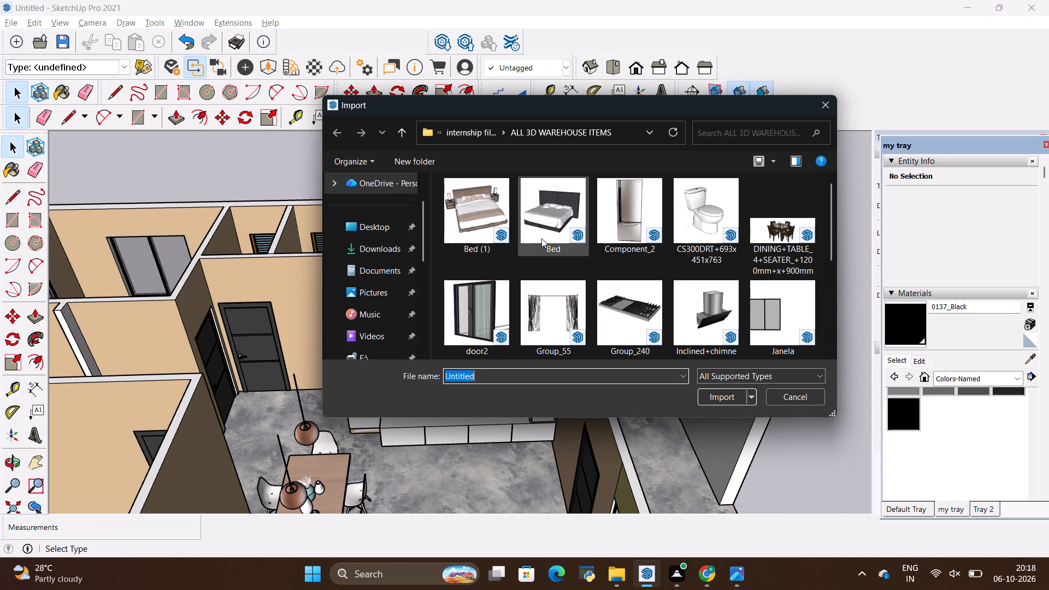
scroll(651, 237, down, 5)
click(630, 298)
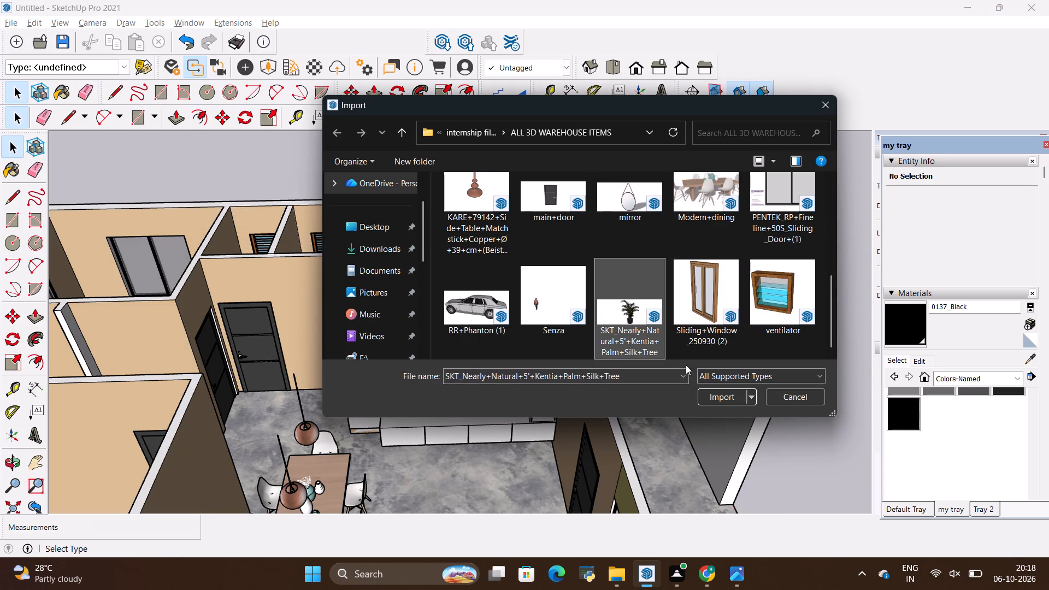
click(710, 394)
scroll(455, 415, up, 3)
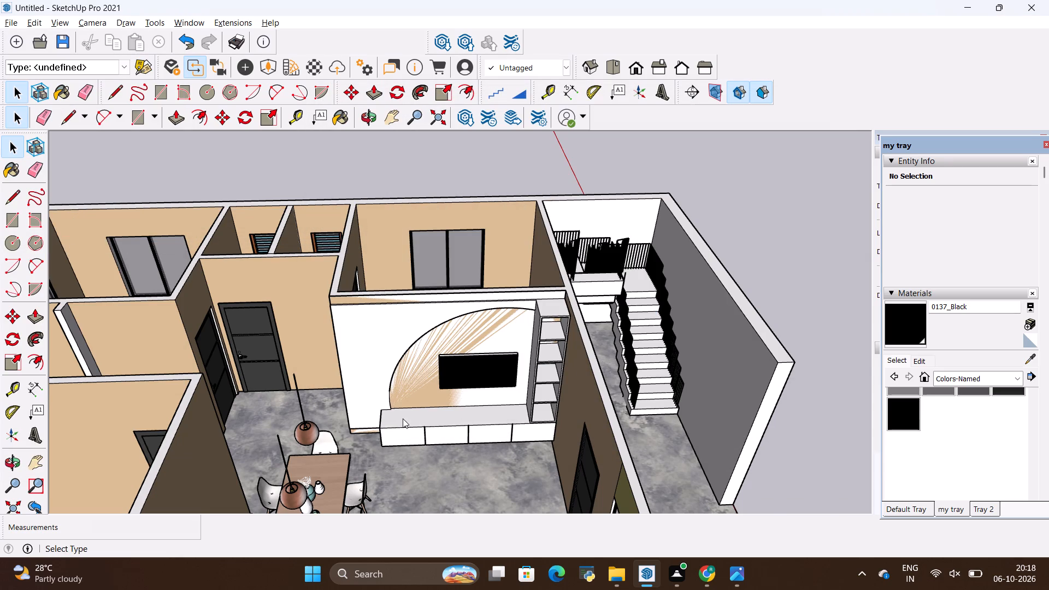
scroll(403, 418, up, 3)
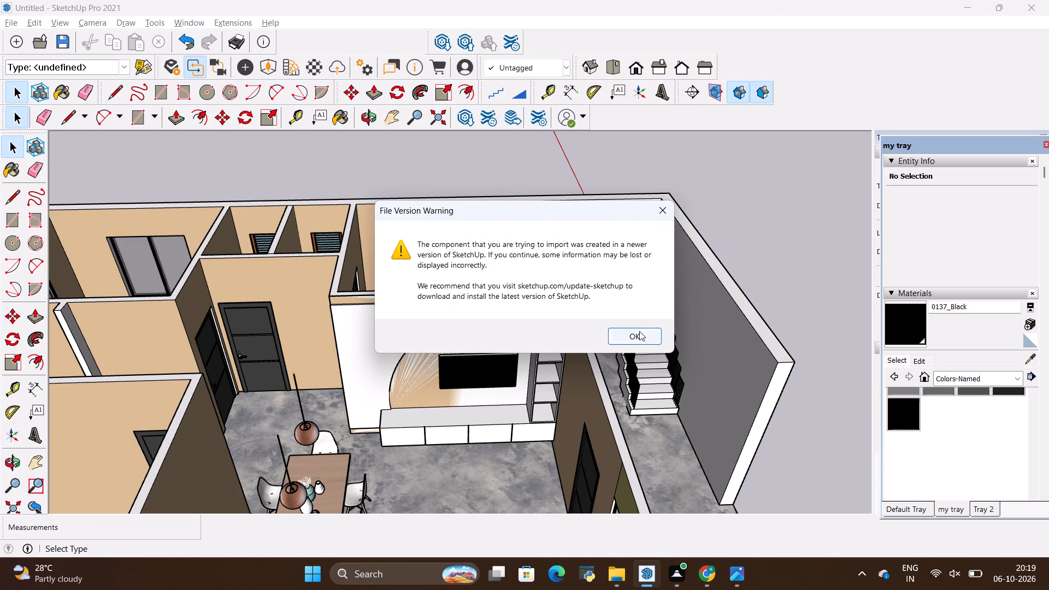
click(639, 332)
scroll(412, 421, up, 7)
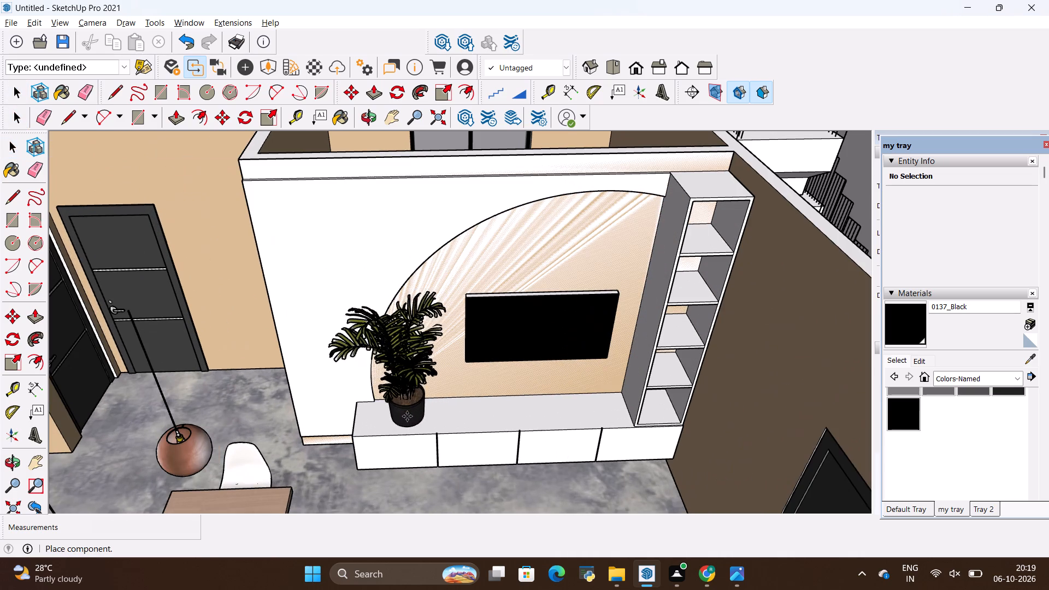
click(389, 427)
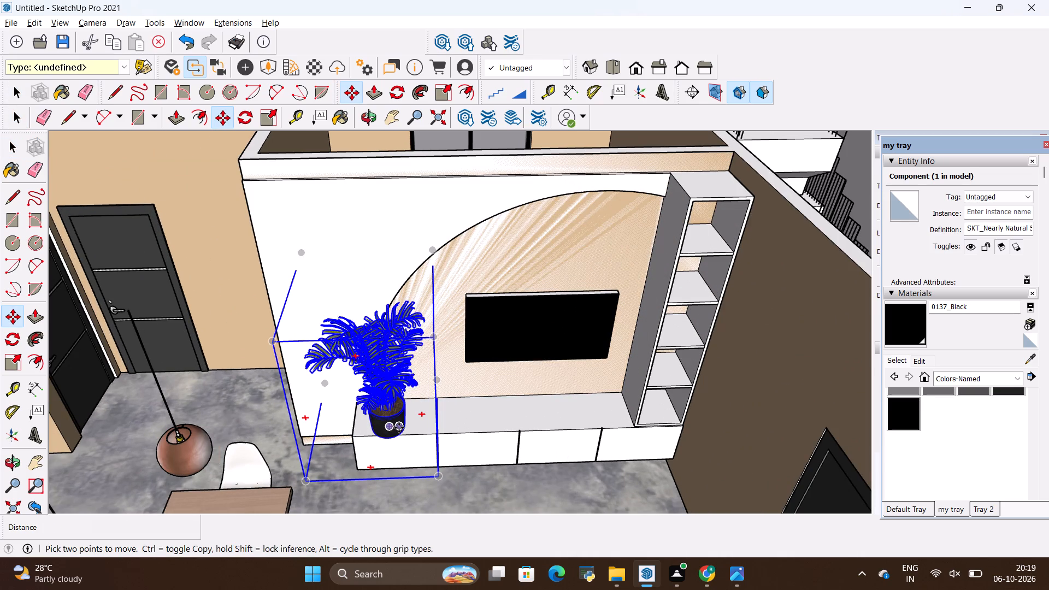
Scale the palm plant down uniformly to about 0.65.
key(s)
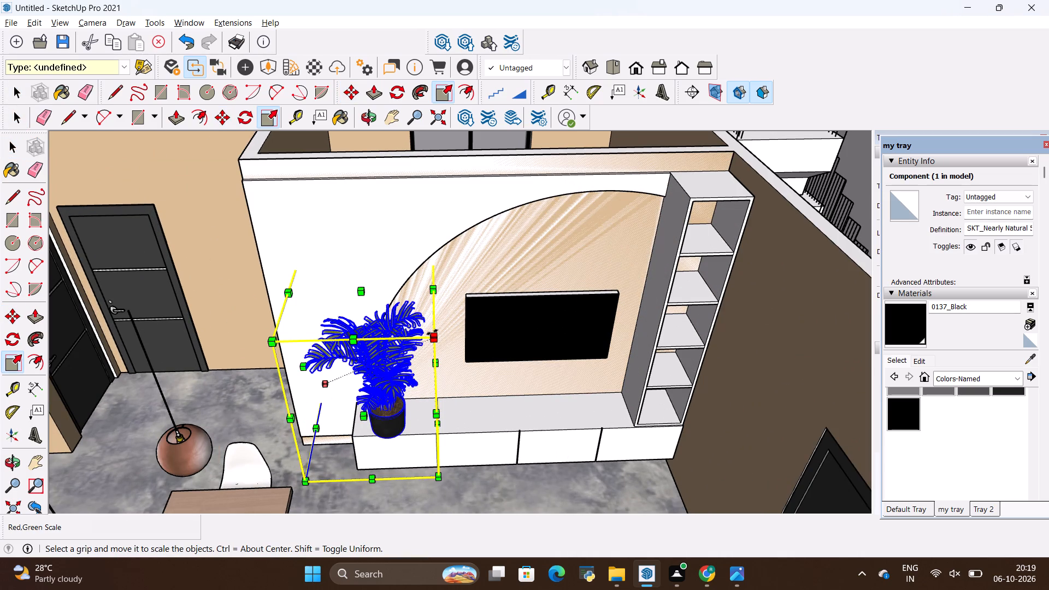
click(429, 333)
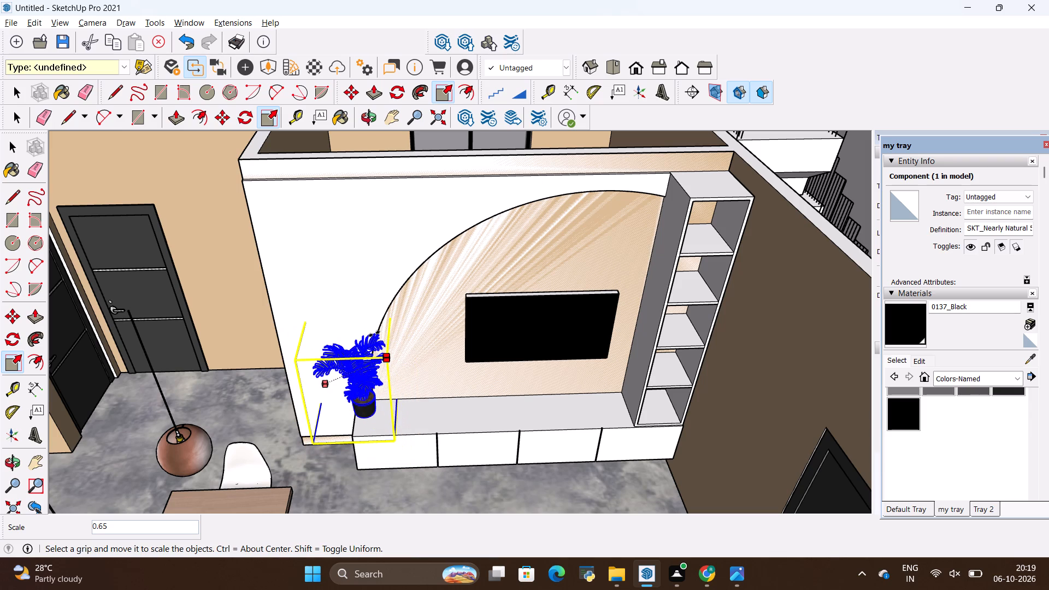
click(374, 334)
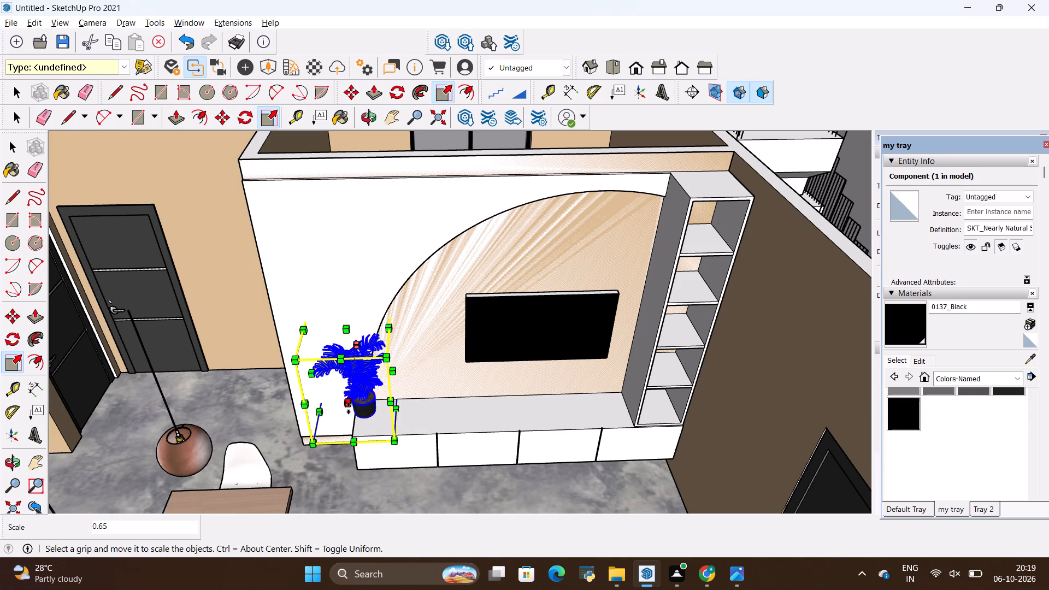
Move the palm pot about 10 9/16" so it stands on the console top beside the arch's lower end.
key(m)
click(363, 420)
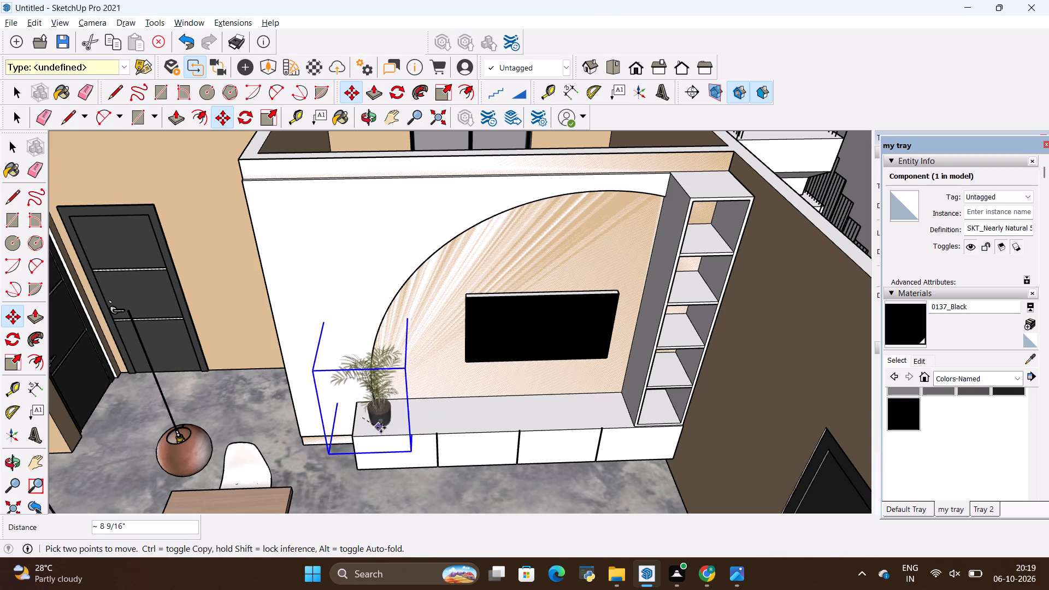
click(385, 429)
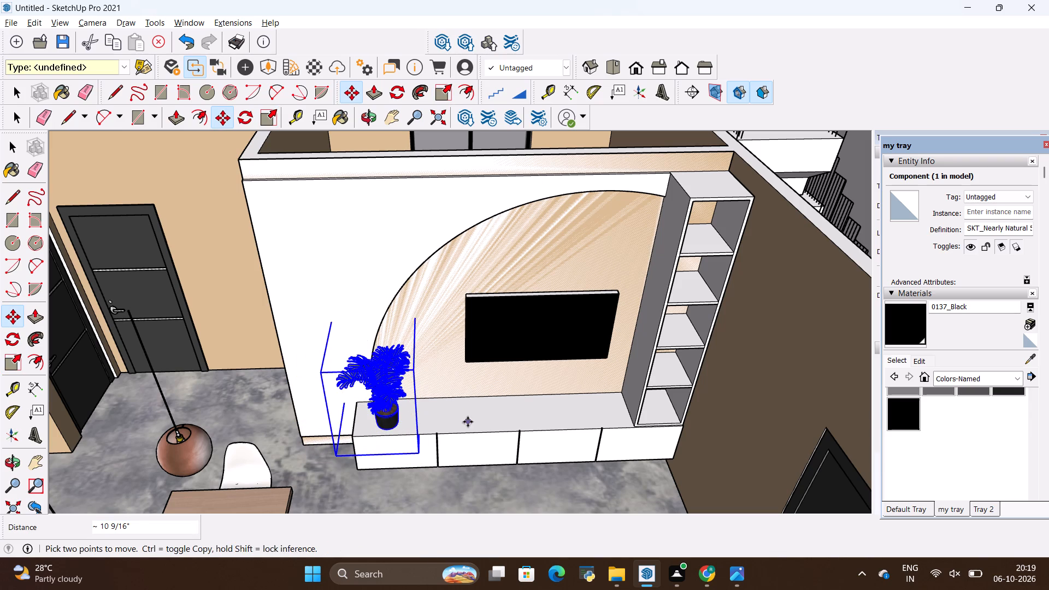
key(space)
click(468, 422)
click(234, 412)
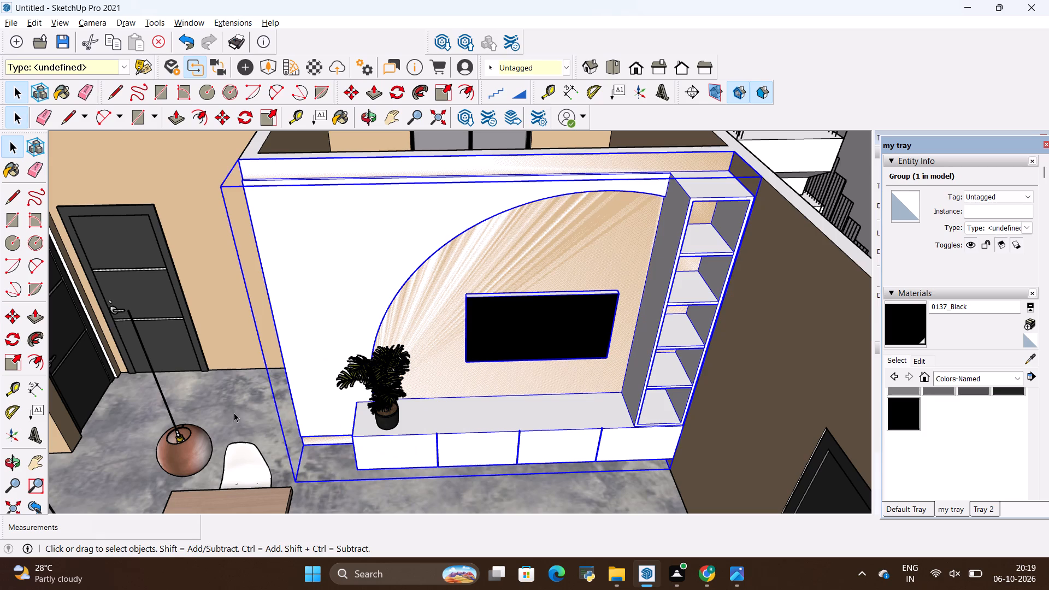
Inspect the palm's placement on the console up close, and view the furnished house from several sides.
middle_drag(404, 426, 390, 341)
scroll(381, 325, up, 5)
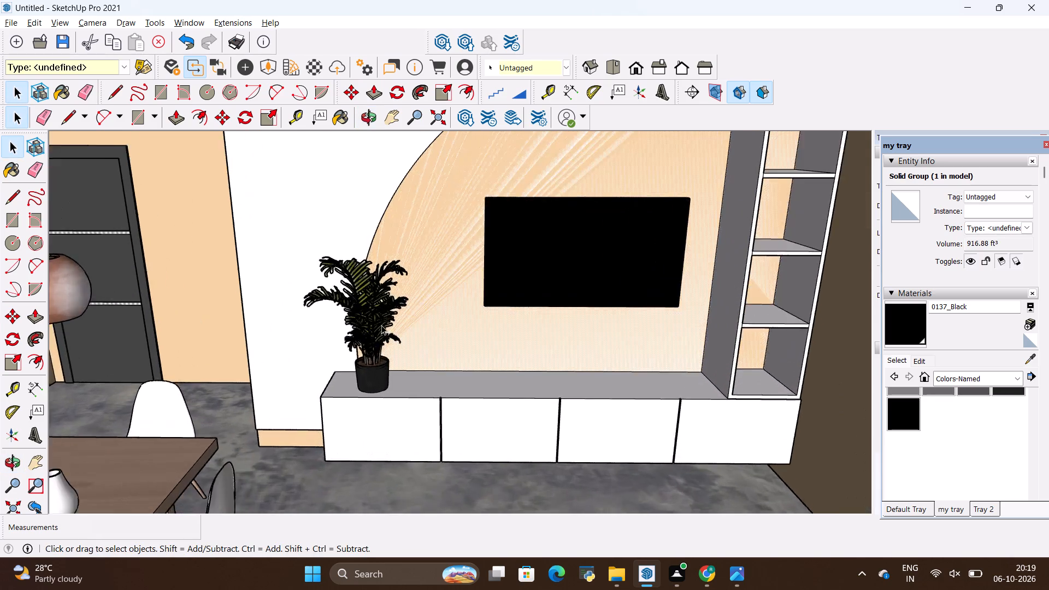
scroll(381, 325, up, 8)
middle_drag(419, 388, 295, 430)
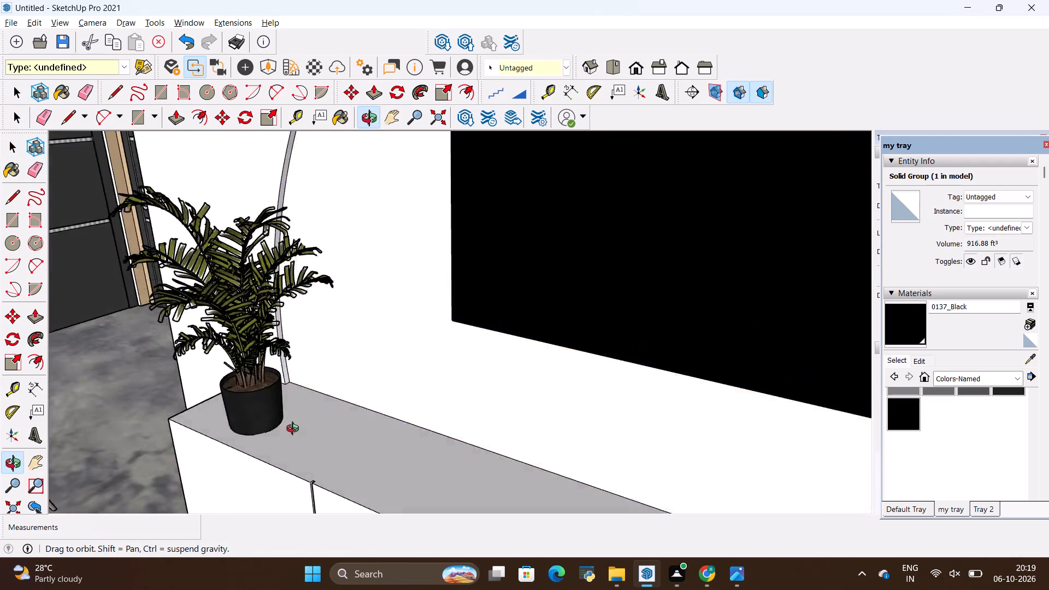
middle_drag(295, 430, 548, 504)
scroll(526, 476, down, 6)
scroll(467, 458, down, 13)
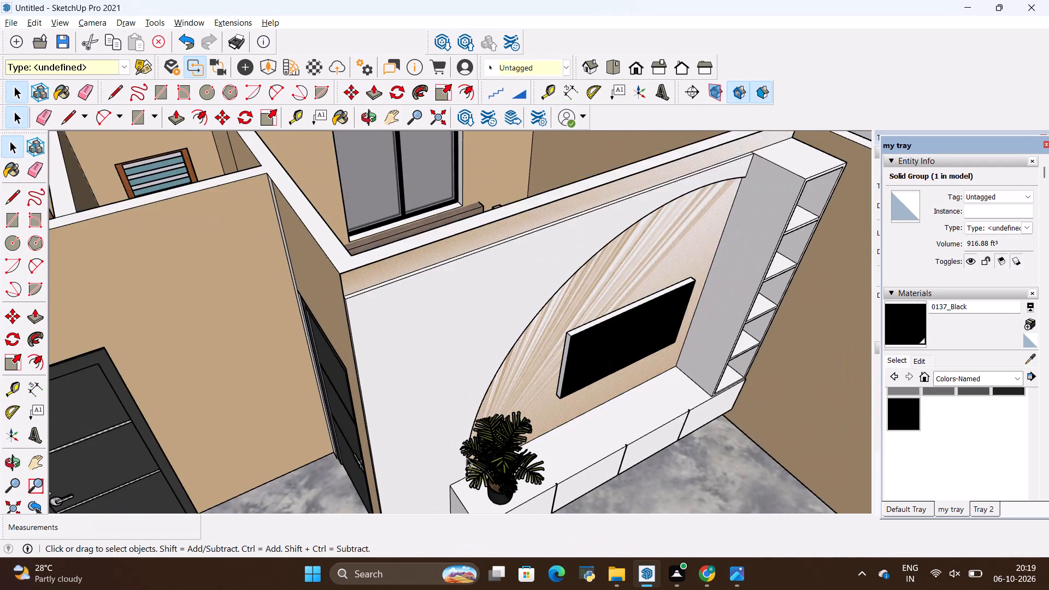
scroll(467, 458, down, 16)
middle_drag(600, 438, 506, 319)
scroll(437, 317, down, 5)
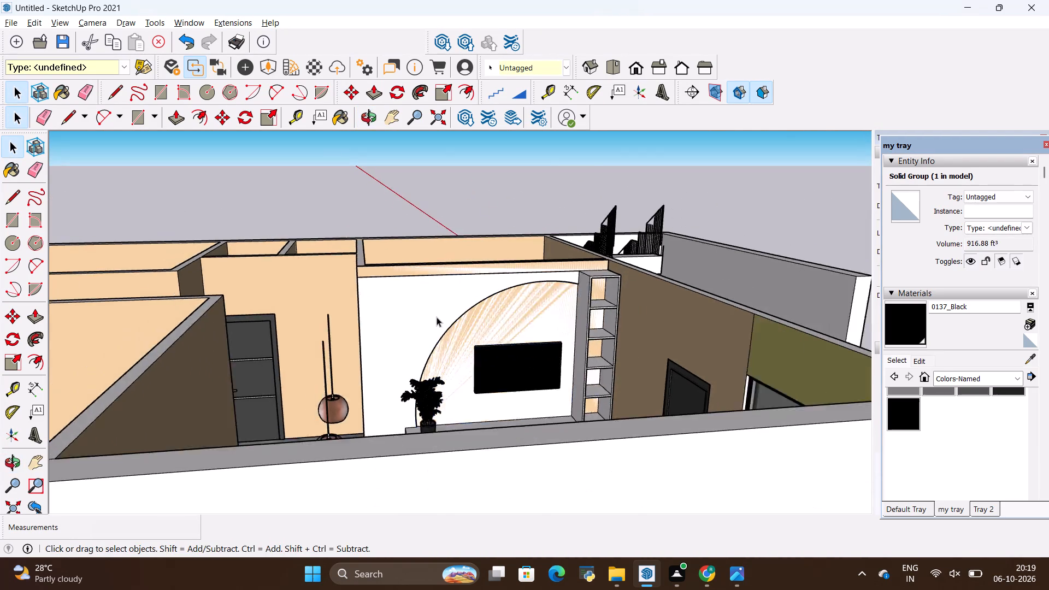
scroll(459, 306, down, 14)
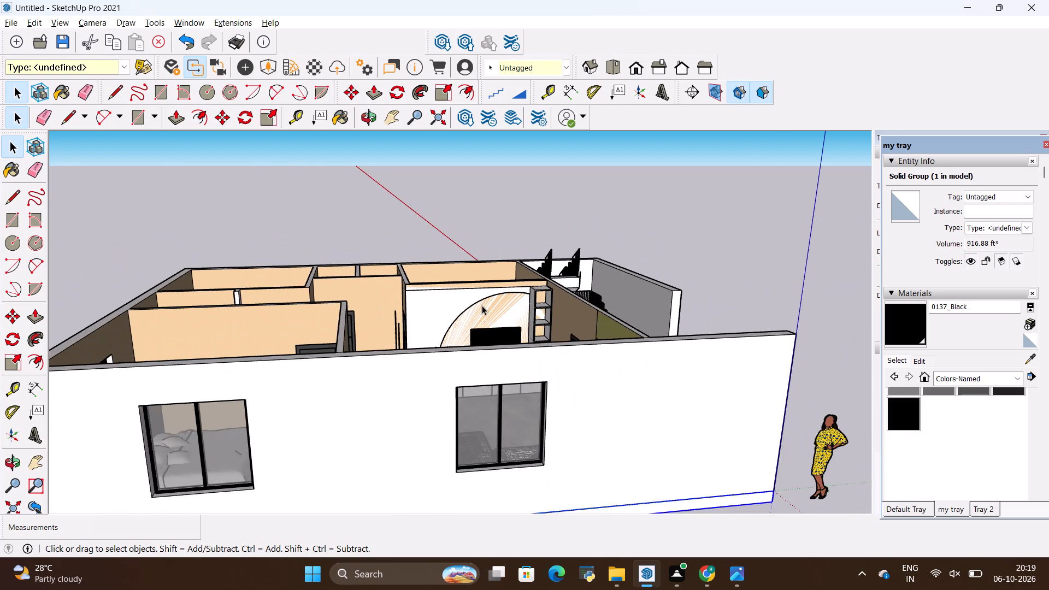
scroll(482, 305, down, 3)
middle_drag(768, 305, 404, 380)
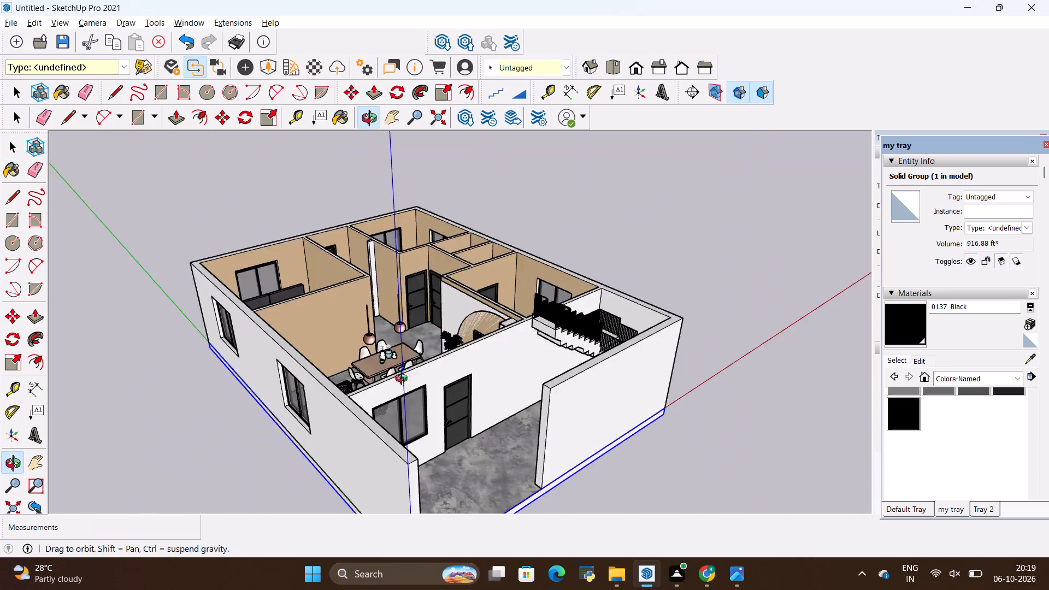
middle_drag(404, 380, 314, 410)
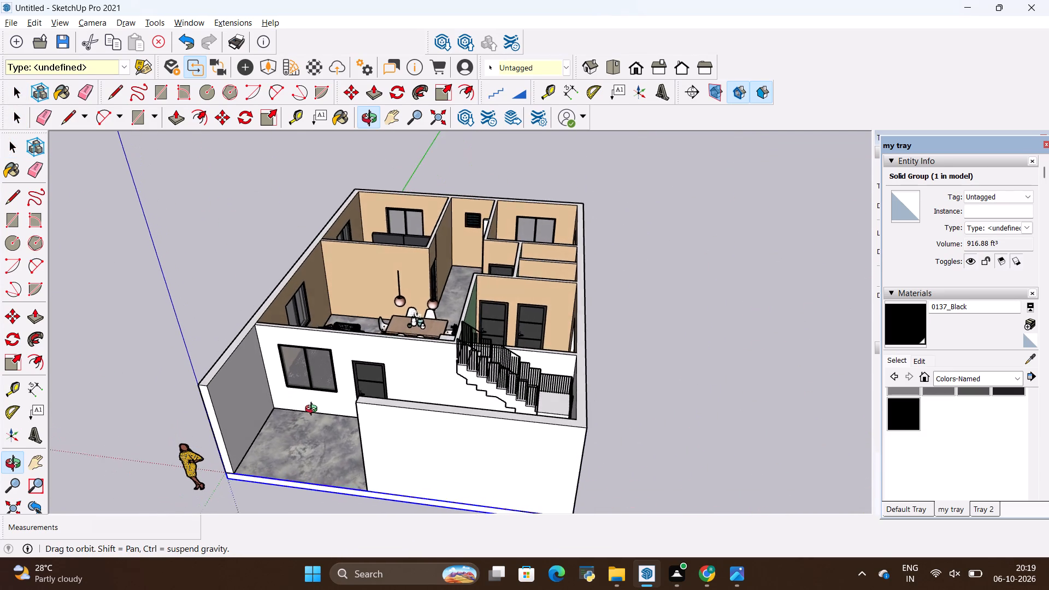
middle_drag(314, 410, 423, 493)
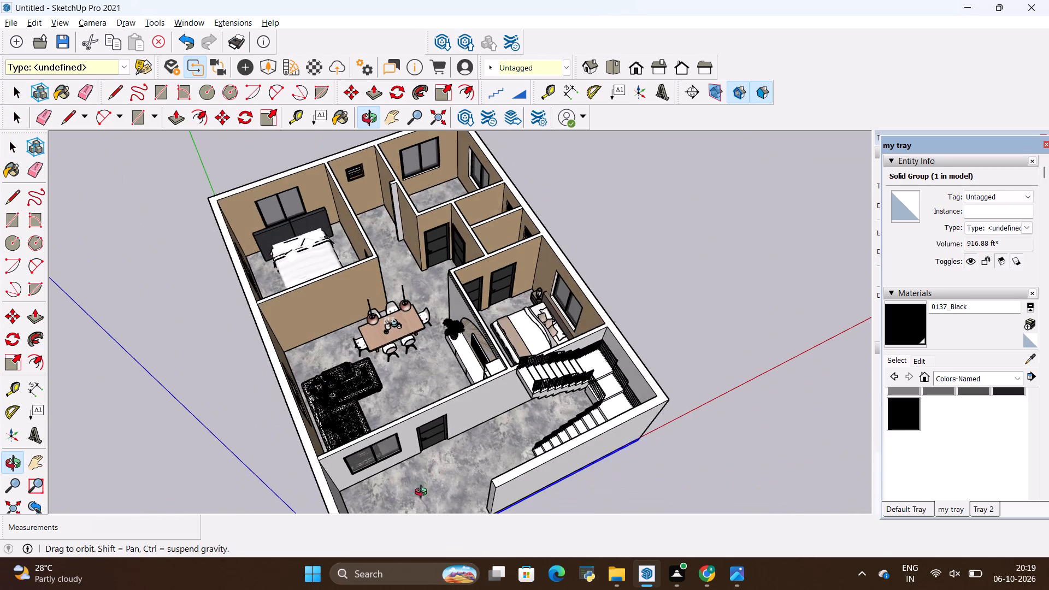
middle_drag(423, 493, 279, 394)
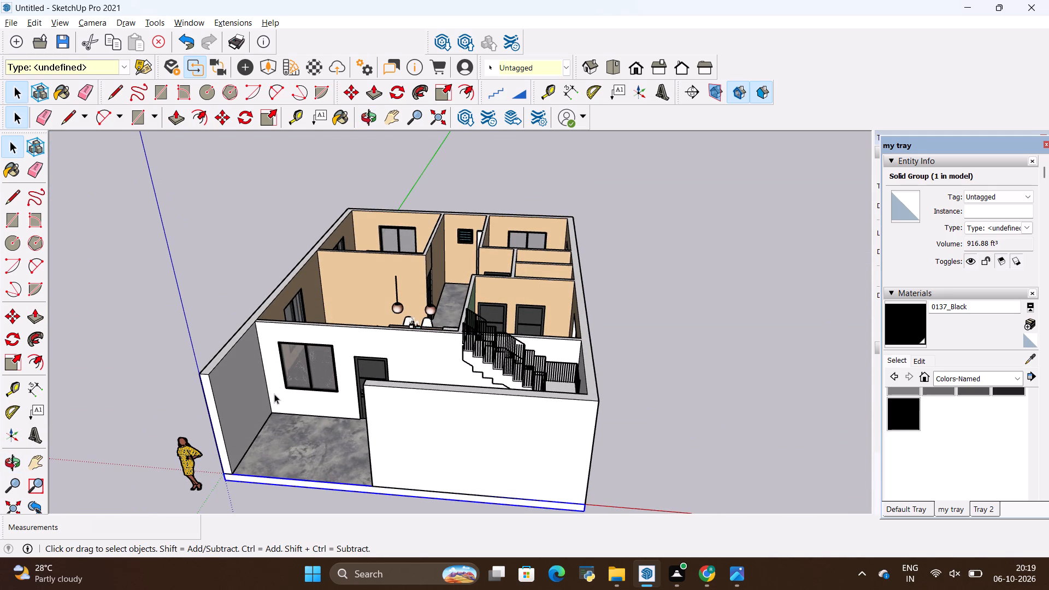
scroll(283, 392, down, 5)
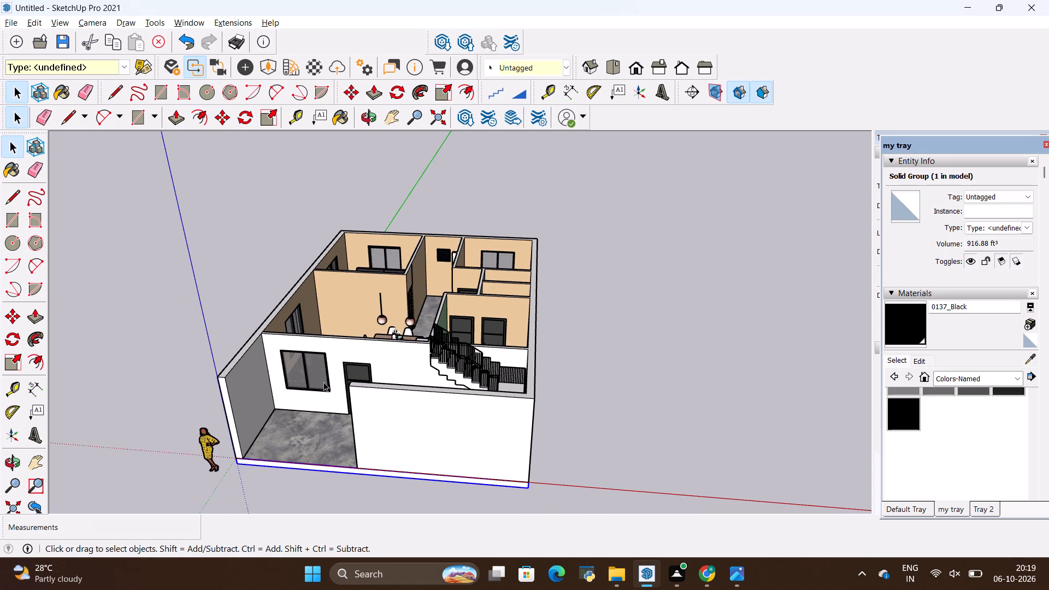
Check the reference image again and examine the TV wall and living-dining room against it.
key(alt+Tab)
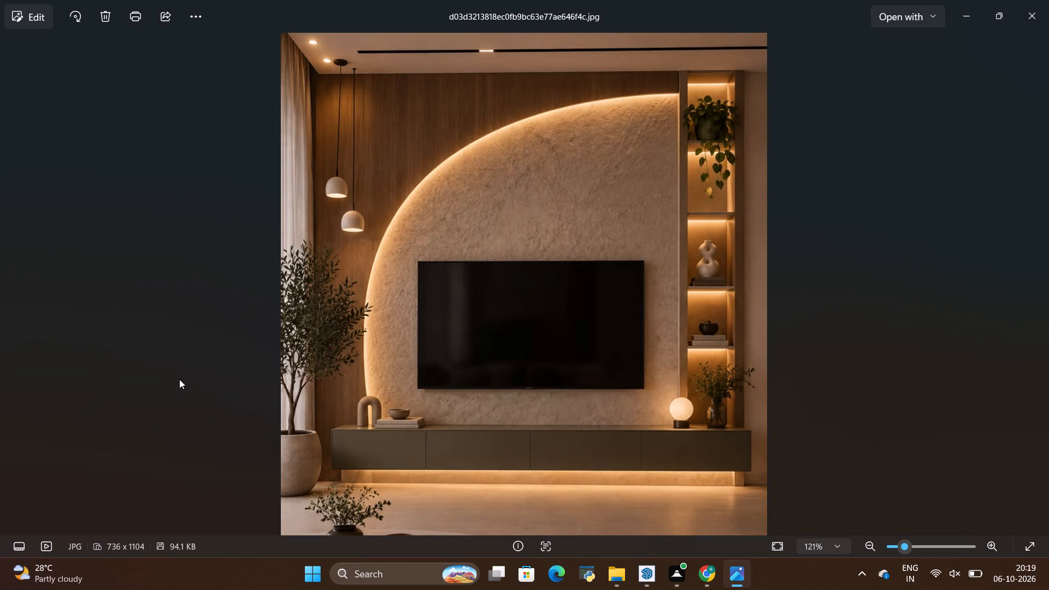
key(alt+Tab)
scroll(308, 345, down, 6)
scroll(286, 350, up, 4)
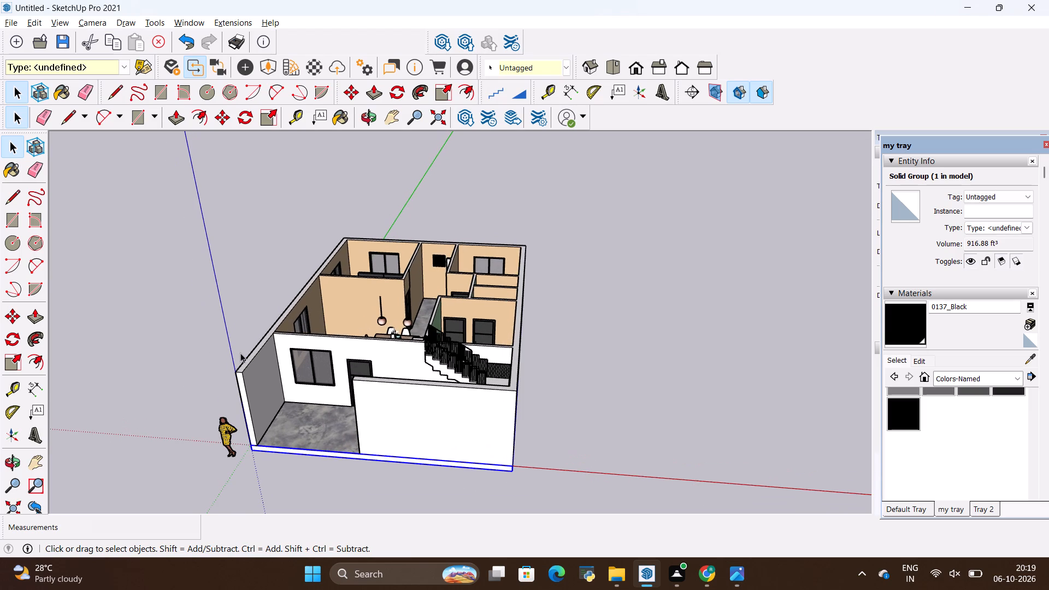
scroll(240, 353, up, 1)
middle_drag(240, 353, 549, 422)
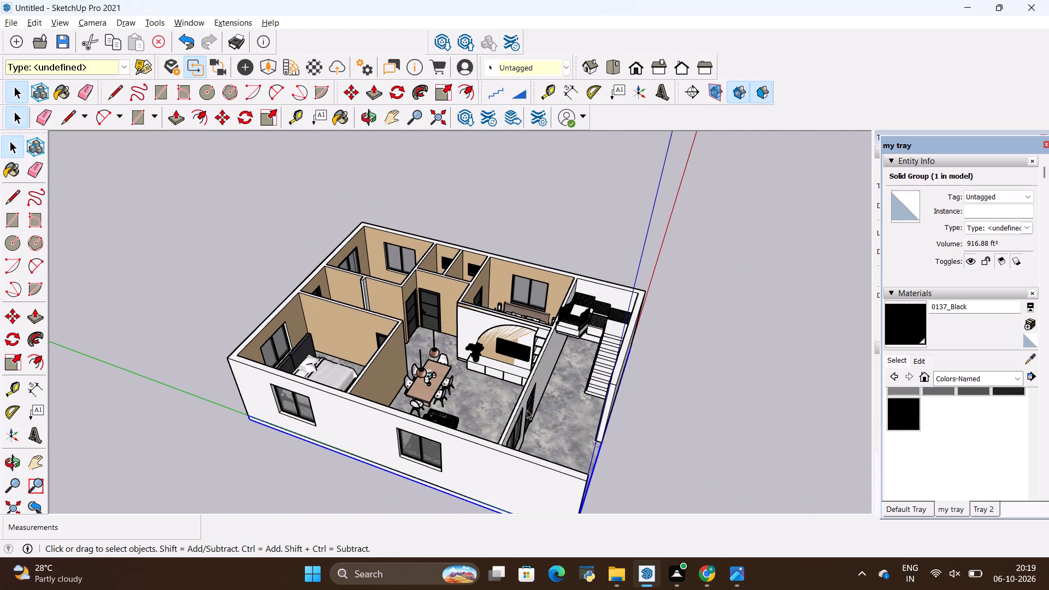
scroll(492, 396, up, 8)
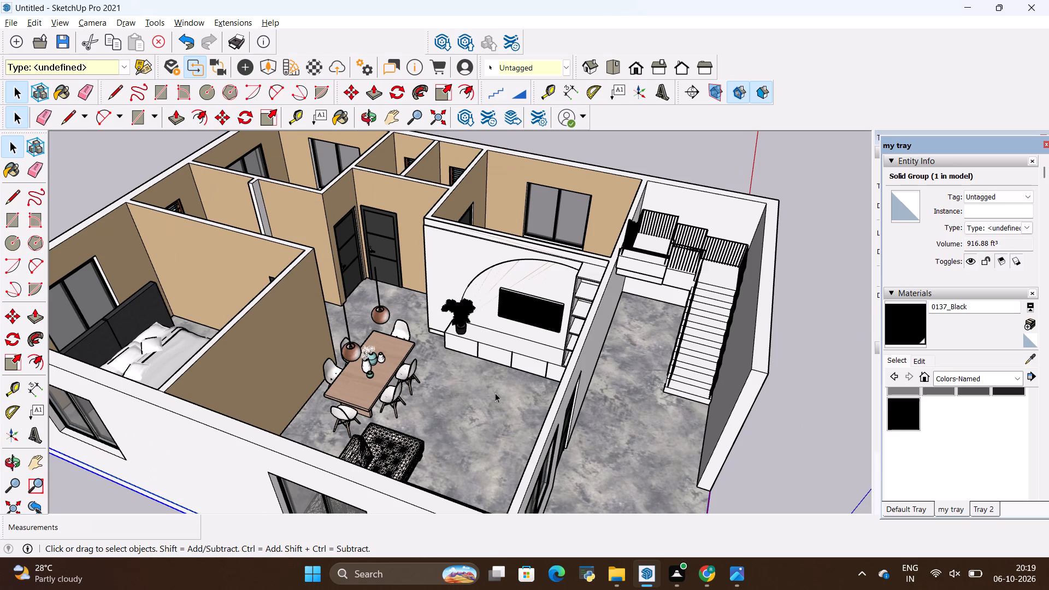
scroll(533, 305, up, 2)
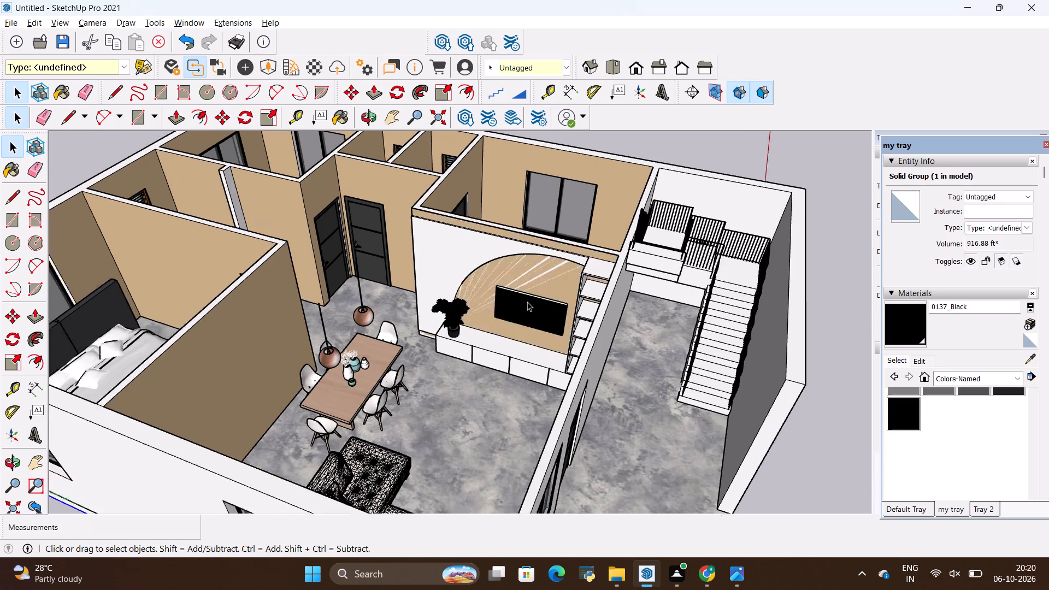
scroll(527, 302, up, 4)
scroll(486, 382, down, 11)
middle_drag(484, 390, 486, 392)
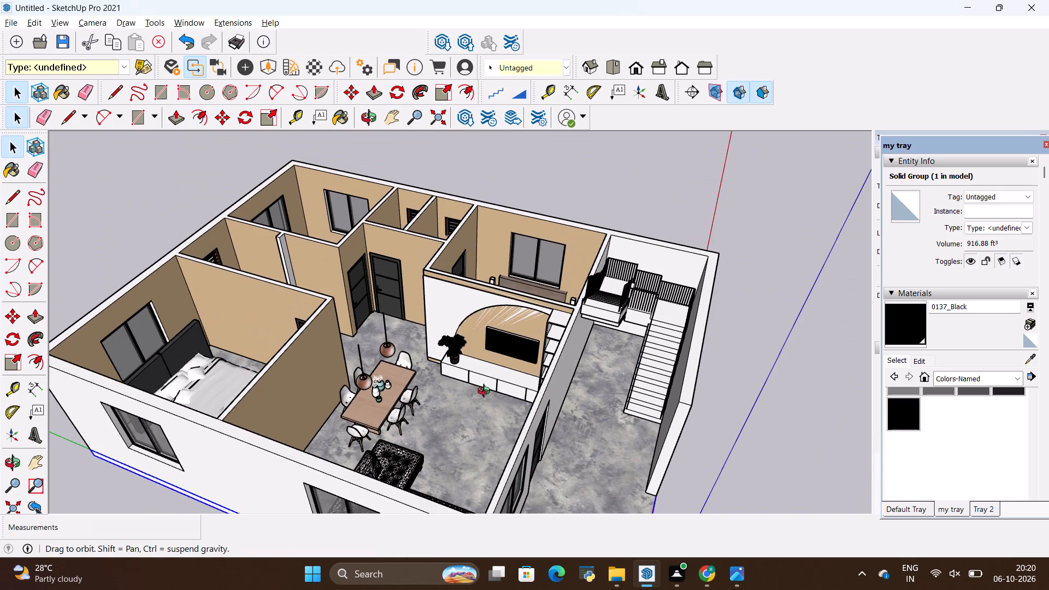
middle_drag(486, 392, 581, 352)
scroll(482, 298, up, 2)
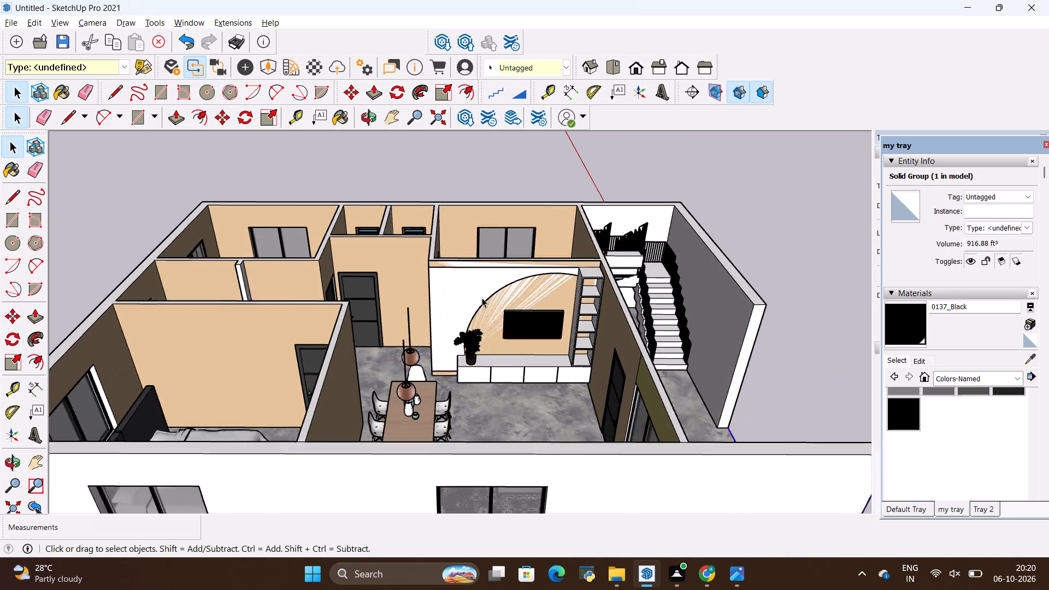
scroll(482, 298, up, 5)
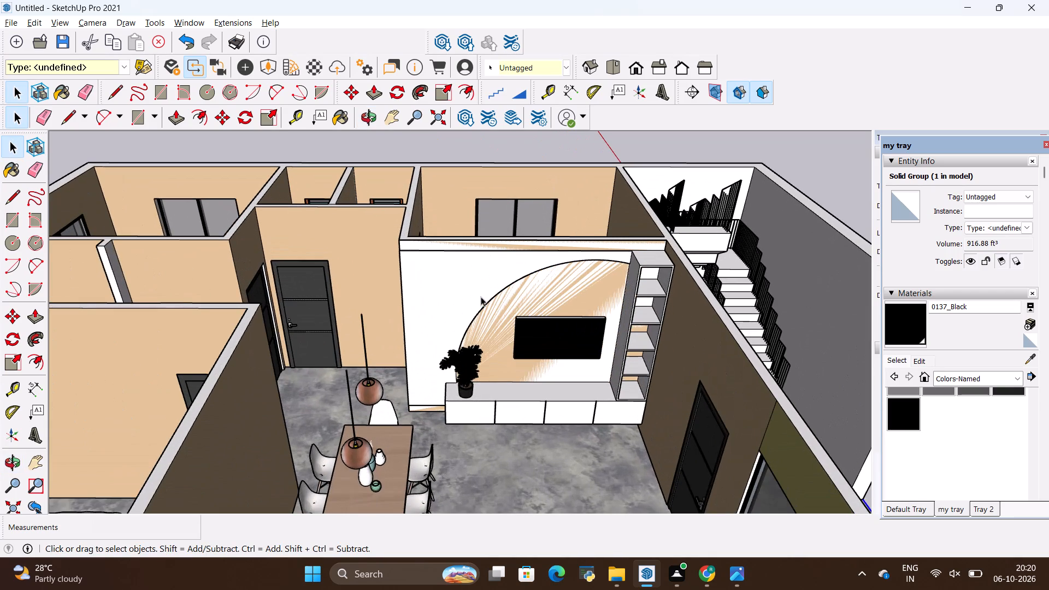
Open the TV unit group and paint its back panel, console and shelves with the Wood Floor material from the Wood collection.
double_click(446, 292)
click(969, 312)
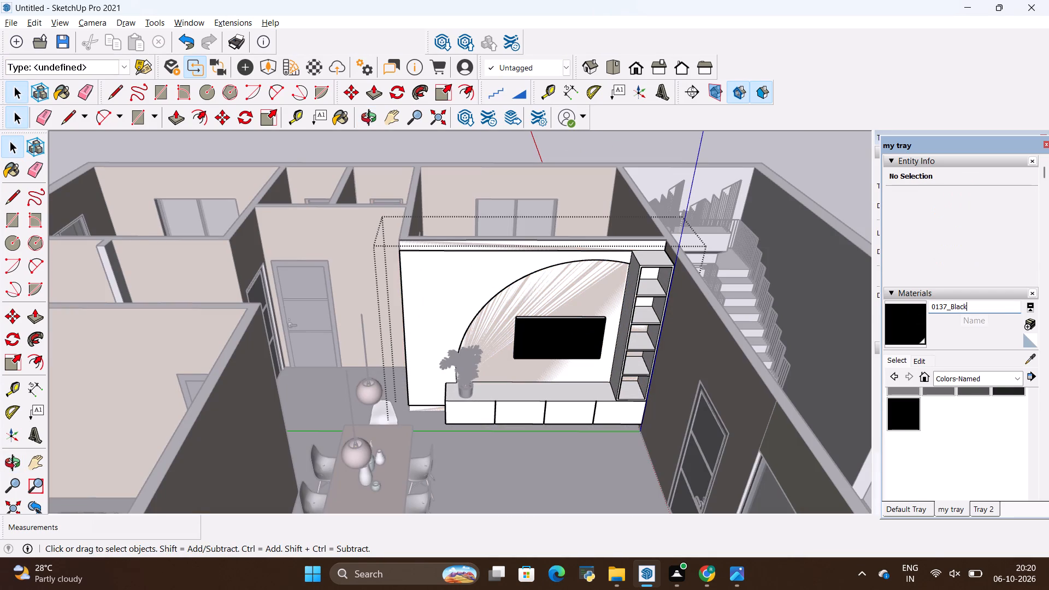
scroll(964, 402, up, 6)
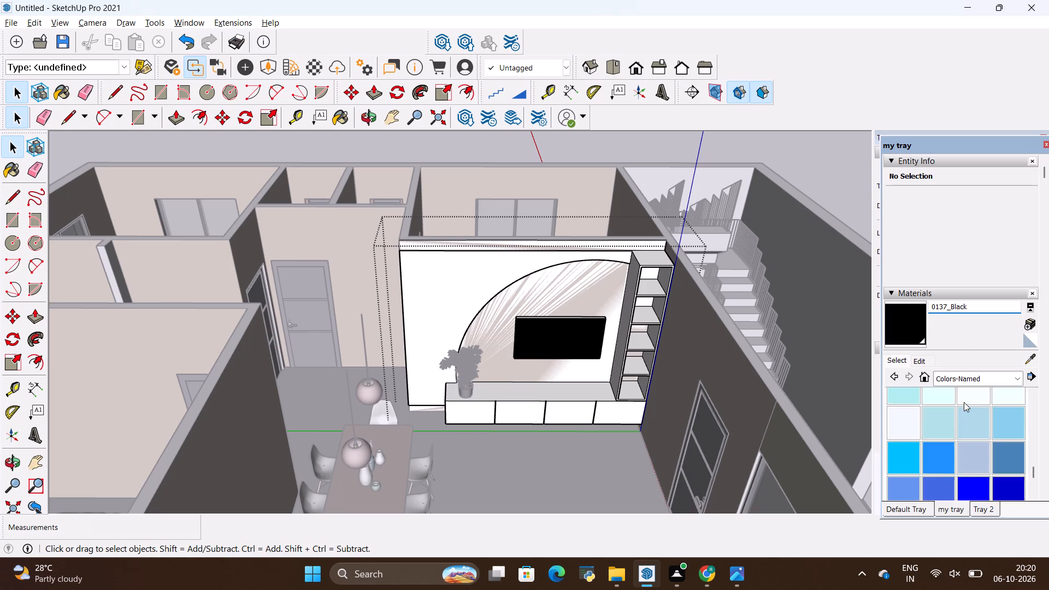
scroll(970, 405, up, 7)
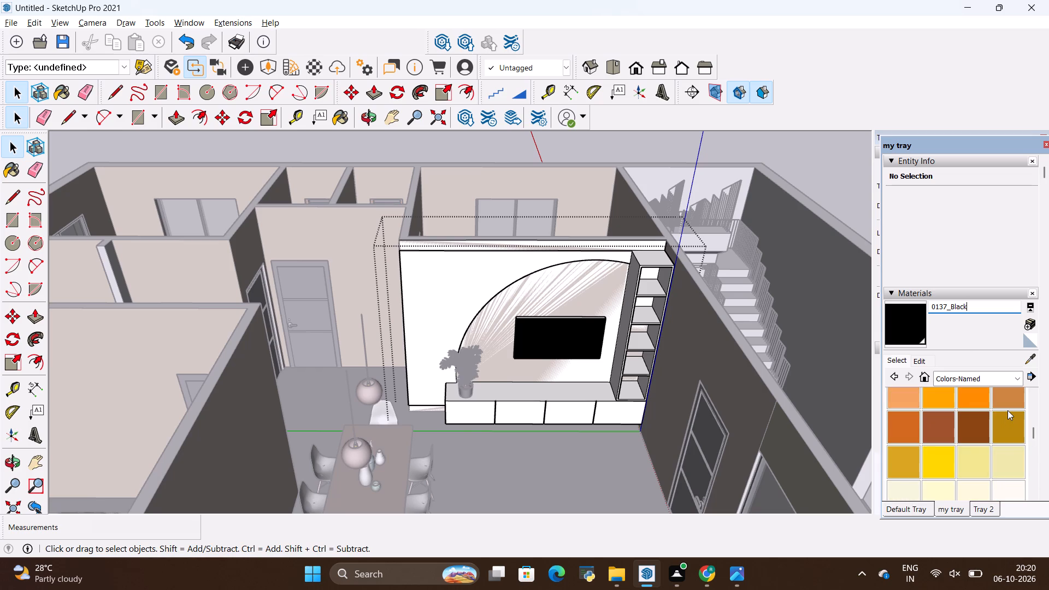
scroll(1007, 410, up, 2)
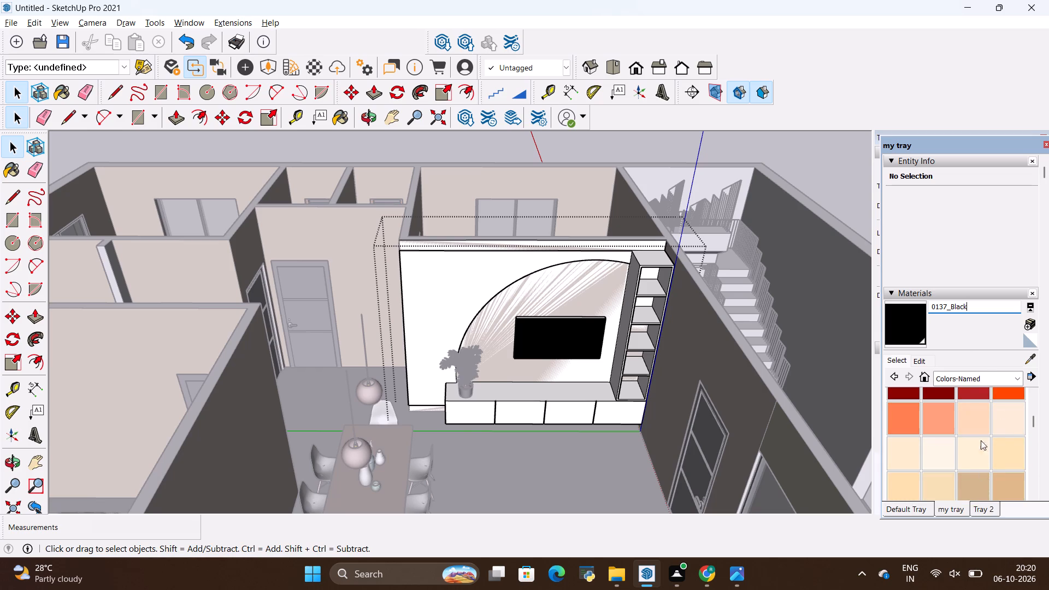
click(986, 375)
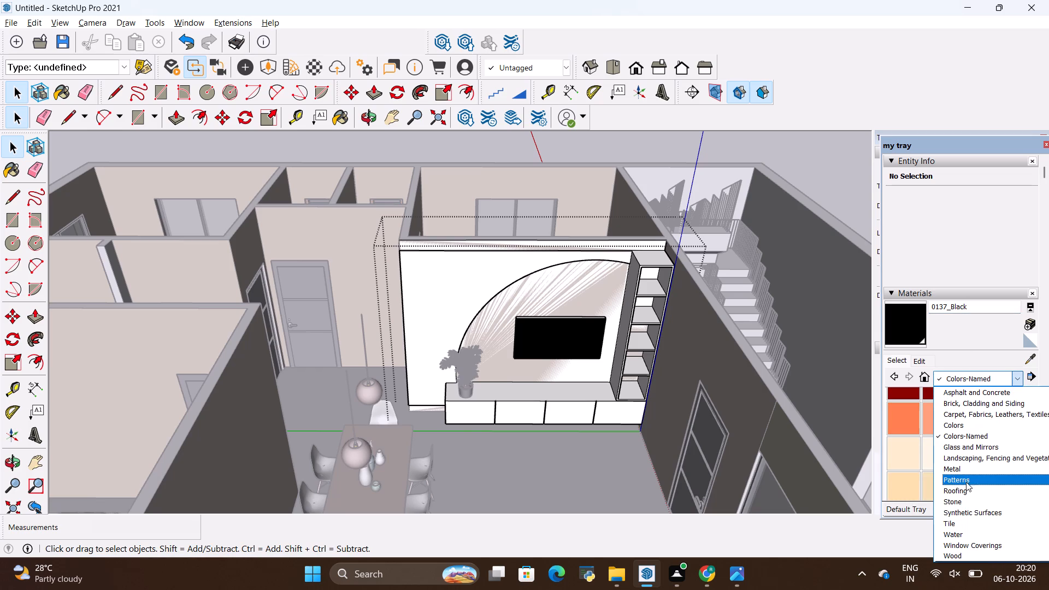
click(952, 551)
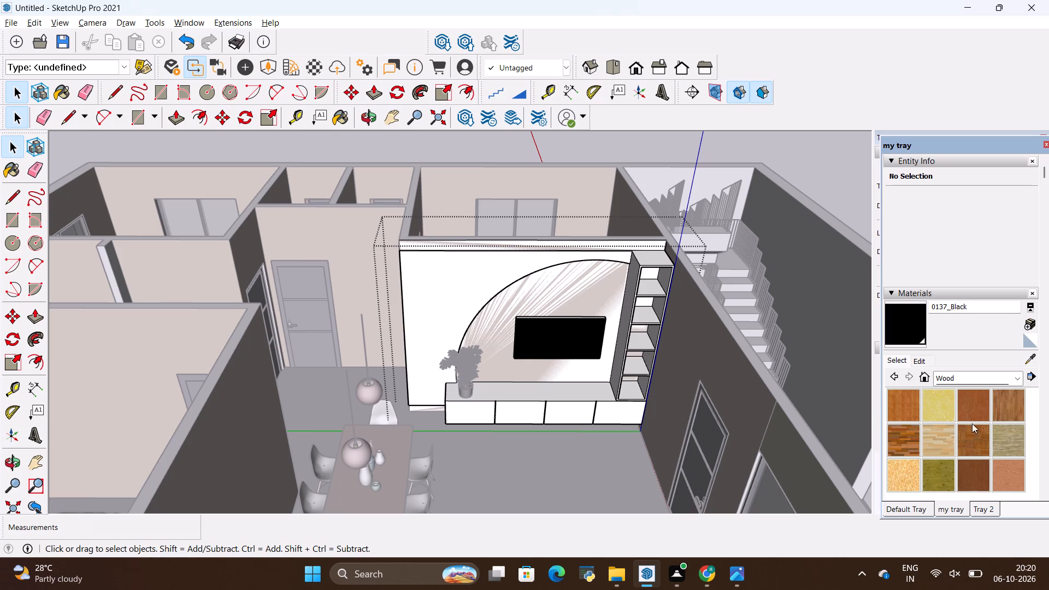
click(996, 412)
scroll(464, 322, up, 3)
click(462, 321)
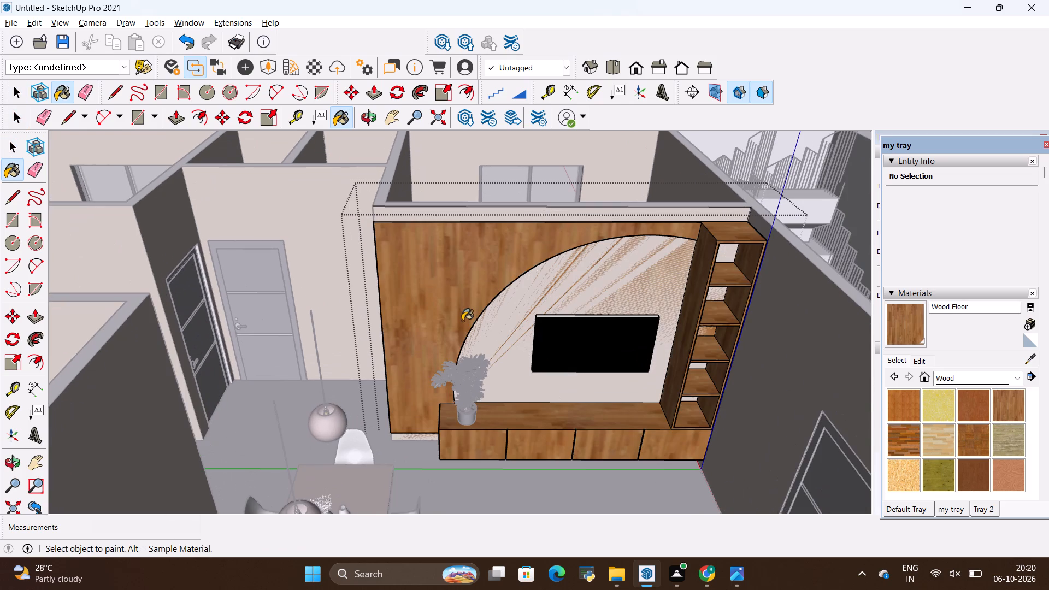
Check the reference image, and paint the house wall face behind the TV arch with Carrera Marble from the Stone collection.
scroll(462, 321, down, 5)
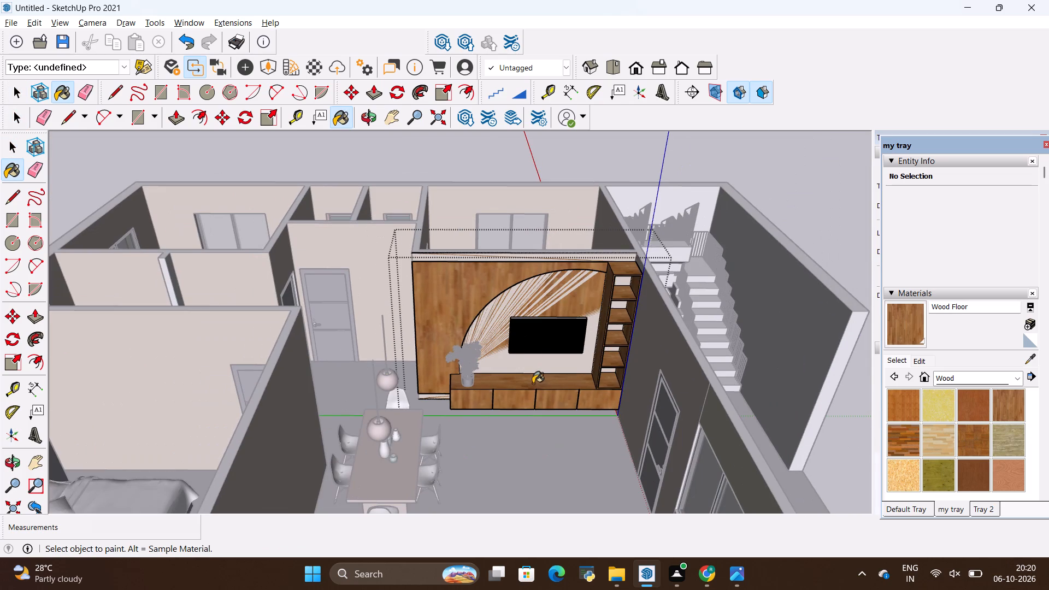
middle_drag(533, 384, 537, 355)
scroll(545, 286, up, 3)
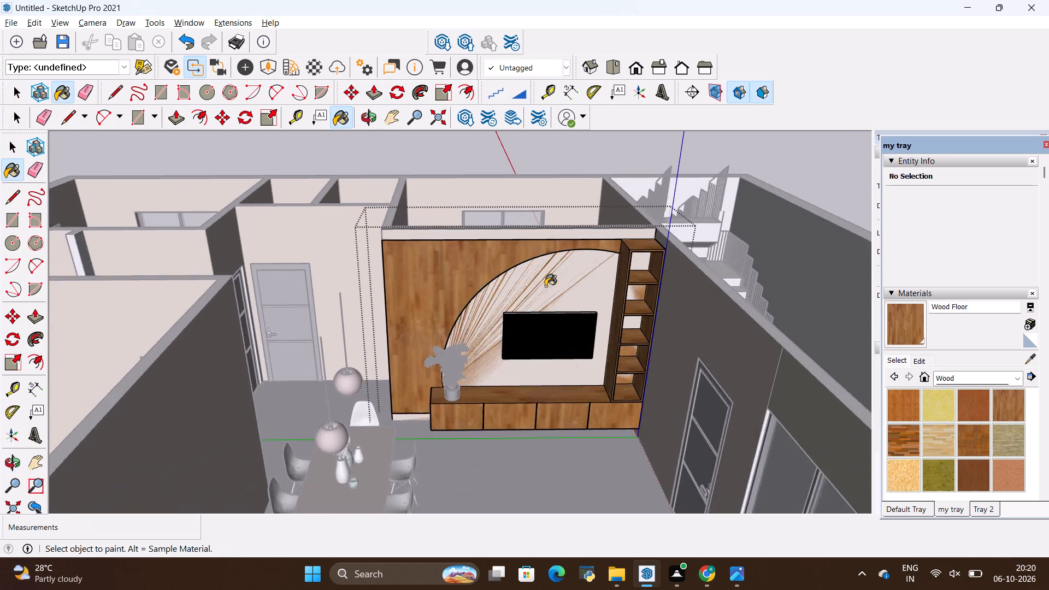
scroll(545, 286, up, 10)
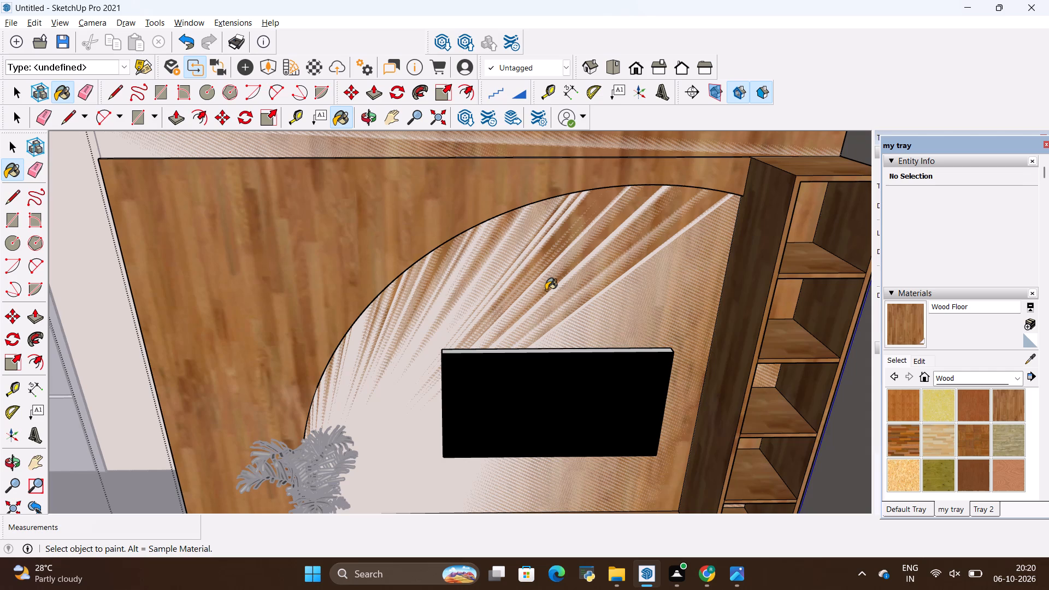
key(space)
double_click(546, 290)
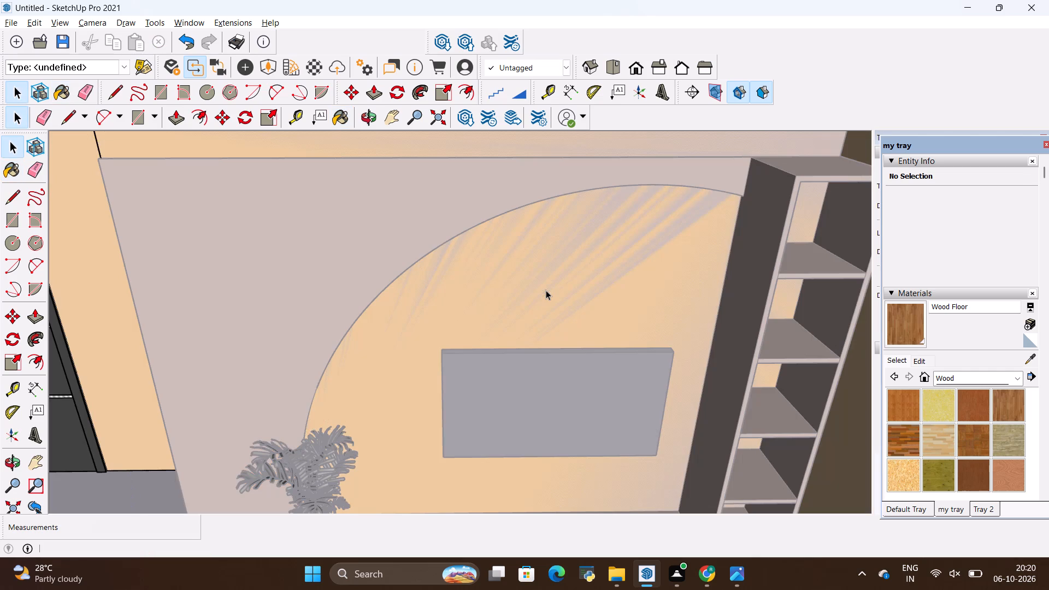
scroll(546, 290, down, 11)
click(530, 286)
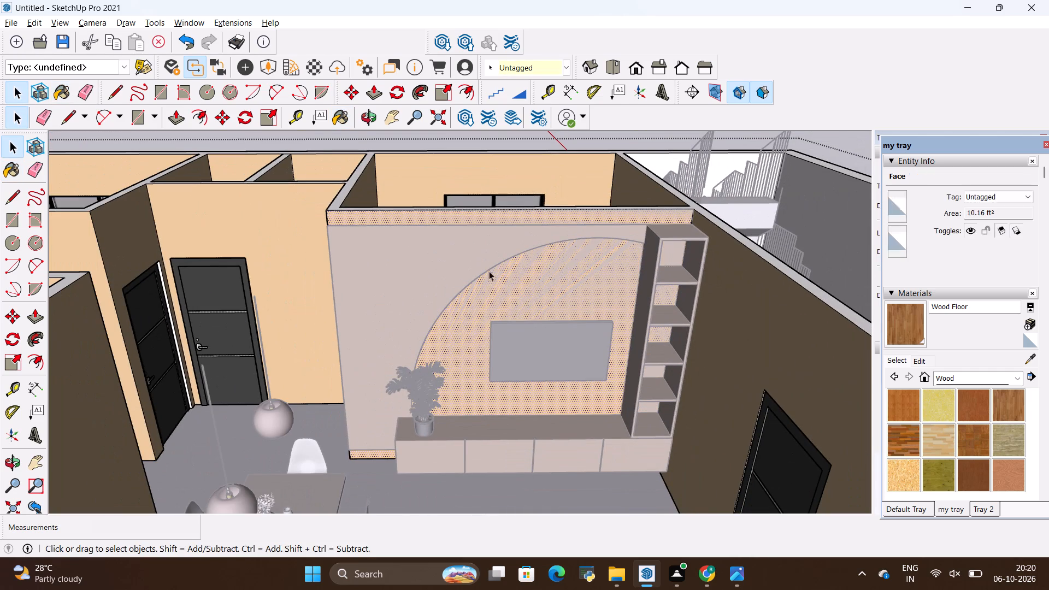
click(463, 264)
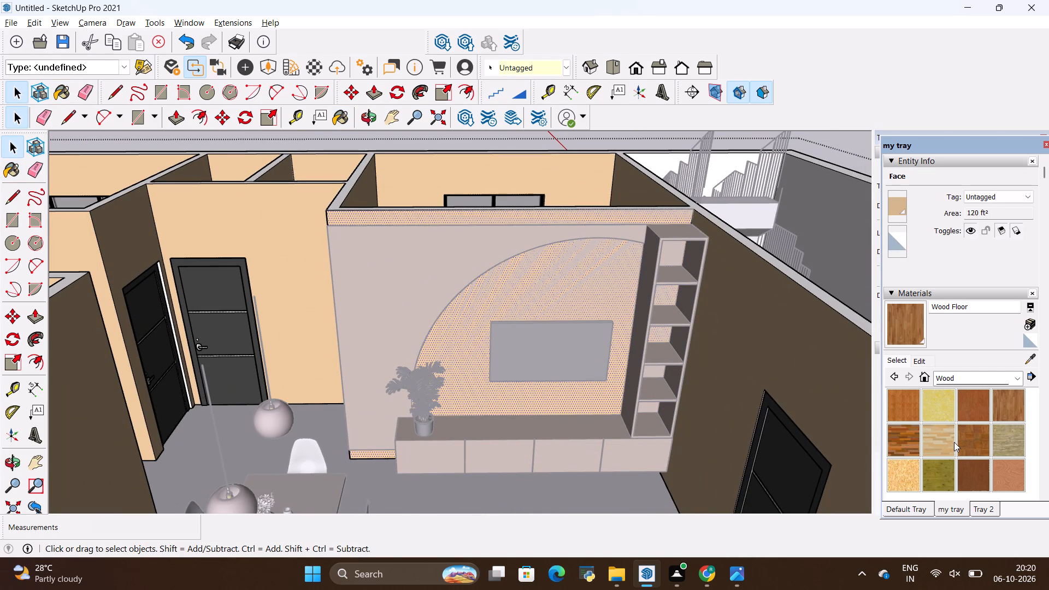
scroll(956, 442, up, 6)
key(alt+Tab)
key(alt+Tab)
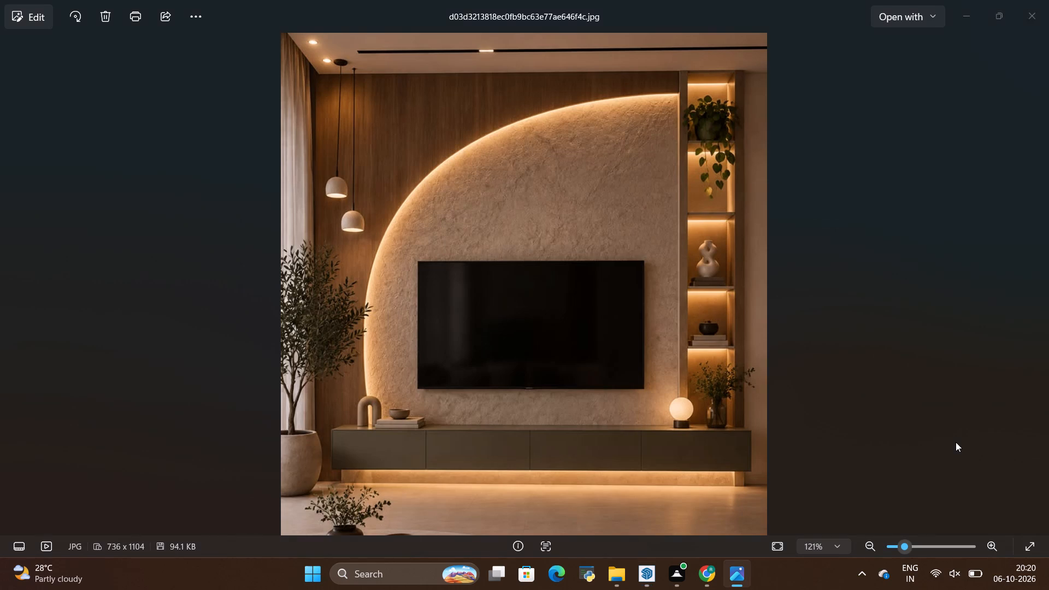
click(976, 380)
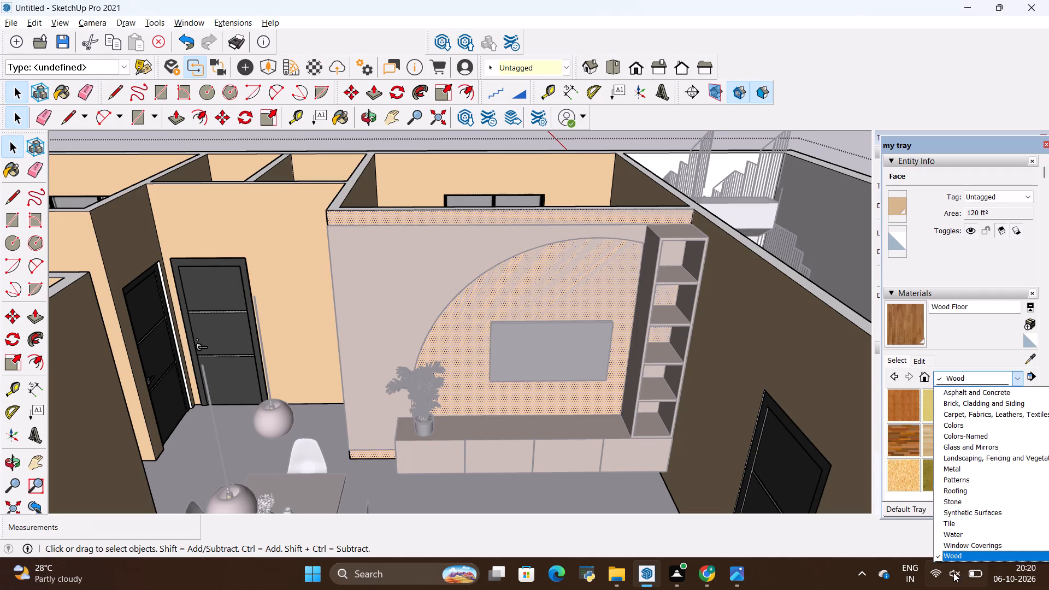
click(956, 519)
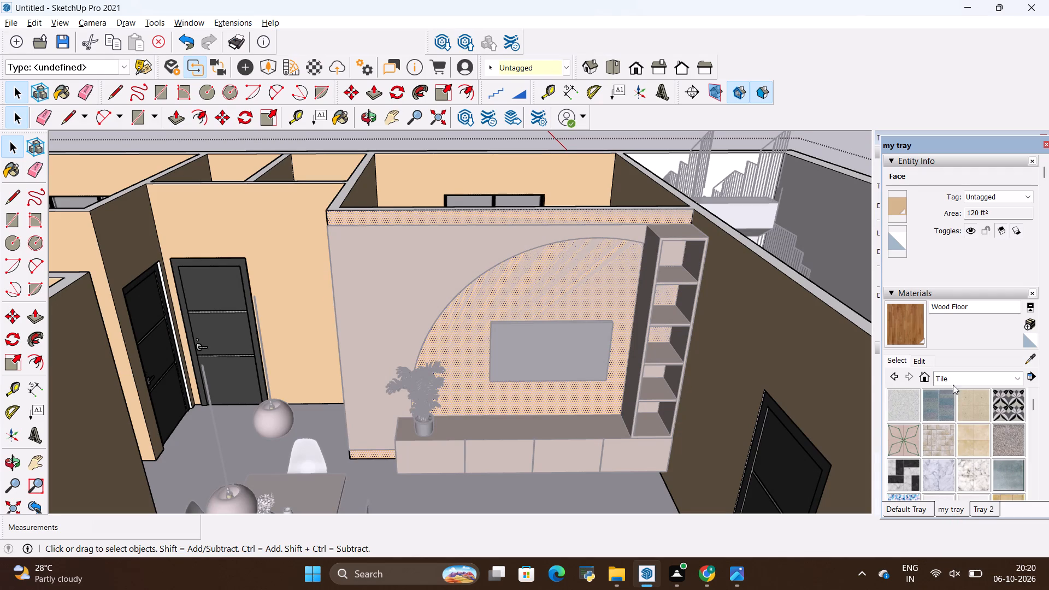
click(954, 381)
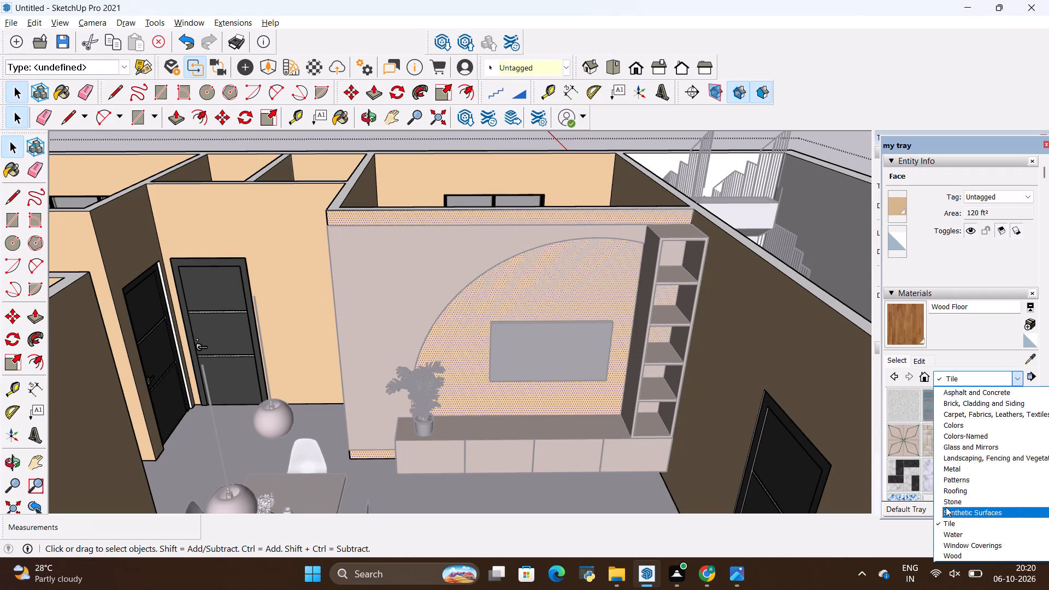
click(946, 501)
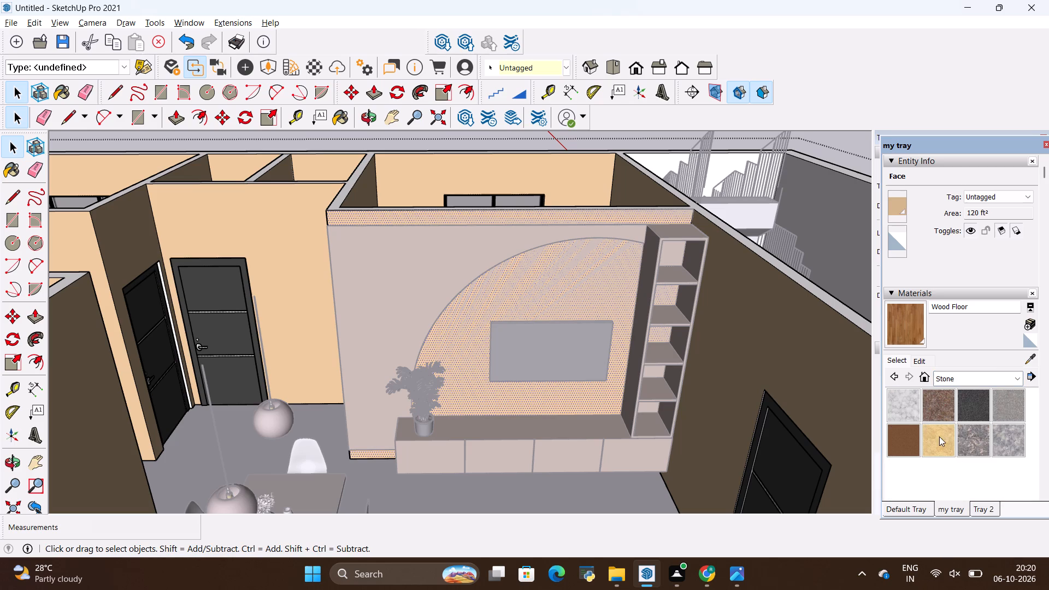
click(907, 443)
click(914, 417)
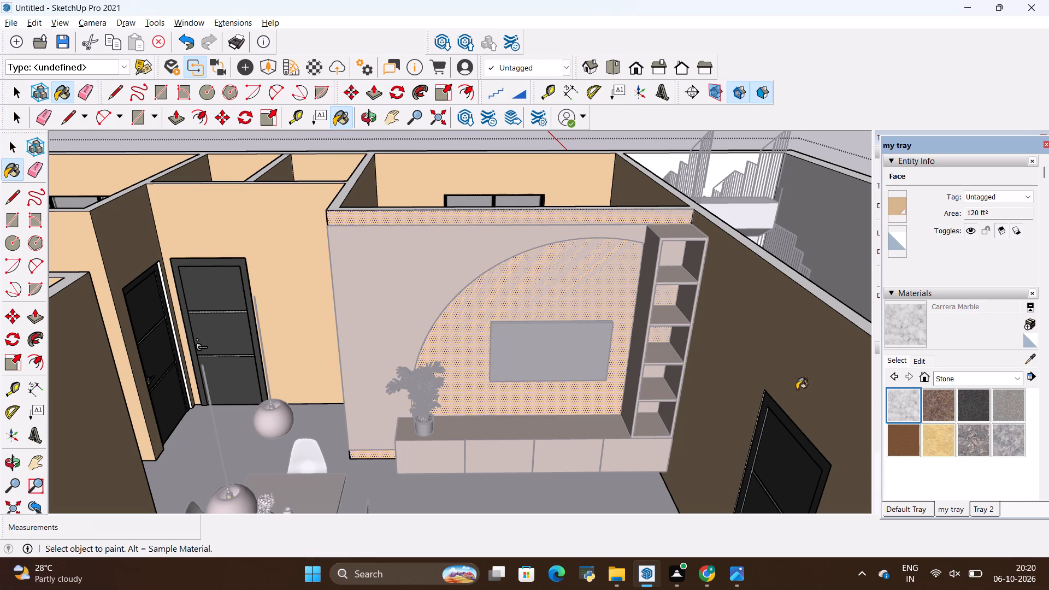
click(551, 295)
scroll(550, 296, down, 10)
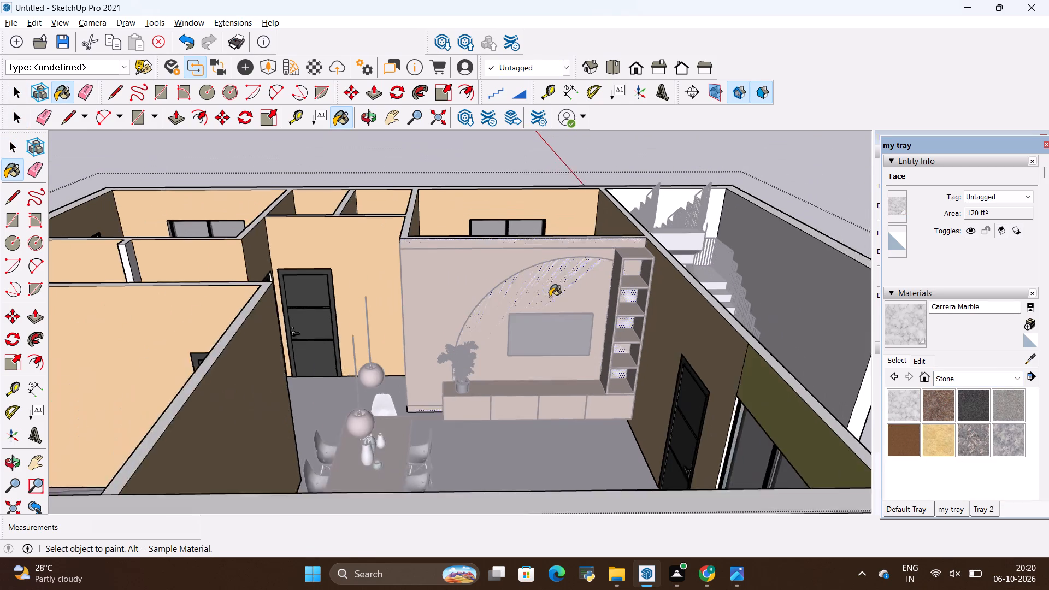
key(space)
click(776, 186)
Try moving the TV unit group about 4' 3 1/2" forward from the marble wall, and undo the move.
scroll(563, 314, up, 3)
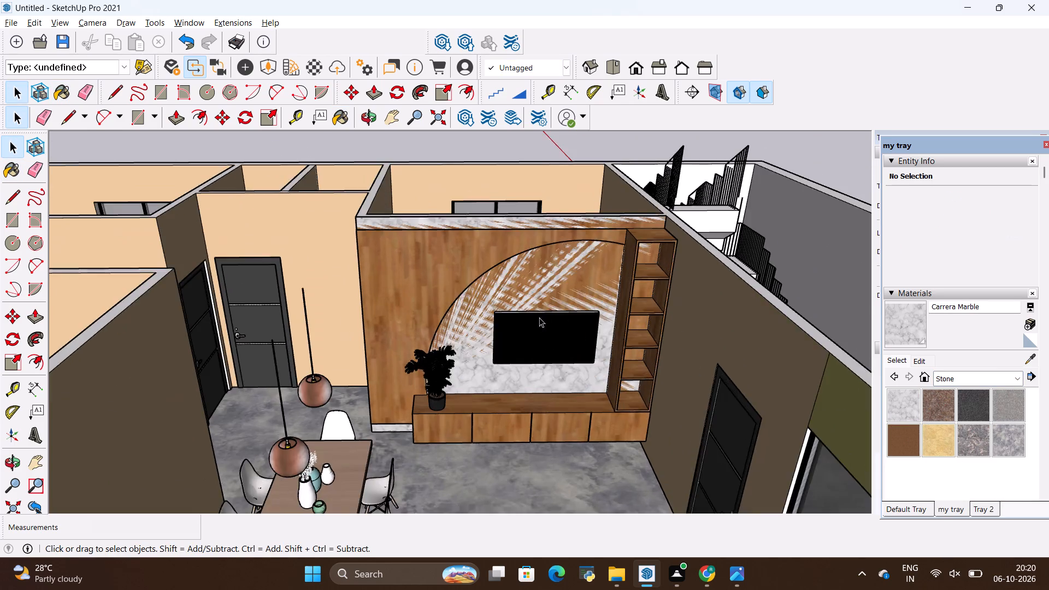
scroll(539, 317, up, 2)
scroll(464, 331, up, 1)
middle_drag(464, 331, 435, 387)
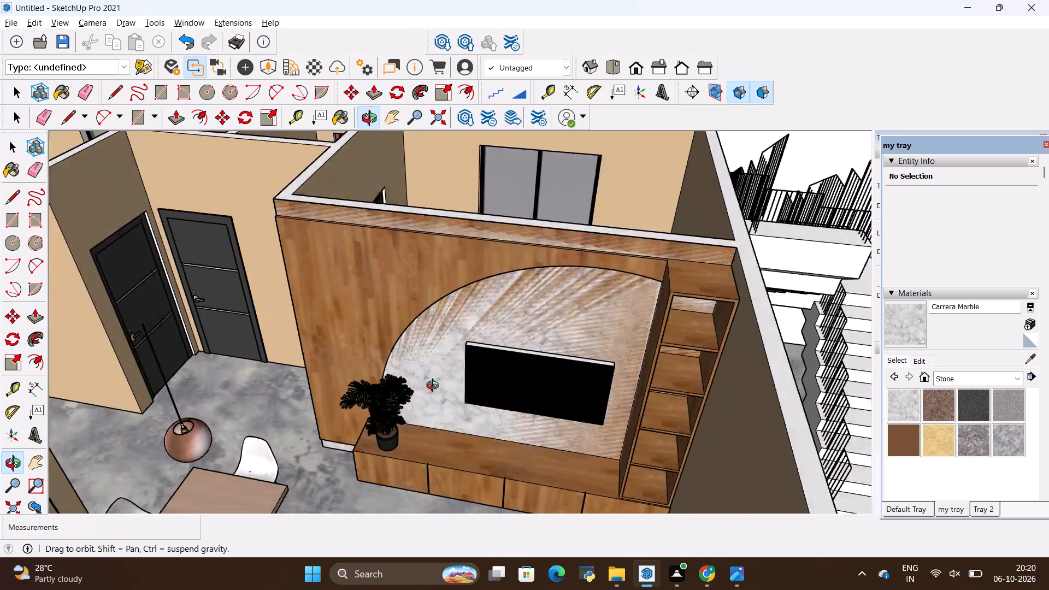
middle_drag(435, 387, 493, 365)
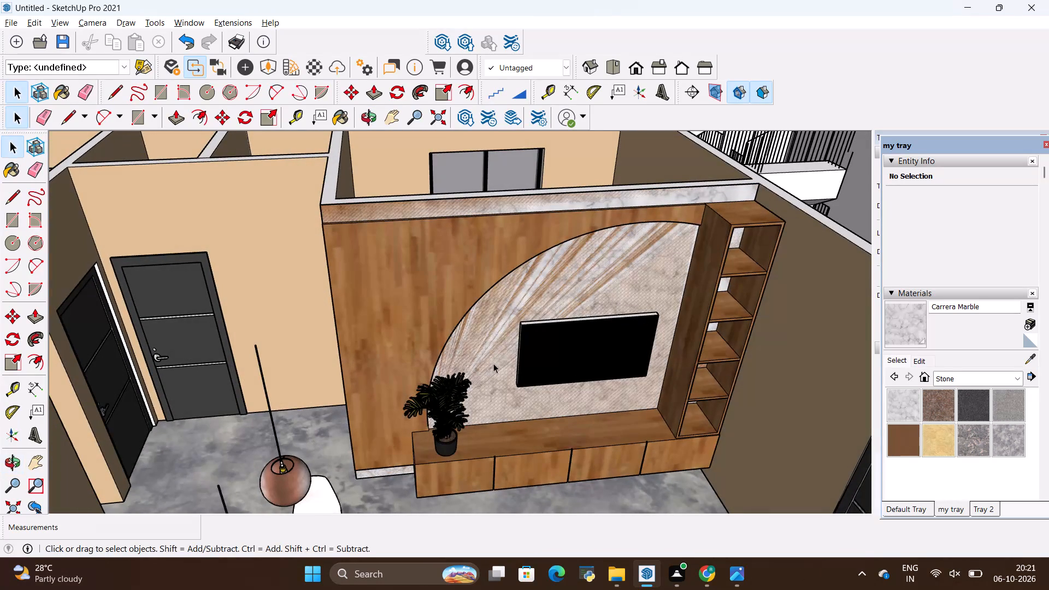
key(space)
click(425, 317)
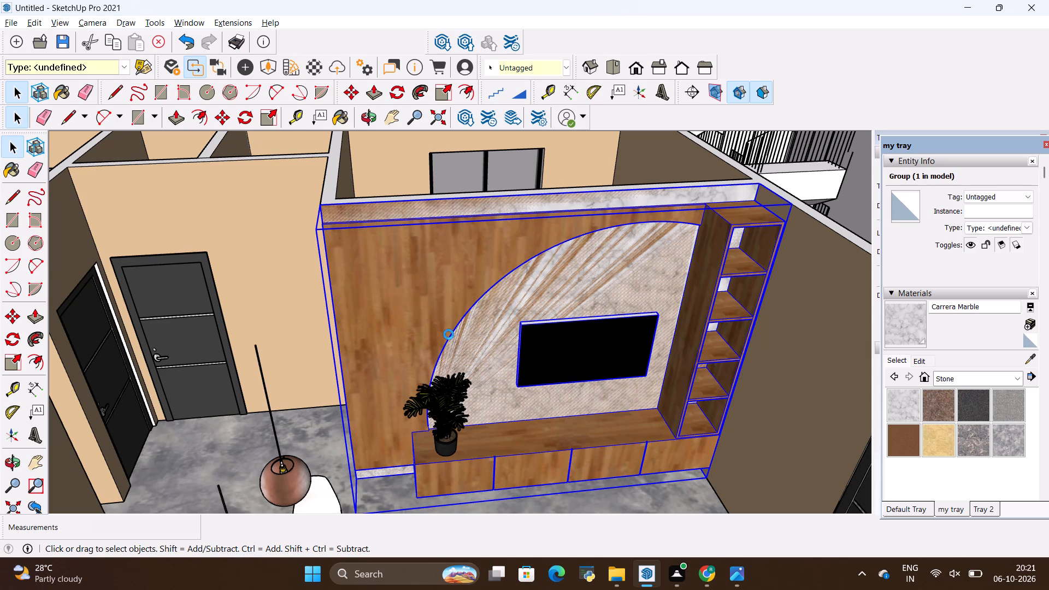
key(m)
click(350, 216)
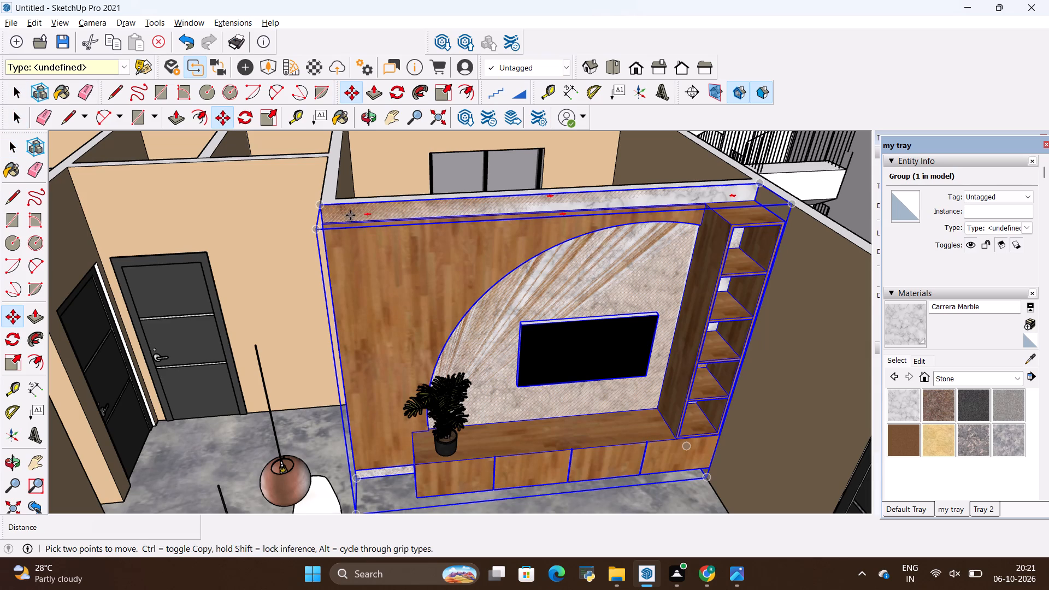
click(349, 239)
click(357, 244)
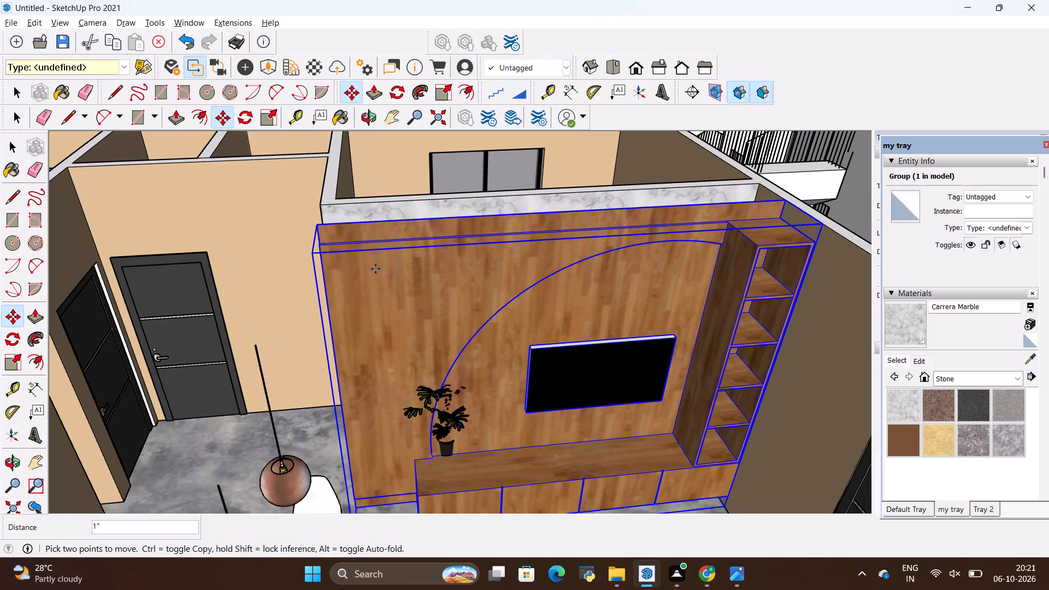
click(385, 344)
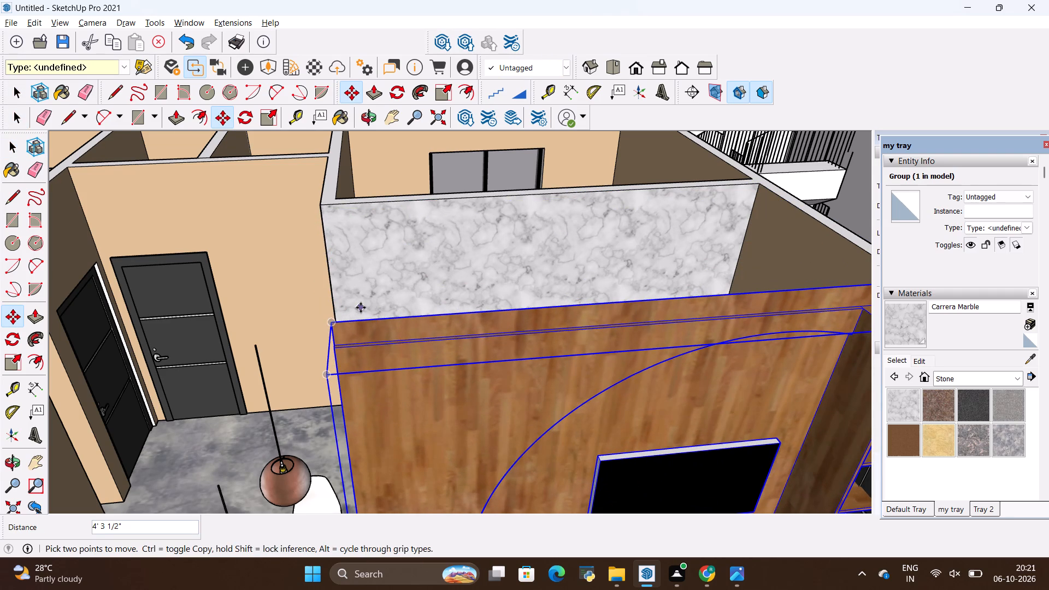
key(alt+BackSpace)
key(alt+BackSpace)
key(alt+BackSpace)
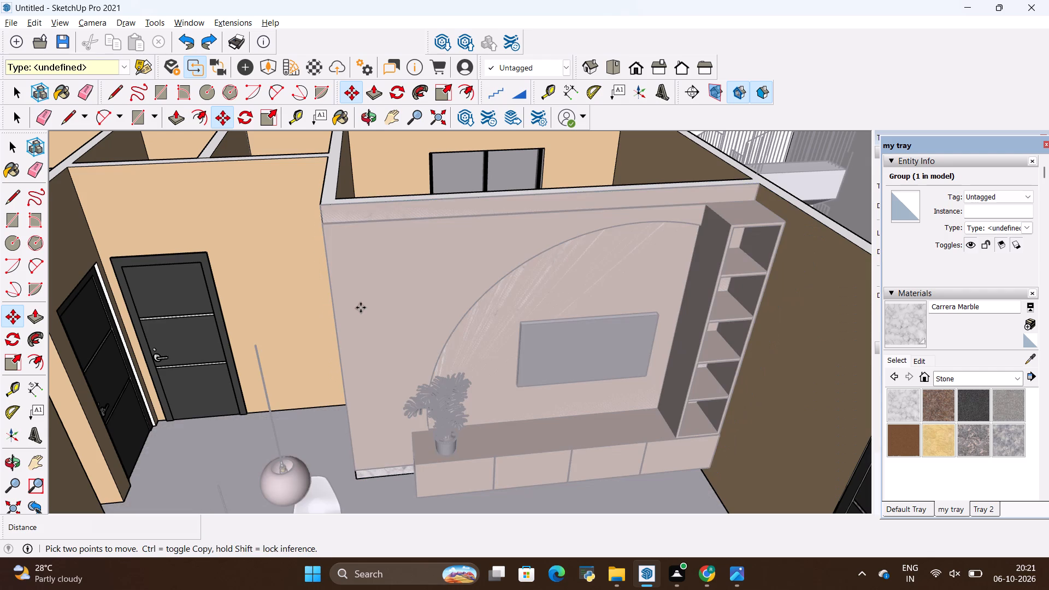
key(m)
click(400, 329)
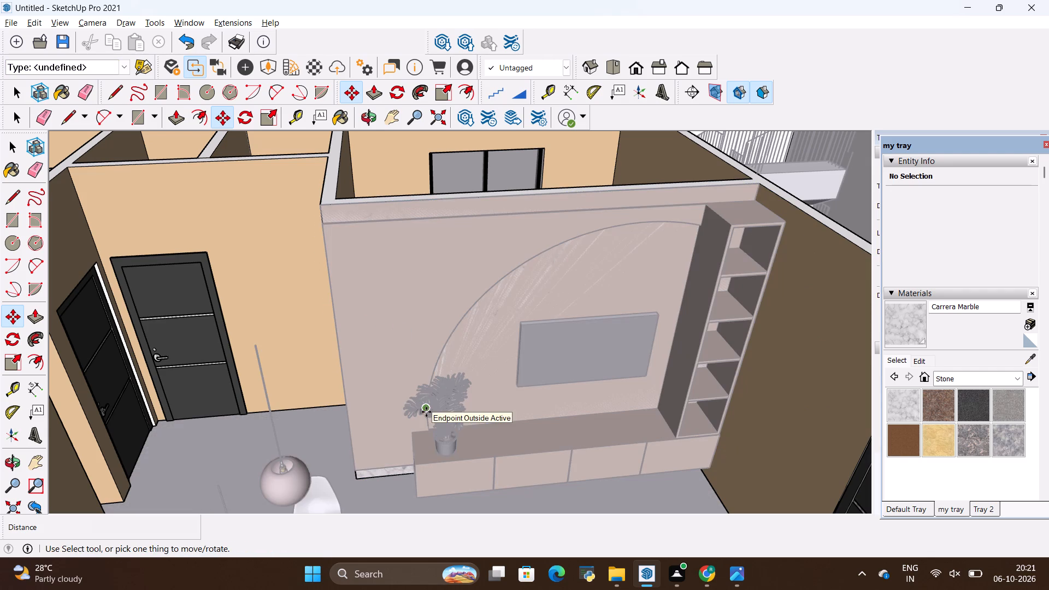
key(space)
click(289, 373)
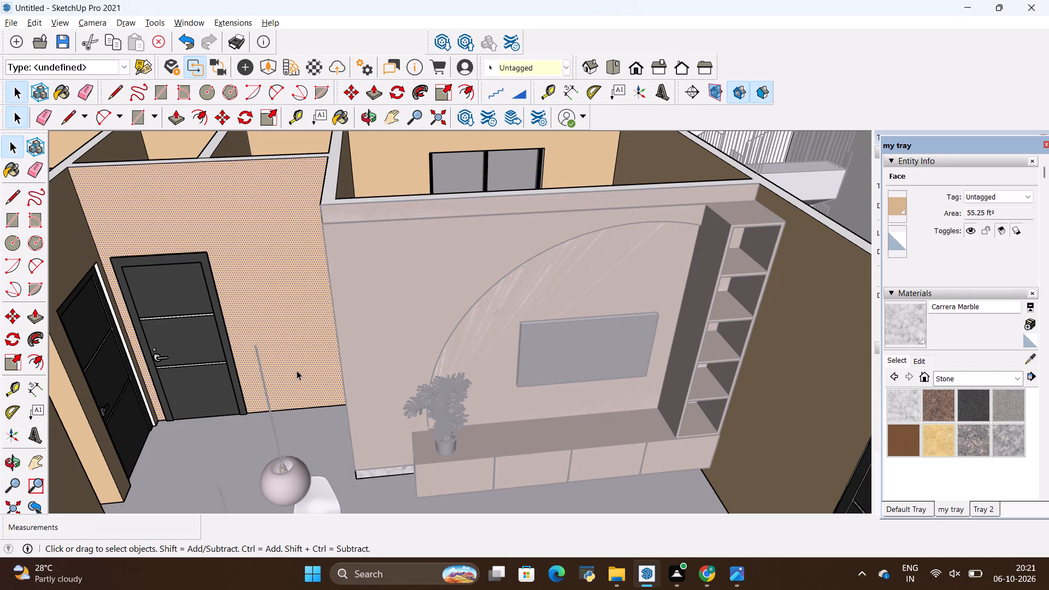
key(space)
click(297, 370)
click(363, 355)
Close the open group and move the TV unit group about 26' 6 5/16" out of the living room to the space outside the house.
scroll(363, 355, down, 5)
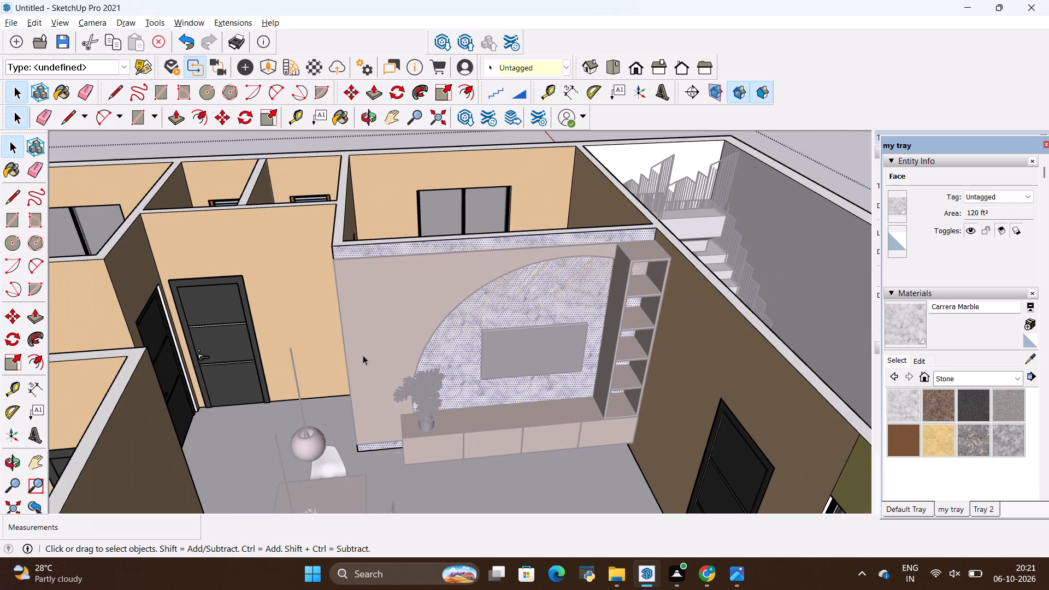
scroll(445, 350, down, 5)
key(space)
click(789, 172)
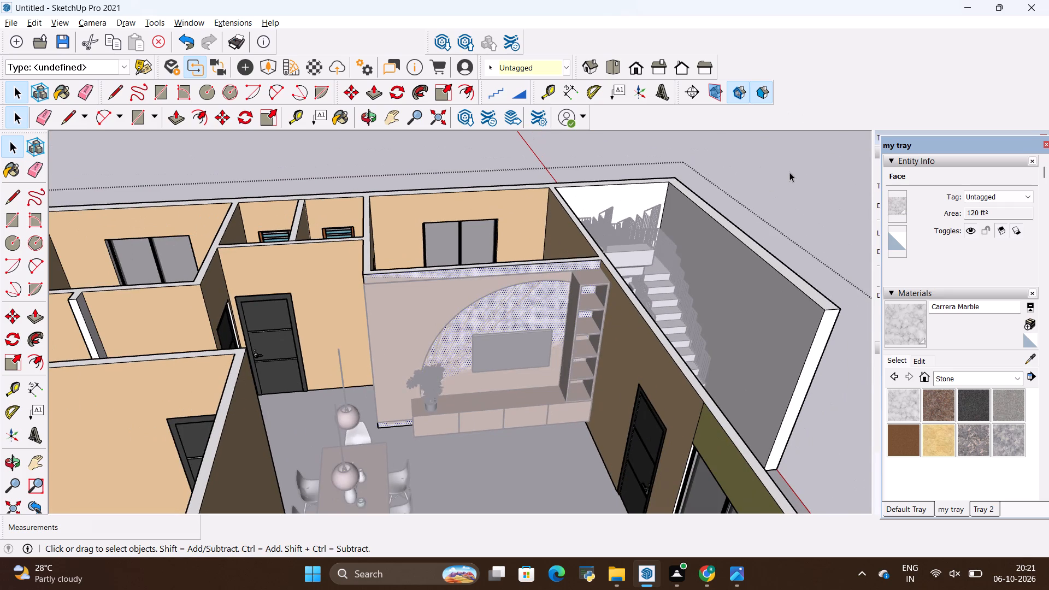
click(563, 302)
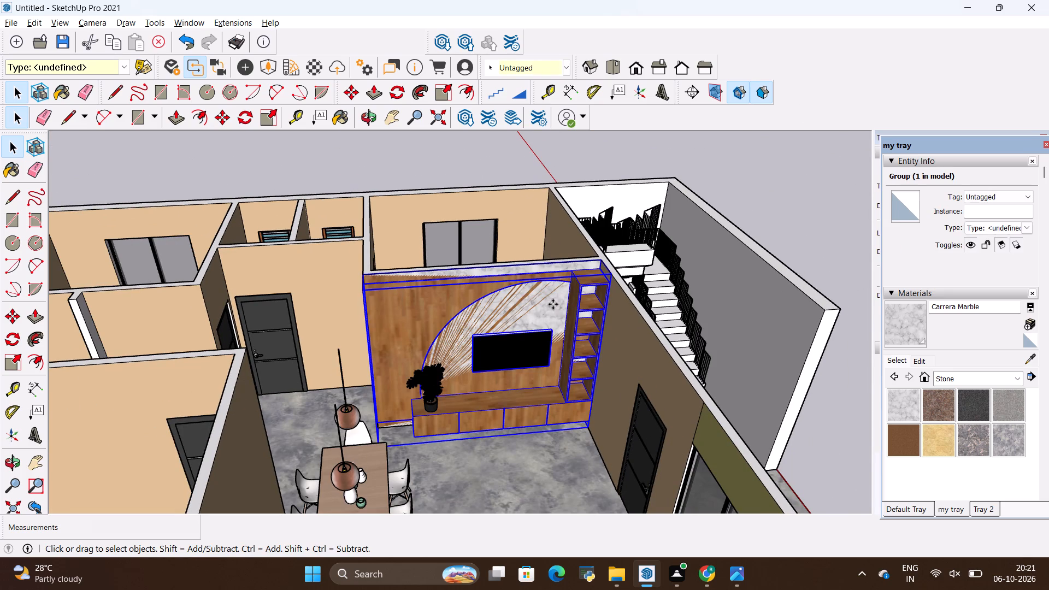
key(m)
click(440, 302)
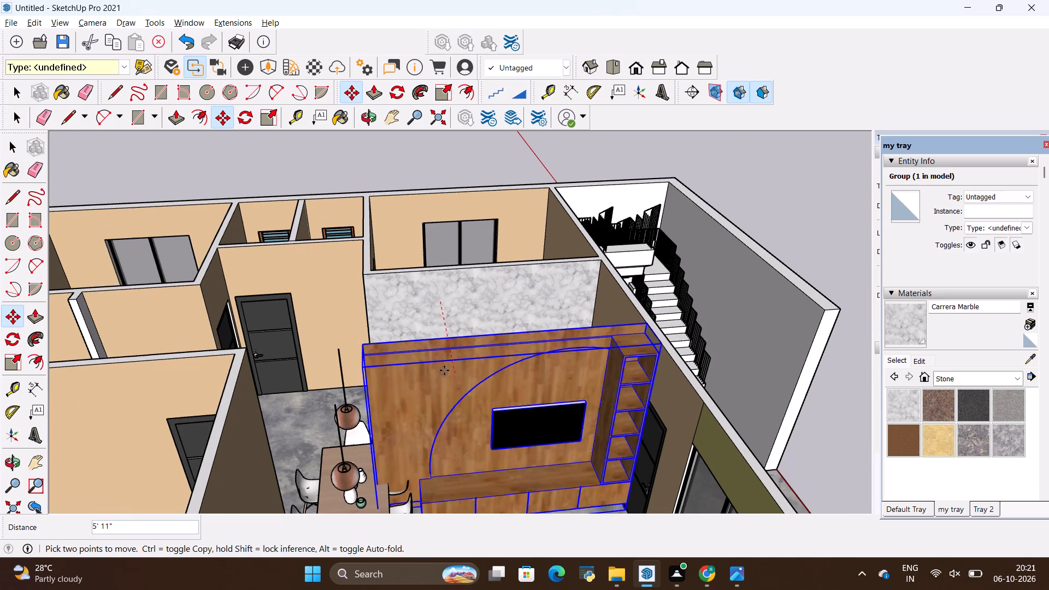
scroll(350, 373, down, 7)
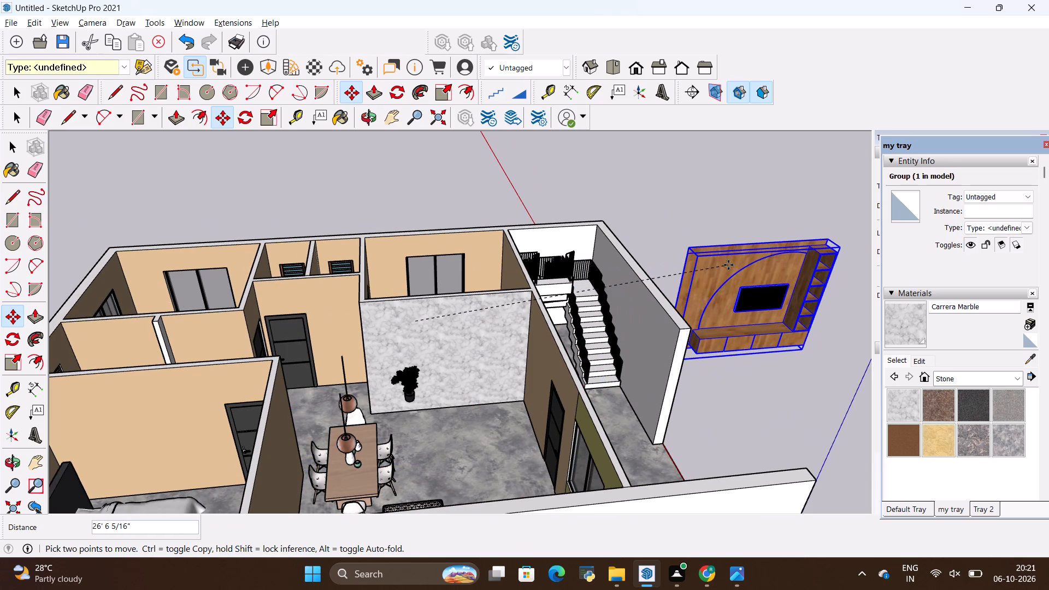
click(729, 265)
From the back of the TV unit, shift the whole group about 1' 4 3/8" further outside the house.
middle_drag(683, 371, 292, 326)
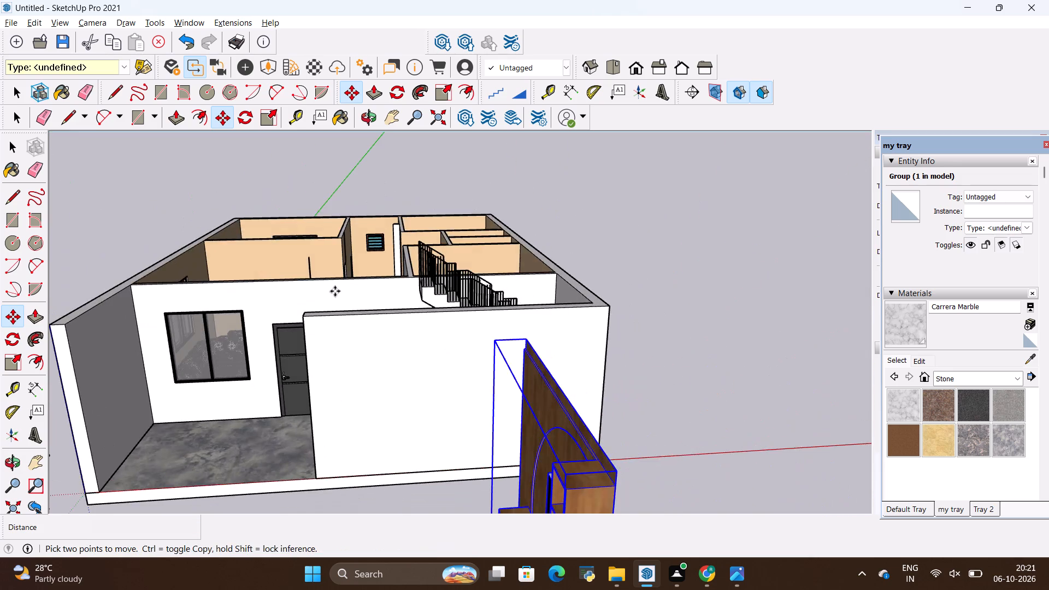
scroll(335, 291, down, 5)
middle_drag(631, 352, 381, 366)
scroll(550, 344, down, 2)
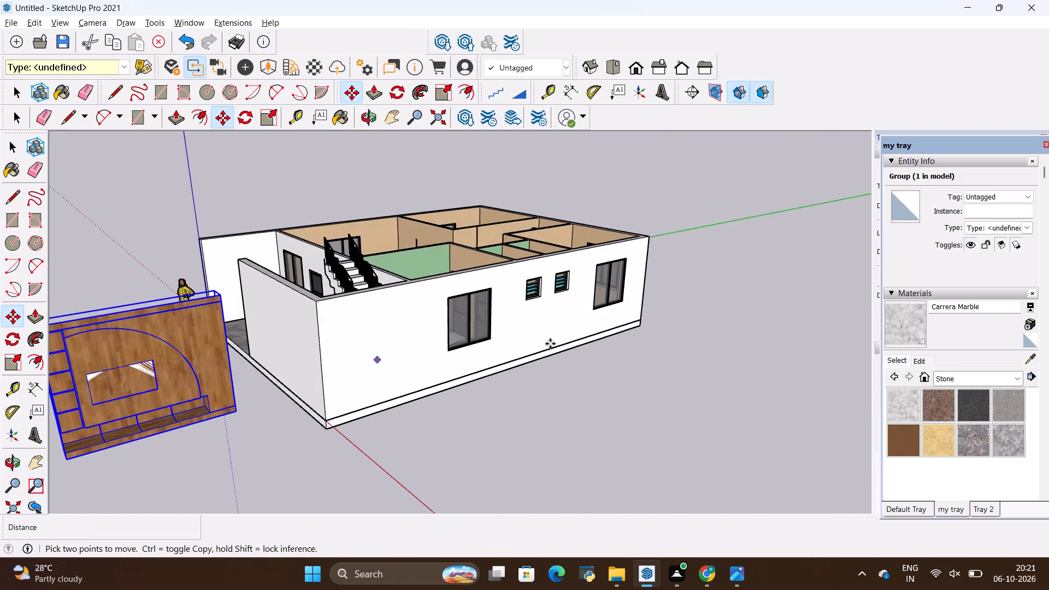
scroll(550, 344, down, 2)
scroll(244, 340, up, 9)
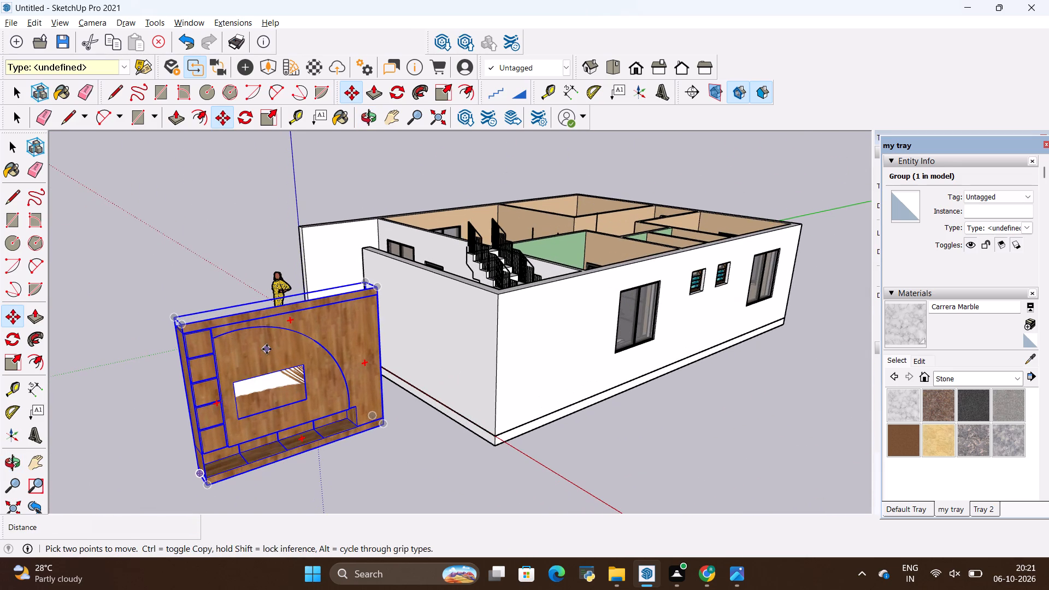
scroll(267, 349, up, 5)
middle_drag(203, 345, 203, 345)
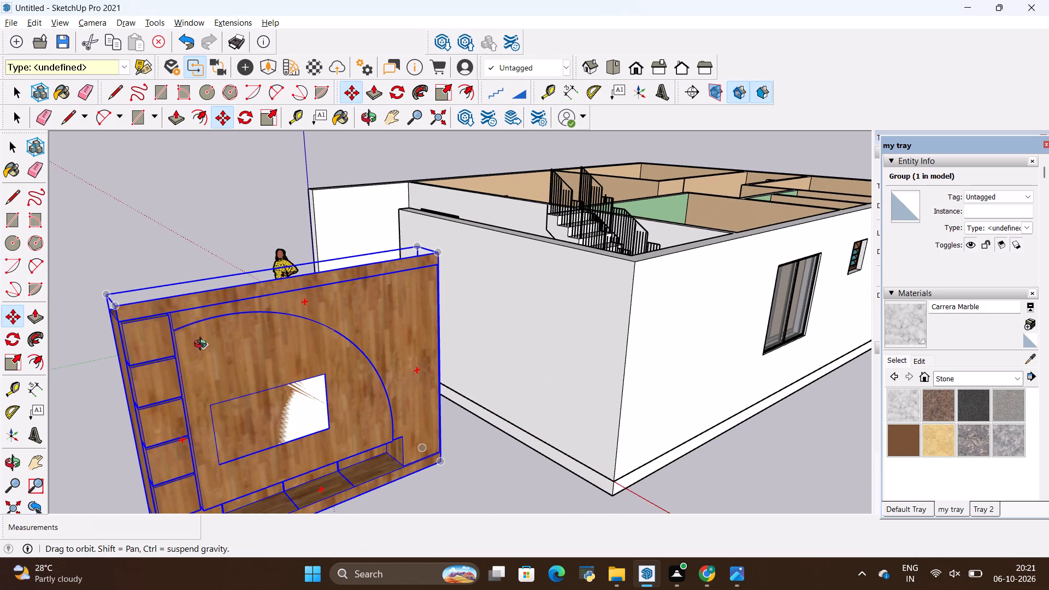
middle_drag(203, 345, 240, 367)
double_click(250, 373)
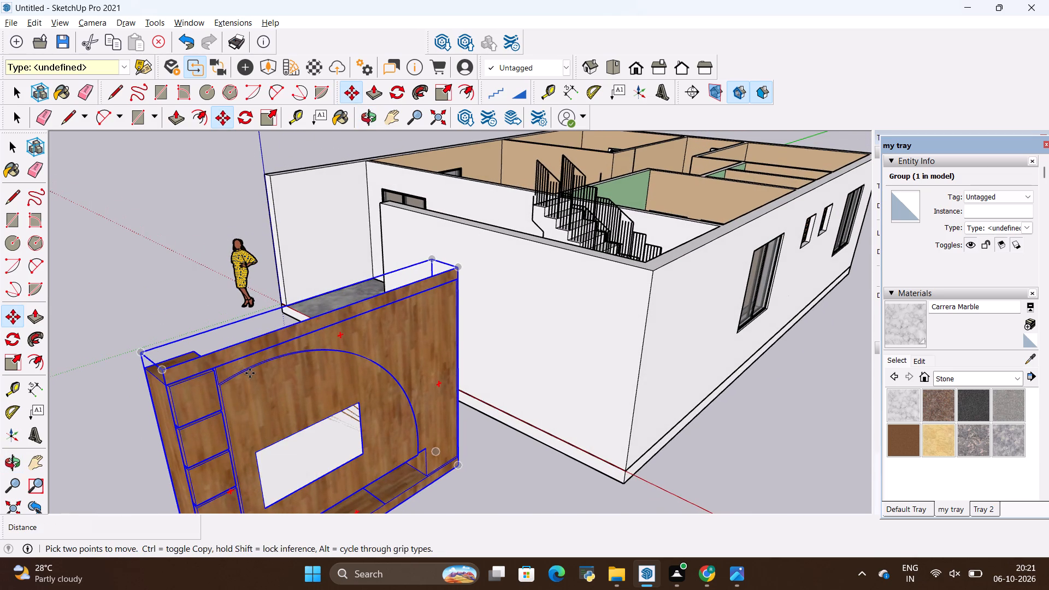
click(289, 372)
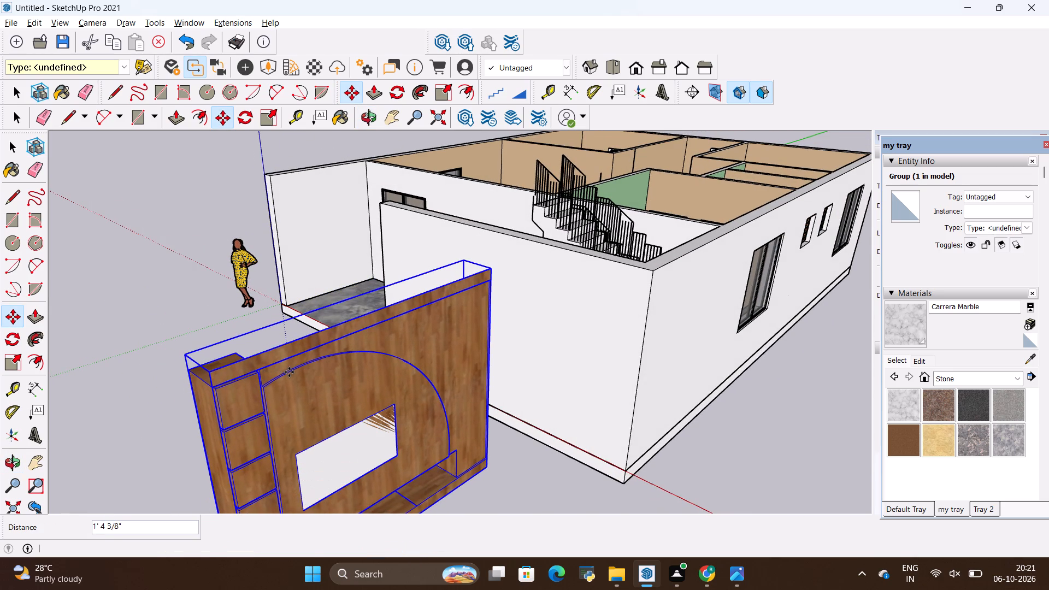
key(space)
Open the nested TV unit group, push/pull the arch face on the back by 1", and repeat the offset on the surrounding panel face.
double_click(324, 398)
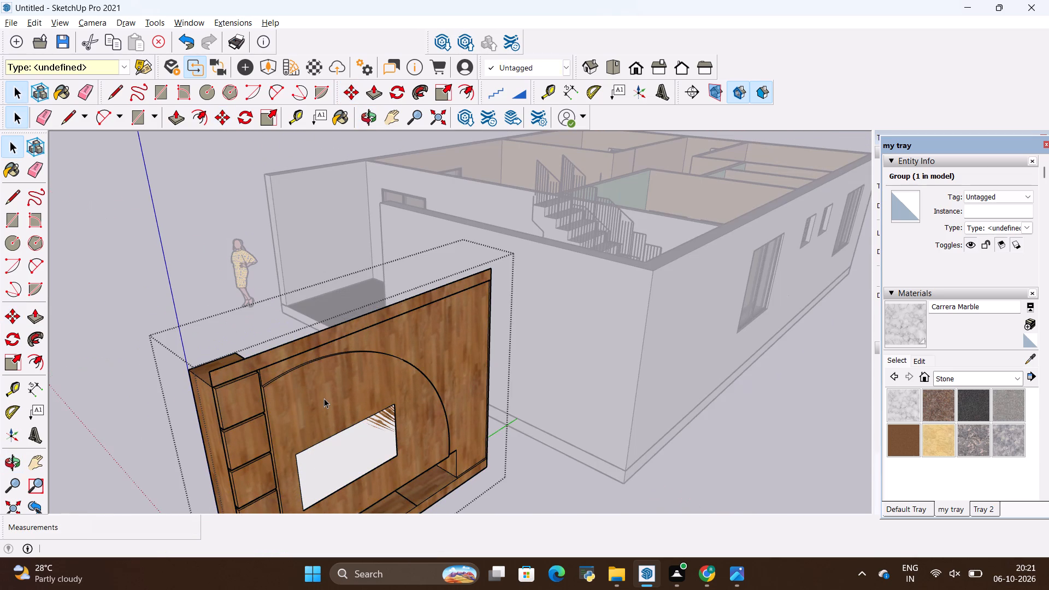
key(p)
click(325, 397)
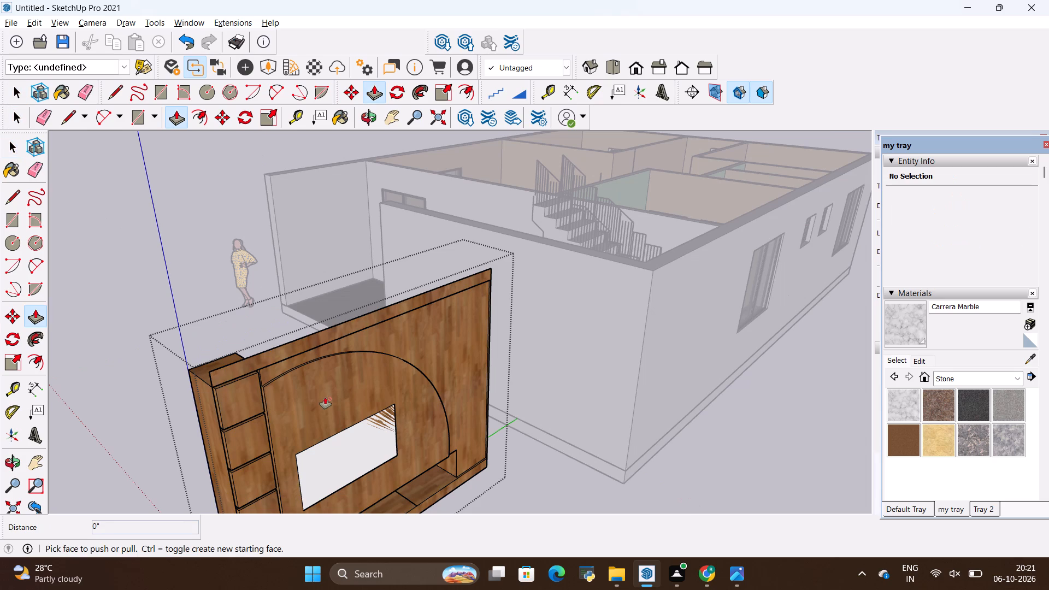
key(p)
click(366, 377)
key(space)
click(375, 369)
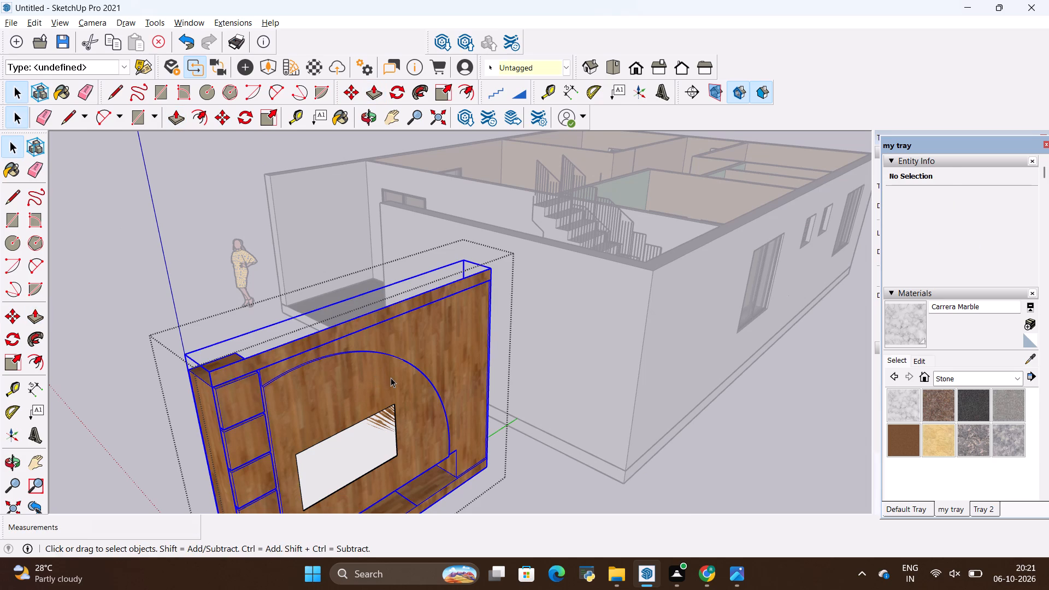
double_click(391, 373)
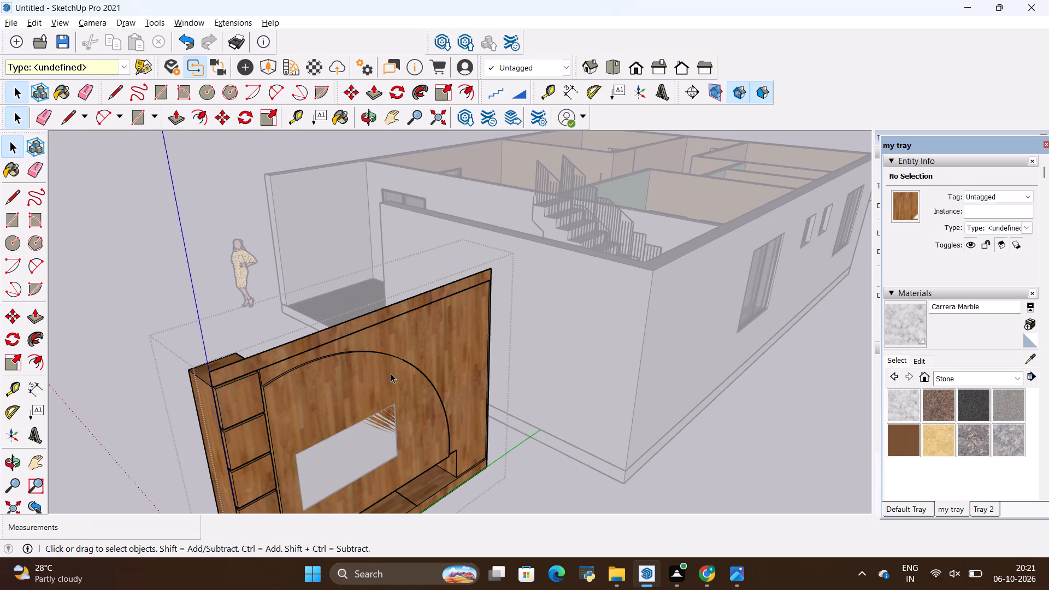
key(p)
click(391, 373)
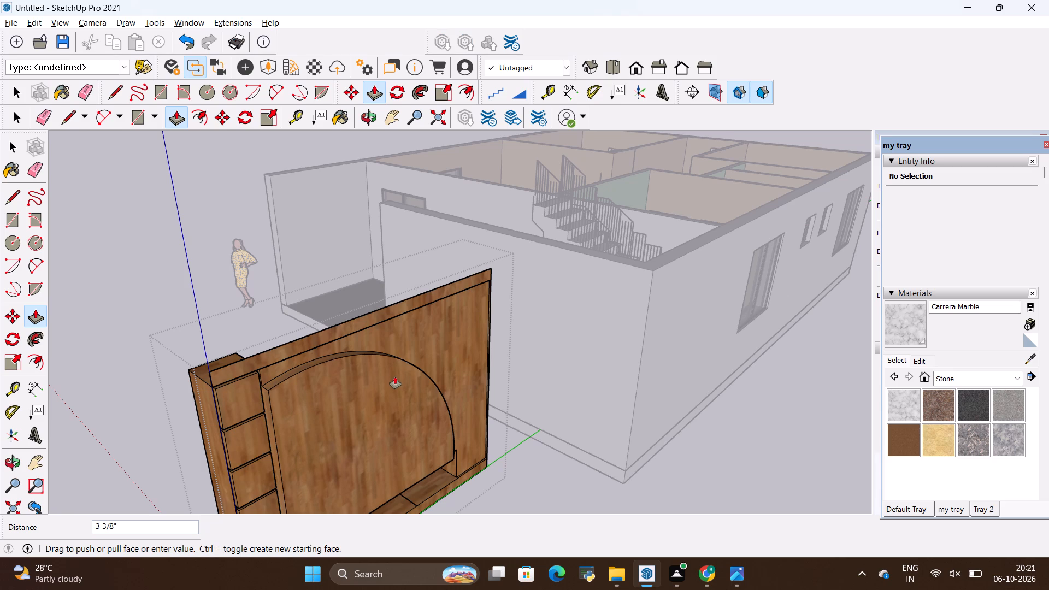
key(BackSpace)
text(1")
key(Return)
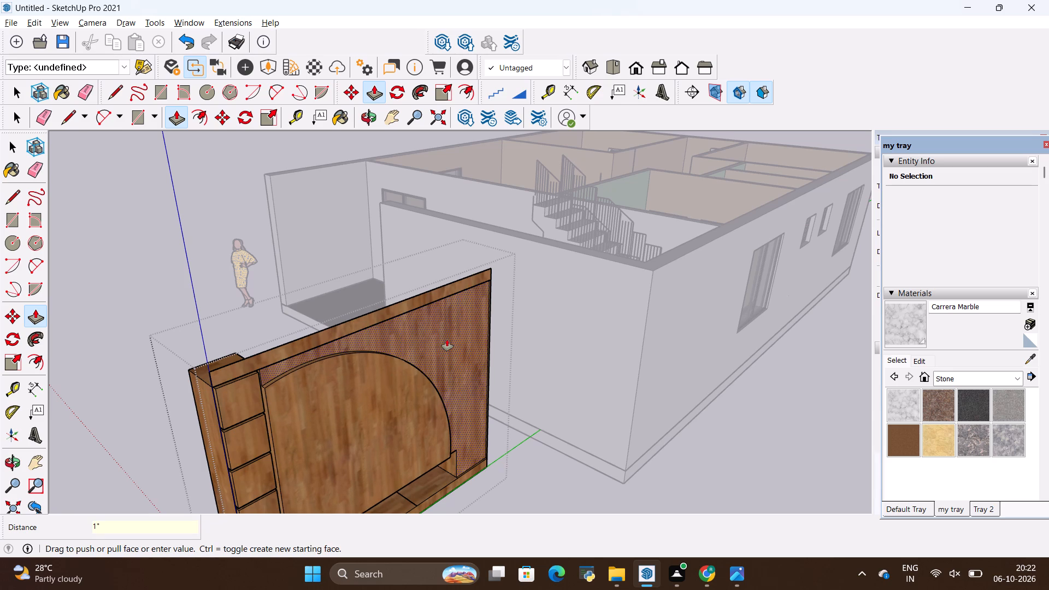
double_click(450, 338)
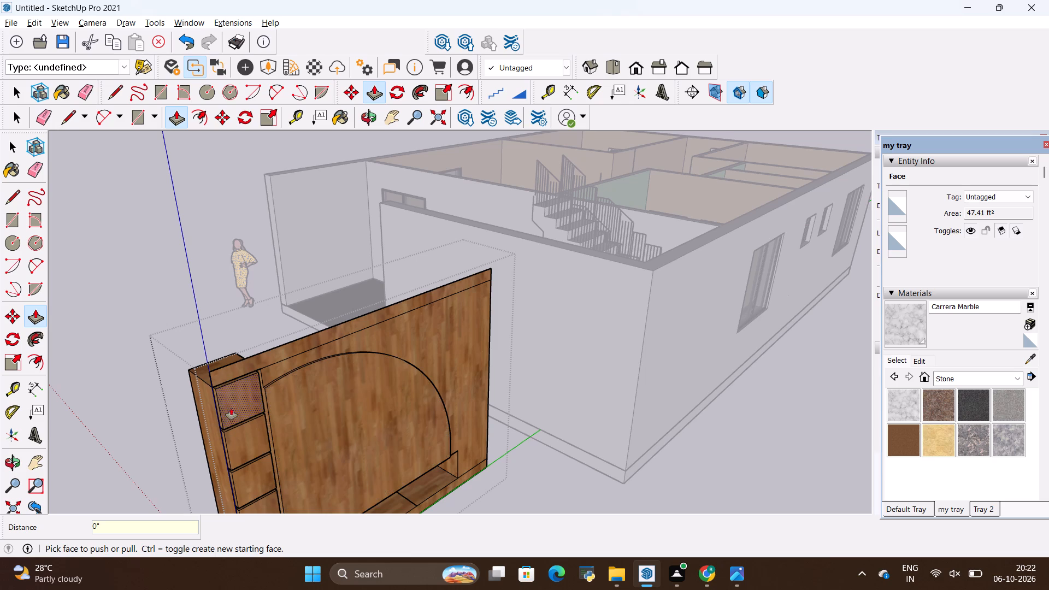
Reopen the TV unit group from the front and paint the arch face behind the TV with Carrera Marble.
scroll(327, 394, down, 6)
scroll(420, 468, up, 6)
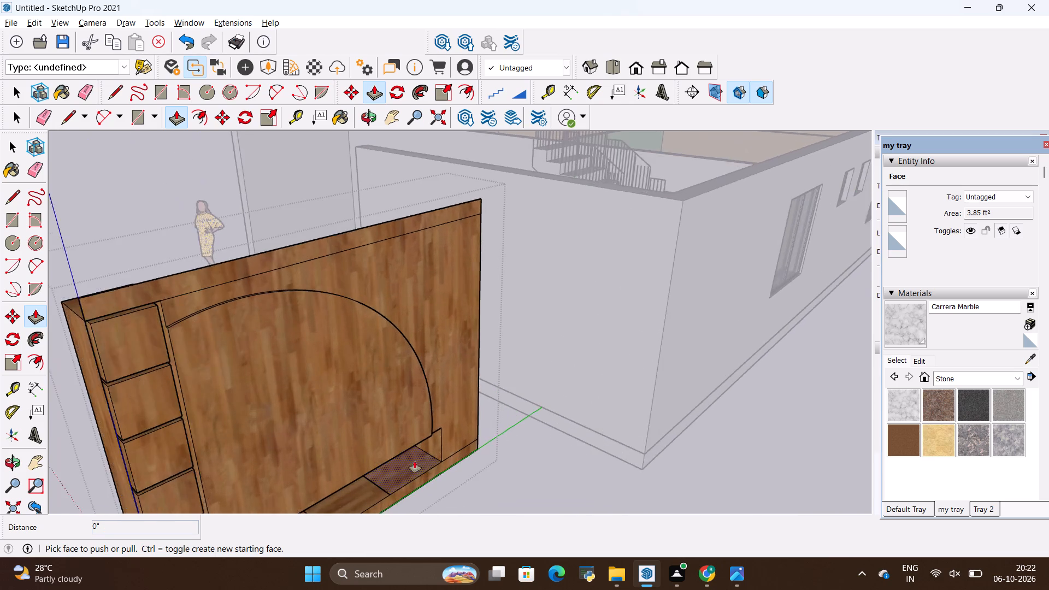
scroll(415, 461, up, 2)
scroll(426, 444, down, 12)
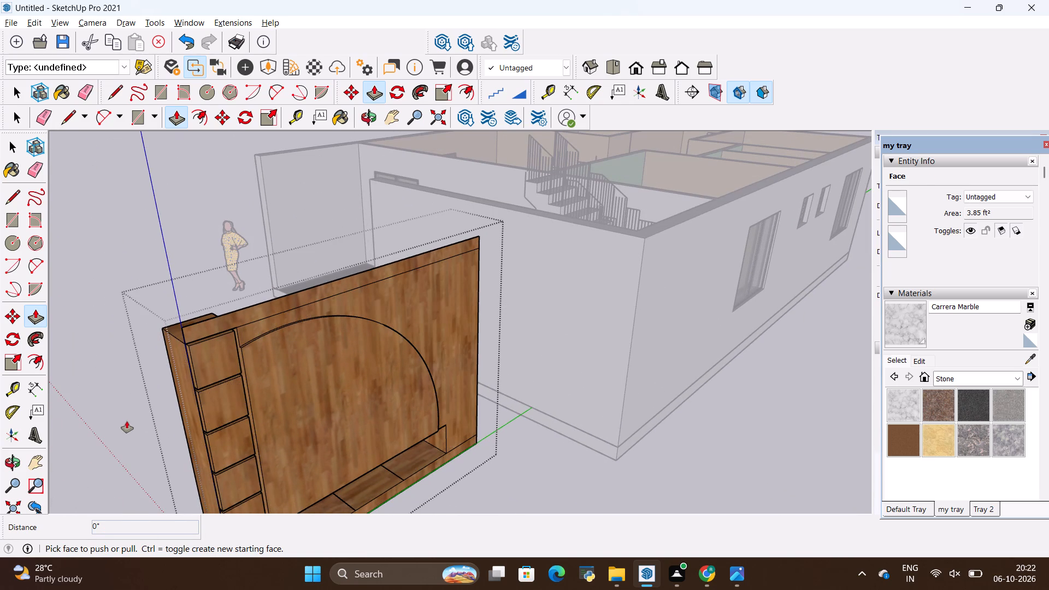
middle_drag(97, 421, 558, 442)
scroll(551, 436, down, 4)
scroll(797, 204, up, 6)
key(space)
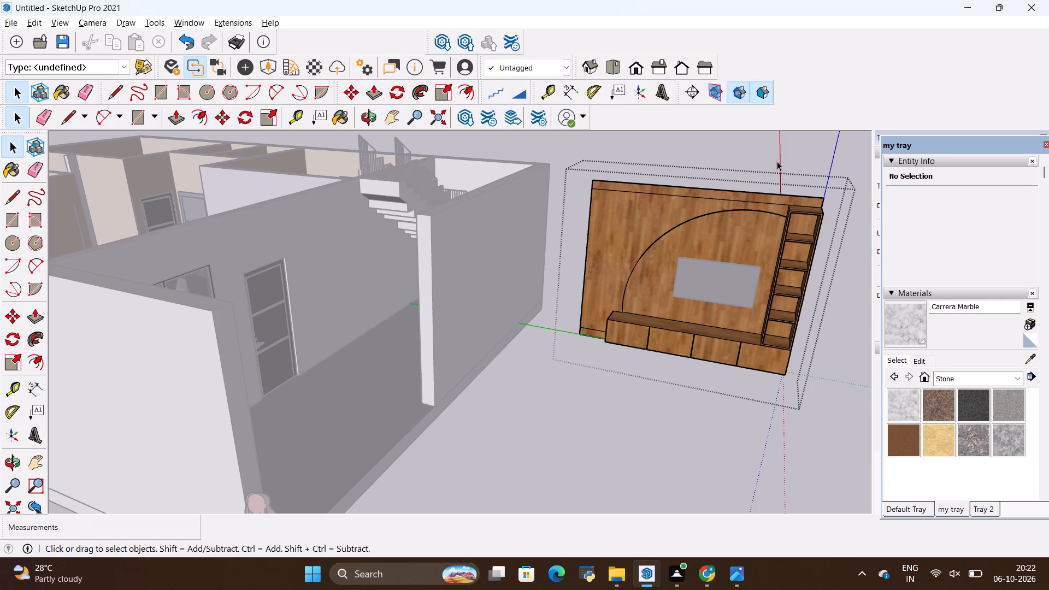
click(777, 158)
click(753, 159)
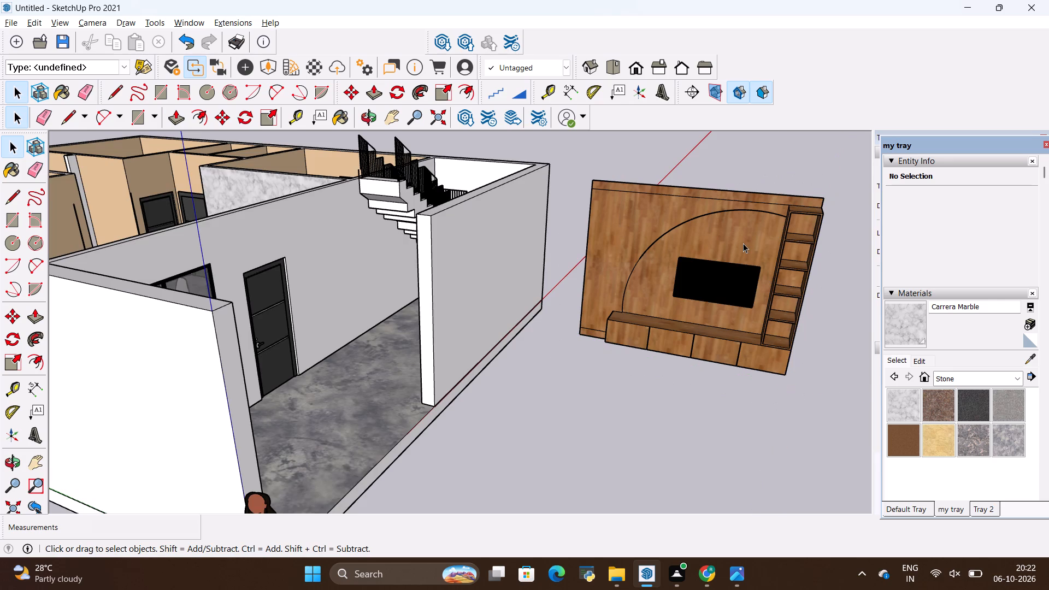
click(743, 243)
click(743, 243)
click(743, 243)
double_click(743, 243)
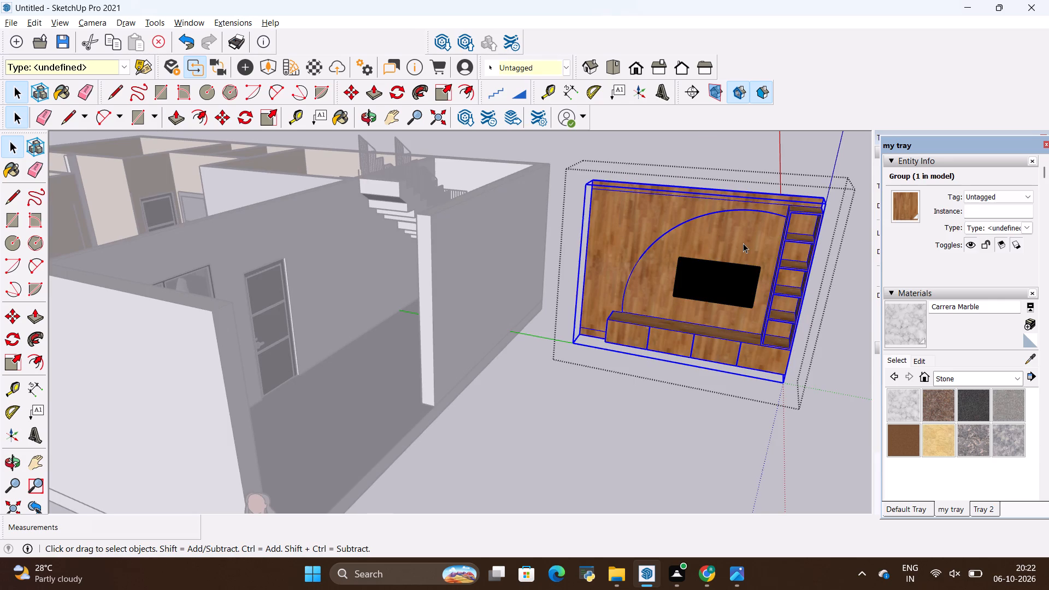
click(743, 243)
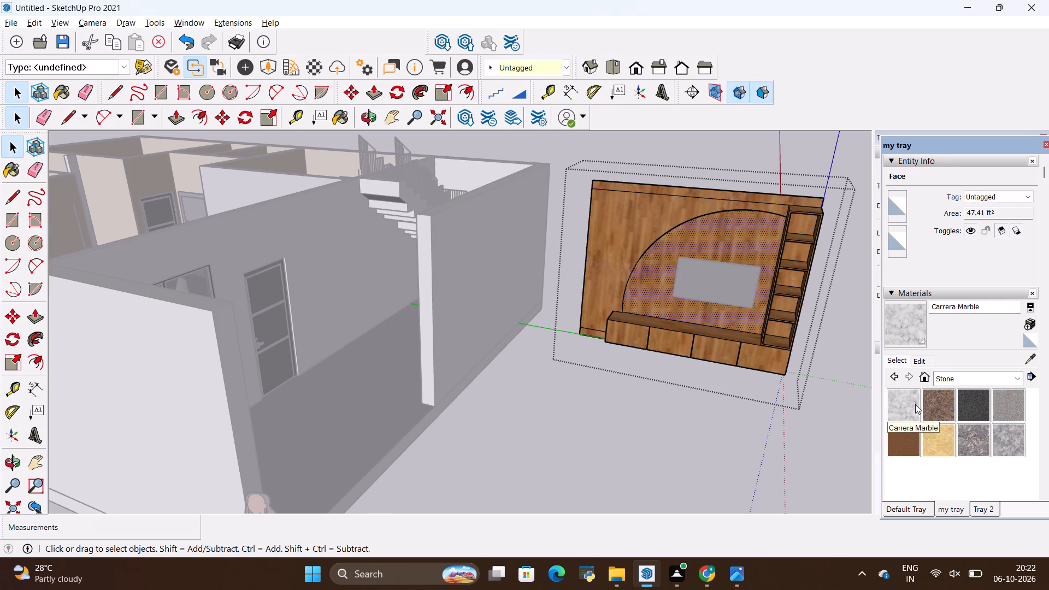
click(915, 404)
click(757, 269)
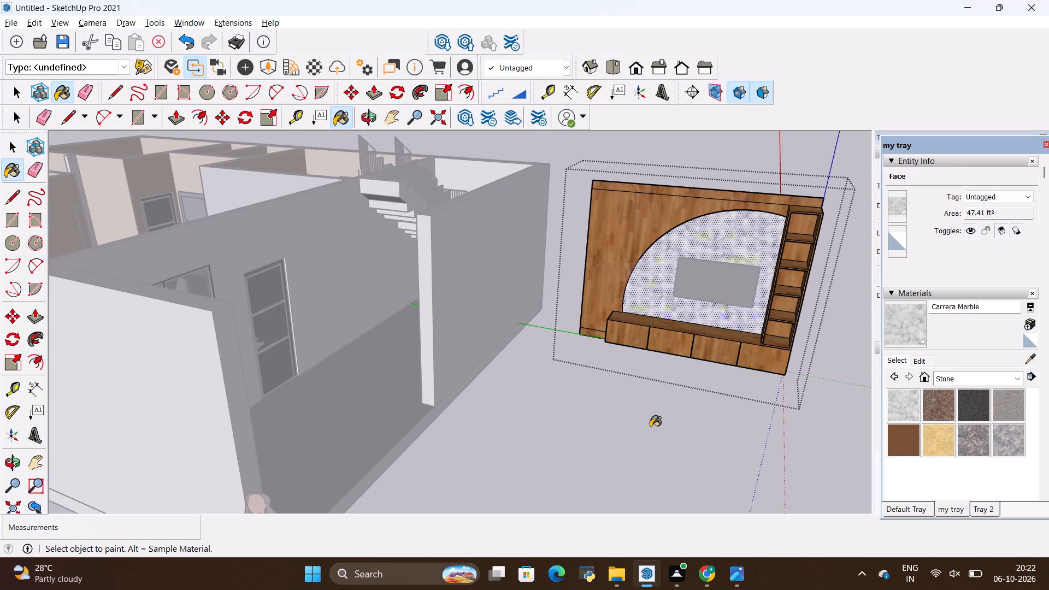
Check the reference image, and paint the console drawer front below the shelf tower with 0005_LightPink from the Colors-Named collection.
key(alt+Tab)
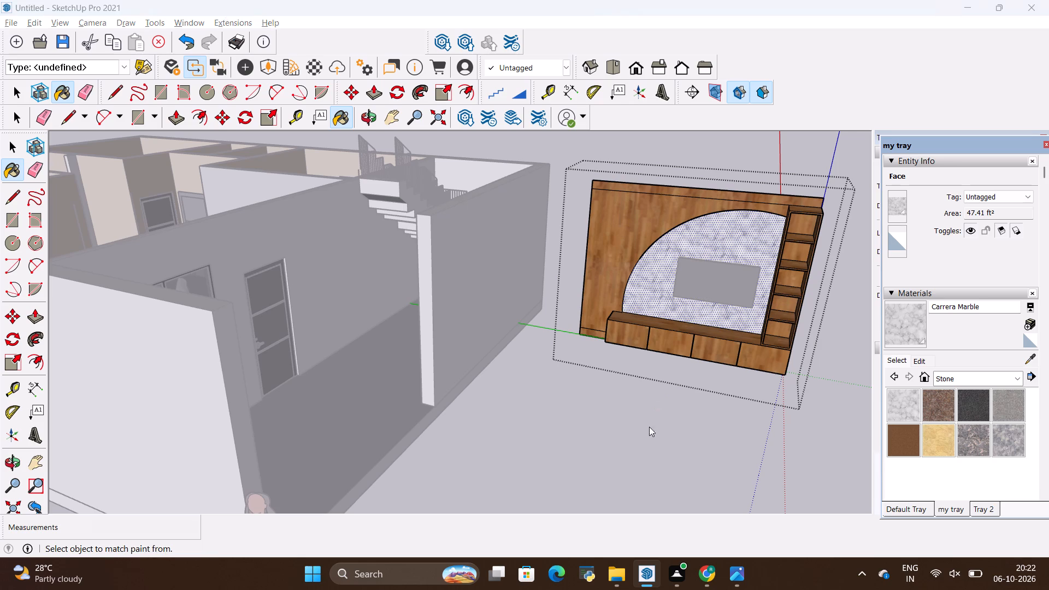
key(alt+Tab)
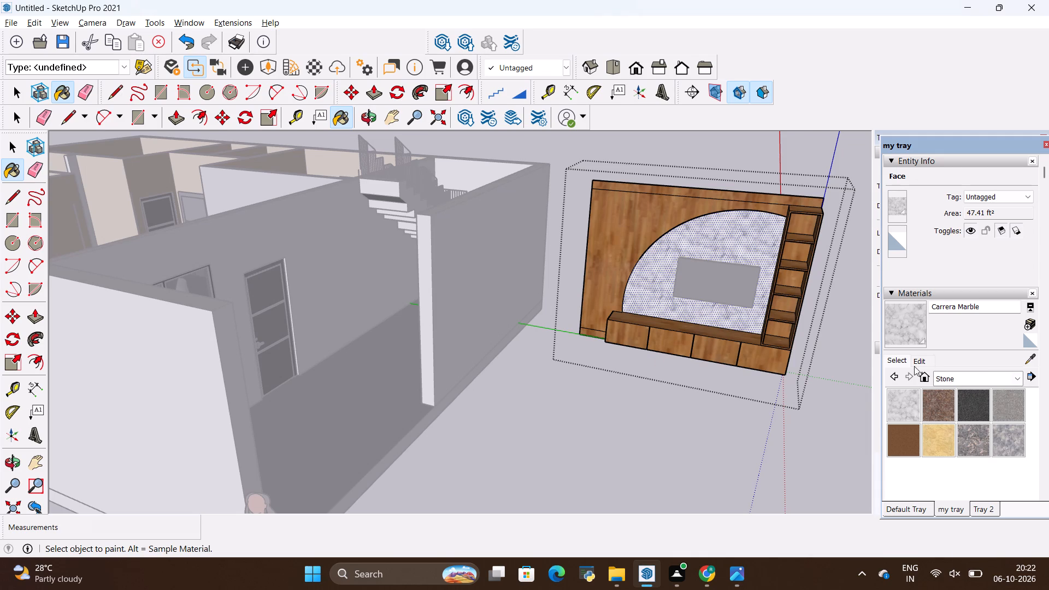
click(900, 364)
click(951, 385)
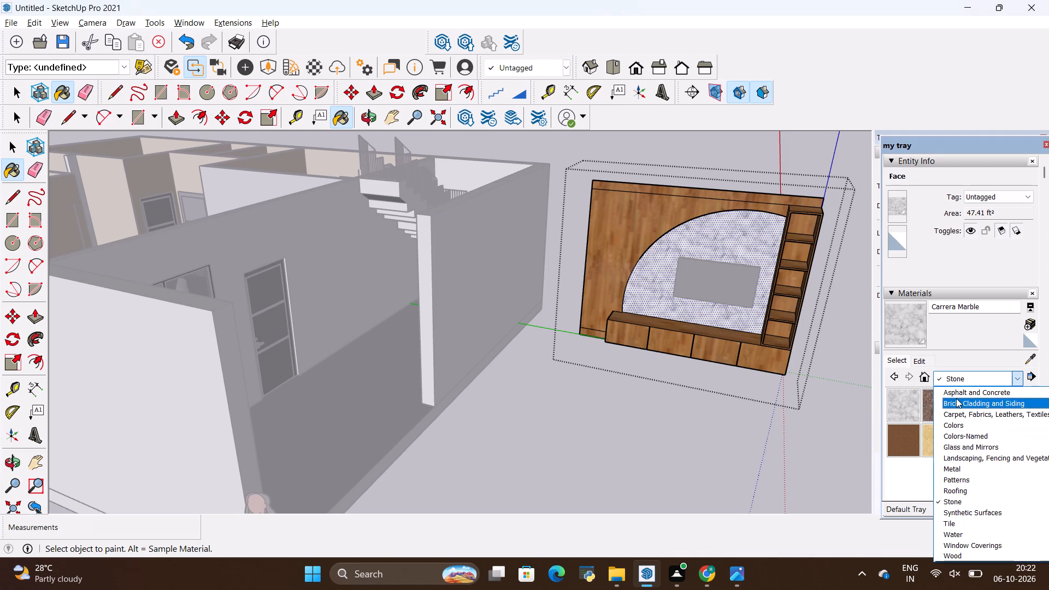
click(957, 435)
scroll(989, 433, down, 4)
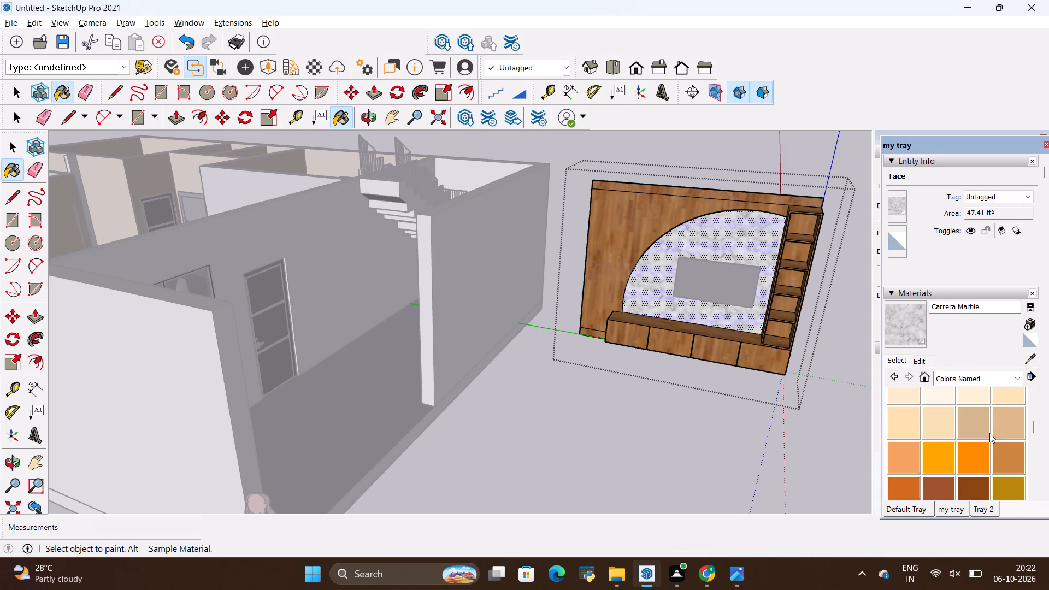
scroll(989, 433, down, 1)
scroll(986, 445, up, 2)
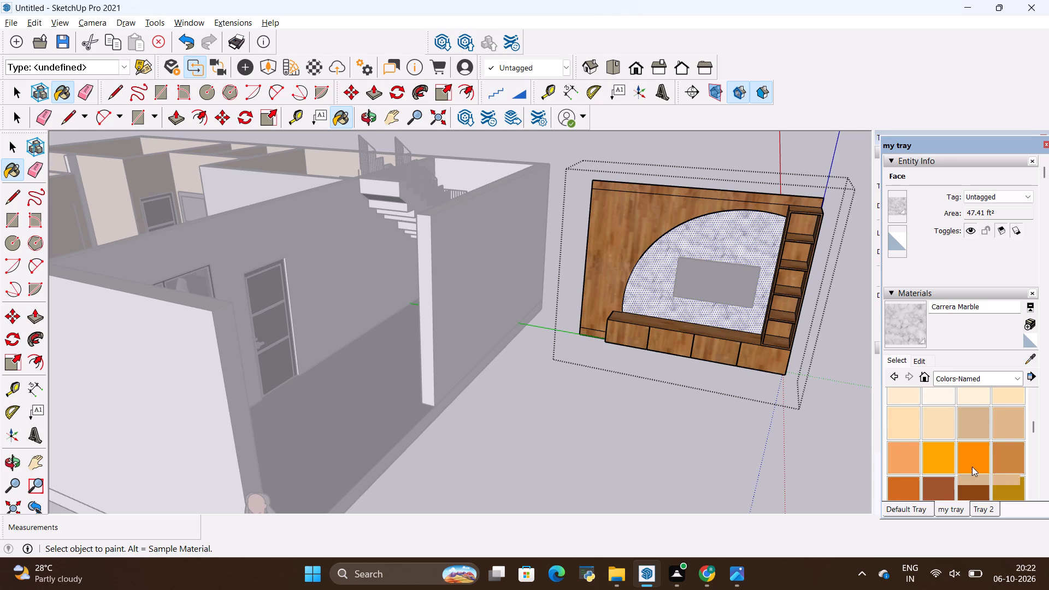
scroll(976, 411, up, 3)
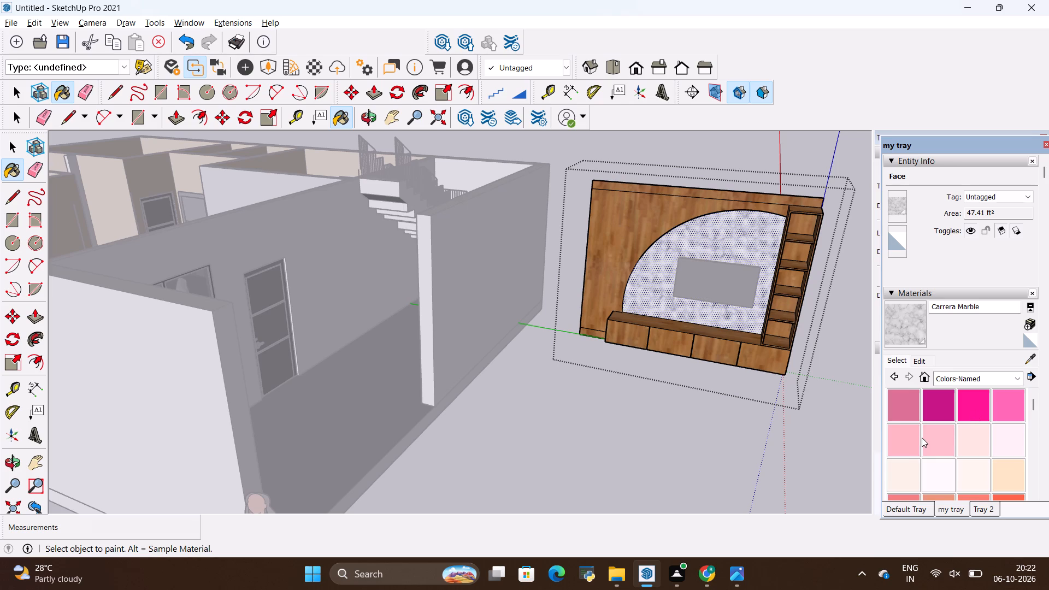
scroll(967, 436, up, 2)
click(906, 439)
scroll(782, 382, up, 12)
click(758, 360)
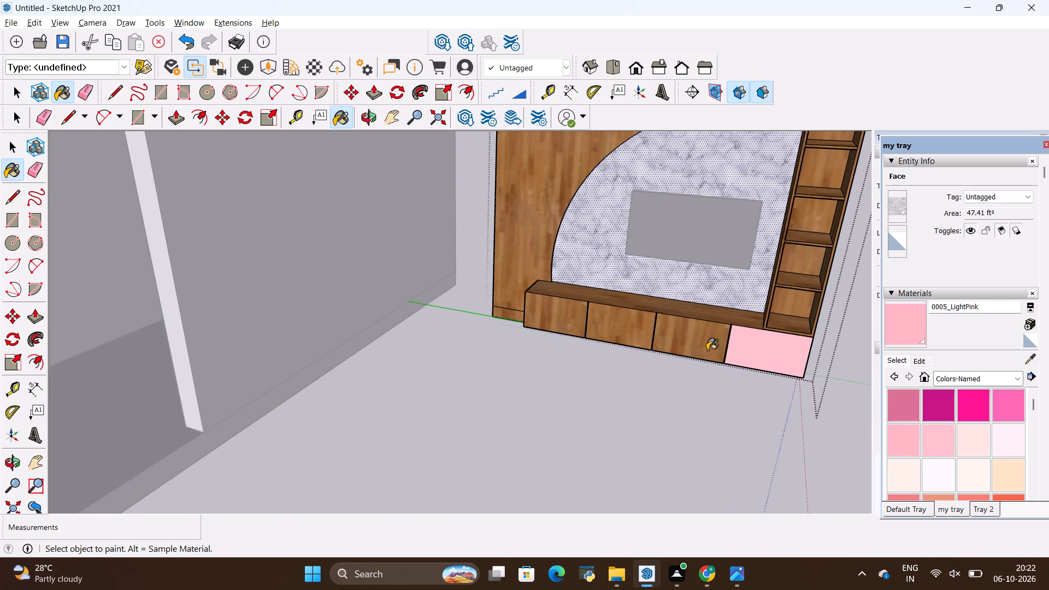
Paint all four console drawer fronts with 0007_MistyRose, compare the unit with the reference image, and close the TV unit group.
click(969, 438)
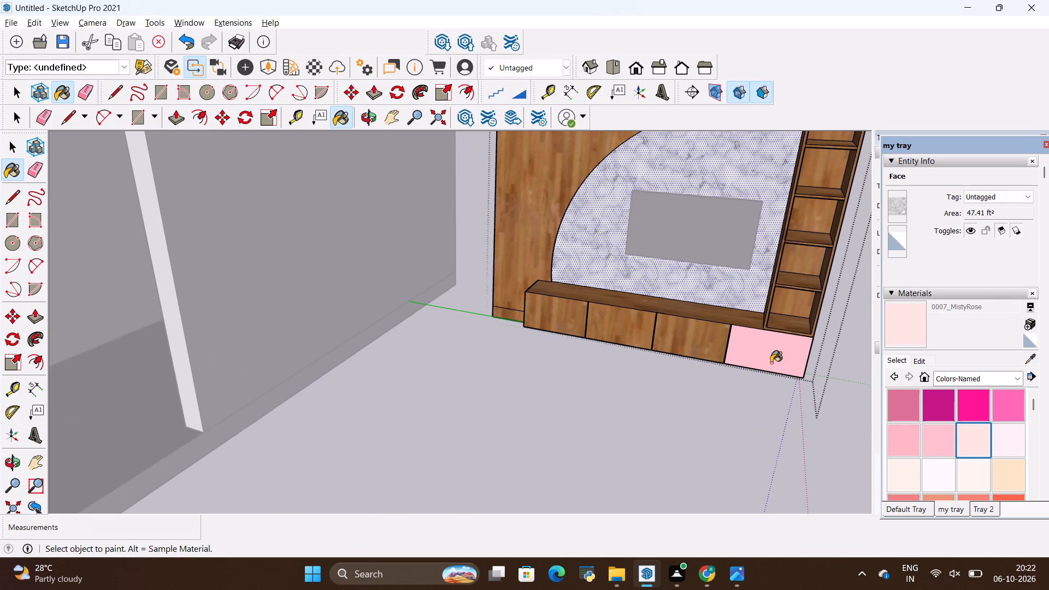
click(771, 363)
click(708, 349)
click(617, 337)
click(590, 331)
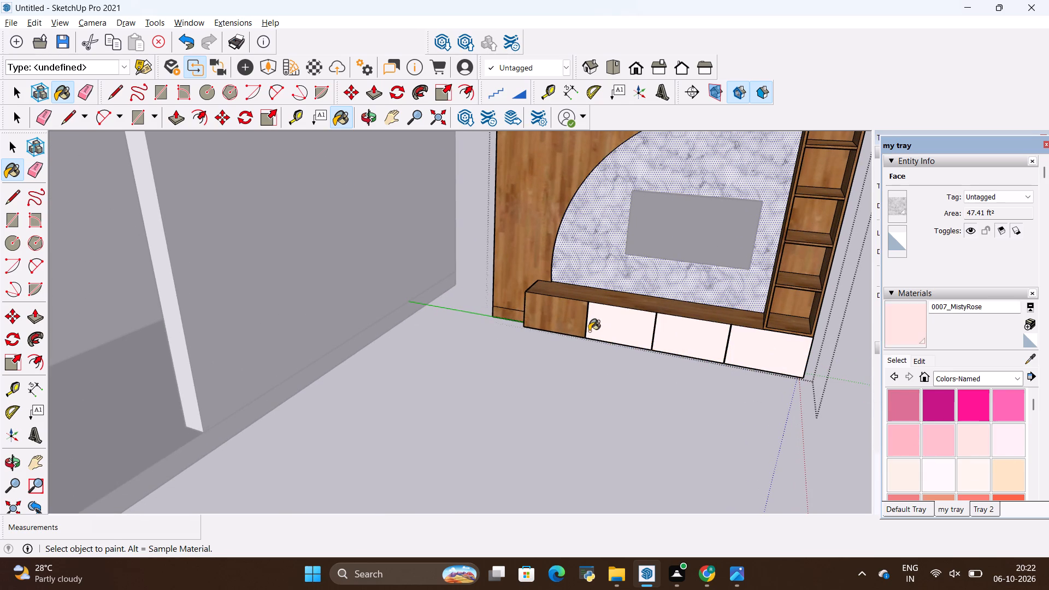
click(558, 324)
scroll(551, 355, down, 12)
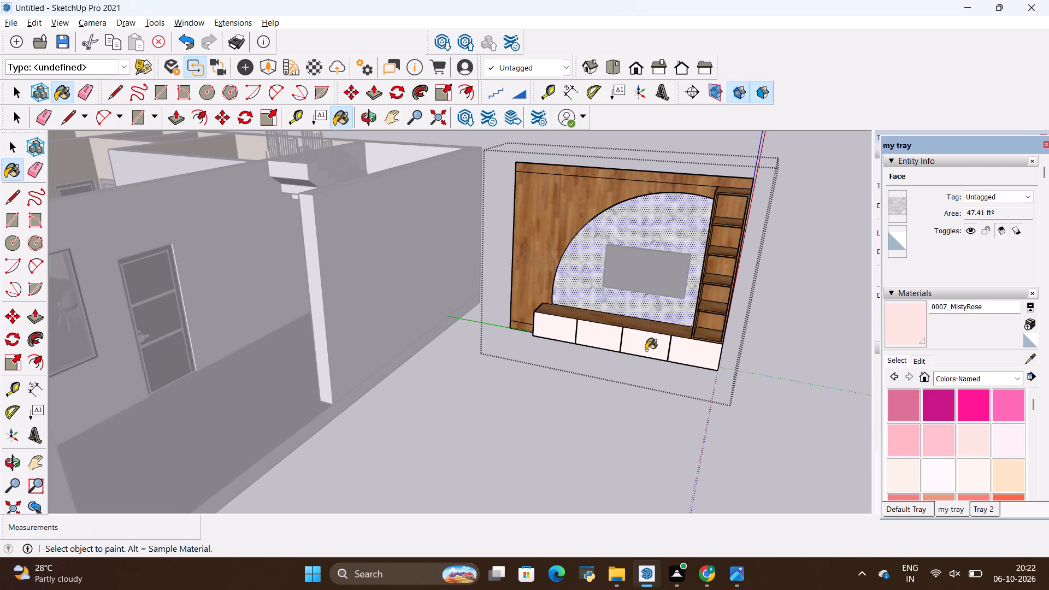
key(alt+Tab)
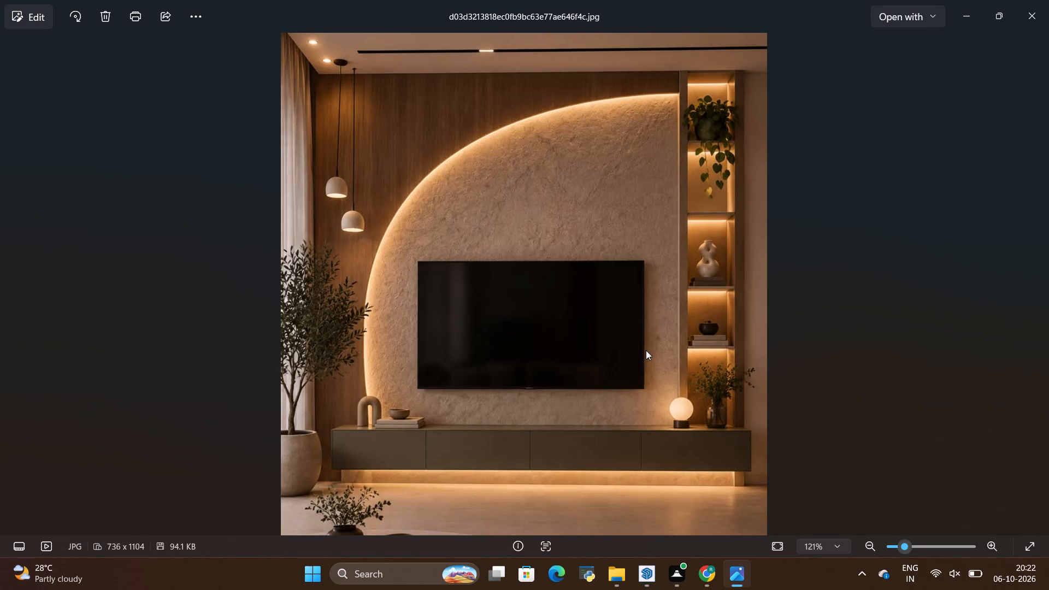
key(alt+Tab)
key(alt+Tab)
key(alt+Tab)
key(space)
click(755, 337)
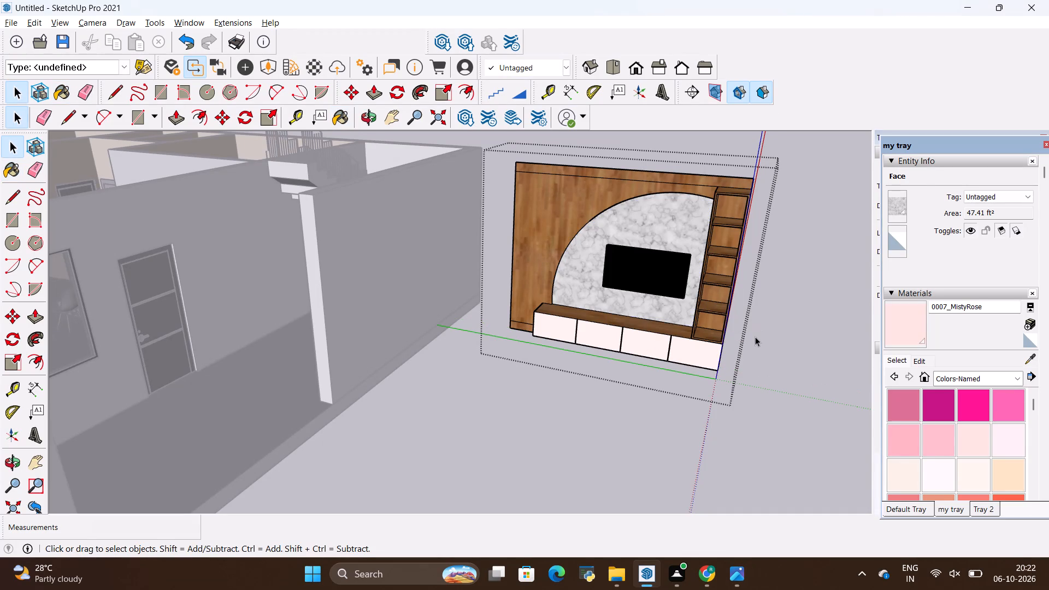
click(755, 337)
Move the whole TV unit group by its top back corner about 26' into the dining room, onto the marble partition wall's top corner.
scroll(677, 347, down, 5)
middle_drag(639, 445, 713, 438)
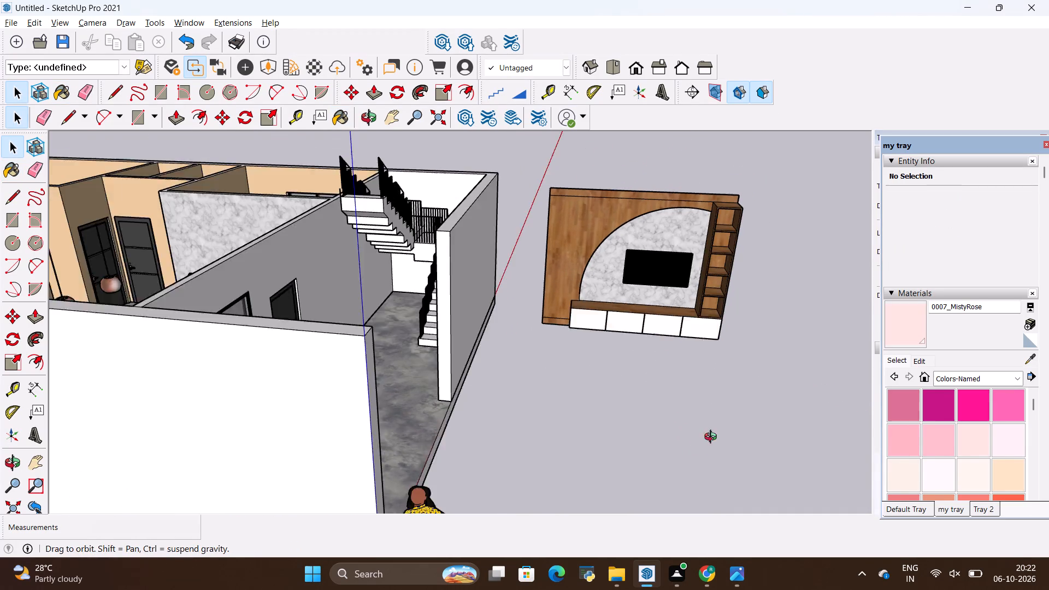
middle_drag(713, 438, 723, 427)
key(space)
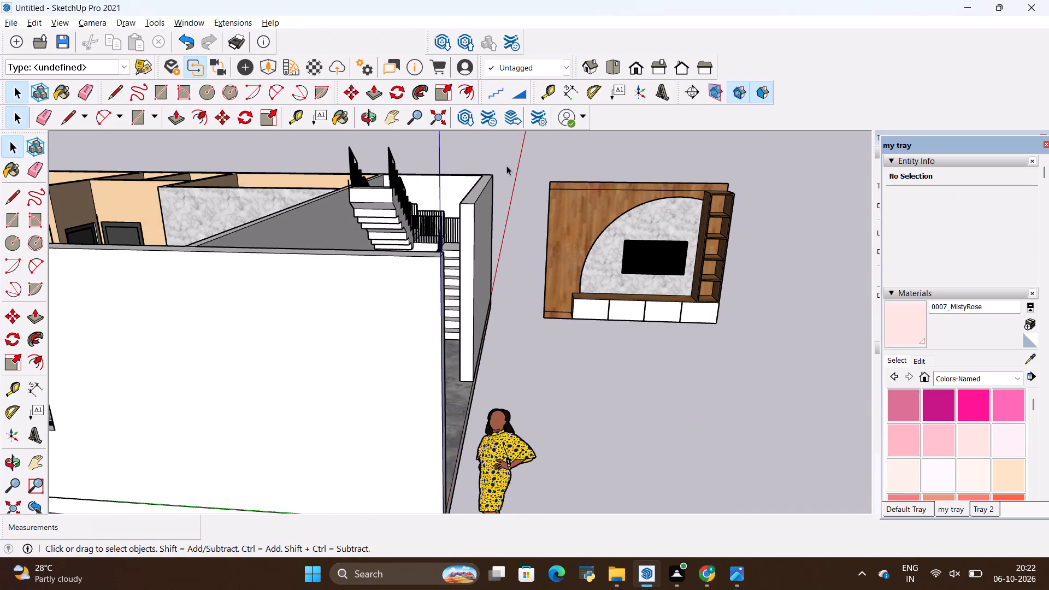
drag(532, 152, 752, 382)
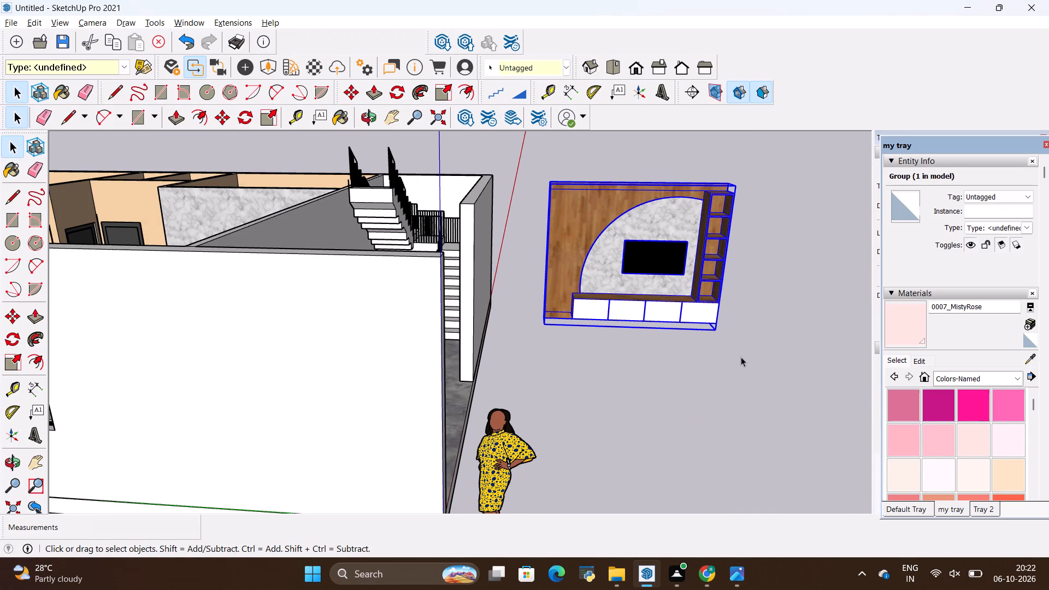
middle_drag(741, 357, 539, 447)
key(m)
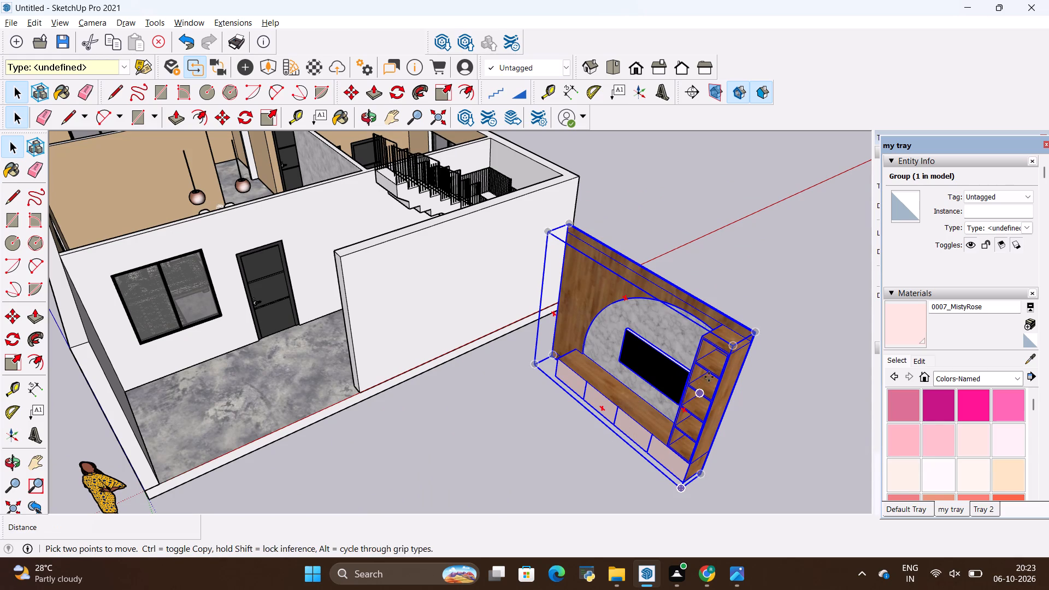
click(763, 334)
scroll(771, 384, down, 7)
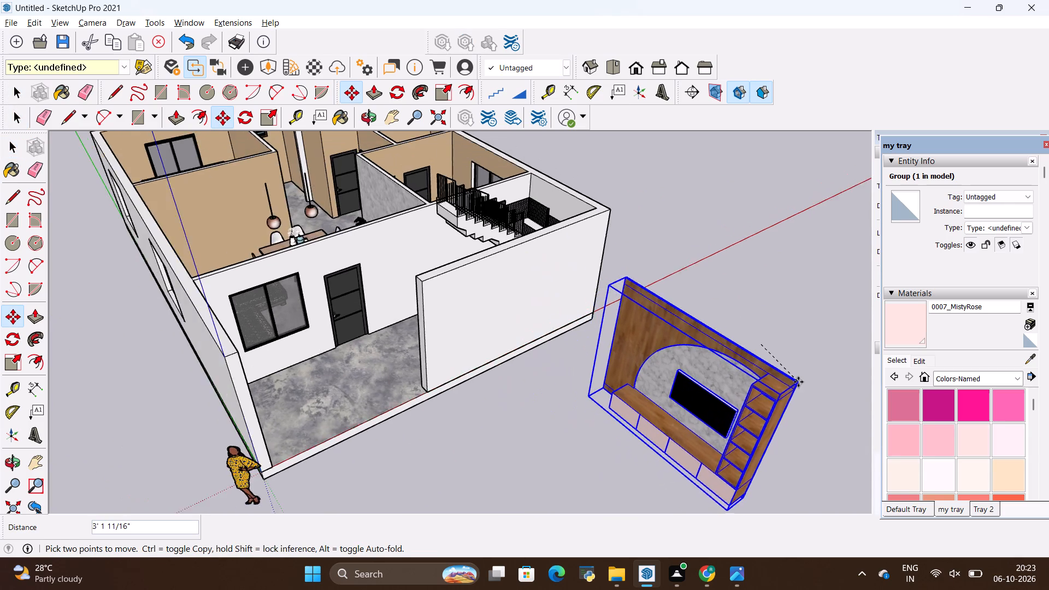
scroll(798, 382, down, 13)
scroll(527, 220, up, 3)
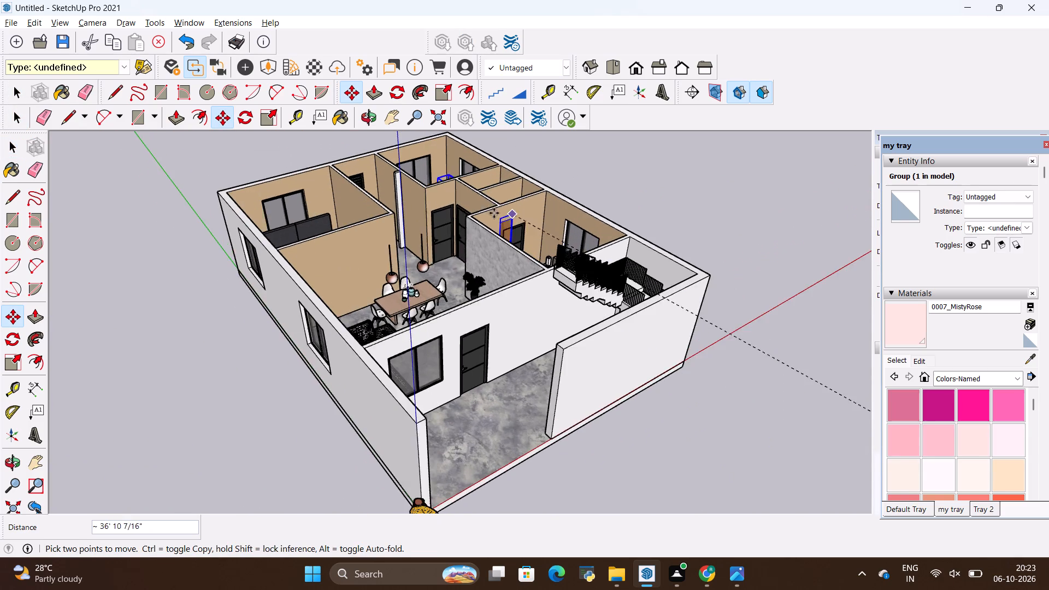
scroll(494, 213, up, 20)
scroll(567, 236, up, 1)
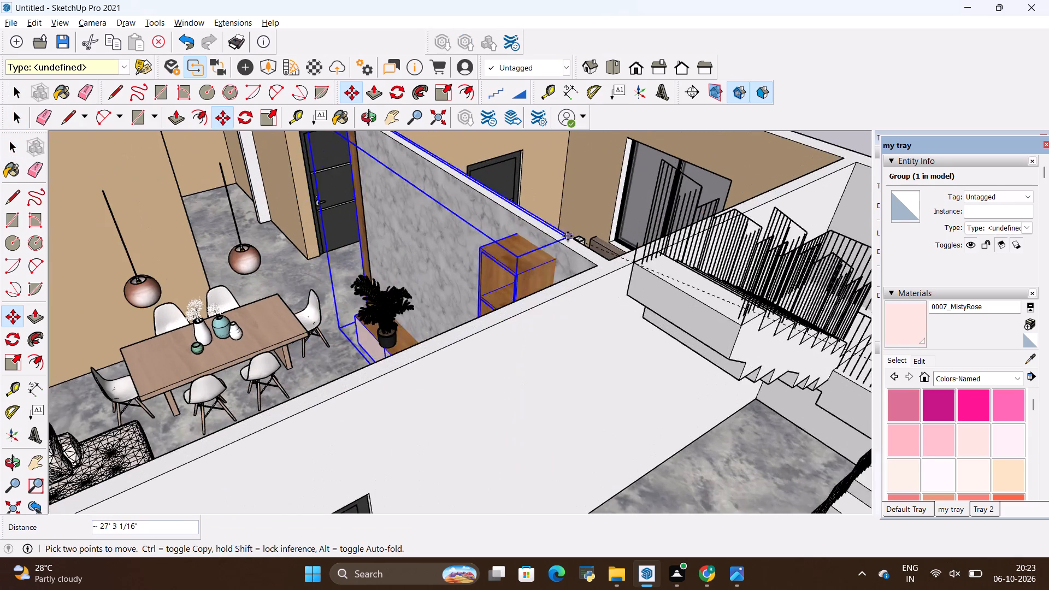
click(595, 269)
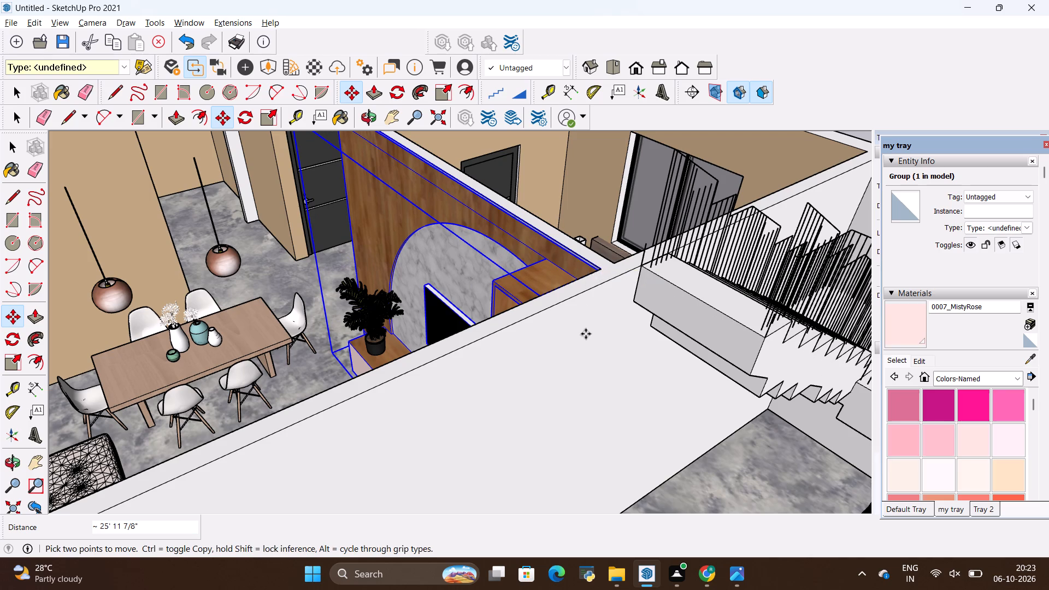
Examine the placed TV unit from above, close up and through the room to check its fit against the partition wall and floor.
scroll(586, 338, down, 5)
middle_drag(511, 386, 755, 306)
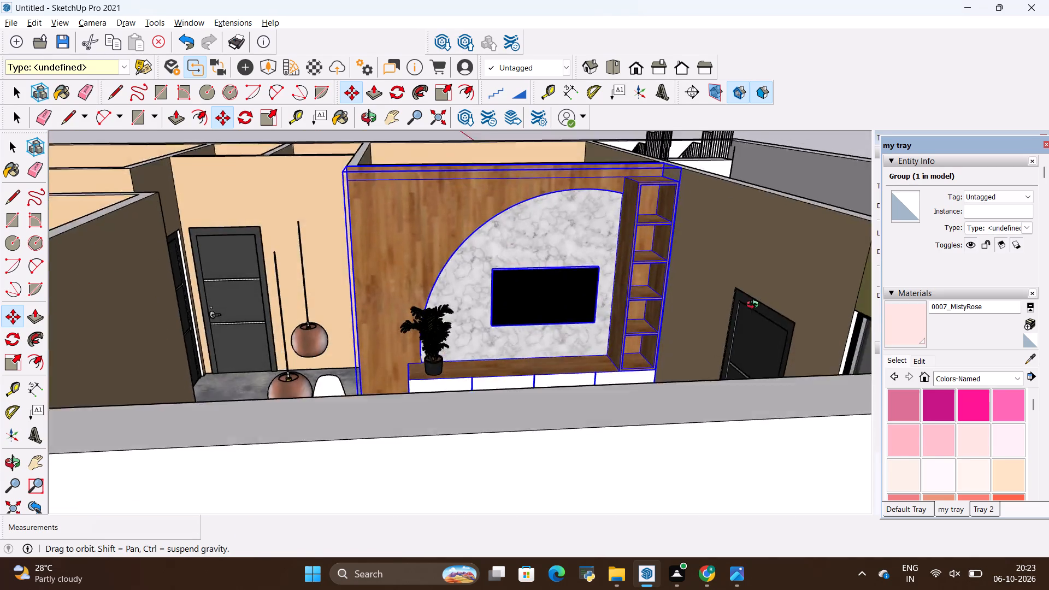
middle_drag(755, 306, 715, 349)
scroll(641, 429, up, 3)
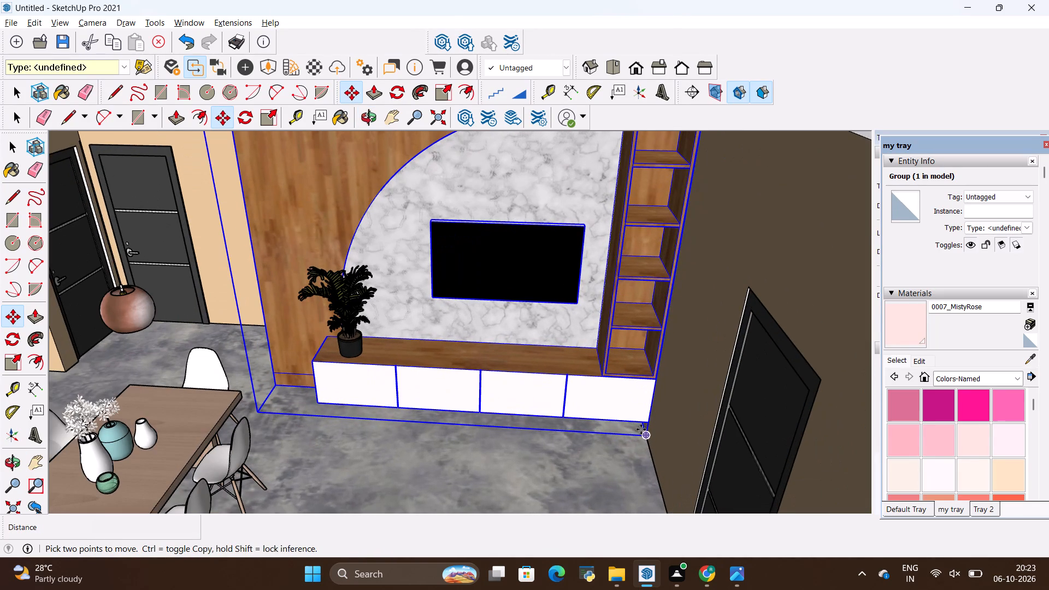
middle_drag(590, 420, 599, 402)
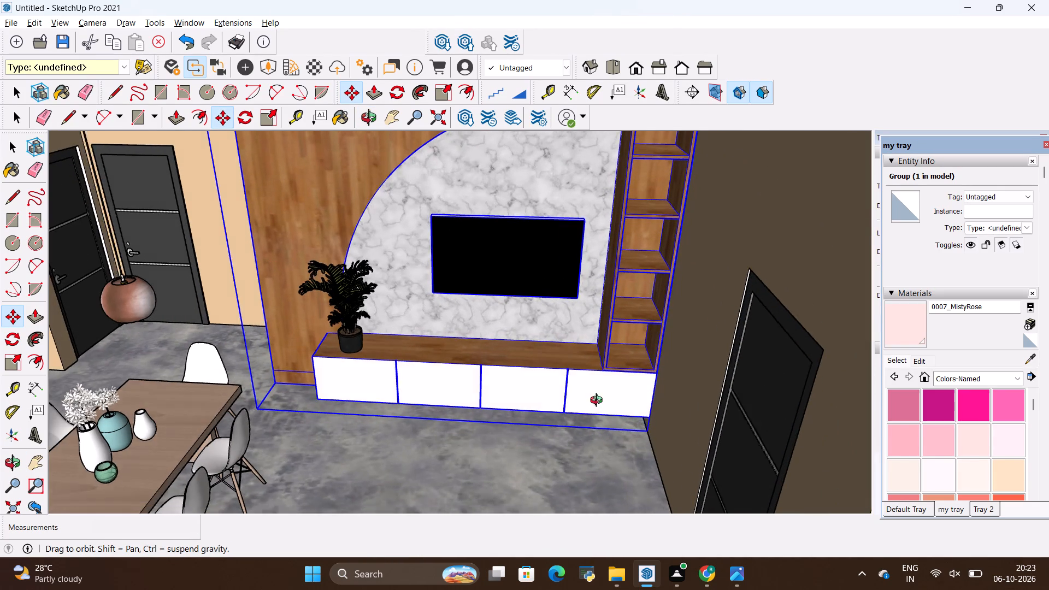
middle_drag(599, 402, 607, 424)
scroll(596, 428, down, 5)
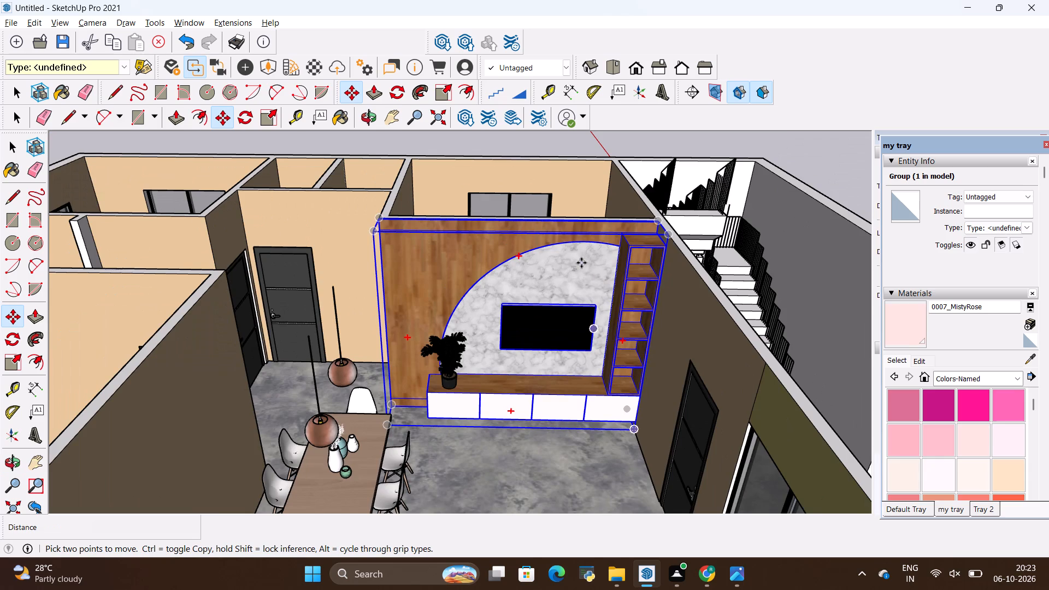
scroll(581, 262, up, 3)
scroll(596, 388, up, 1)
middle_drag(590, 383, 579, 351)
scroll(515, 194, up, 7)
middle_drag(593, 344, 564, 410)
scroll(594, 344, up, 1)
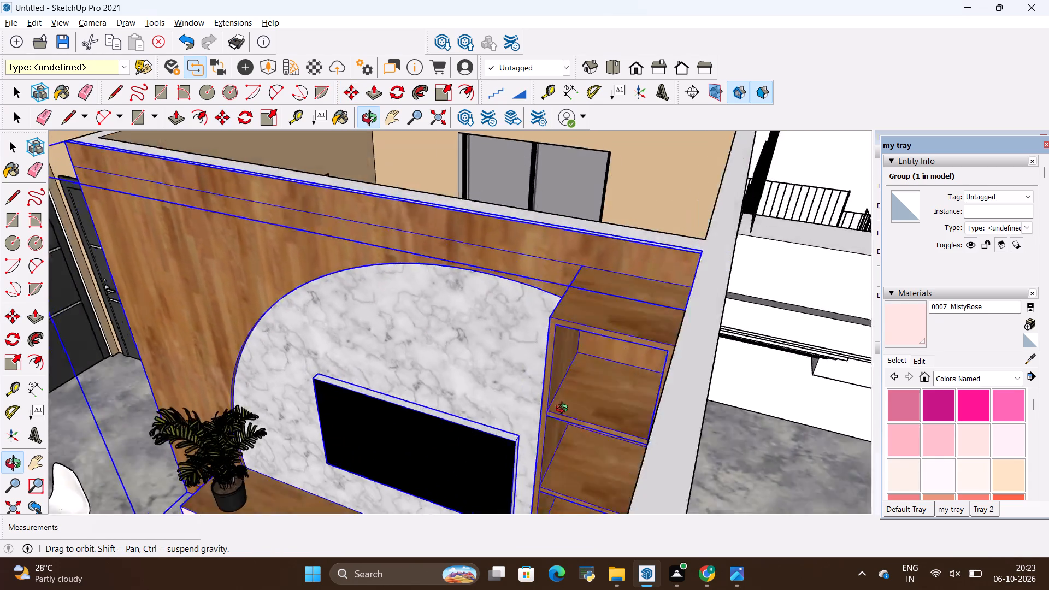
middle_drag(564, 410, 575, 398)
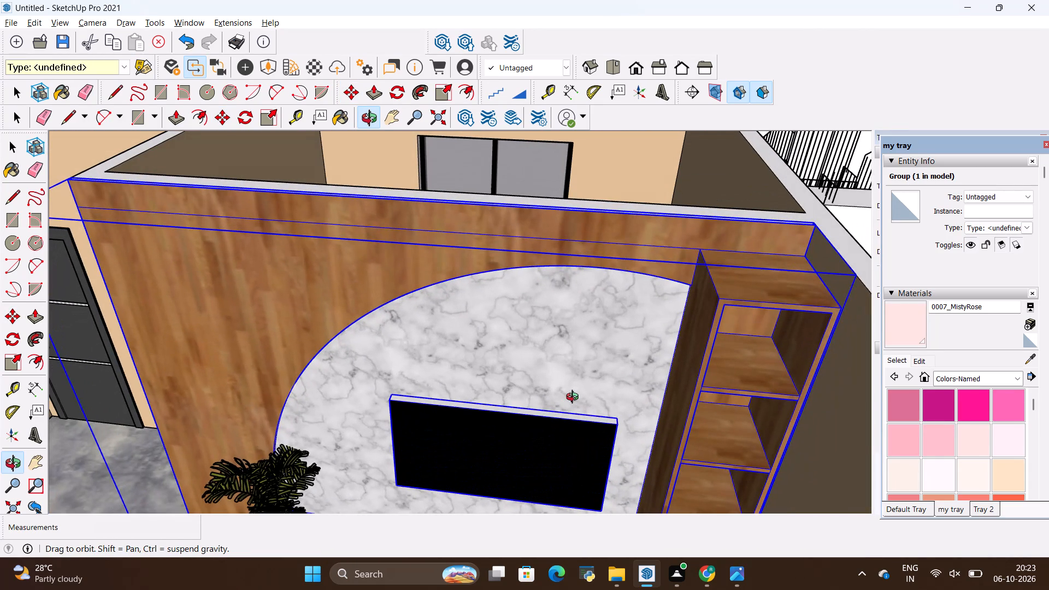
middle_drag(575, 398, 597, 323)
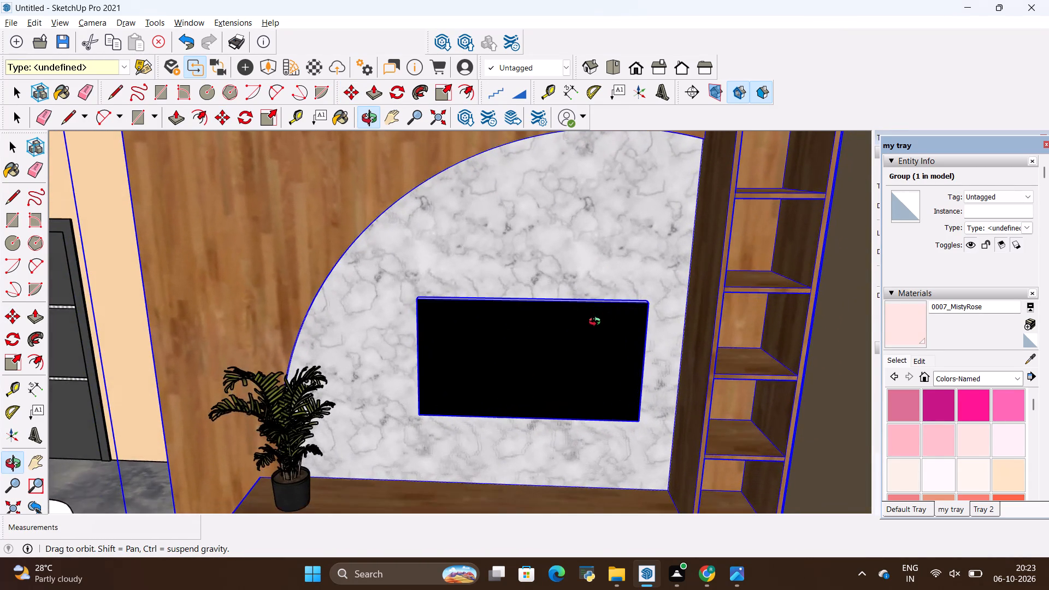
middle_drag(597, 323, 596, 405)
scroll(526, 384, down, 18)
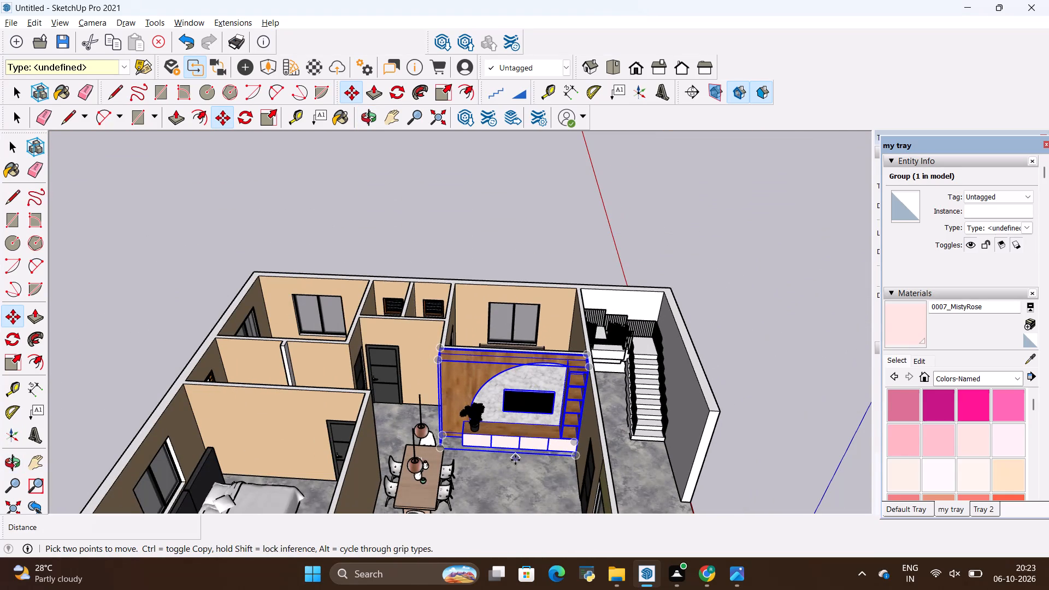
scroll(507, 486, up, 1)
middle_drag(507, 486, 524, 408)
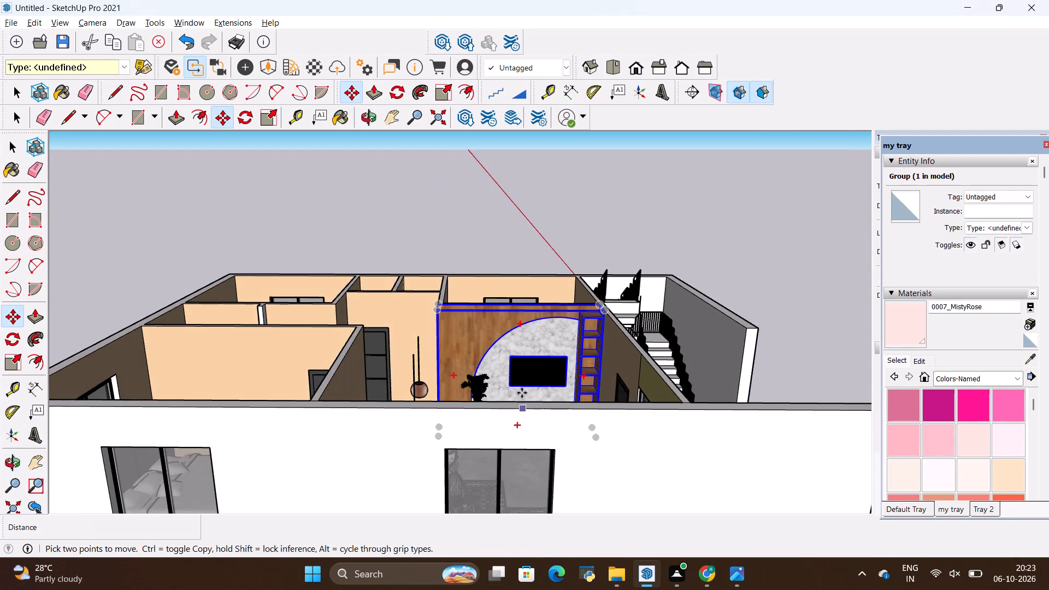
scroll(530, 384, up, 9)
middle_drag(562, 355, 516, 370)
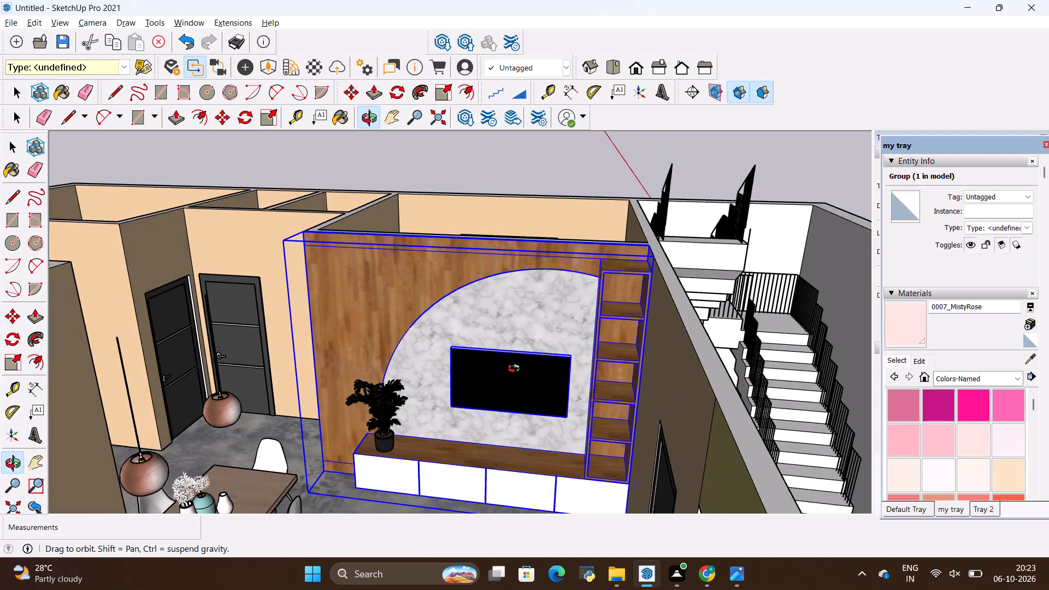
middle_drag(516, 370, 511, 386)
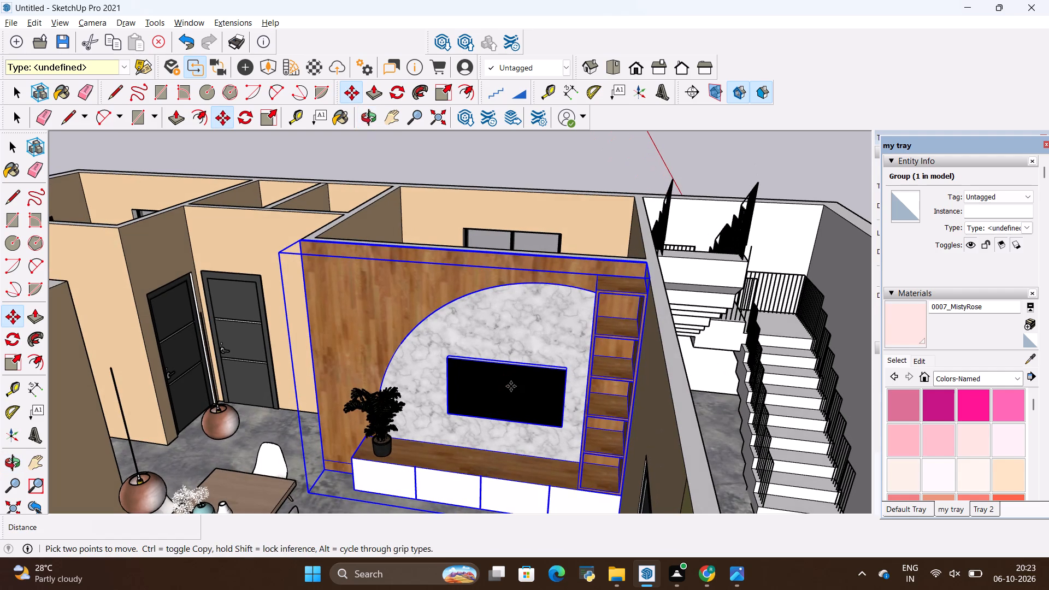
scroll(511, 386, down, 1)
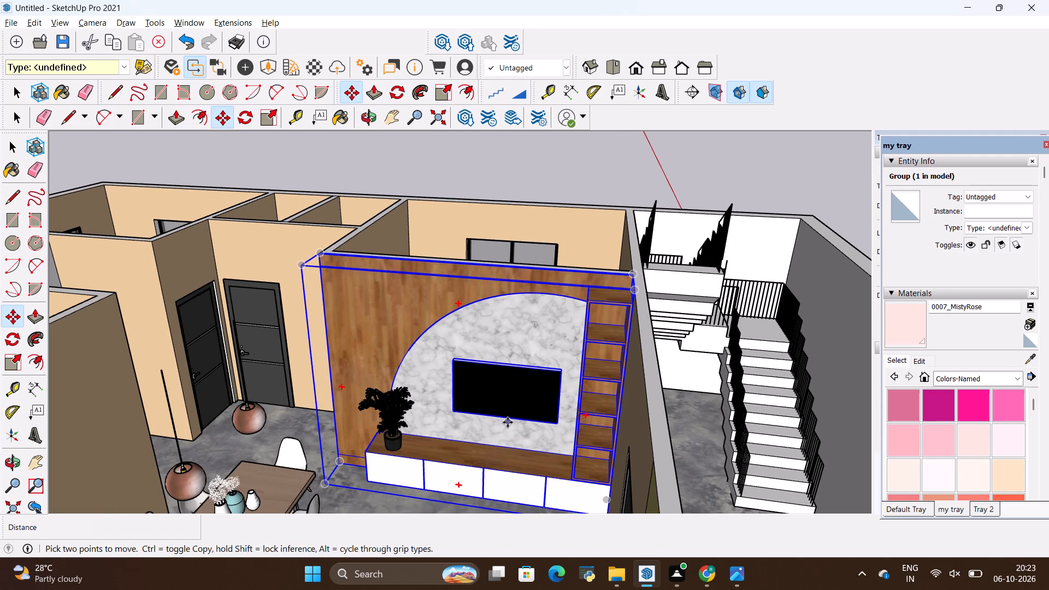
middle_drag(479, 461, 524, 485)
scroll(606, 360, up, 2)
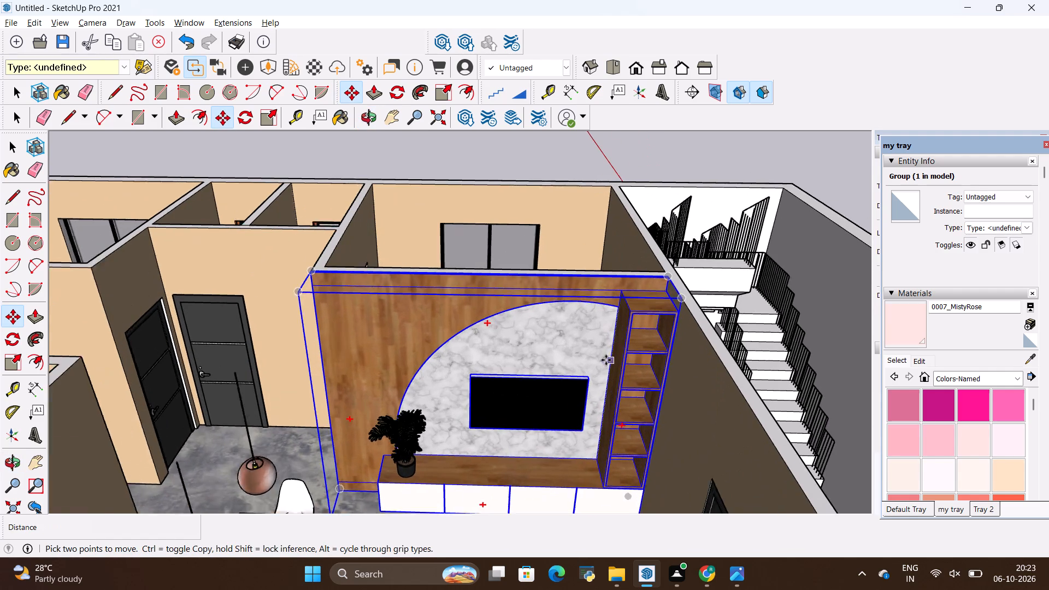
middle_drag(567, 465, 602, 374)
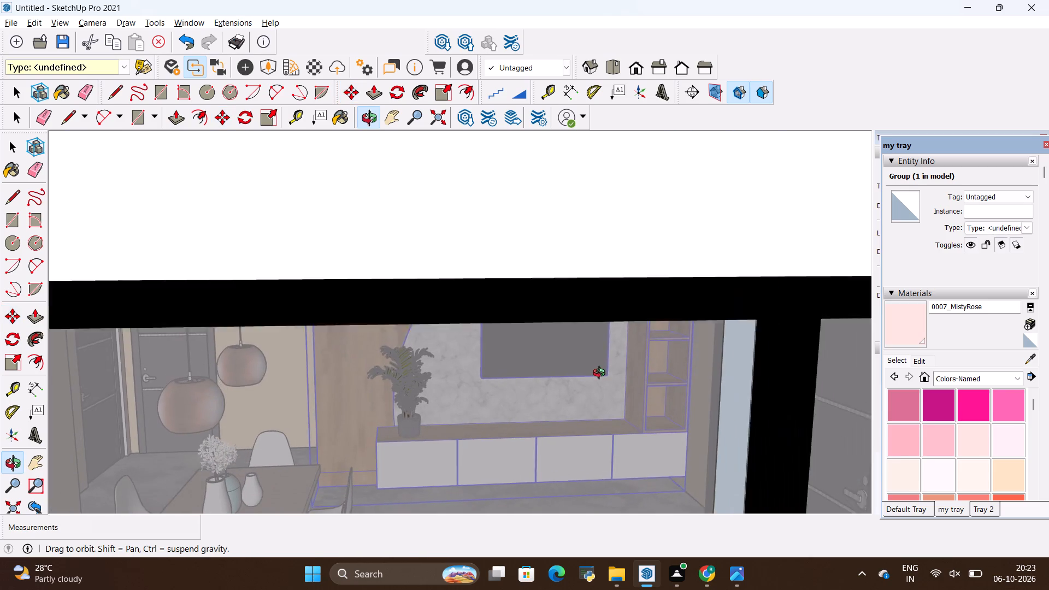
middle_drag(602, 374, 599, 375)
scroll(550, 299, up, 13)
scroll(586, 449, up, 5)
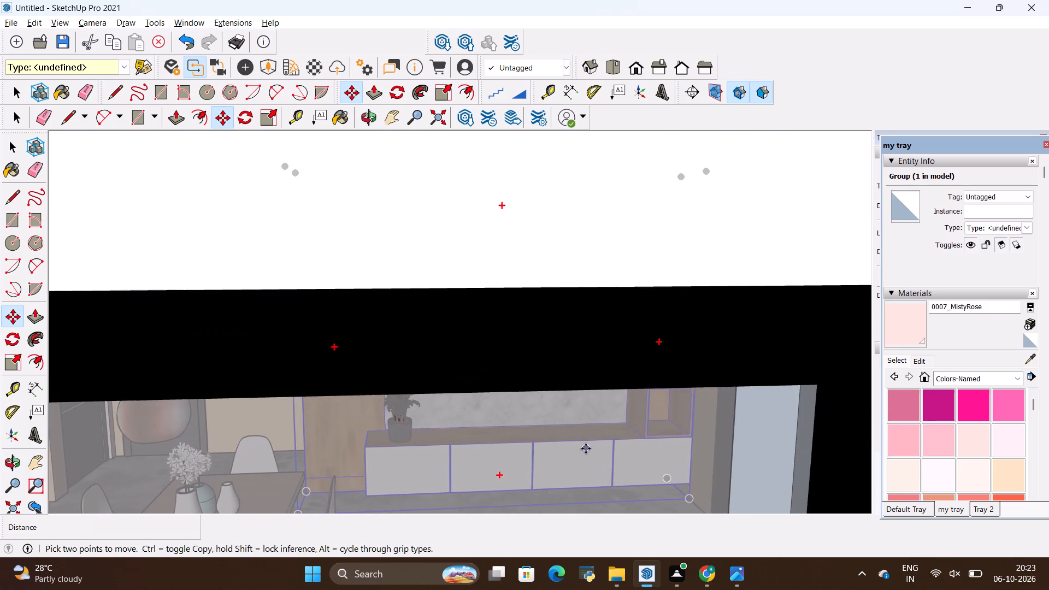
scroll(586, 449, up, 14)
scroll(571, 483, up, 16)
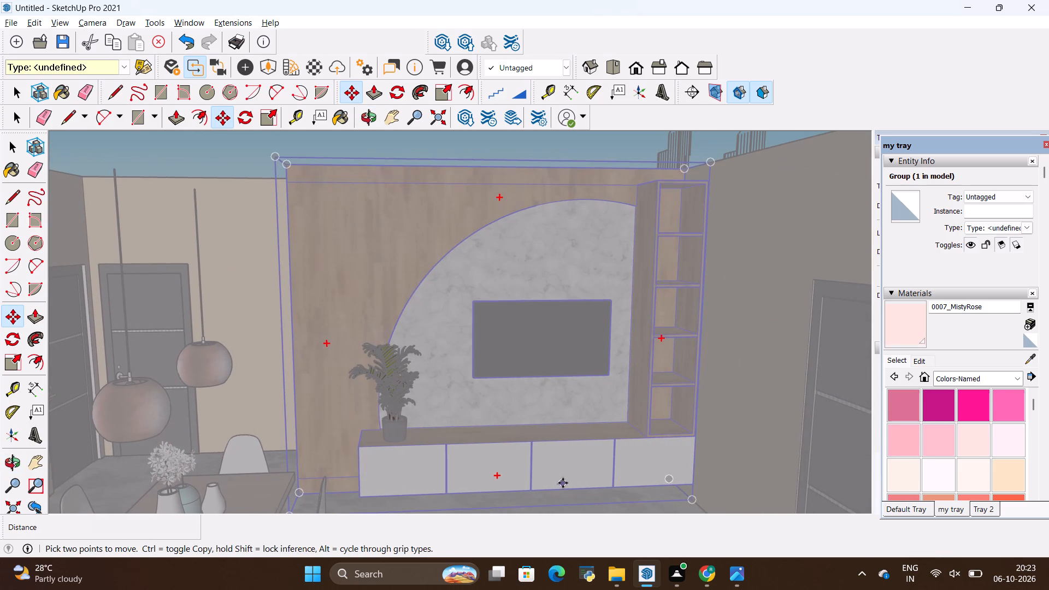
scroll(563, 483, up, 20)
scroll(563, 483, up, 7)
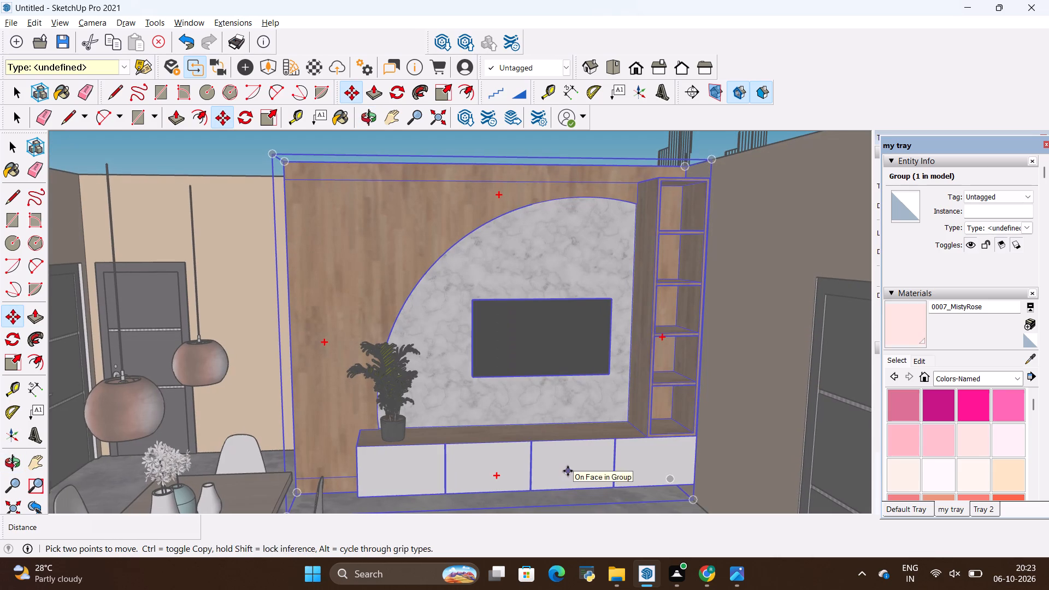
scroll(568, 471, up, 13)
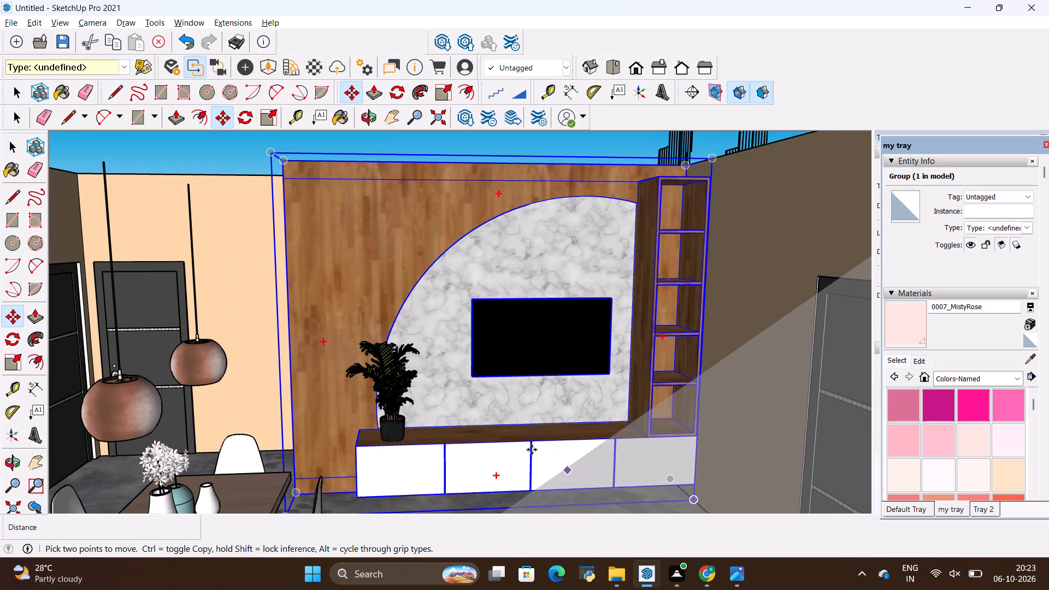
scroll(520, 444, up, 4)
middle_drag(510, 364, 528, 391)
scroll(526, 388, down, 3)
middle_drag(527, 370, 540, 408)
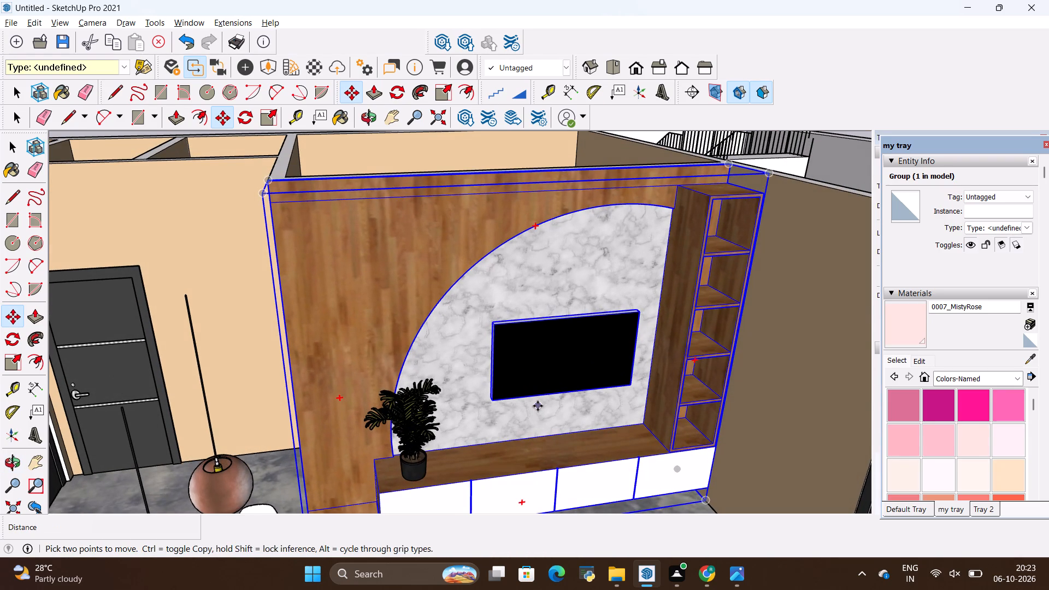
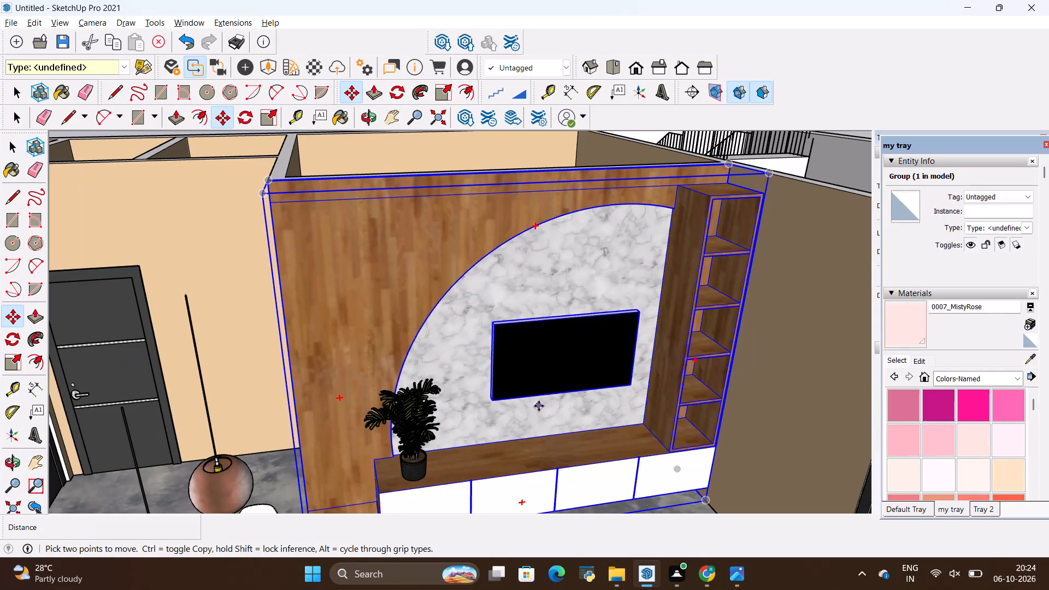
Examine the installed TV unit from above and close up, together with the adjoining bedroom, staircase and dining table.
scroll(500, 335, down, 5)
scroll(262, 324, down, 4)
scroll(318, 316, up, 4)
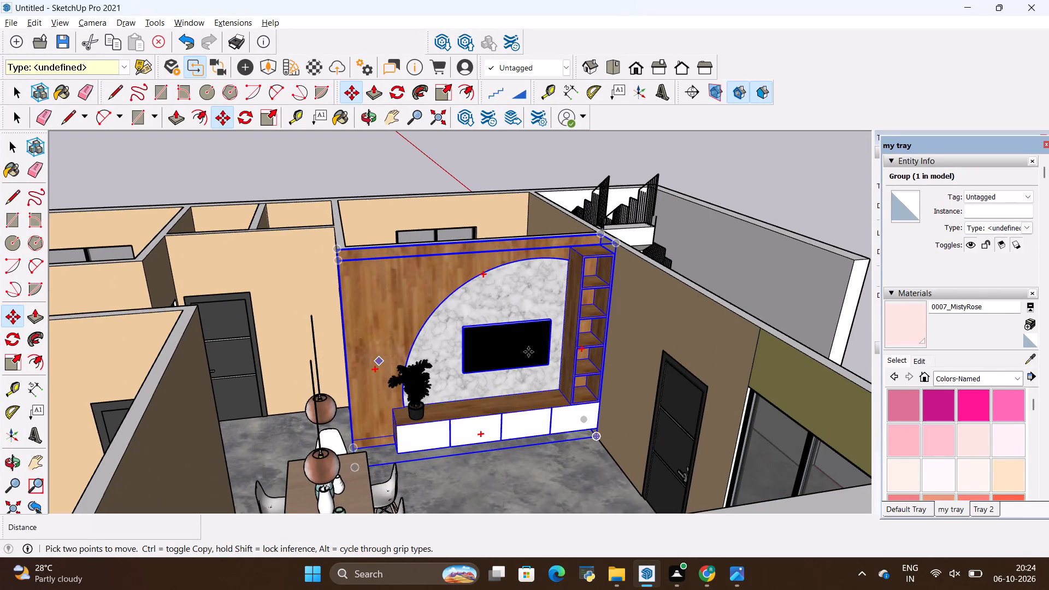
middle_drag(531, 353, 363, 379)
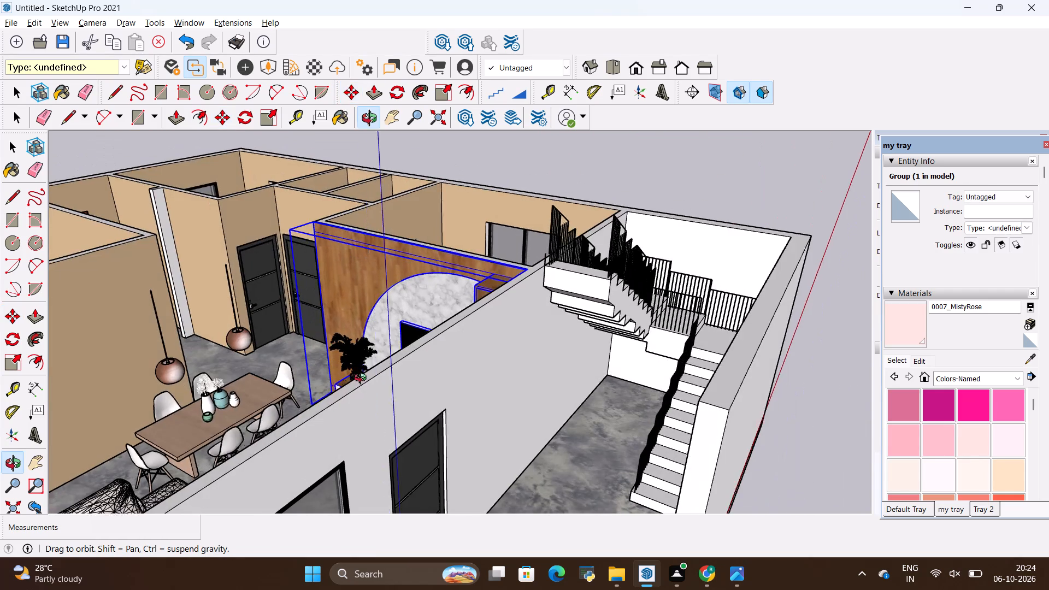
middle_drag(363, 379, 398, 501)
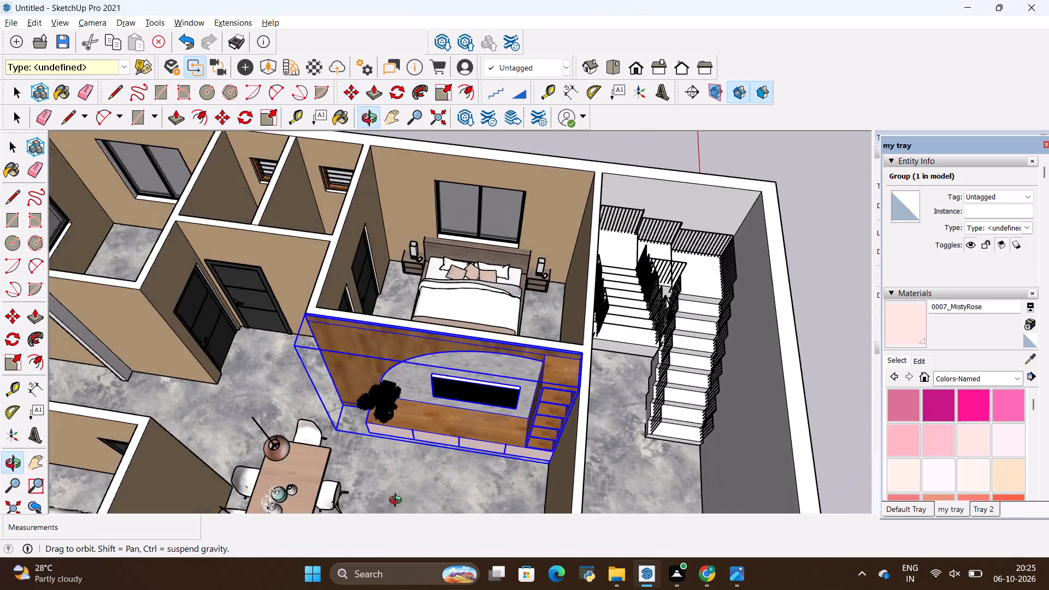
middle_drag(398, 501, 379, 463)
scroll(473, 287, up, 2)
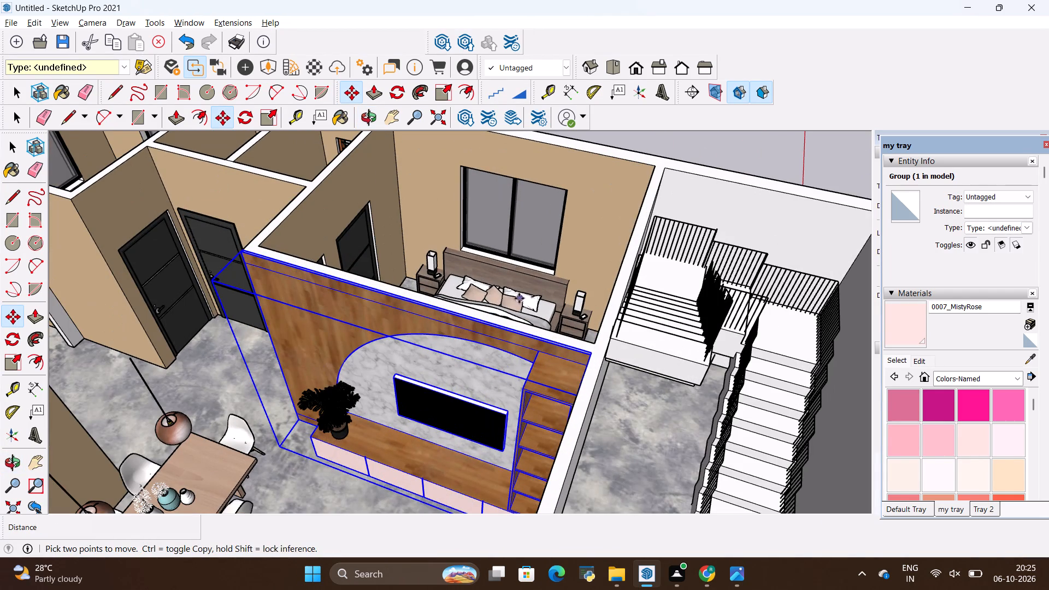
scroll(516, 302, down, 2)
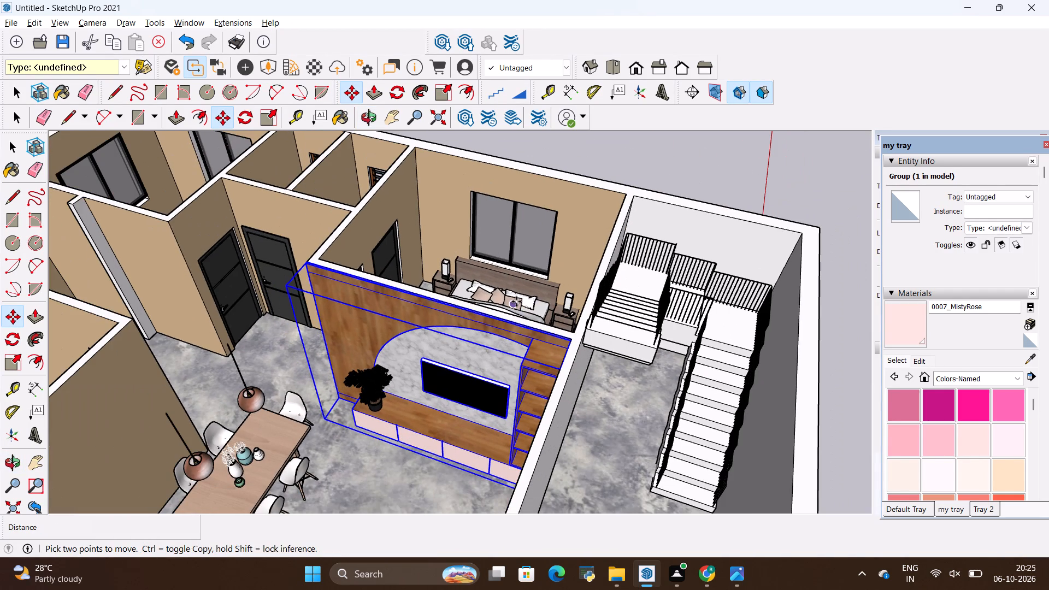
scroll(467, 299, down, 3)
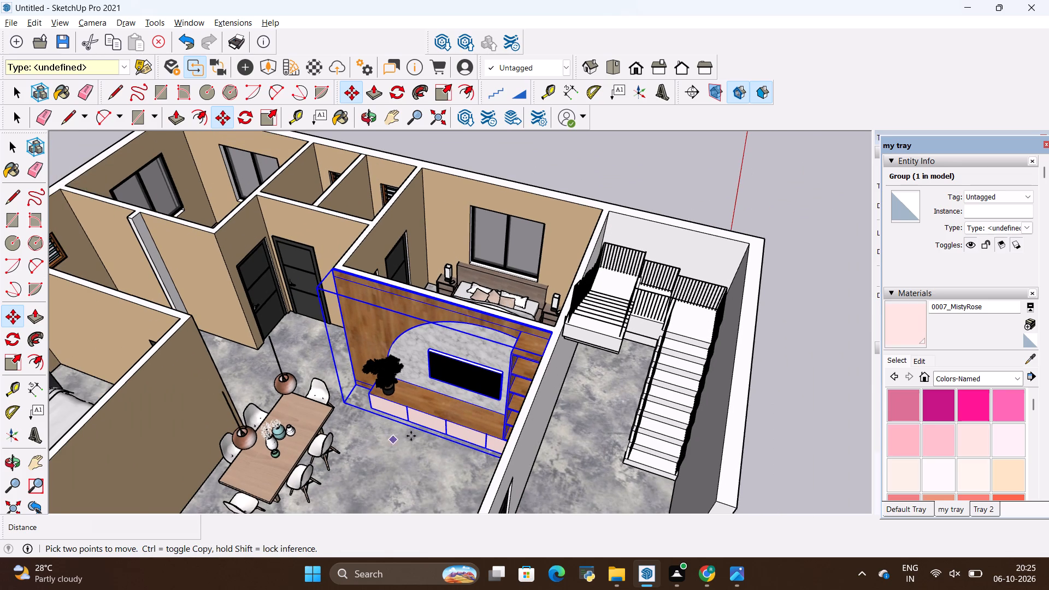
scroll(410, 436, down, 5)
scroll(494, 400, down, 16)
scroll(494, 400, down, 5)
scroll(463, 461, up, 17)
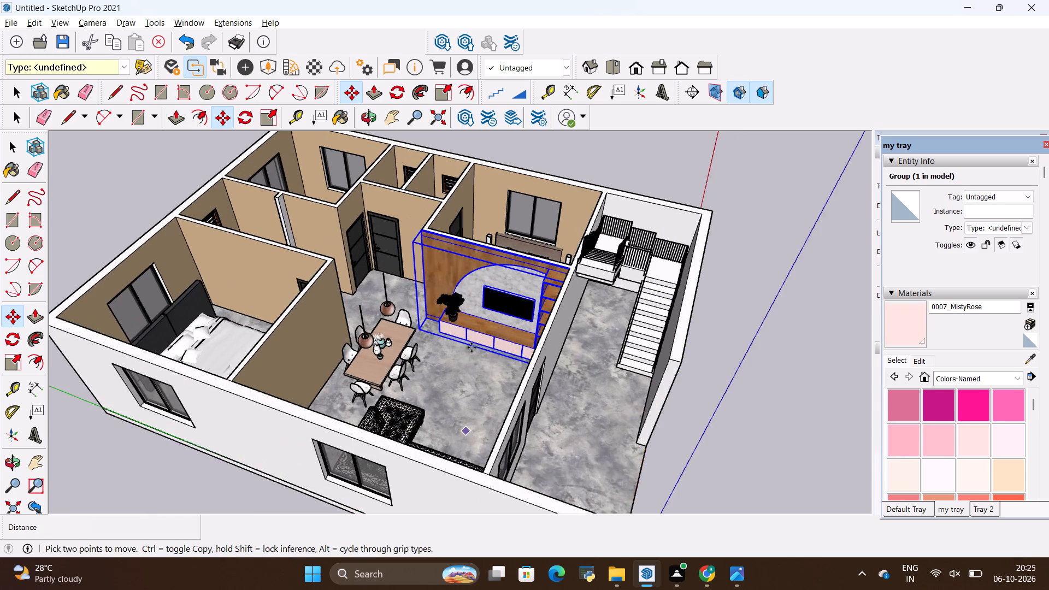
scroll(473, 340, up, 10)
middle_drag(508, 434, 509, 435)
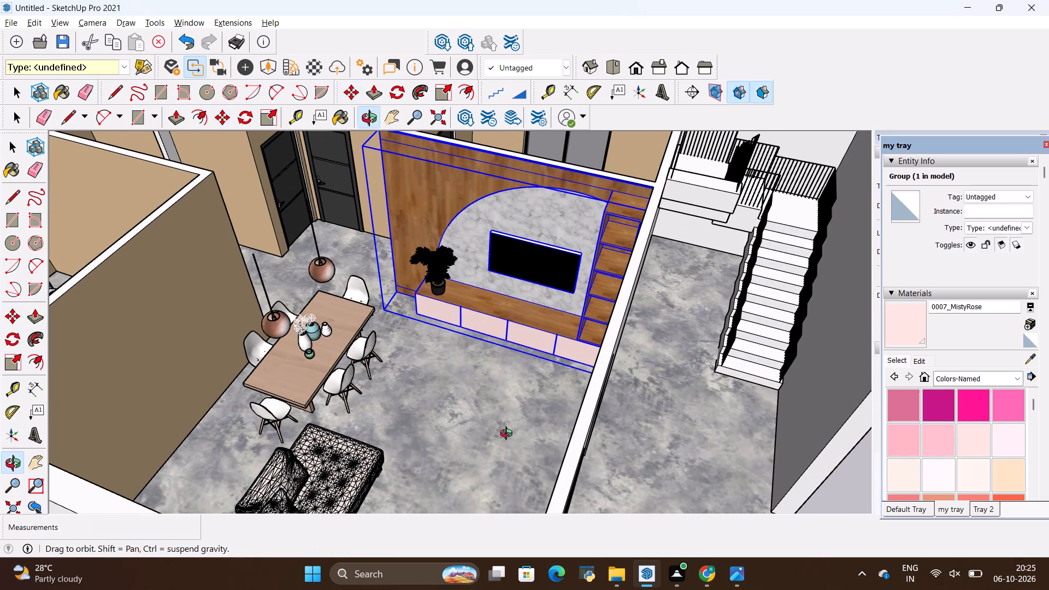
middle_drag(509, 435, 567, 467)
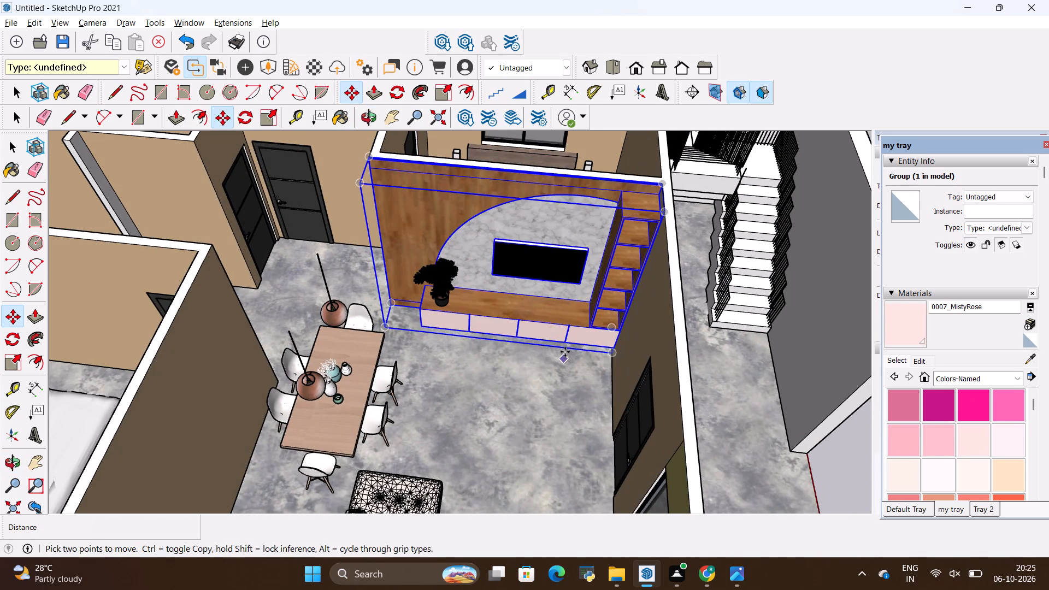
scroll(565, 351, up, 4)
middle_drag(562, 388, 595, 339)
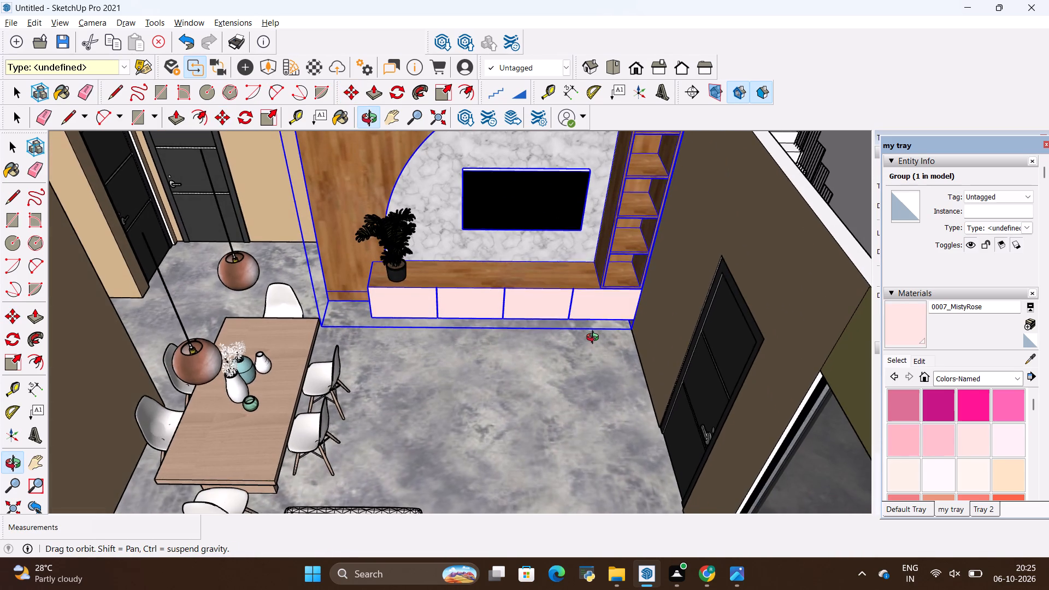
middle_drag(595, 339, 592, 370)
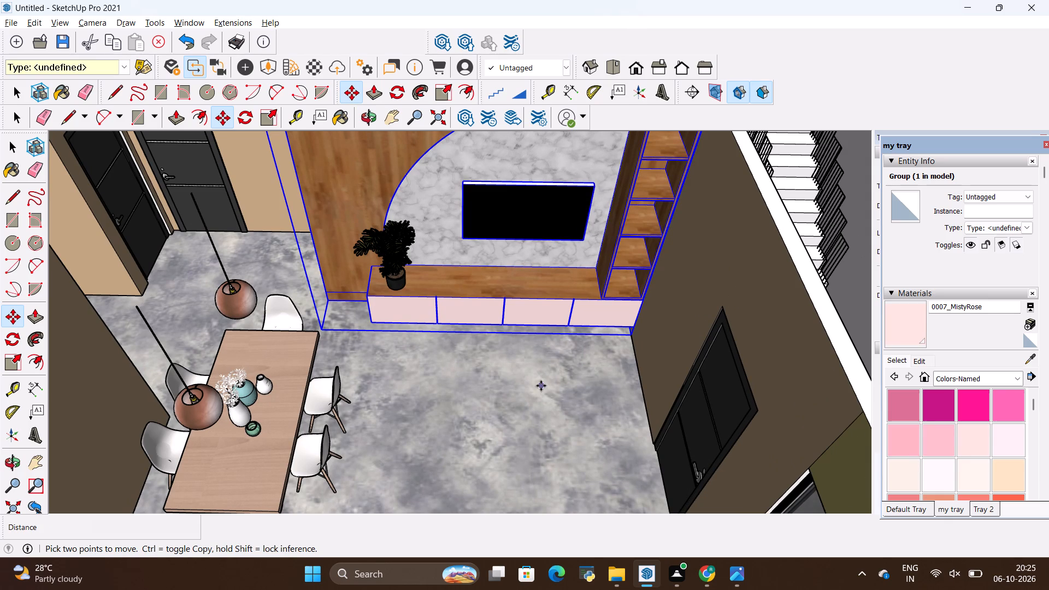
Review the whole house layout from the front, entrance side and rear, checking the furnished and empty rooms around the TV unit.
scroll(541, 386, down, 2)
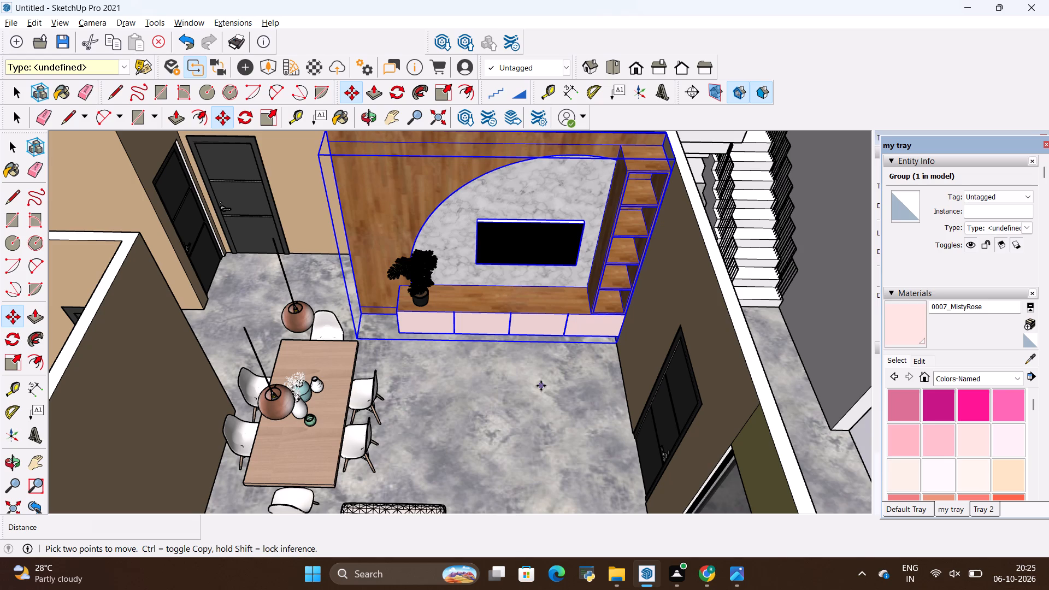
scroll(541, 386, down, 3)
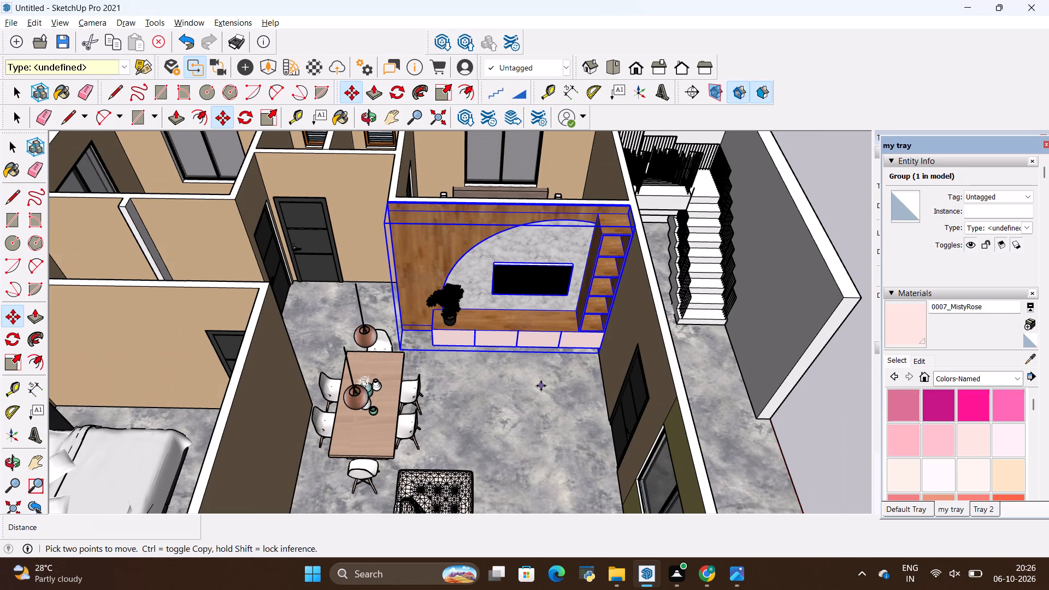
scroll(541, 386, down, 15)
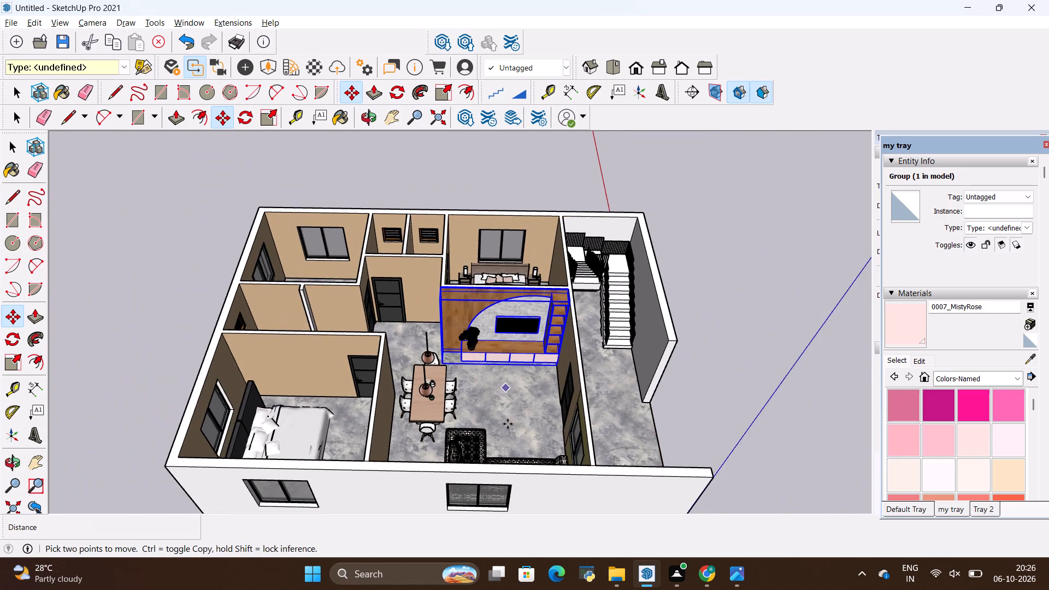
middle_drag(508, 424, 504, 379)
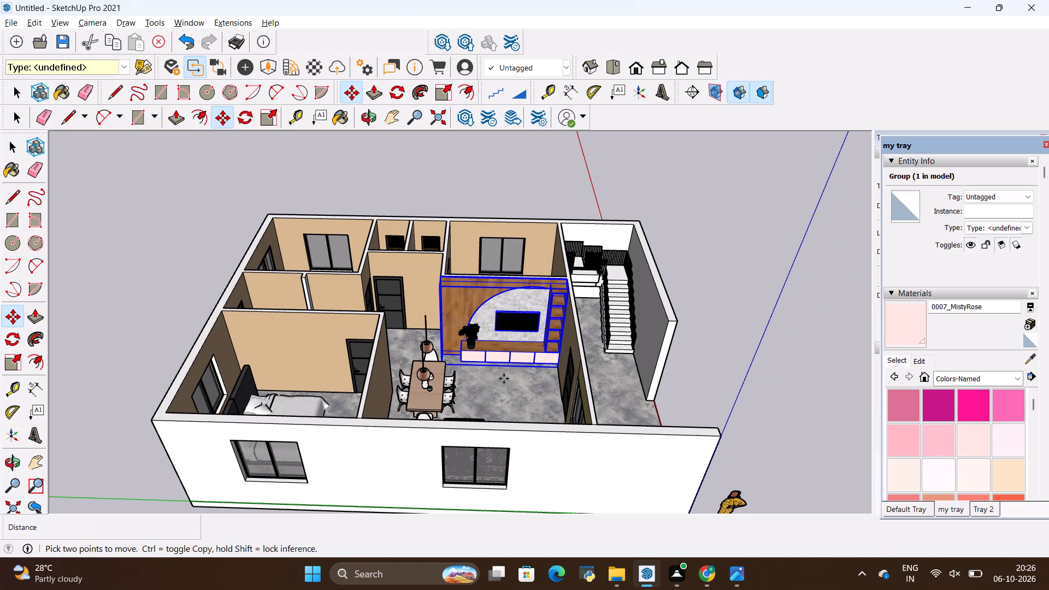
middle_drag(640, 389, 568, 403)
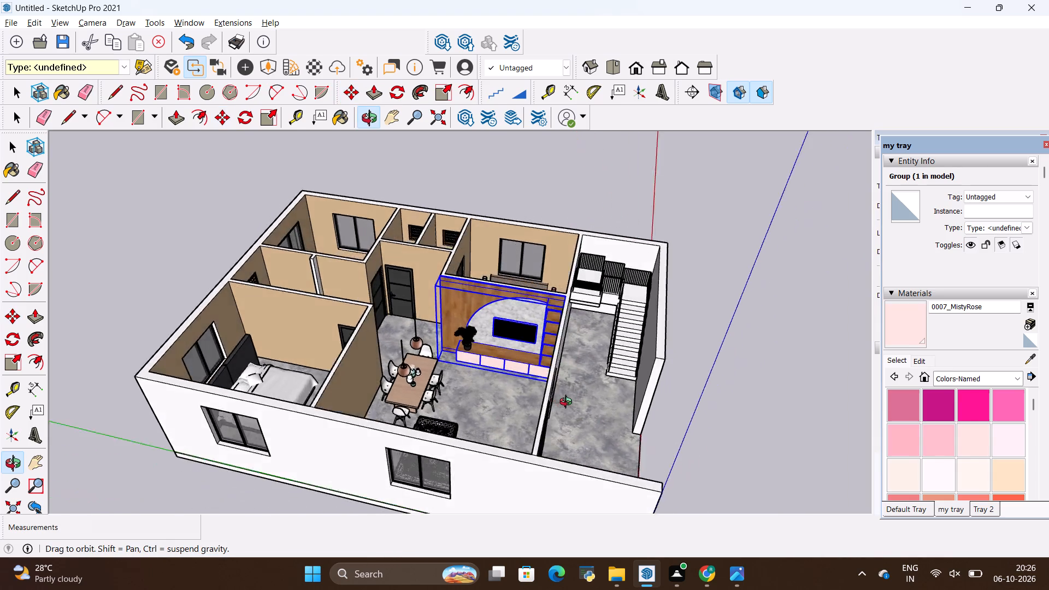
middle_drag(568, 403, 424, 406)
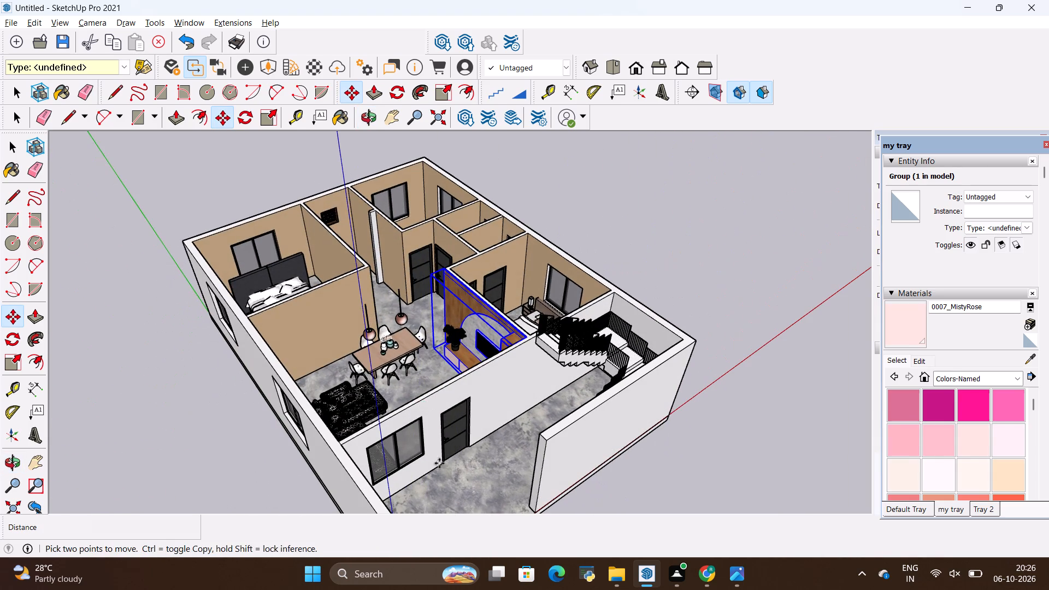
middle_drag(439, 464, 416, 426)
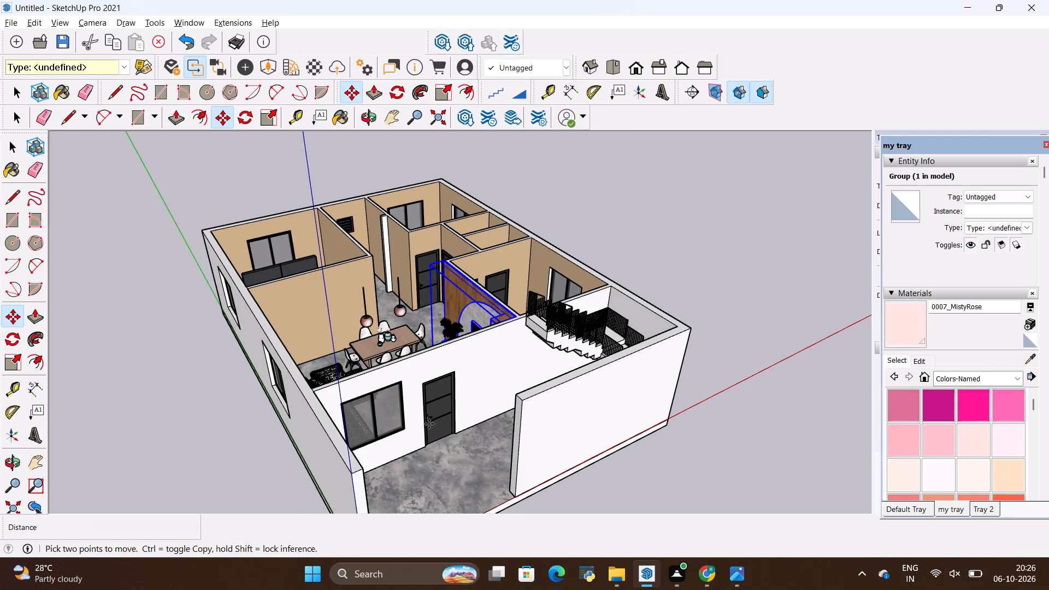
scroll(431, 424, up, 2)
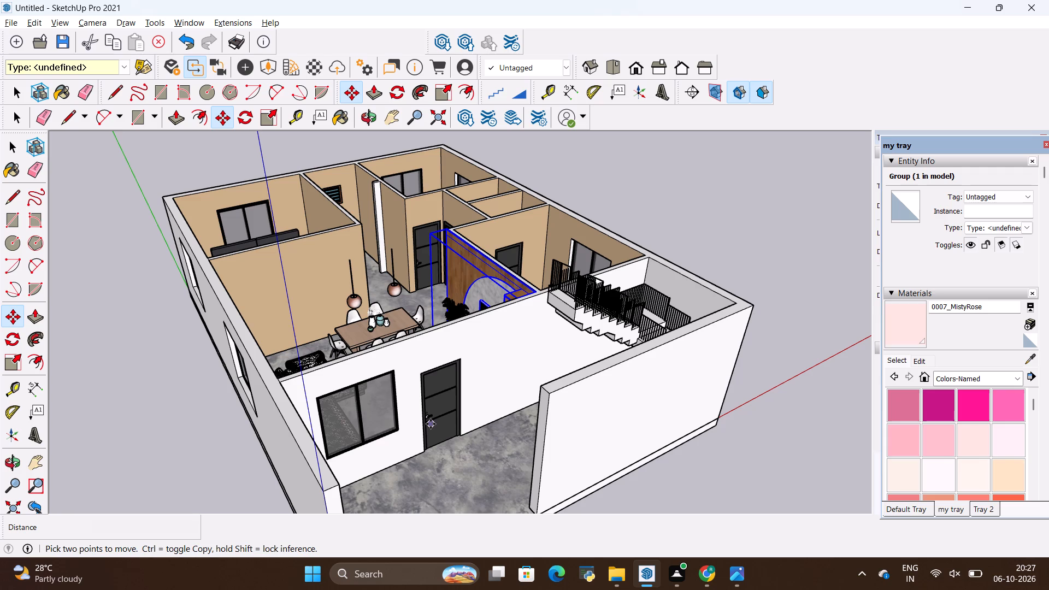
scroll(417, 424, up, 2)
scroll(417, 424, down, 3)
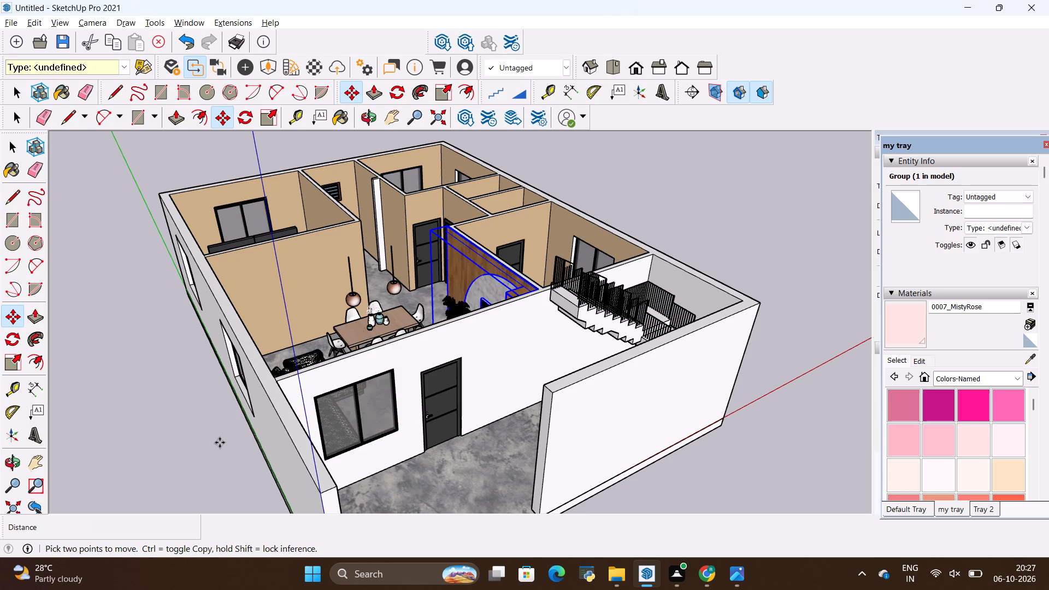
scroll(220, 442, down, 4)
middle_drag(272, 380, 287, 394)
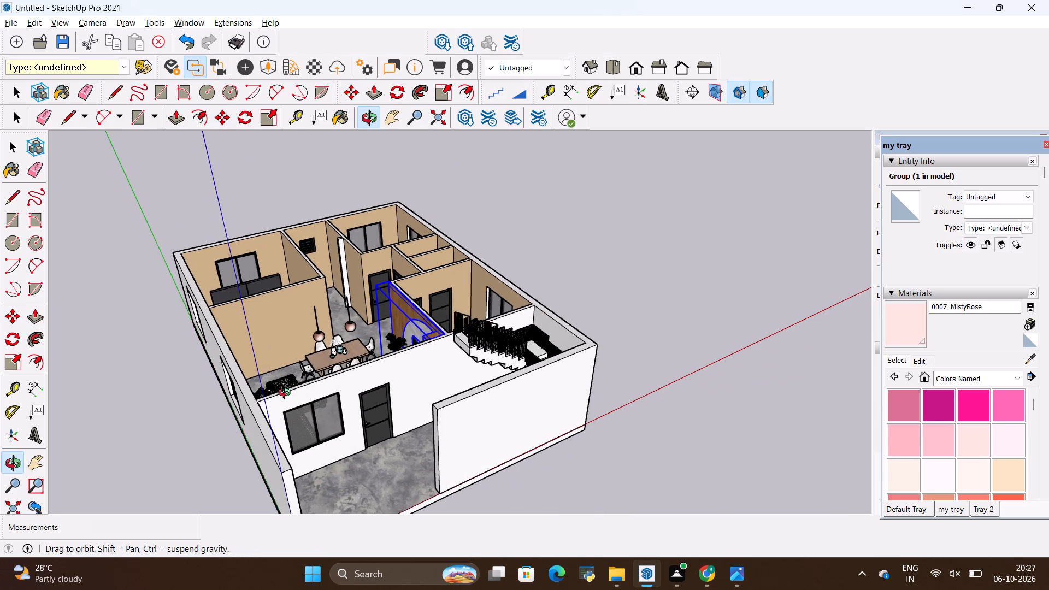
middle_drag(287, 394, 633, 451)
middle_drag(484, 469, 620, 503)
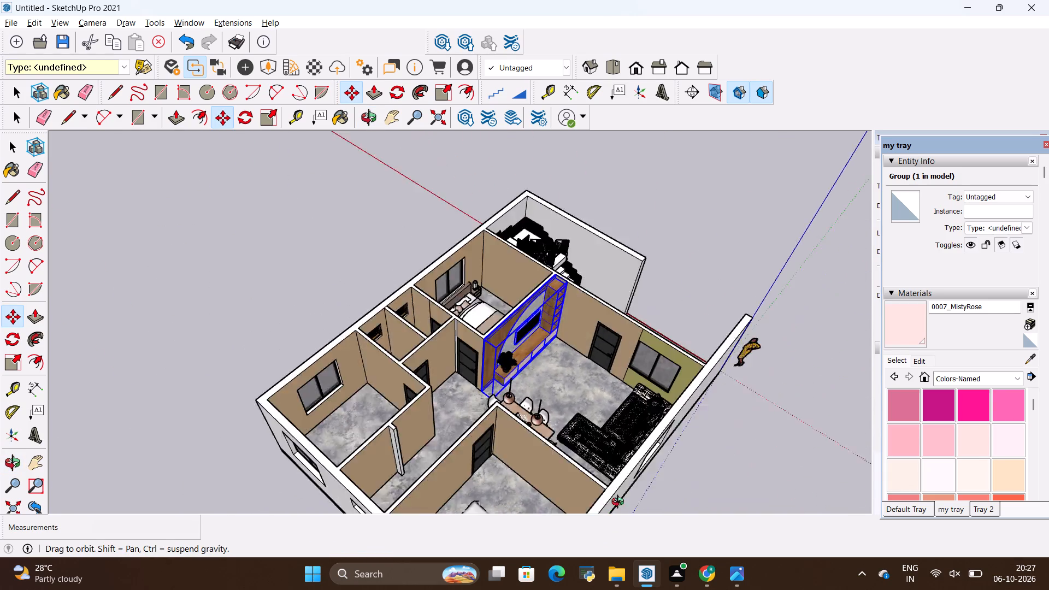
middle_drag(620, 503, 586, 486)
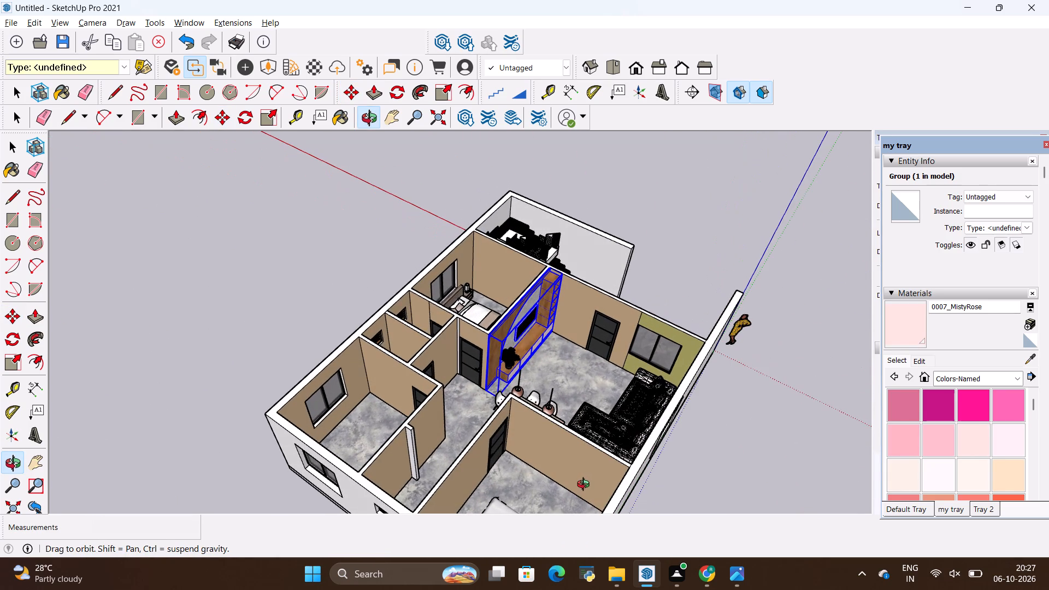
middle_drag(586, 486, 637, 434)
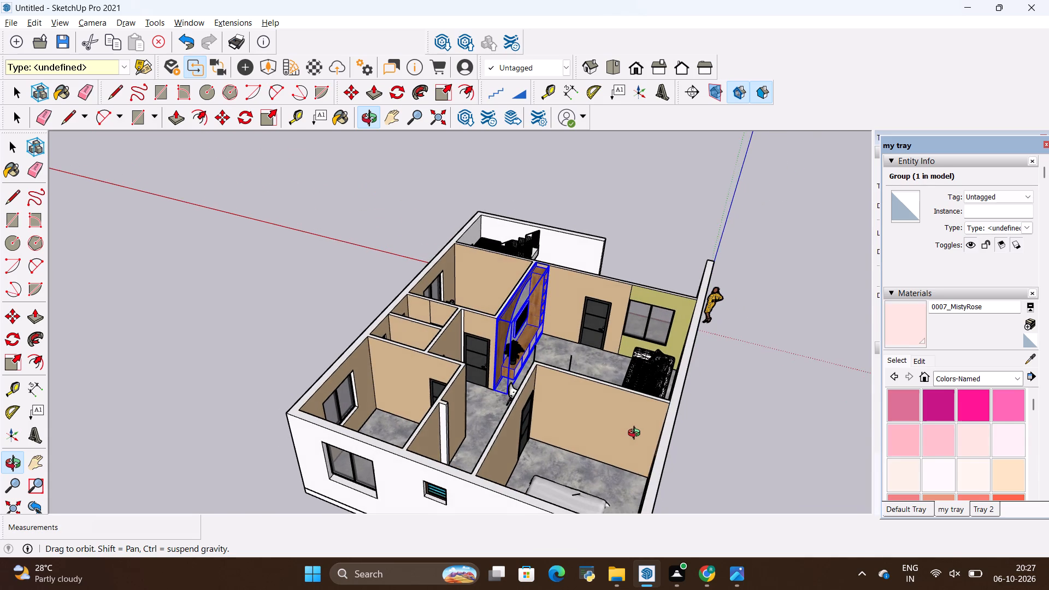
middle_drag(637, 434, 623, 479)
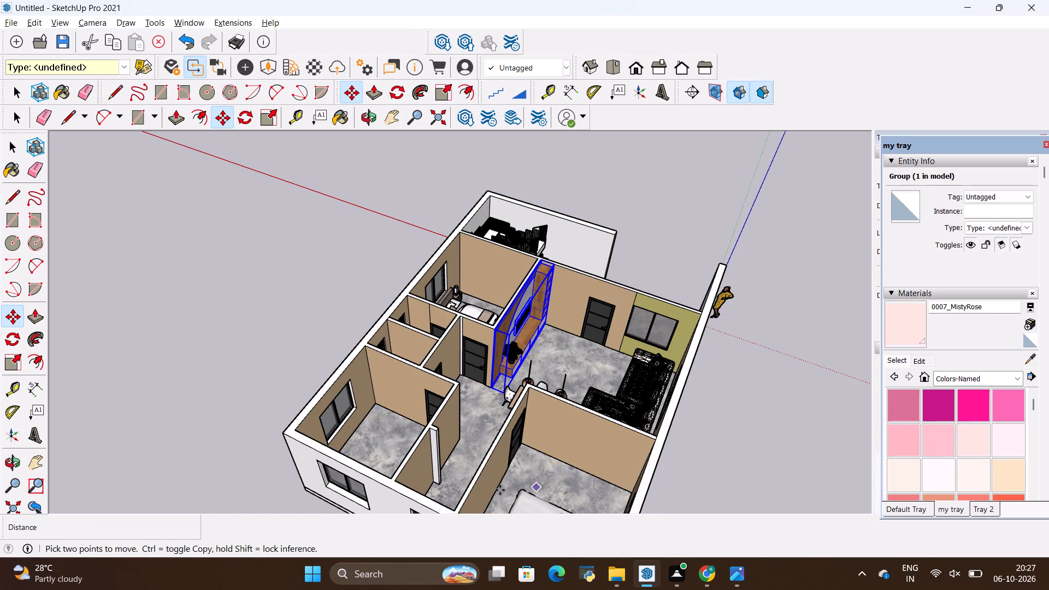
Inspect the rear rooms and passage, and check the TV wall again in relation to the dining and sofa area.
scroll(469, 490, up, 3)
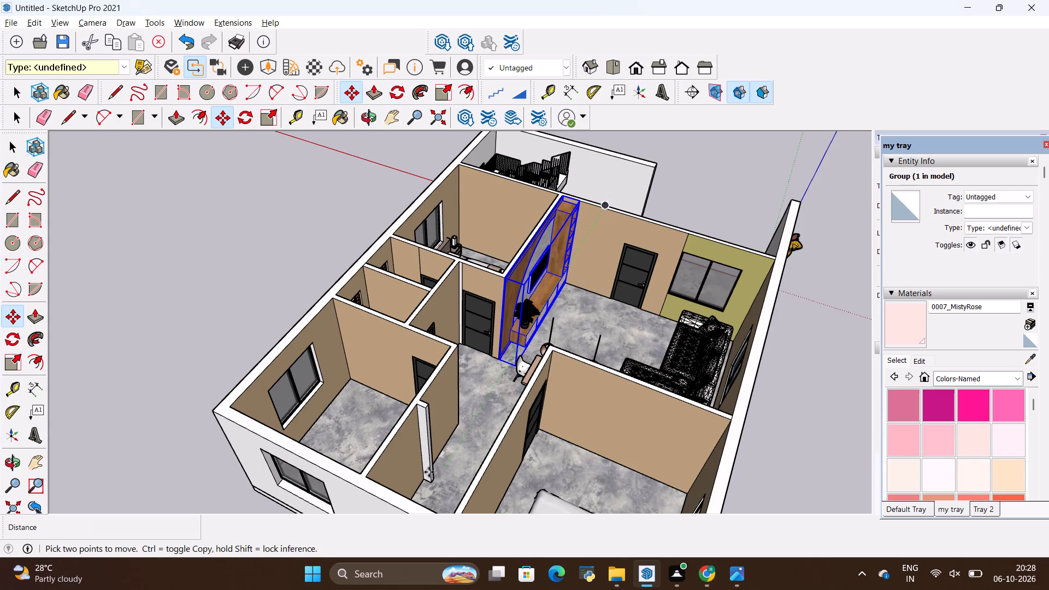
scroll(464, 453, up, 2)
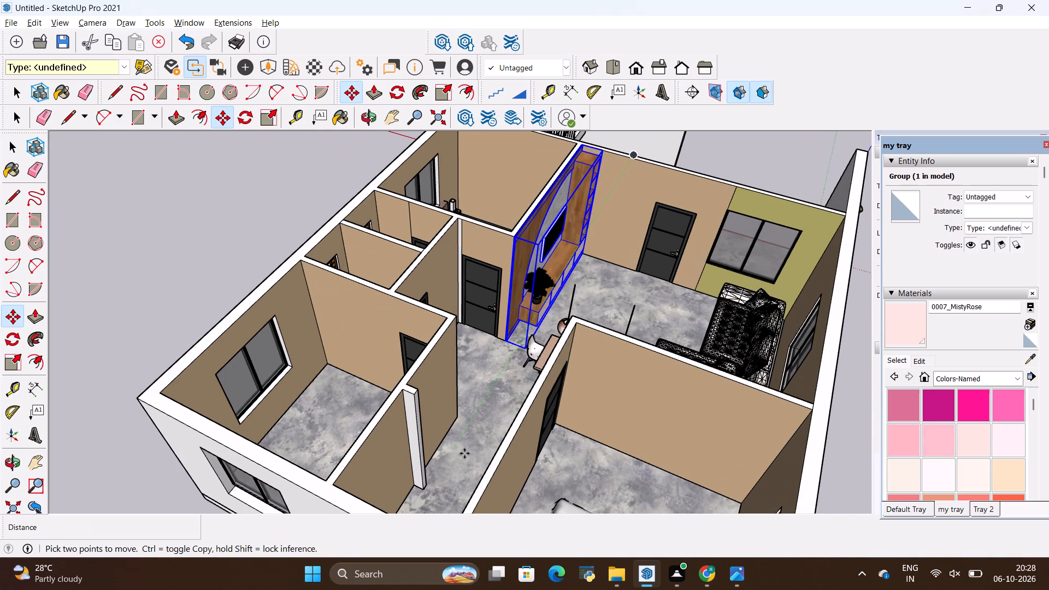
scroll(464, 453, down, 3)
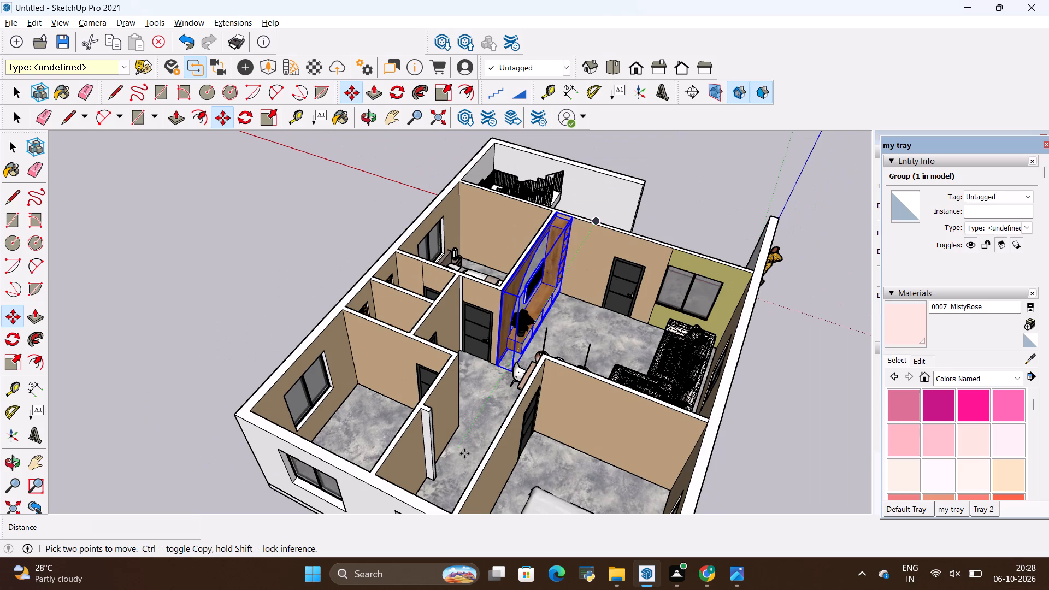
middle_drag(546, 448, 356, 443)
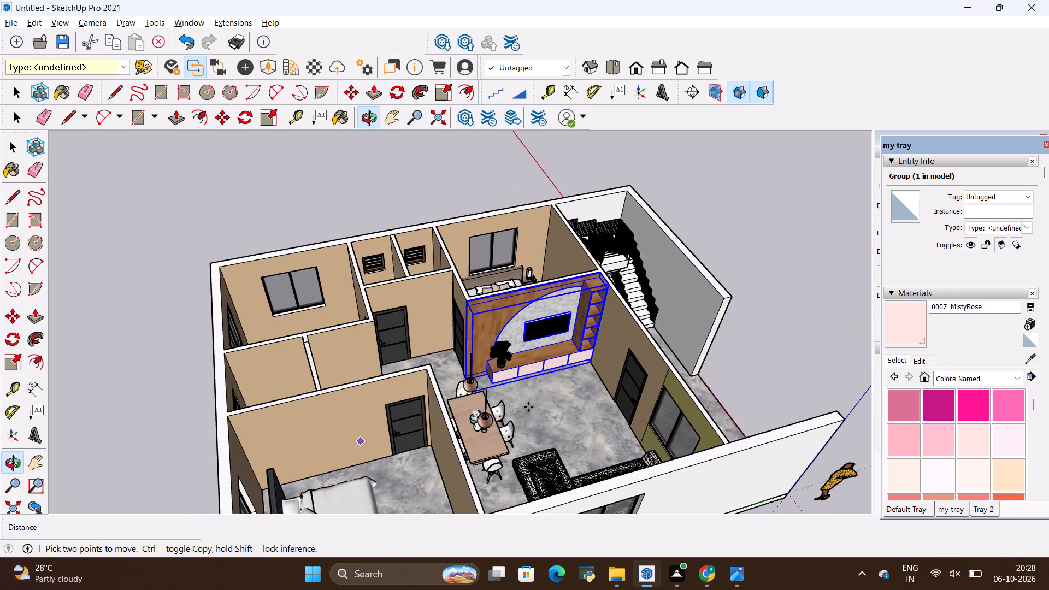
scroll(578, 352, up, 2)
scroll(548, 320, up, 6)
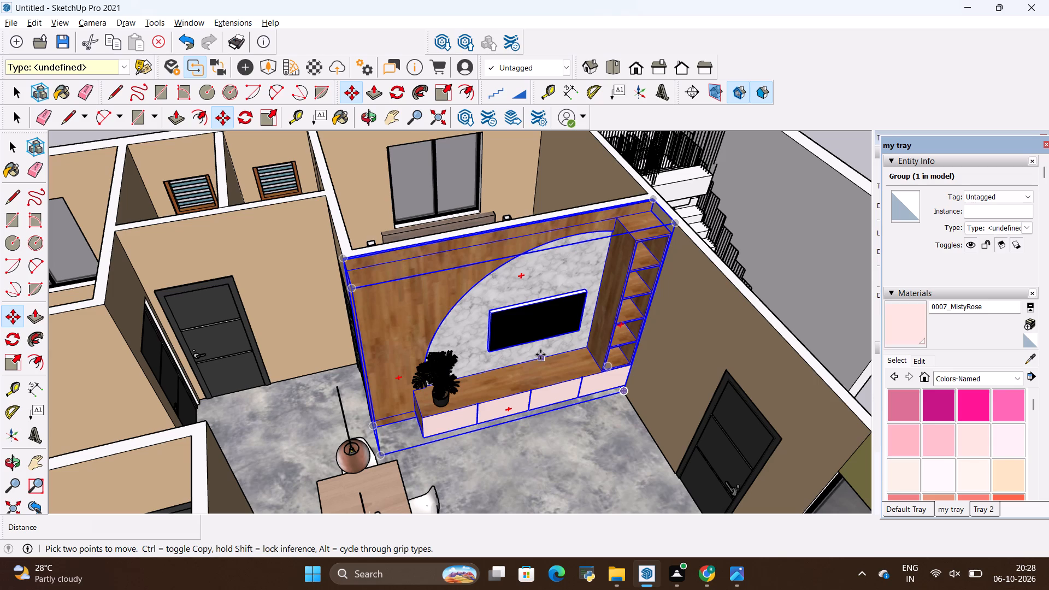
scroll(540, 355, down, 3)
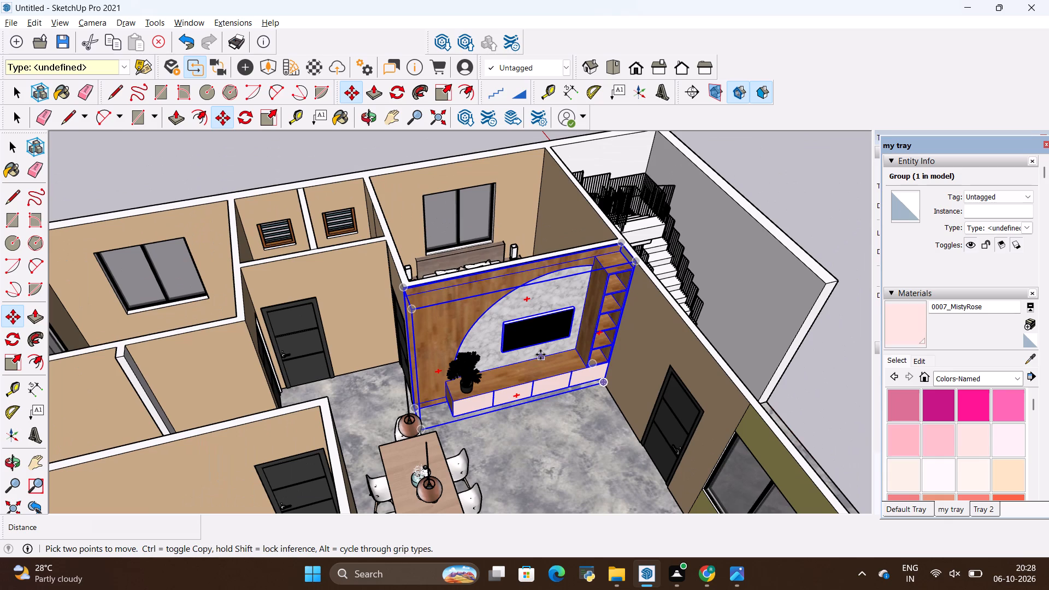
scroll(540, 355, down, 3)
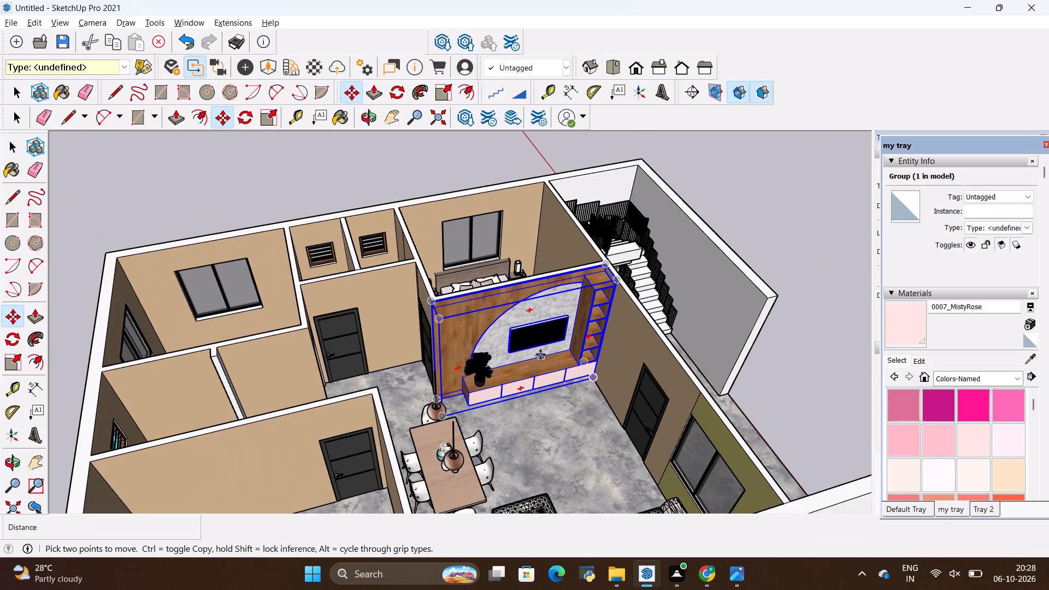
scroll(540, 355, down, 3)
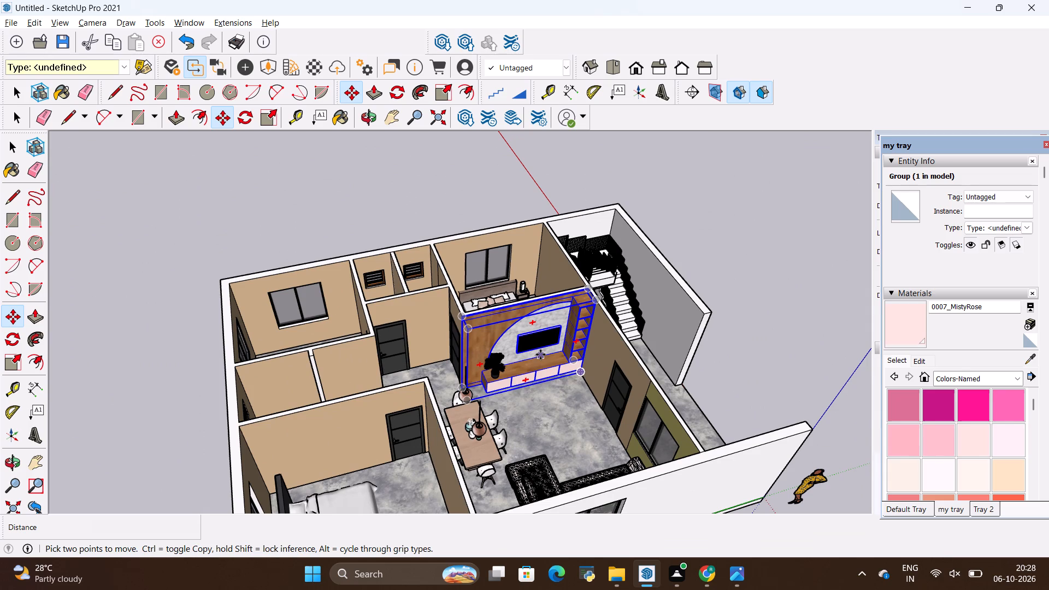
Review the whole house layout from the front and the front corner, including the TV wall, dining table, sofa and staircase.
scroll(540, 355, up, 1)
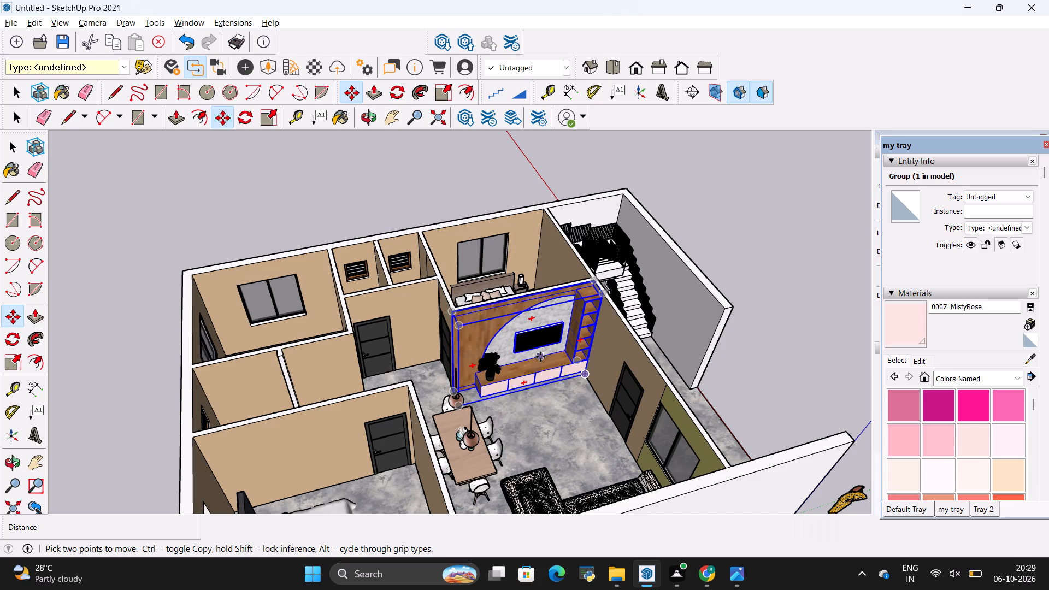
scroll(540, 357, down, 5)
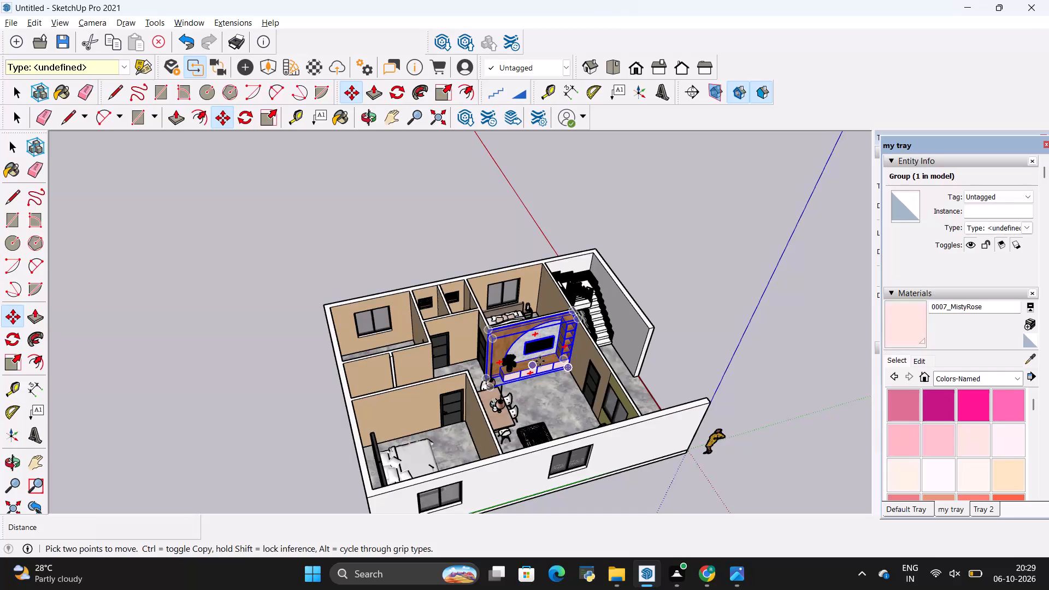
scroll(540, 361, down, 1)
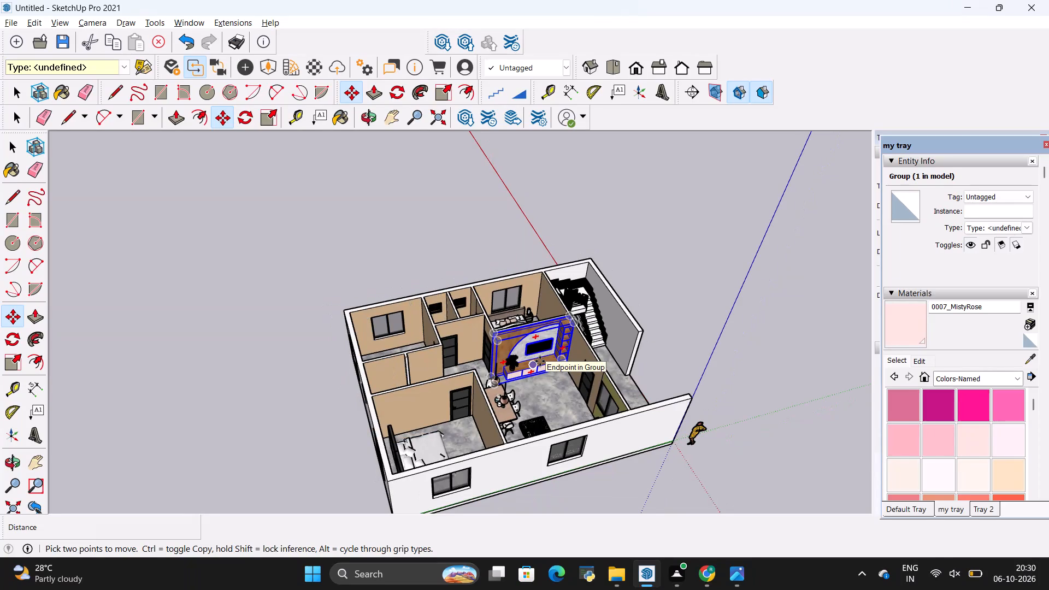
scroll(540, 361, down, 2)
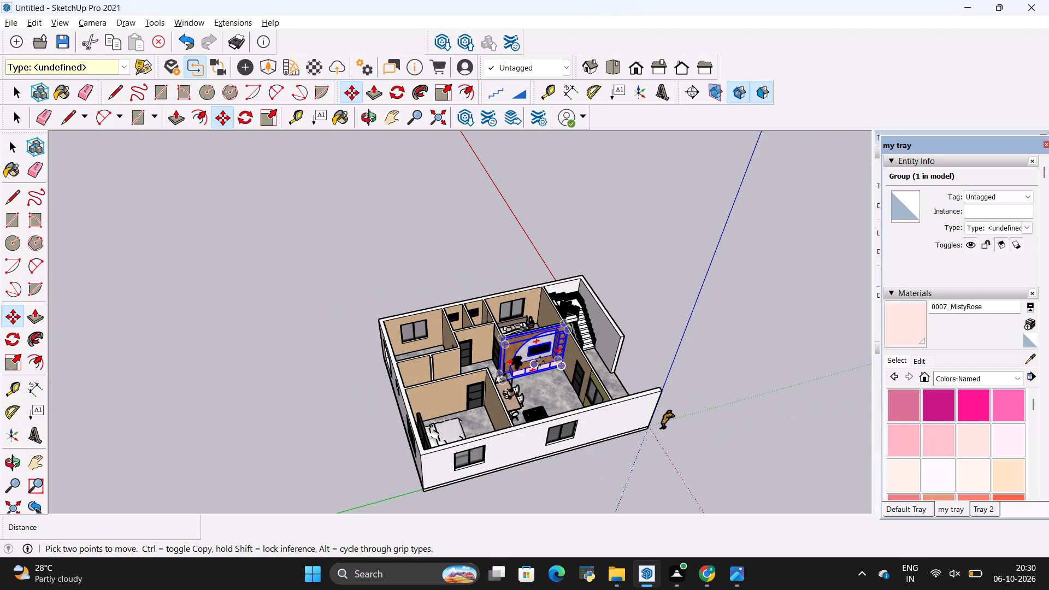
scroll(540, 361, down, 1)
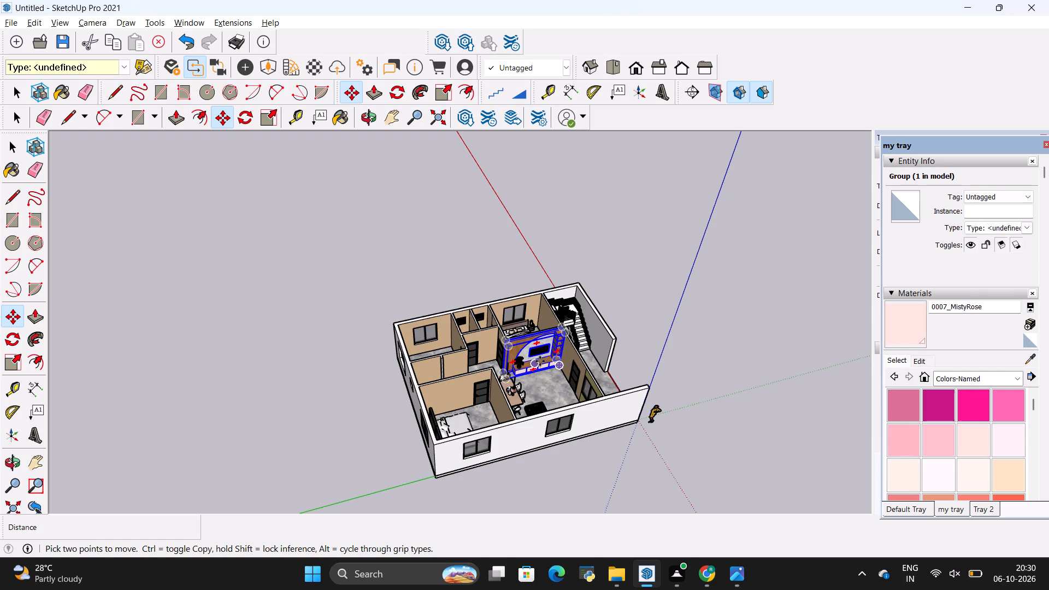
middle_drag(506, 383, 480, 392)
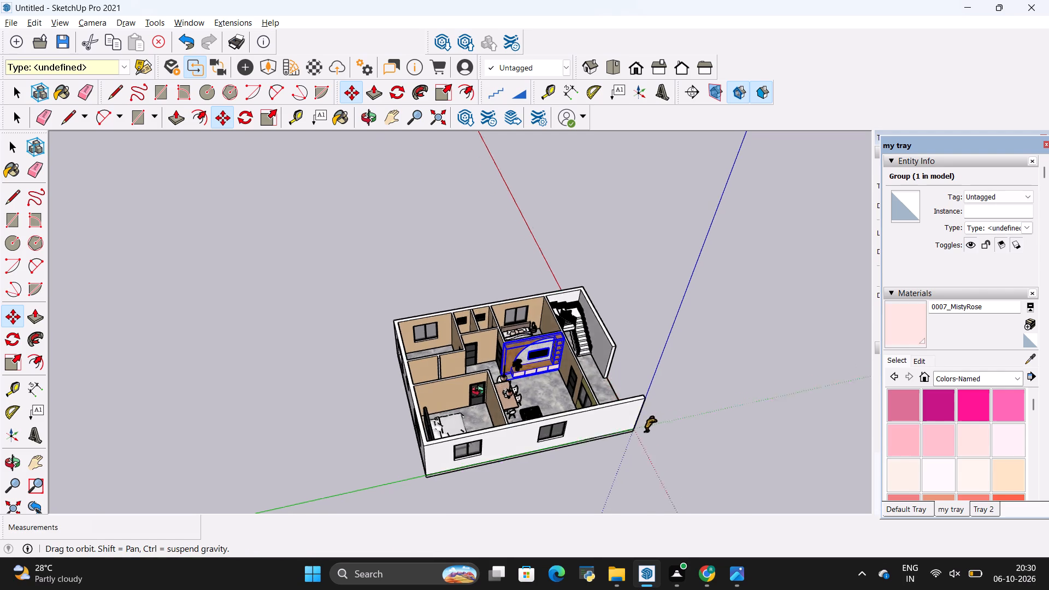
middle_drag(480, 392, 276, 411)
scroll(405, 463, up, 2)
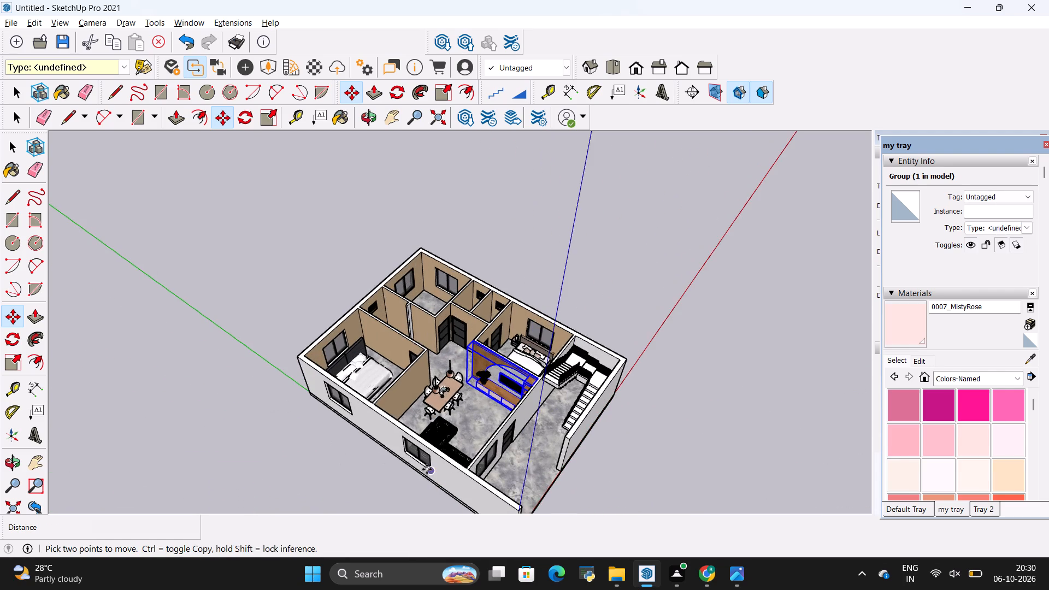
scroll(431, 501, up, 7)
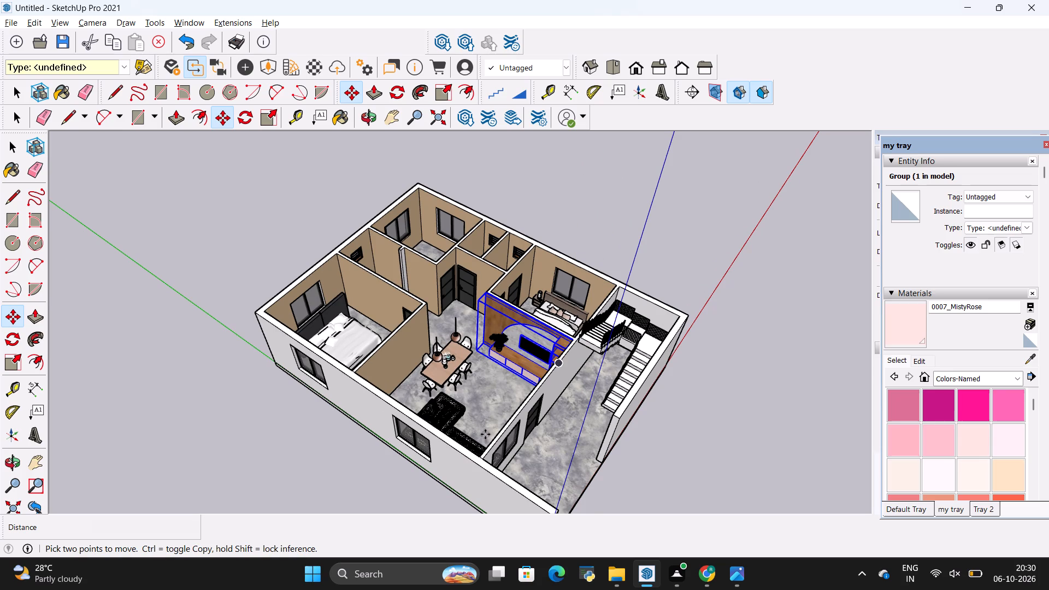
scroll(485, 434, up, 1)
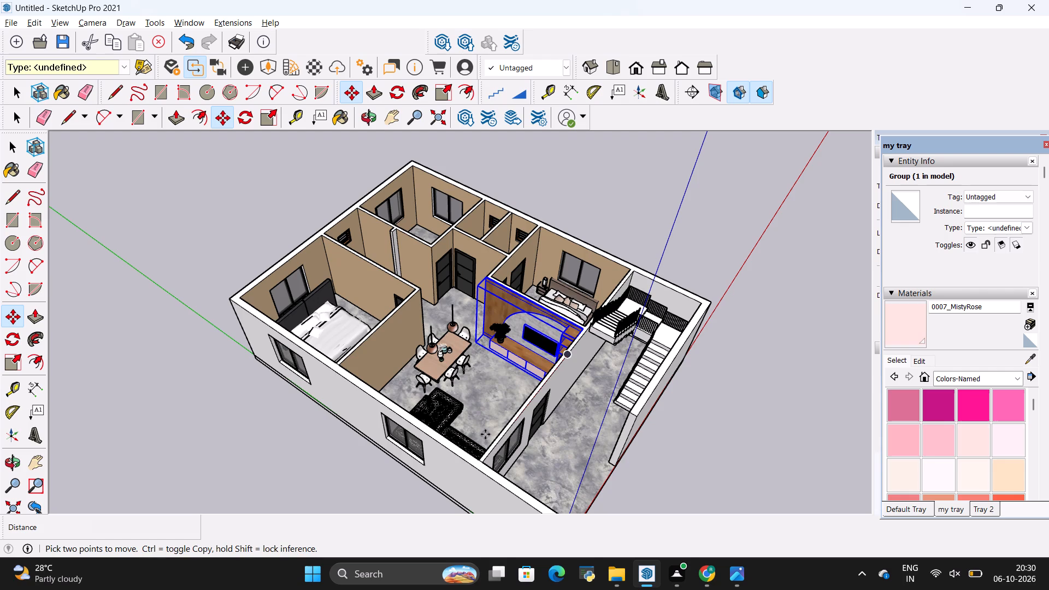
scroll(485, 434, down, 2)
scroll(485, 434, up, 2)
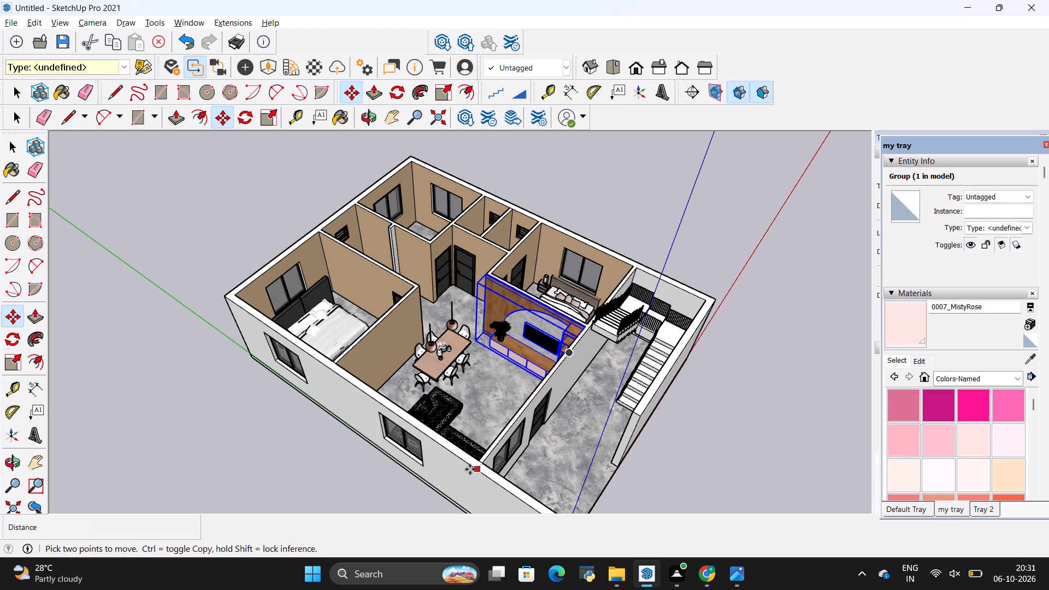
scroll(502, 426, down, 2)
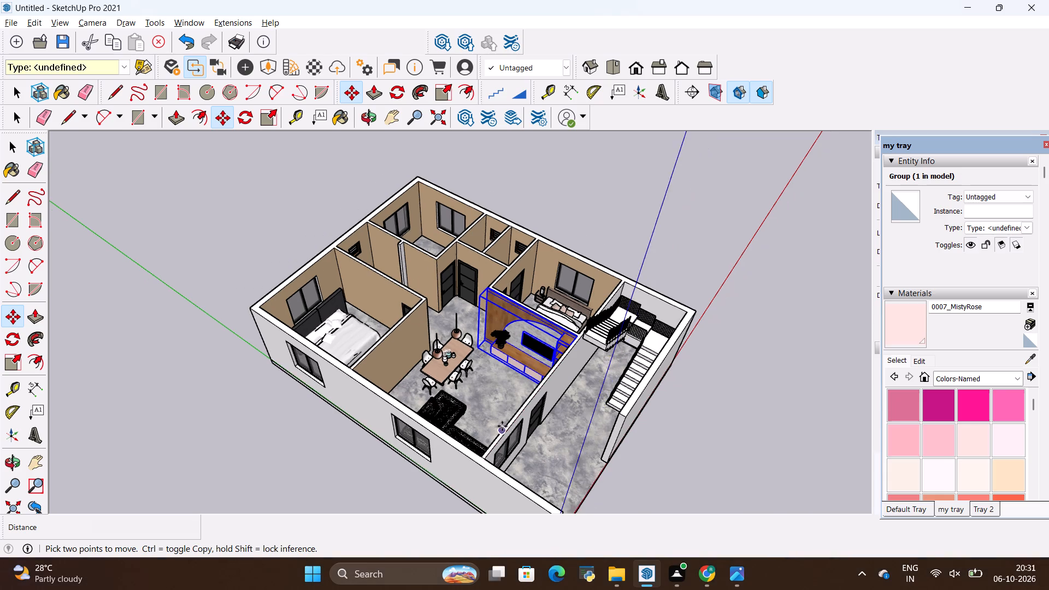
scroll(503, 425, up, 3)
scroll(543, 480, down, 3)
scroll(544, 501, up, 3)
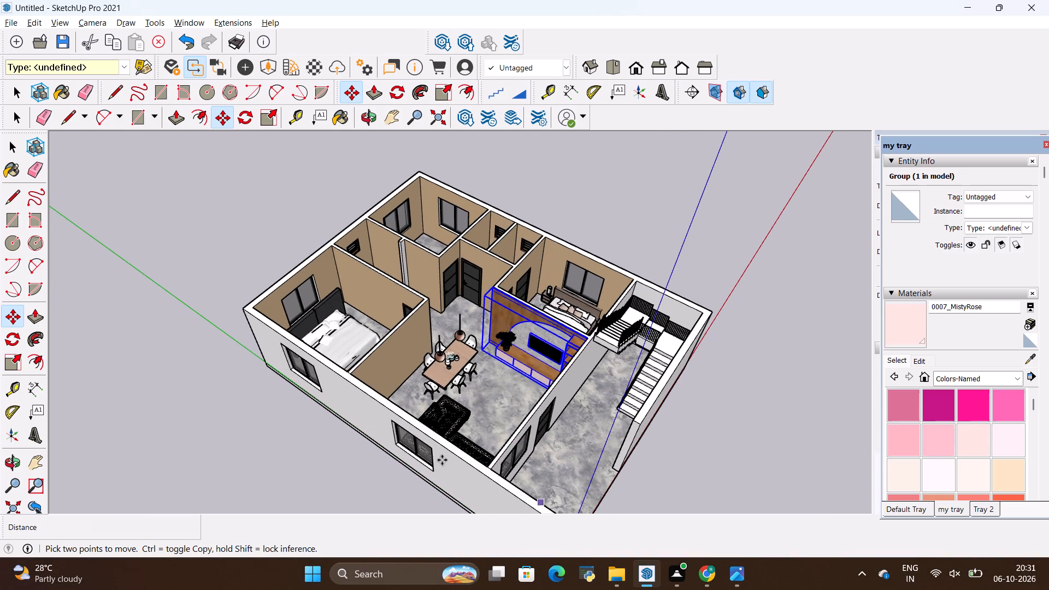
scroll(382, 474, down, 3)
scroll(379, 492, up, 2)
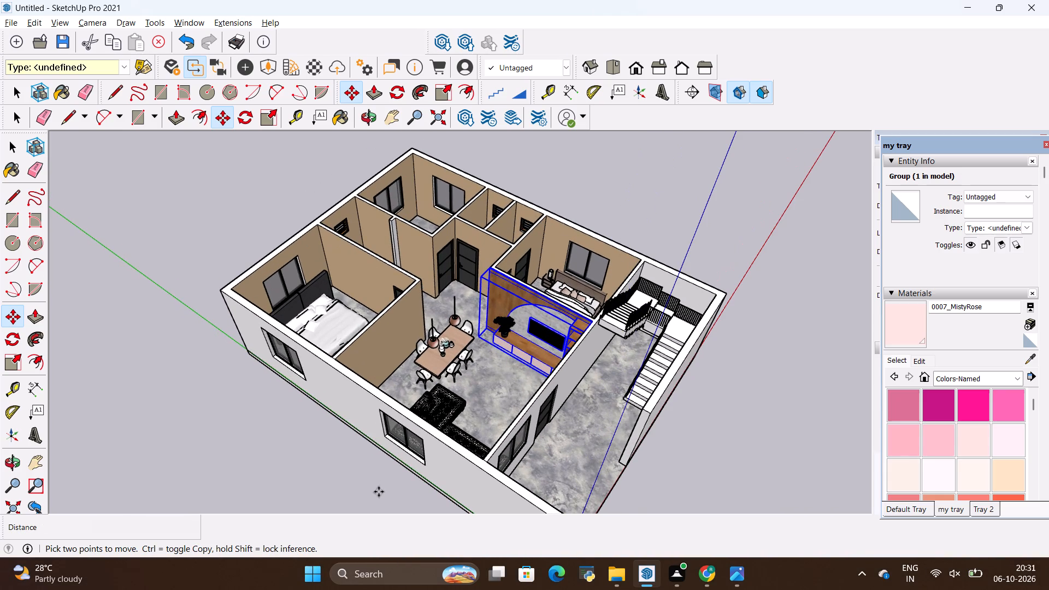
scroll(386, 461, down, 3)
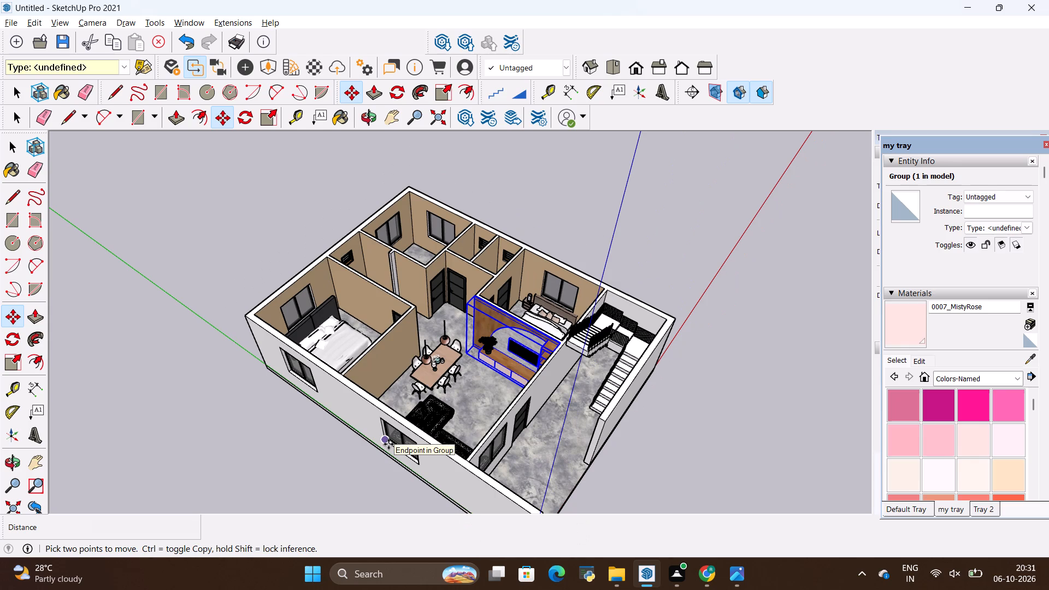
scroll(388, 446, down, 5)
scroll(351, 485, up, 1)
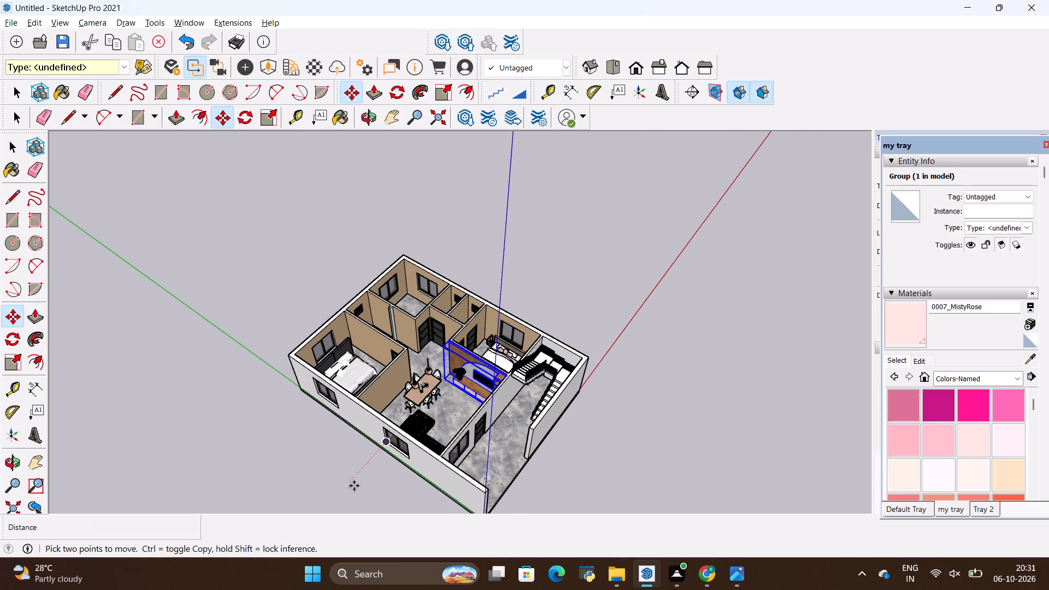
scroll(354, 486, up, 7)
Inspect the house from the entrance side, the rear and above, checking the windows, bedrooms and living area.
middle_drag(390, 488, 355, 406)
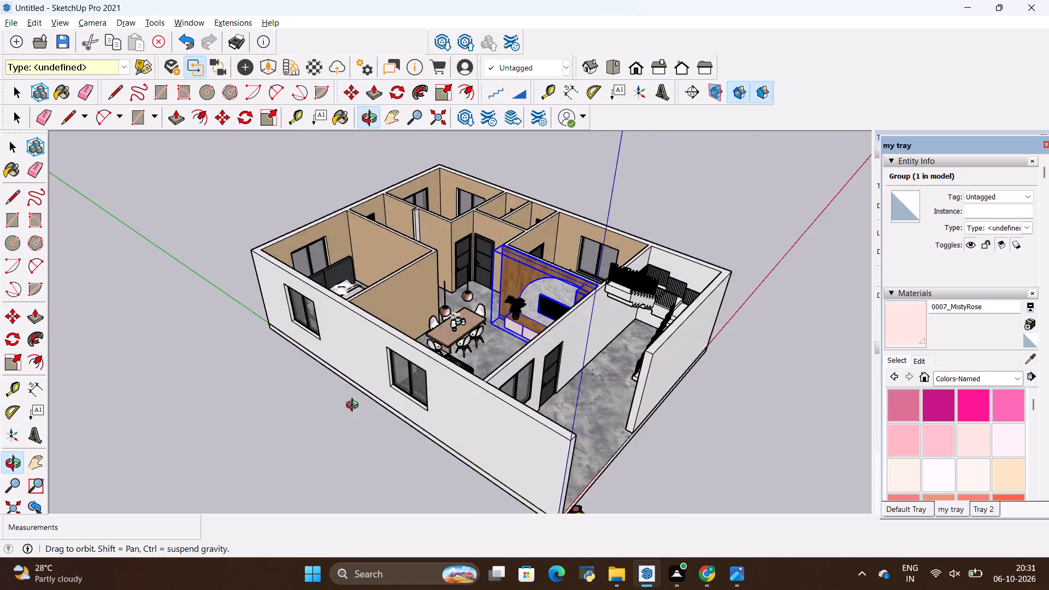
middle_drag(355, 406, 217, 428)
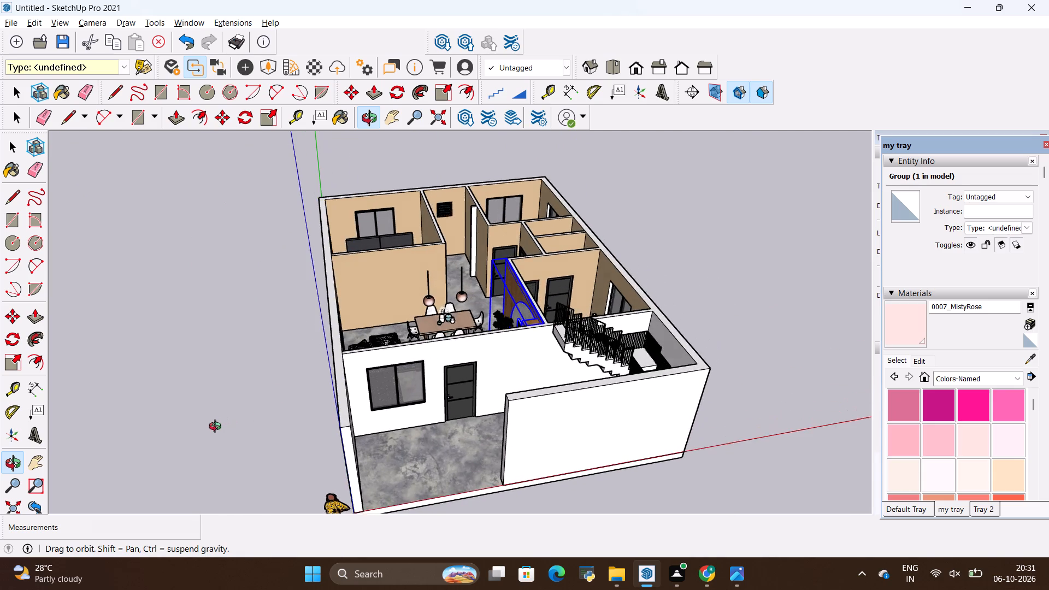
middle_drag(217, 428, 626, 482)
middle_drag(226, 403, 385, 447)
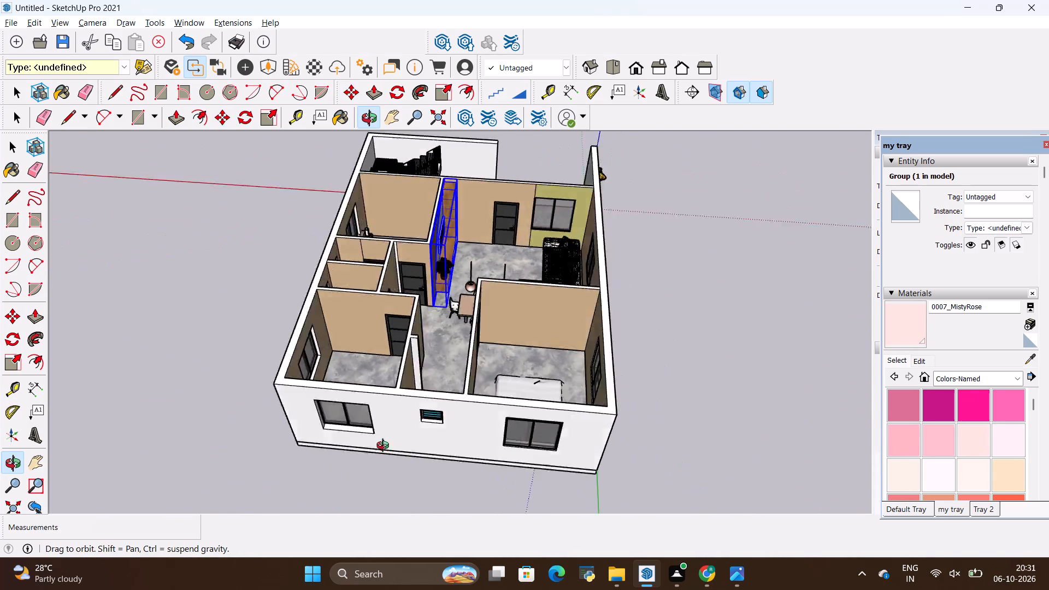
middle_drag(385, 447, 244, 456)
scroll(480, 344, up, 1)
middle_drag(480, 344, 305, 432)
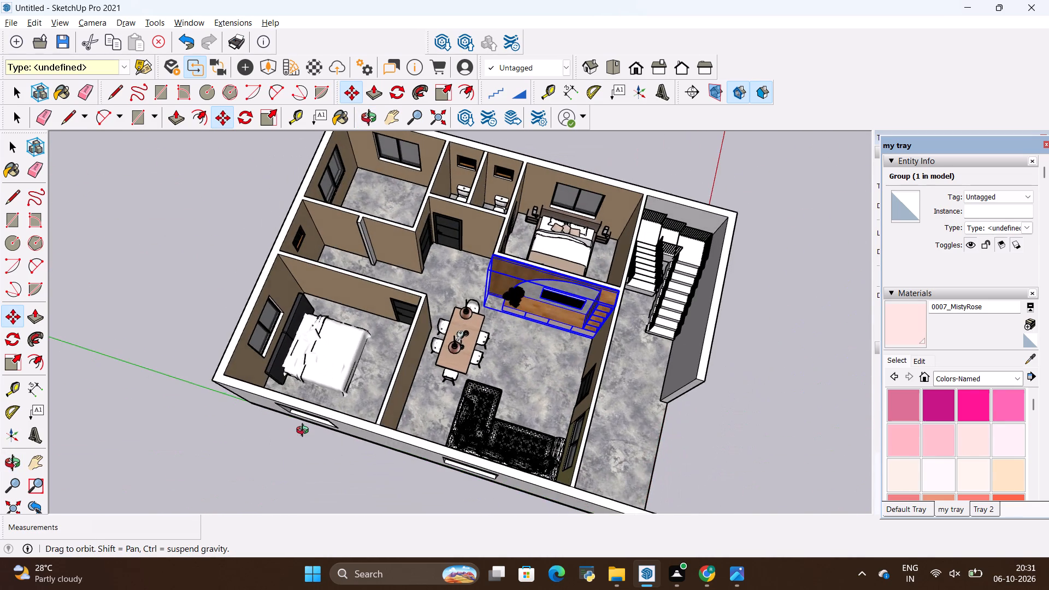
middle_drag(305, 432, 355, 412)
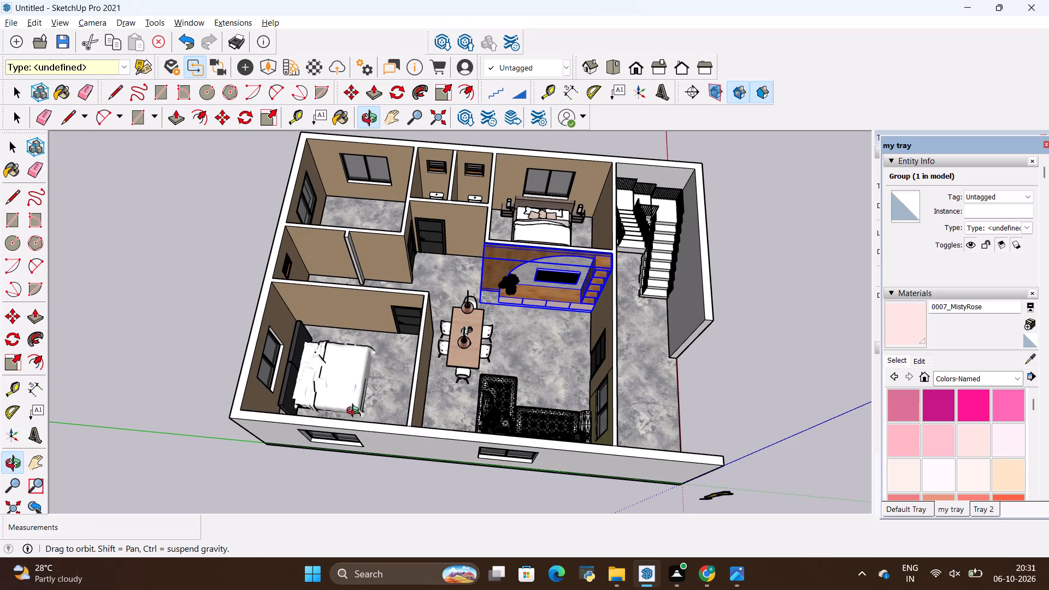
middle_drag(355, 412, 487, 424)
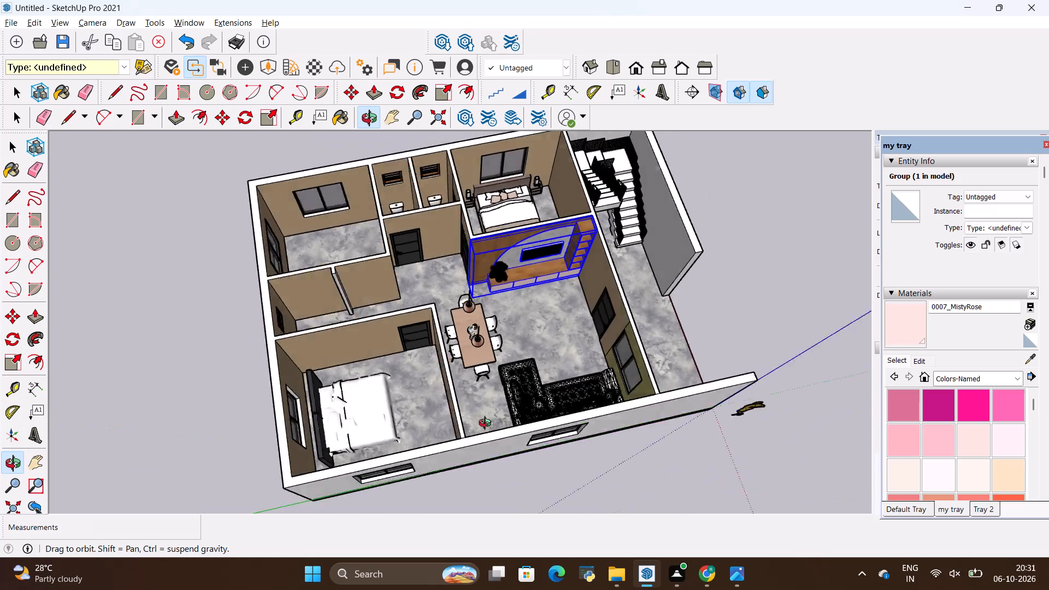
middle_drag(487, 424, 623, 422)
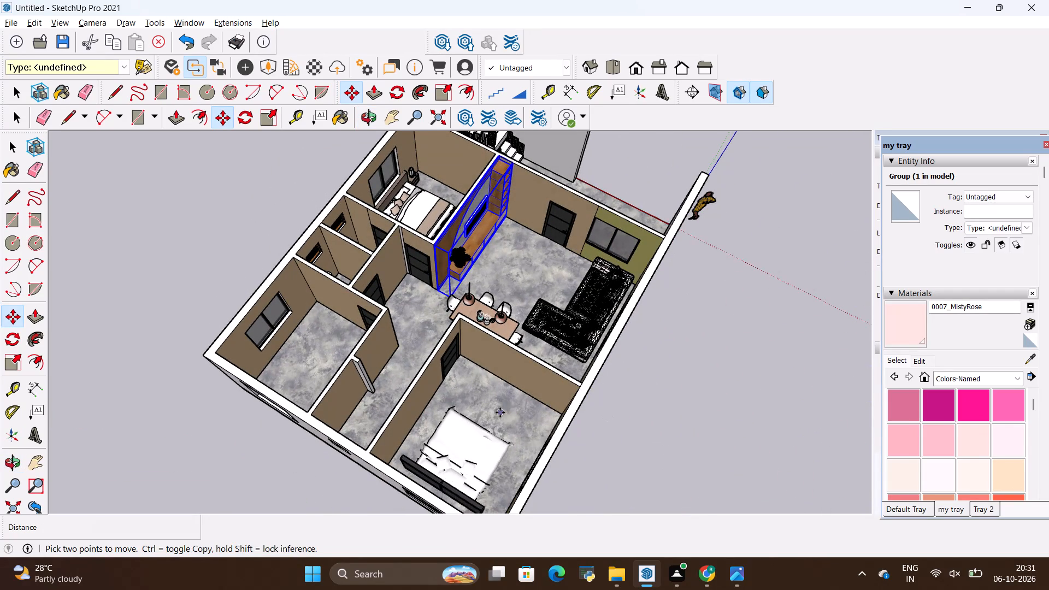
Examine the bedrooms, toilets, passage and dining area from above to check their furnishing and windows.
scroll(499, 408, down, 4)
middle_drag(474, 393, 257, 392)
scroll(323, 293, up, 5)
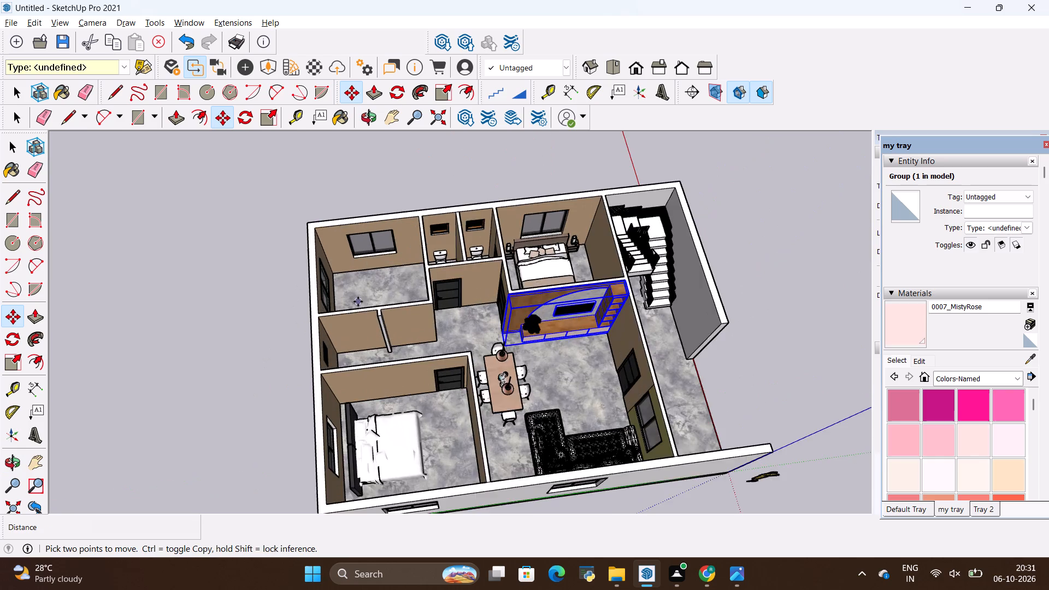
scroll(358, 302, up, 7)
scroll(380, 293, down, 3)
middle_drag(522, 343, 404, 426)
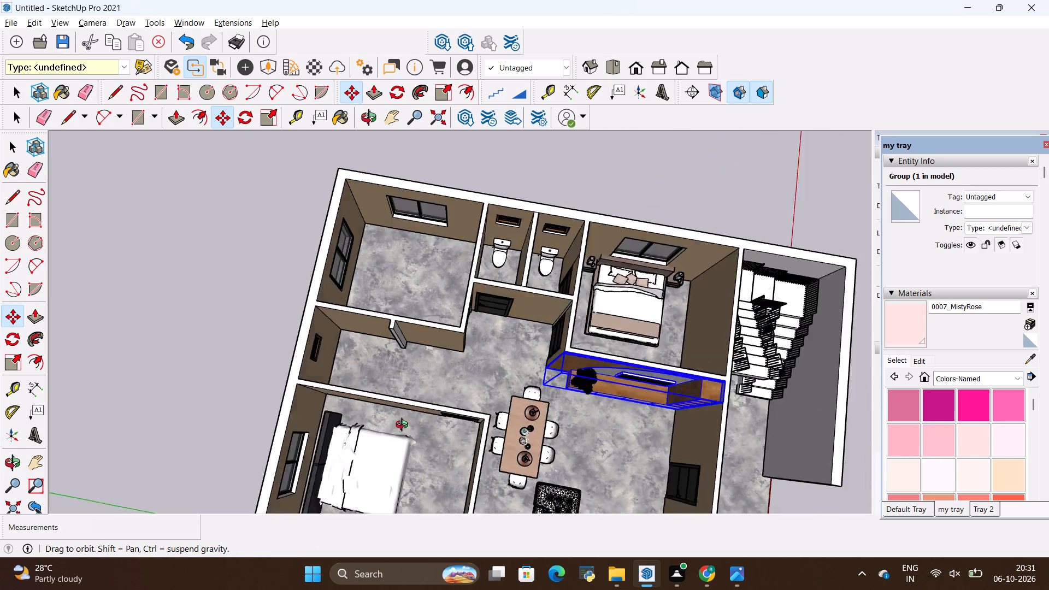
middle_drag(404, 426, 327, 347)
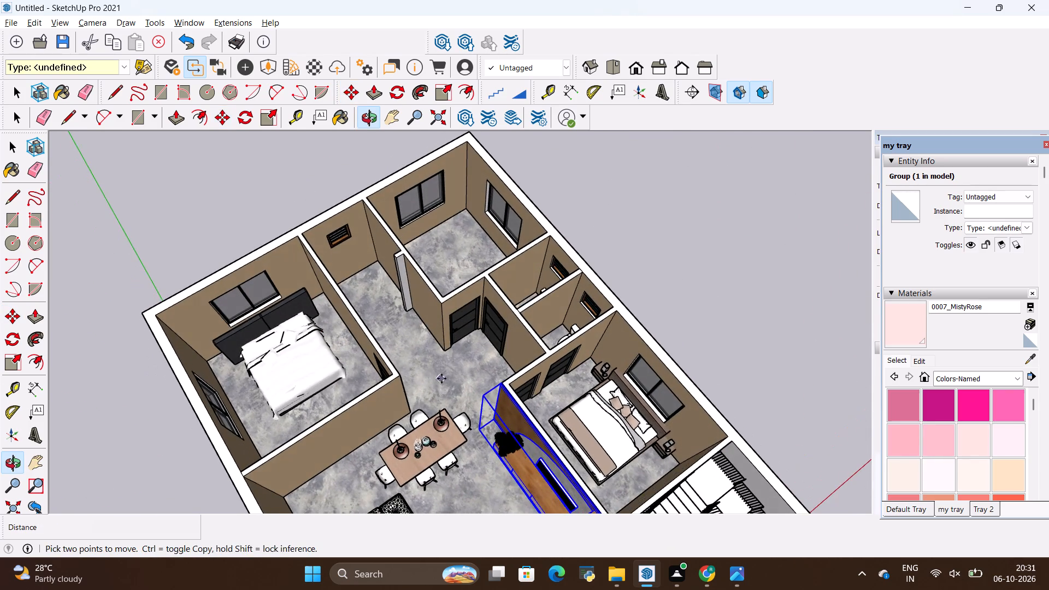
middle_drag(441, 379, 368, 349)
scroll(365, 348, down, 1)
Import the Group_55 curtain model from the ALL 3D WAREHOUSE ITEMS folder and place it in the living room beside the sofa.
click(17, 22)
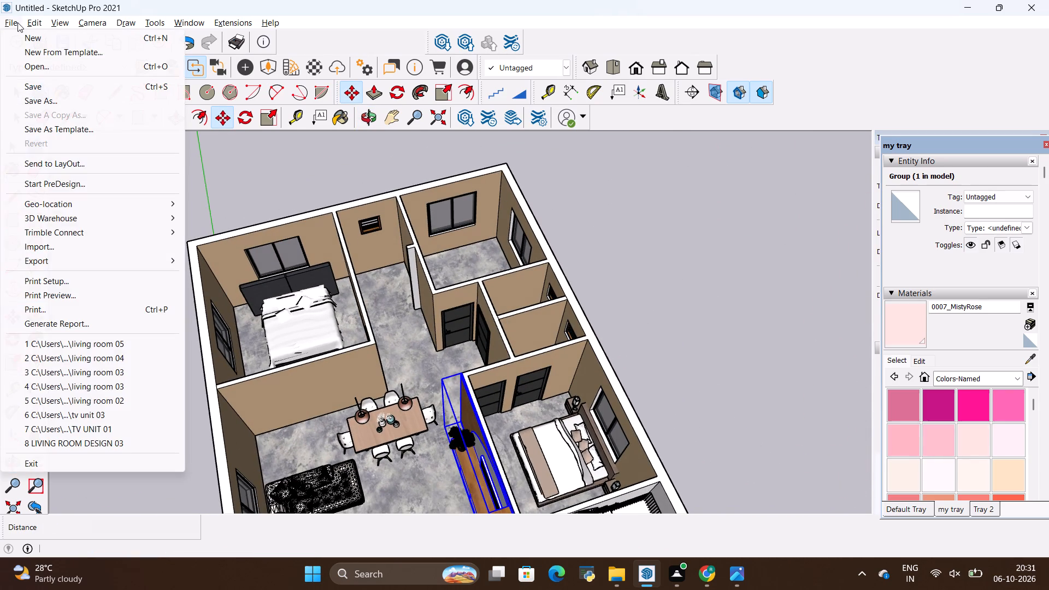
click(74, 249)
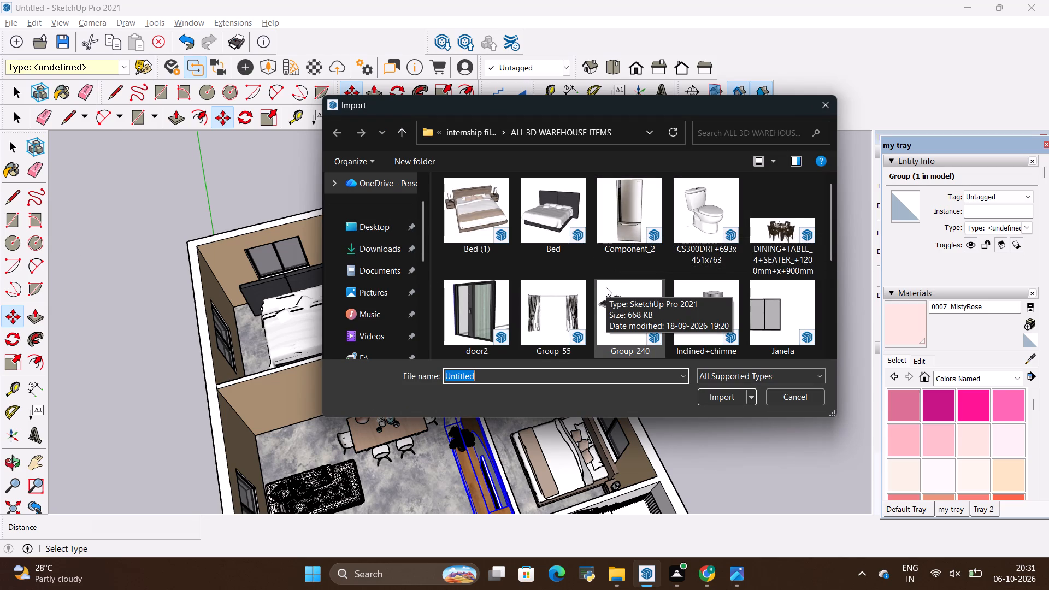
click(557, 300)
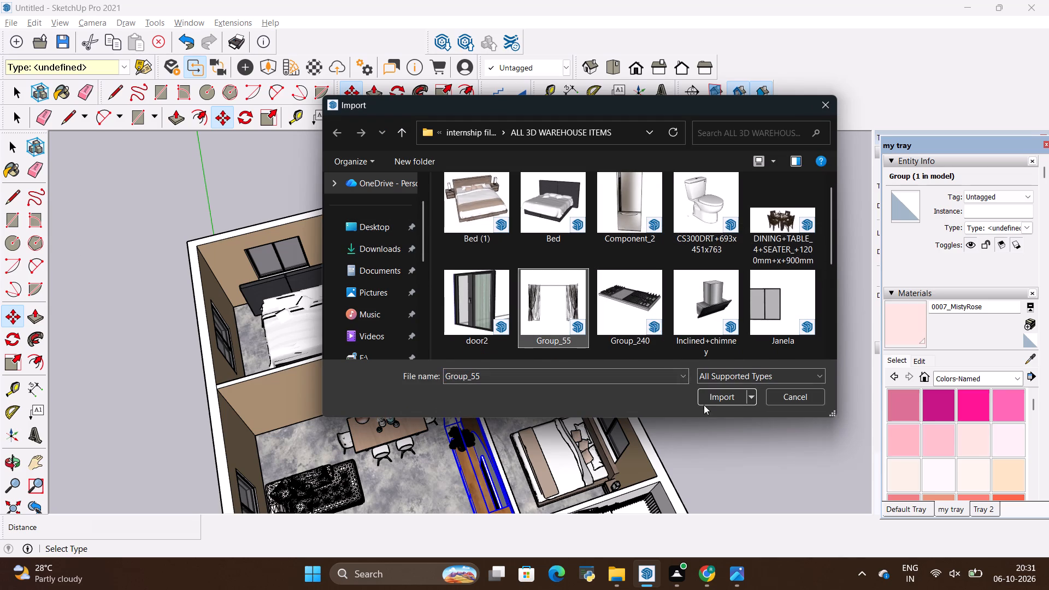
click(708, 402)
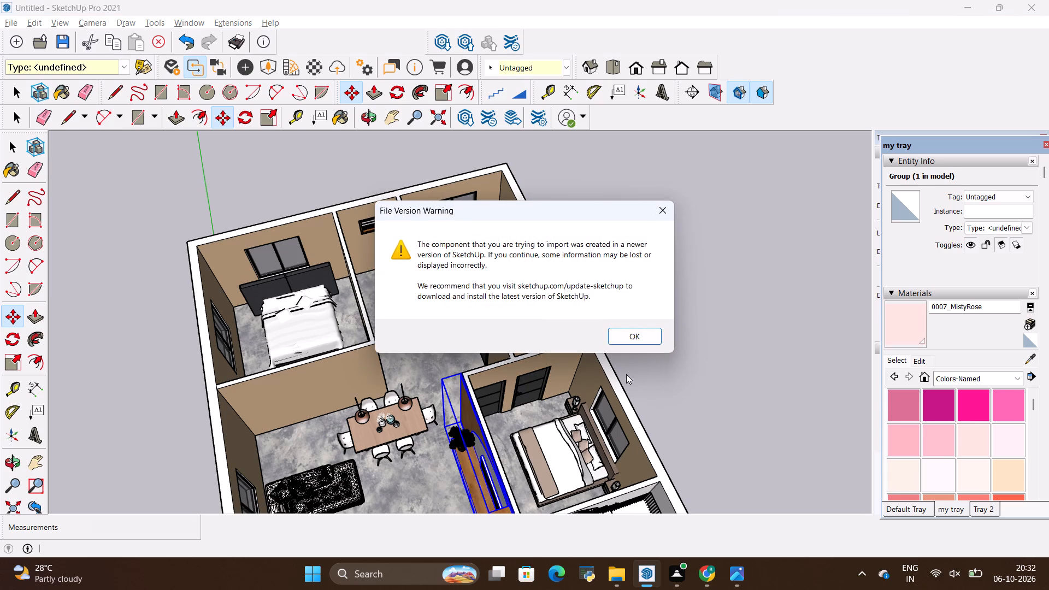
click(645, 340)
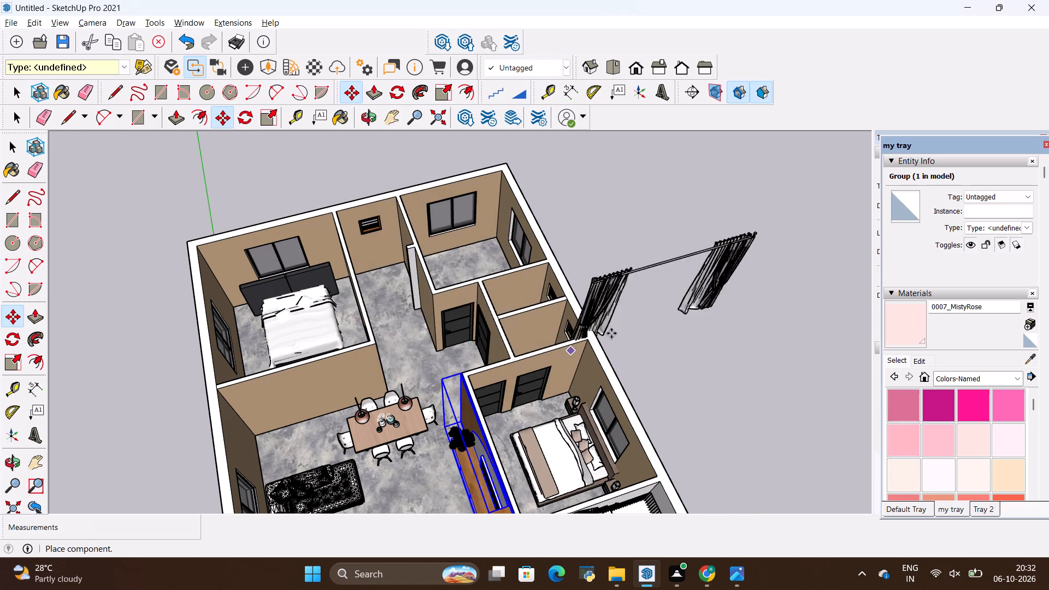
scroll(623, 330, down, 16)
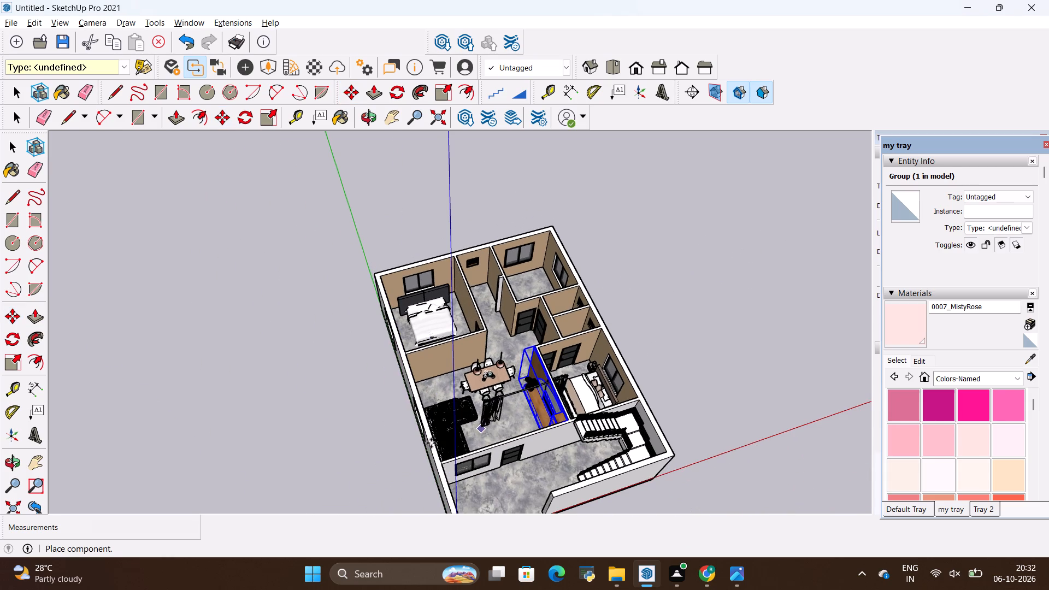
middle_drag(391, 445, 749, 375)
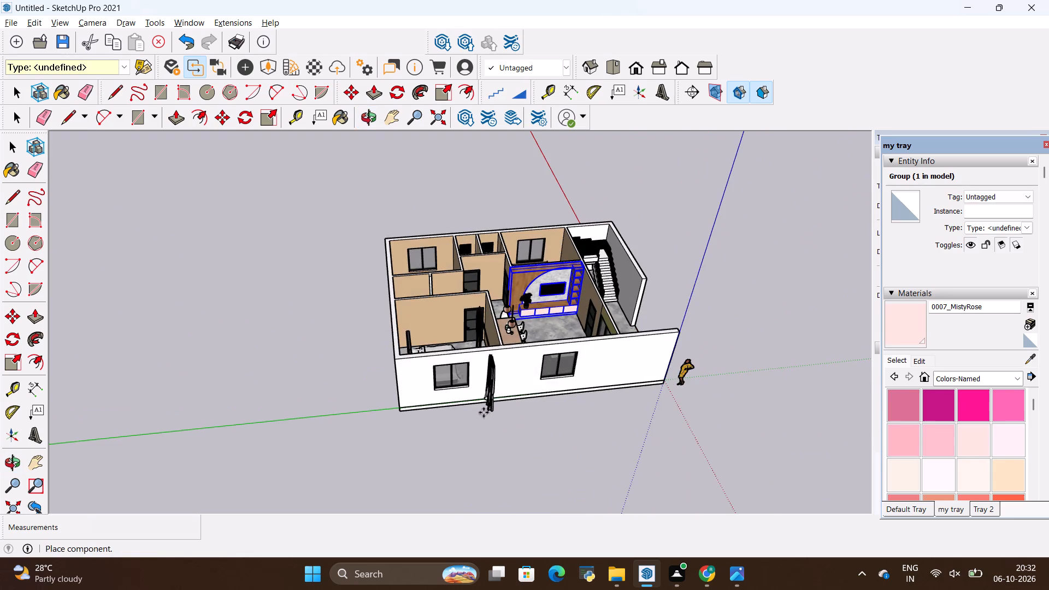
middle_drag(484, 412, 733, 430)
scroll(580, 241, up, 5)
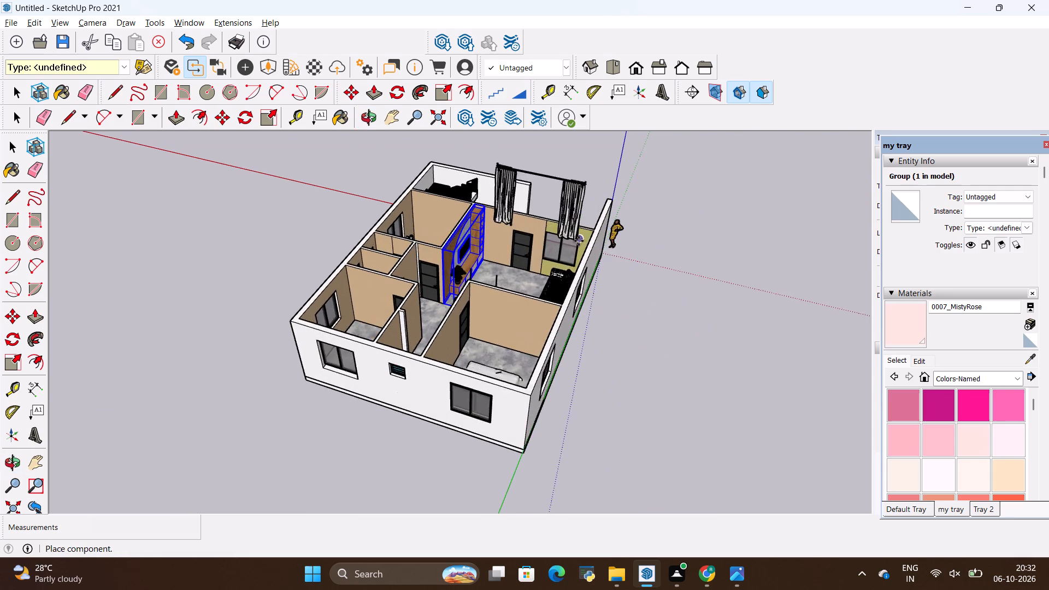
scroll(579, 241, up, 20)
scroll(579, 241, up, 2)
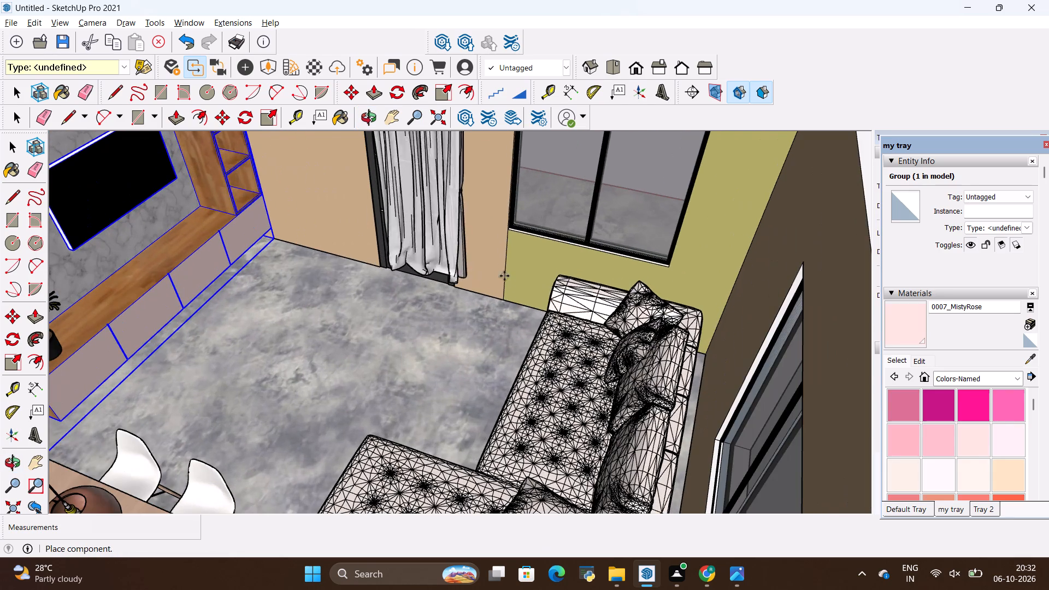
click(515, 391)
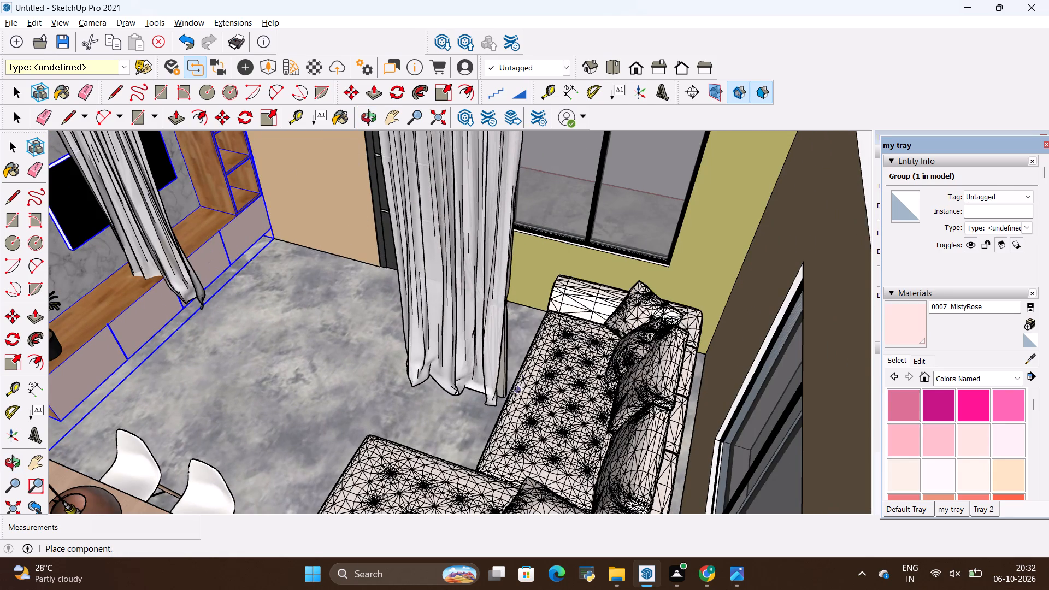
Move the curtains about 6' 10 7/8" to the top corner of the olive window wall behind the sofa.
scroll(518, 392, down, 12)
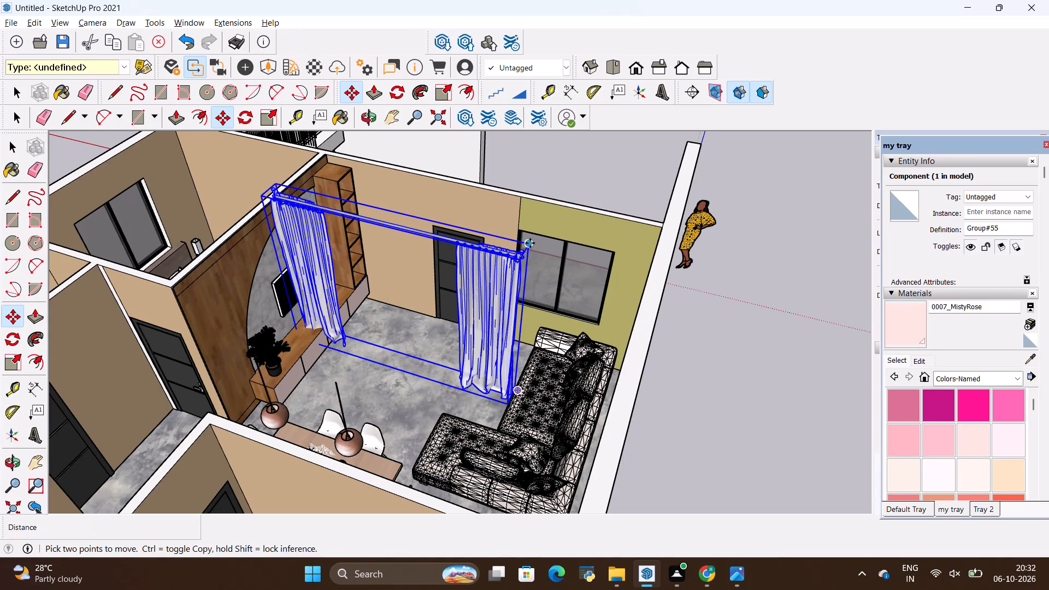
click(531, 247)
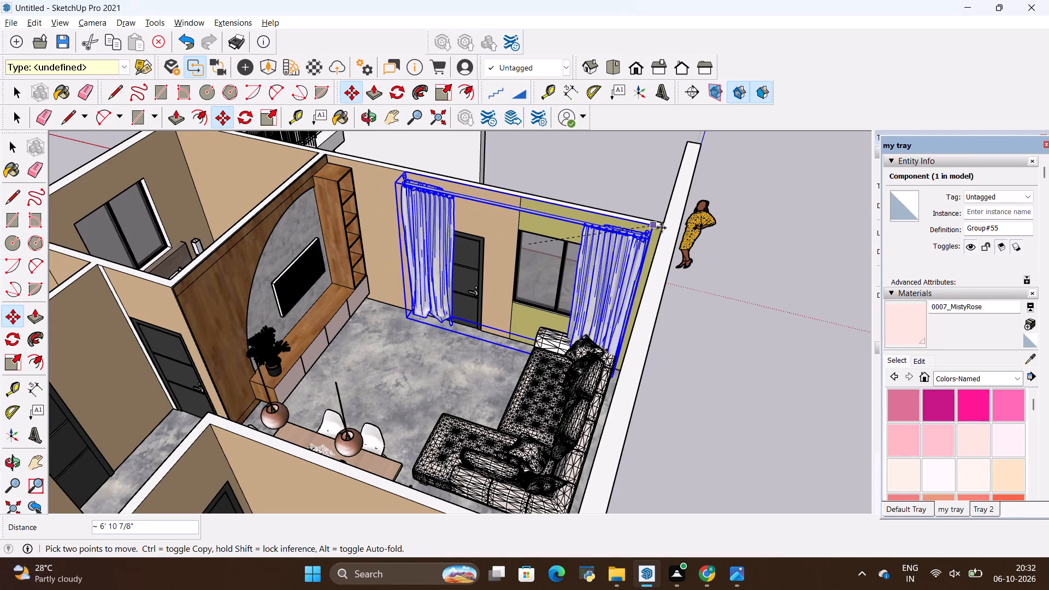
click(661, 228)
Scale the curtains to about 0.65 in width and 1.11 in height so they frame the window on the olive wall.
scroll(468, 321, down, 4)
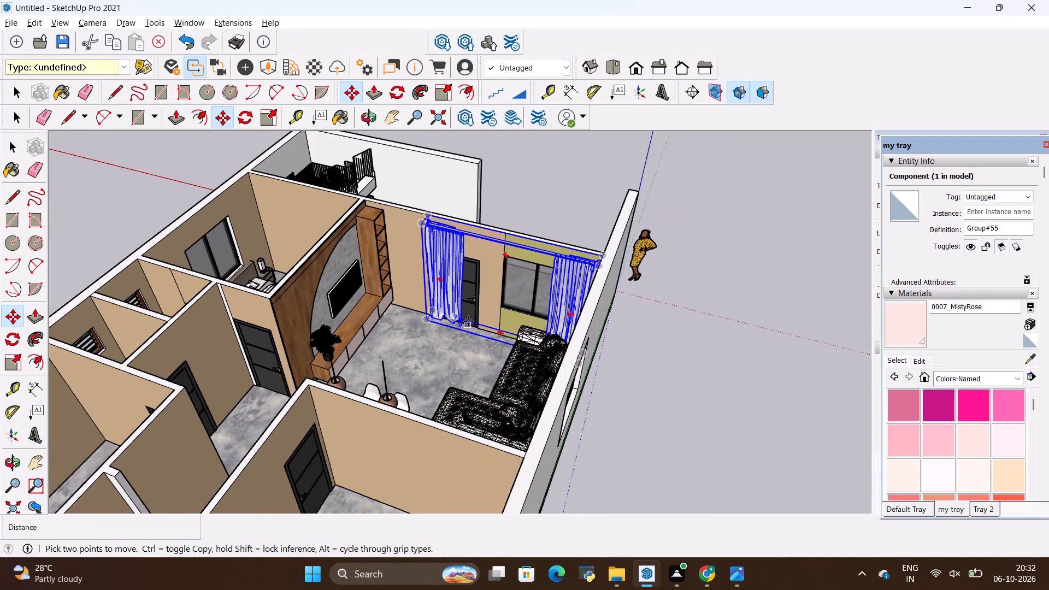
middle_drag(460, 332, 544, 369)
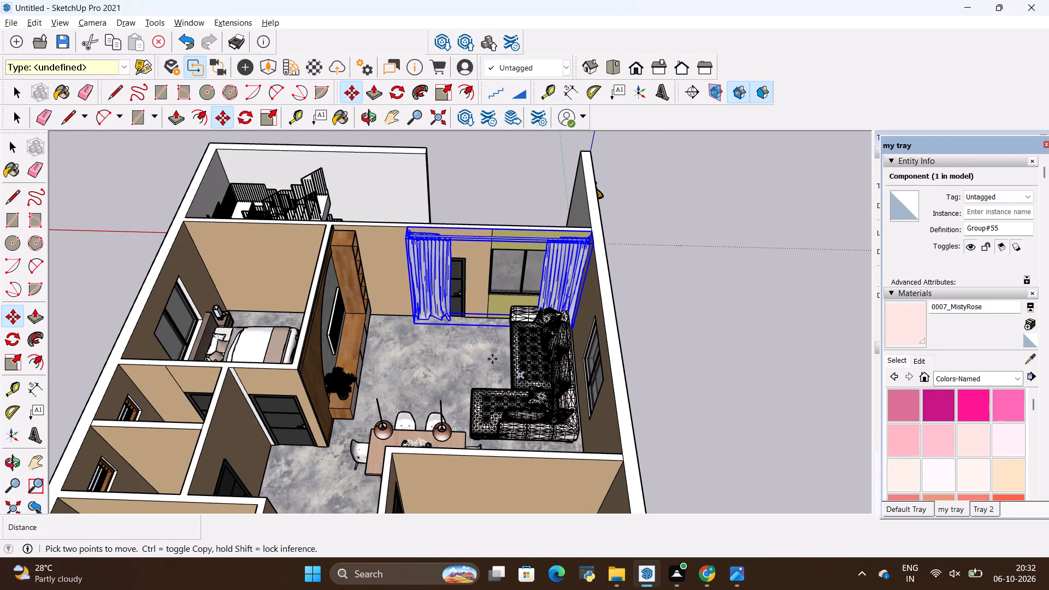
key(s)
scroll(386, 247, up, 6)
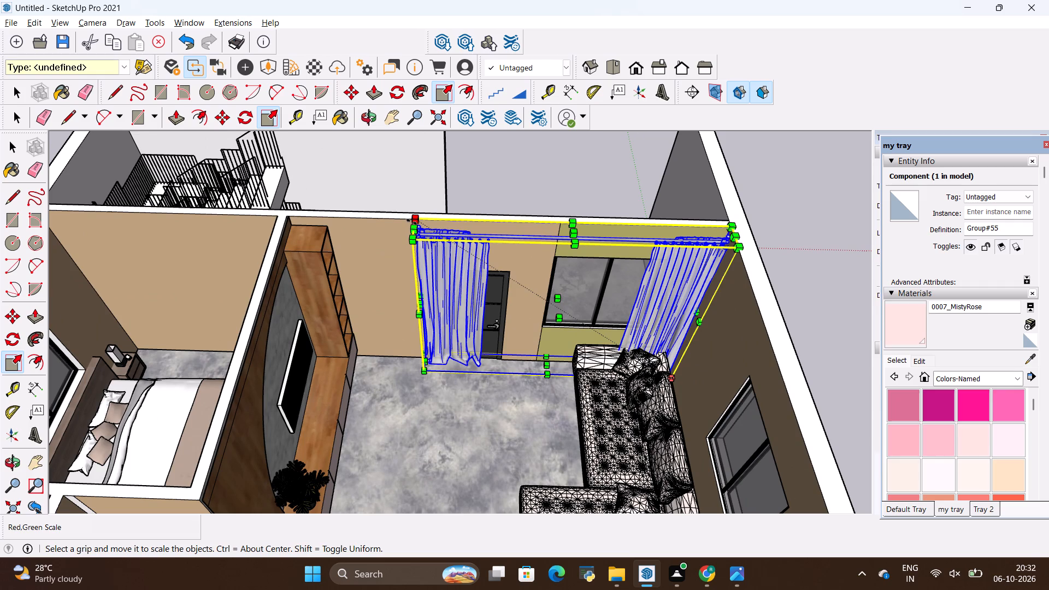
click(412, 226)
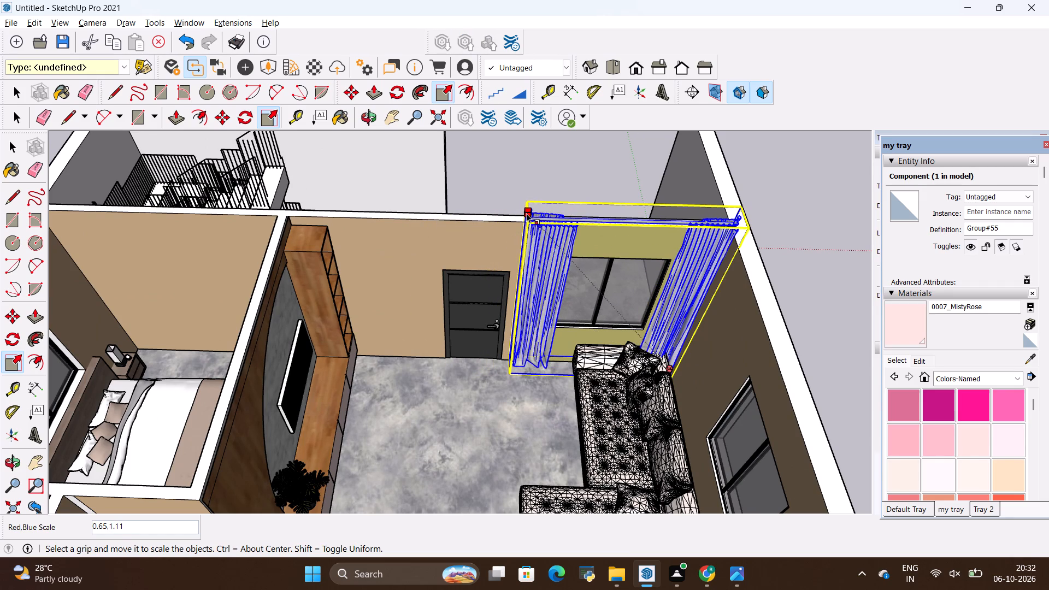
click(527, 220)
Move the L-shaped sofa about 8 1/2" away from the curtained window wall.
scroll(527, 341, up, 2)
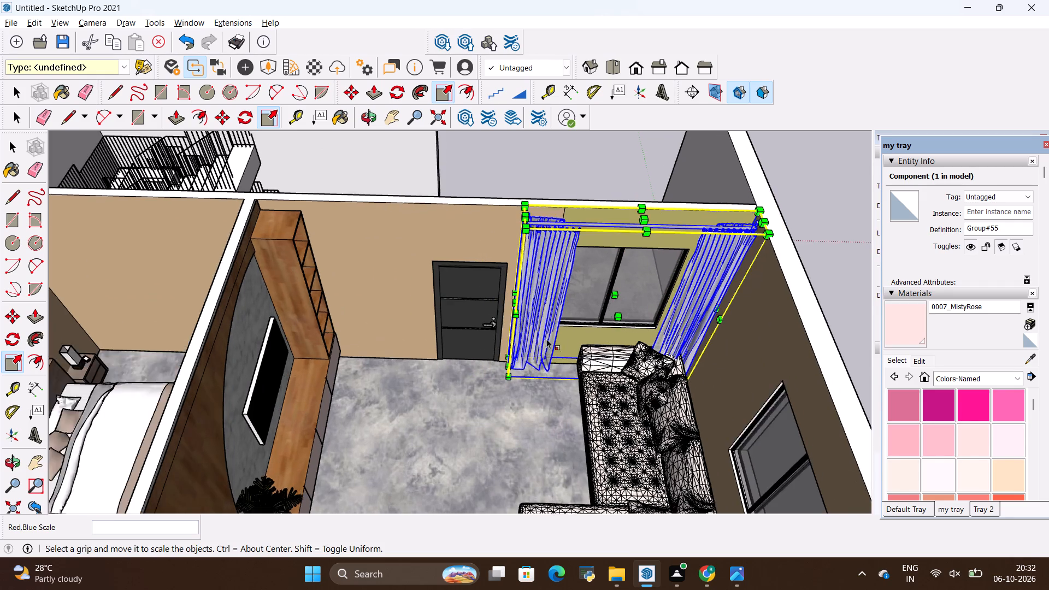
scroll(546, 339, up, 6)
key(space)
click(629, 423)
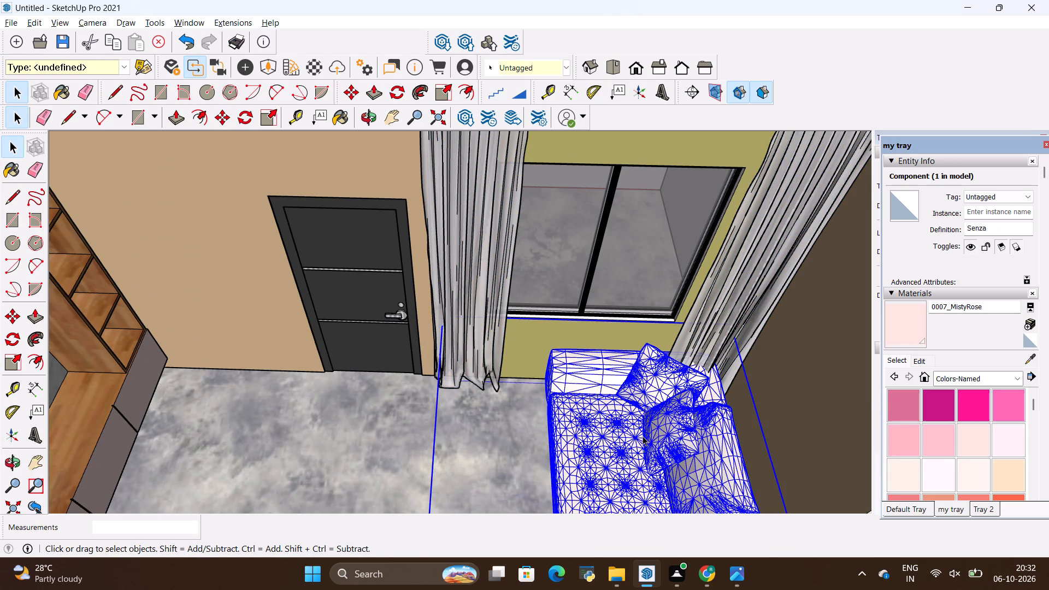
key(m)
click(623, 427)
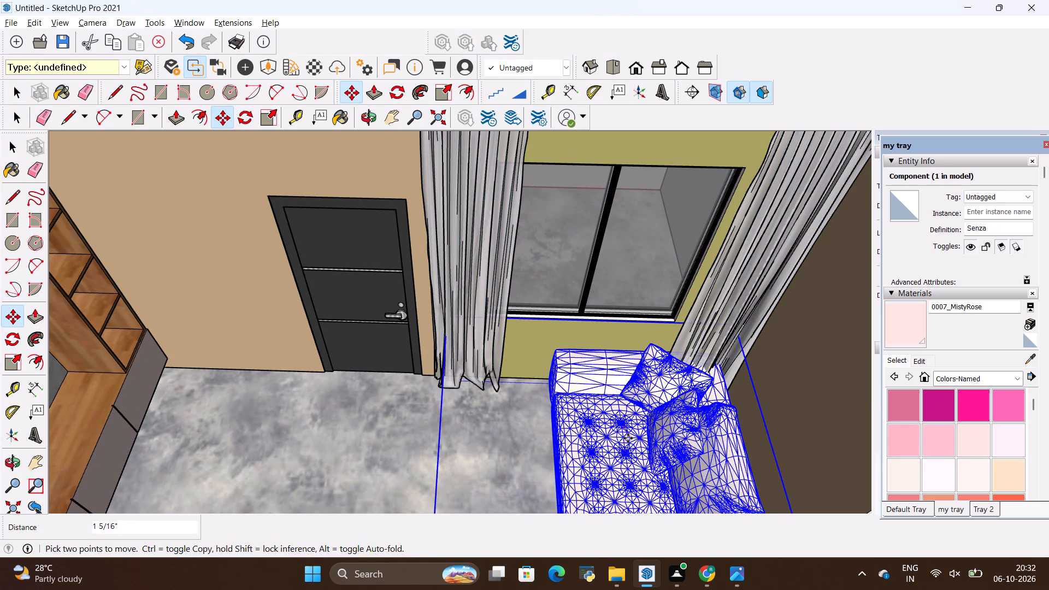
click(634, 451)
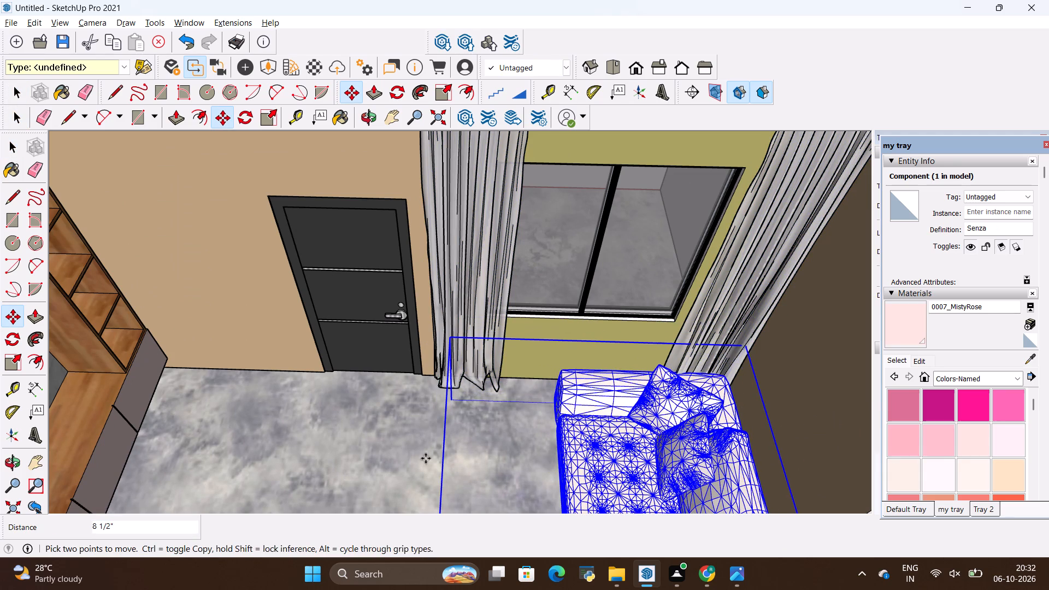
key(space)
click(381, 462)
Move the L-shaped sofa about 3' 1 3/16" further from the curtains, toward the dining table.
scroll(385, 434, down, 11)
middle_drag(356, 441, 357, 449)
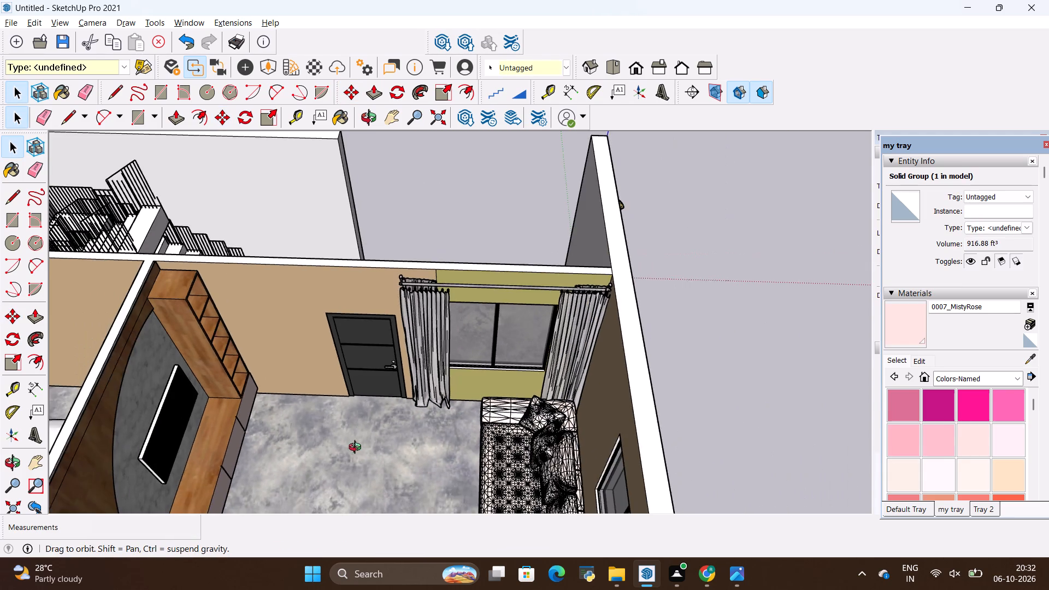
middle_drag(357, 449, 580, 418)
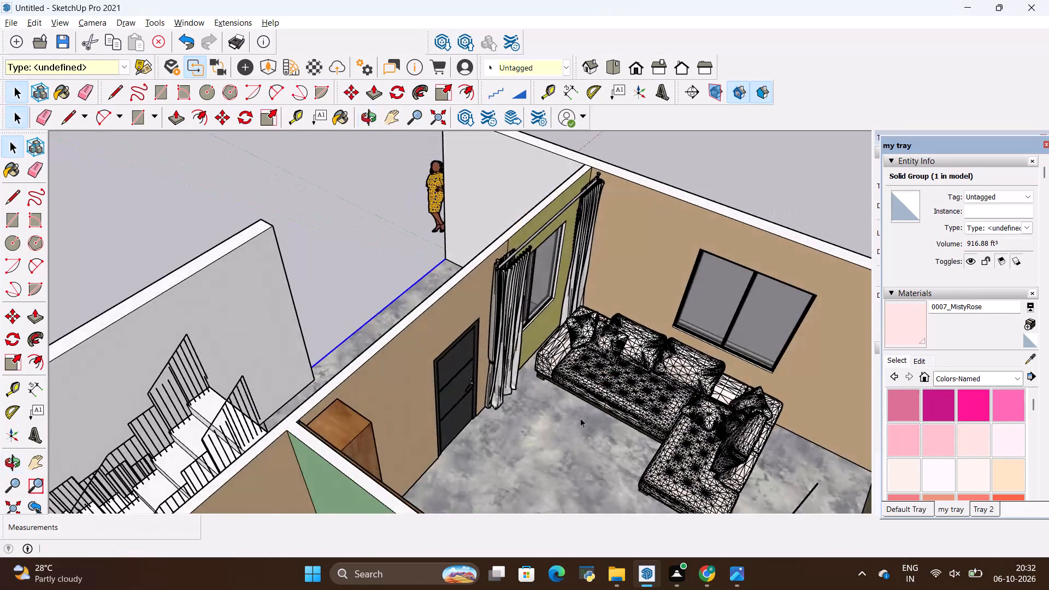
scroll(562, 398, down, 6)
scroll(463, 370, up, 1)
middle_drag(463, 371, 614, 456)
scroll(625, 328, up, 7)
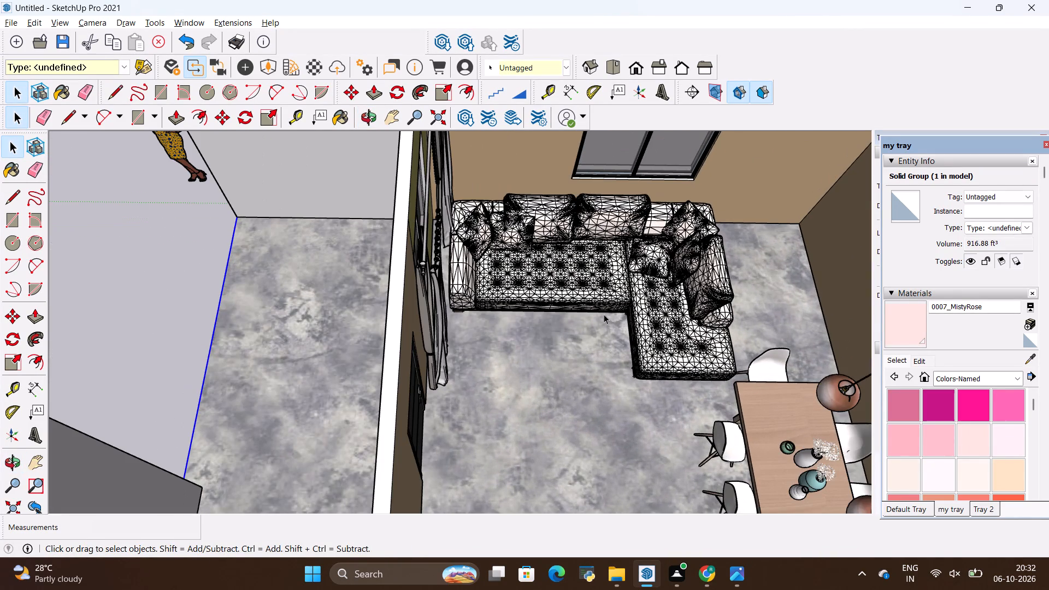
key(m)
key(space)
click(588, 295)
key(m)
click(573, 287)
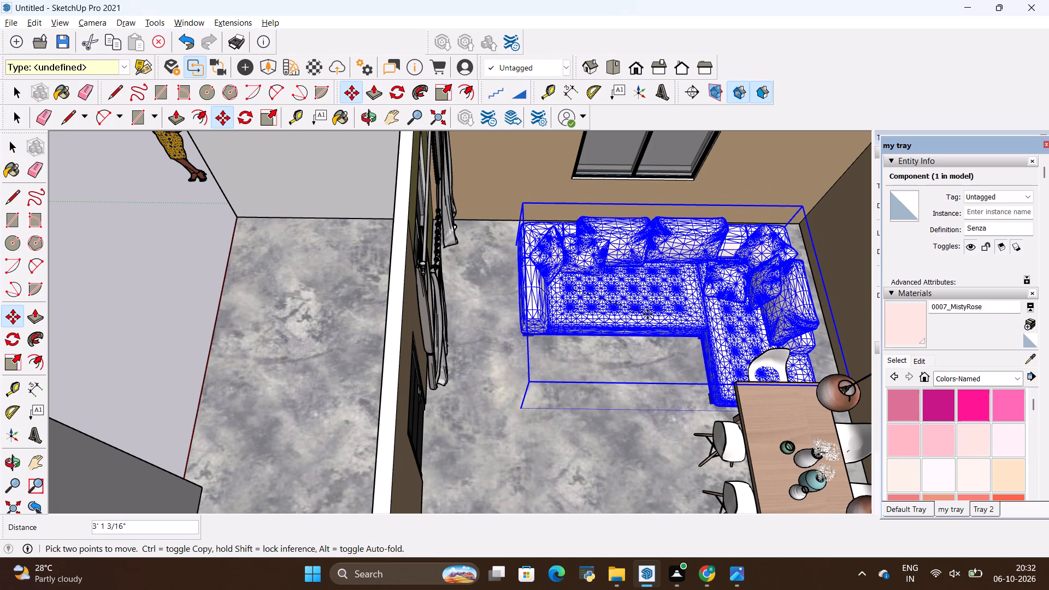
click(647, 314)
key(space)
click(591, 442)
scroll(591, 442, down, 5)
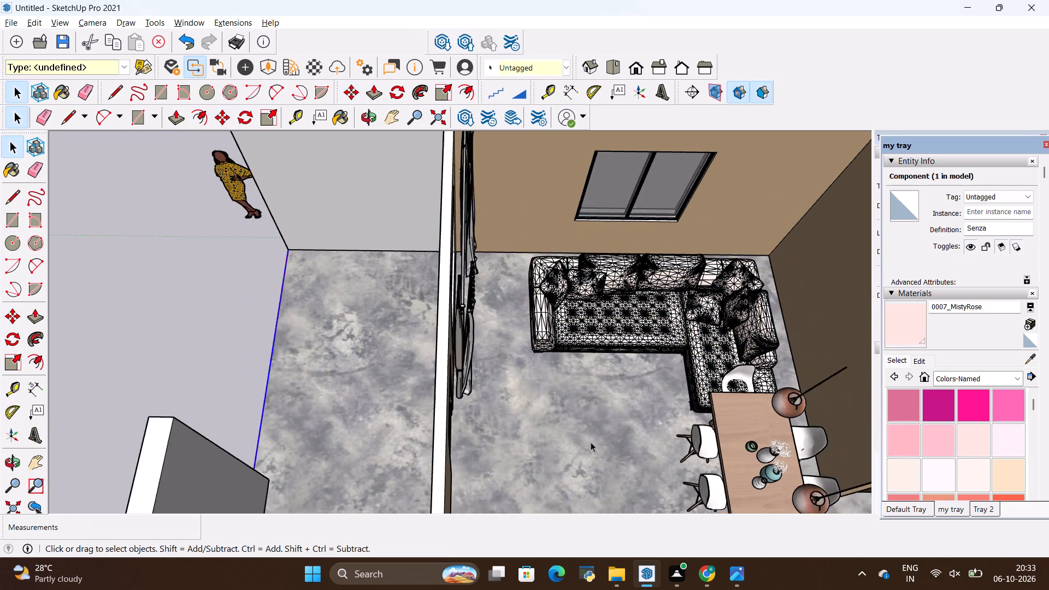
scroll(590, 437, down, 6)
click(287, 345)
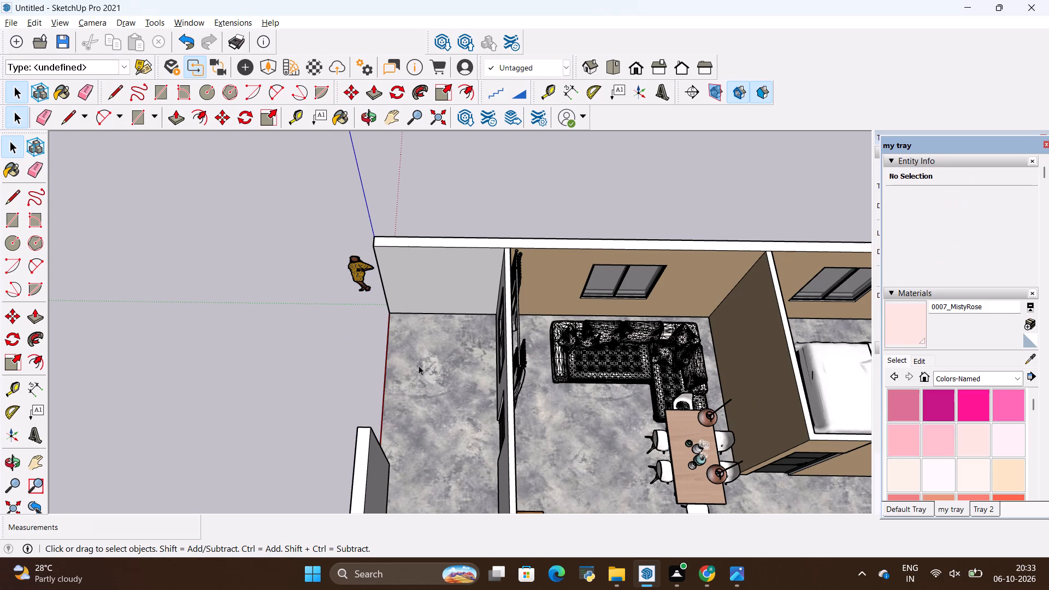
Copy the curtains about 17' 8 9/16" away, outside the side wall that has the window behind the sofa.
middle_drag(544, 410, 451, 291)
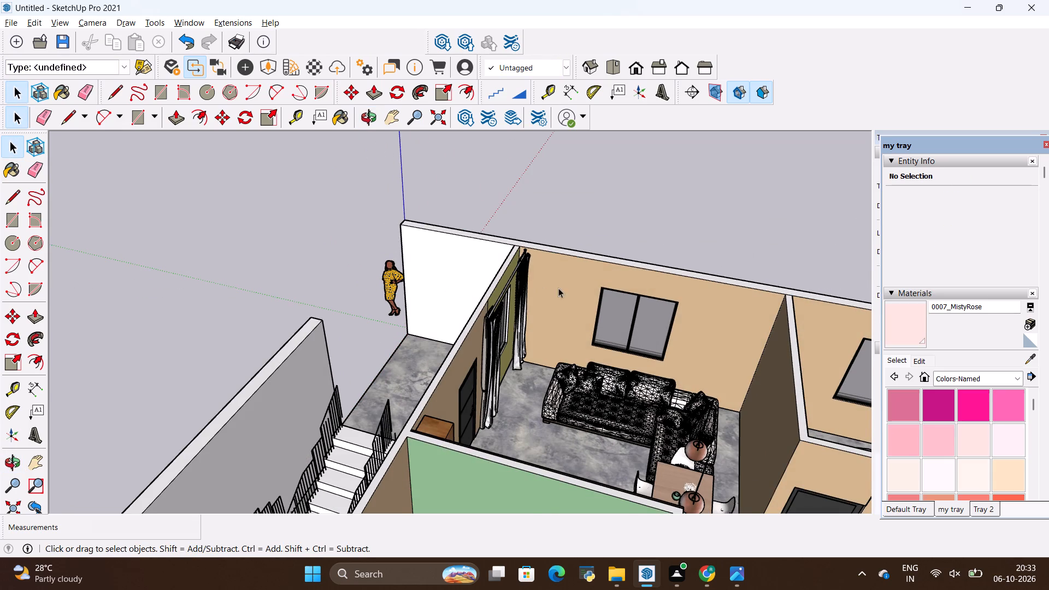
scroll(599, 293, up, 1)
scroll(642, 319, up, 3)
middle_drag(645, 417, 512, 423)
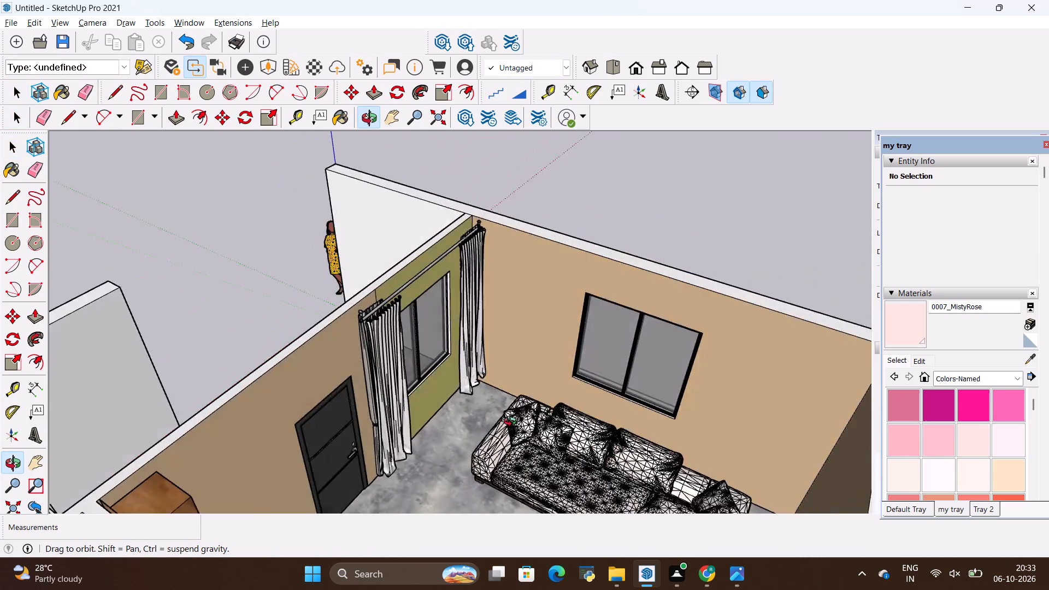
middle_drag(512, 423, 718, 423)
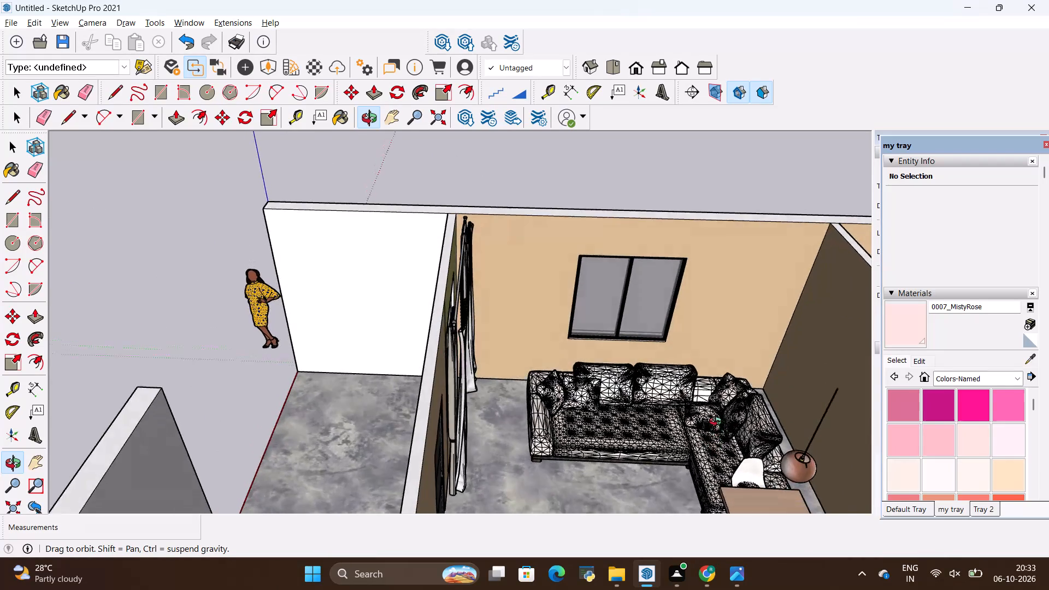
middle_drag(718, 423, 518, 408)
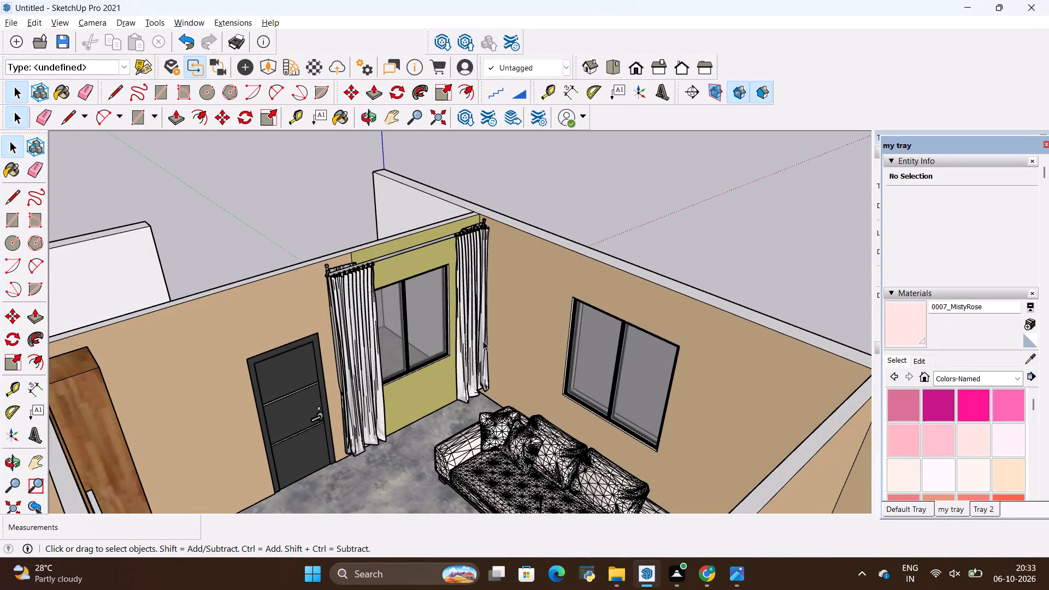
click(360, 324)
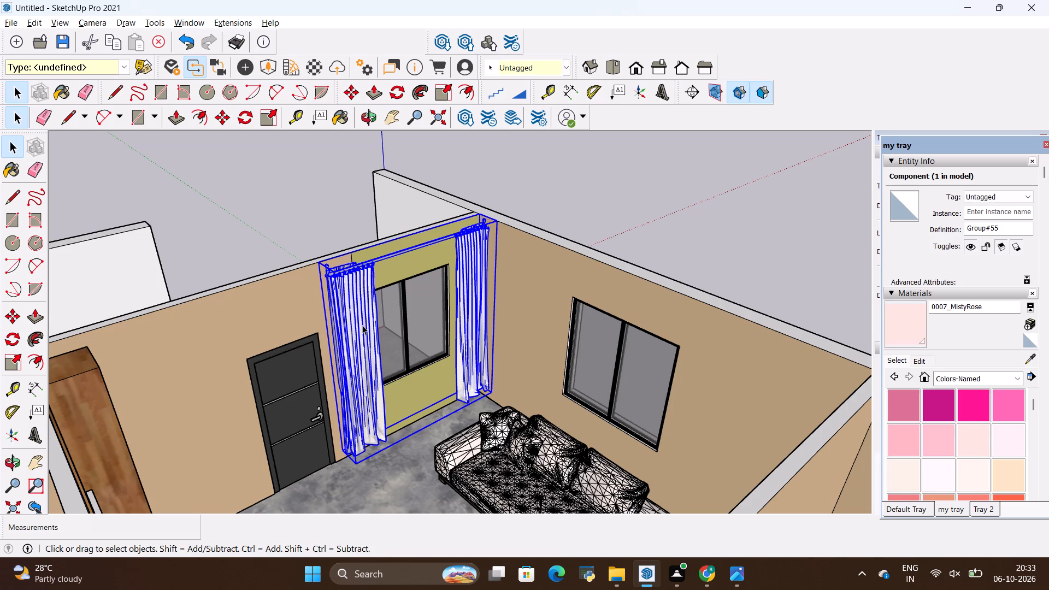
key(m)
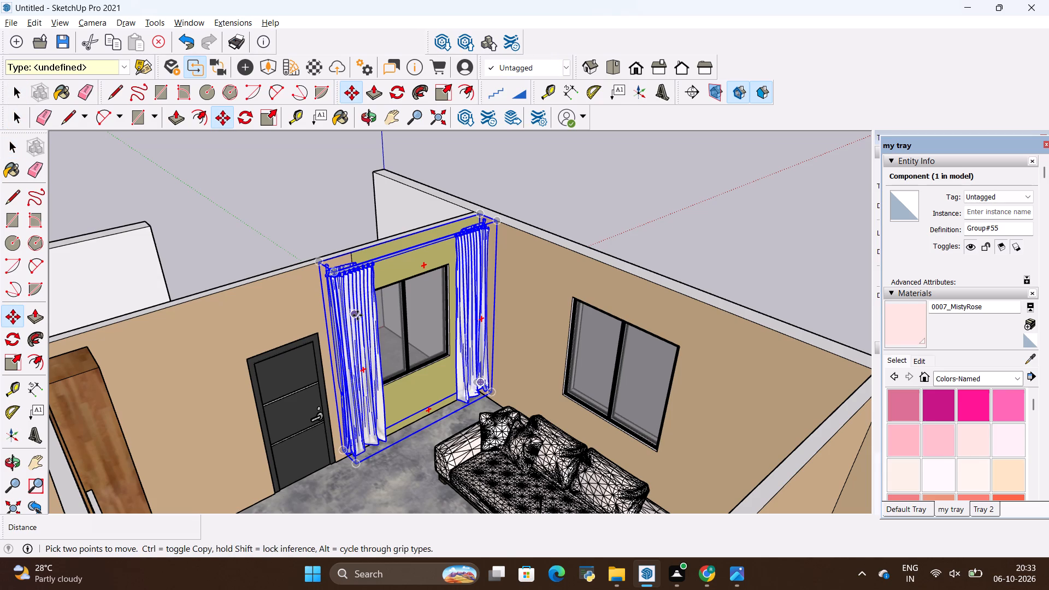
click(357, 315)
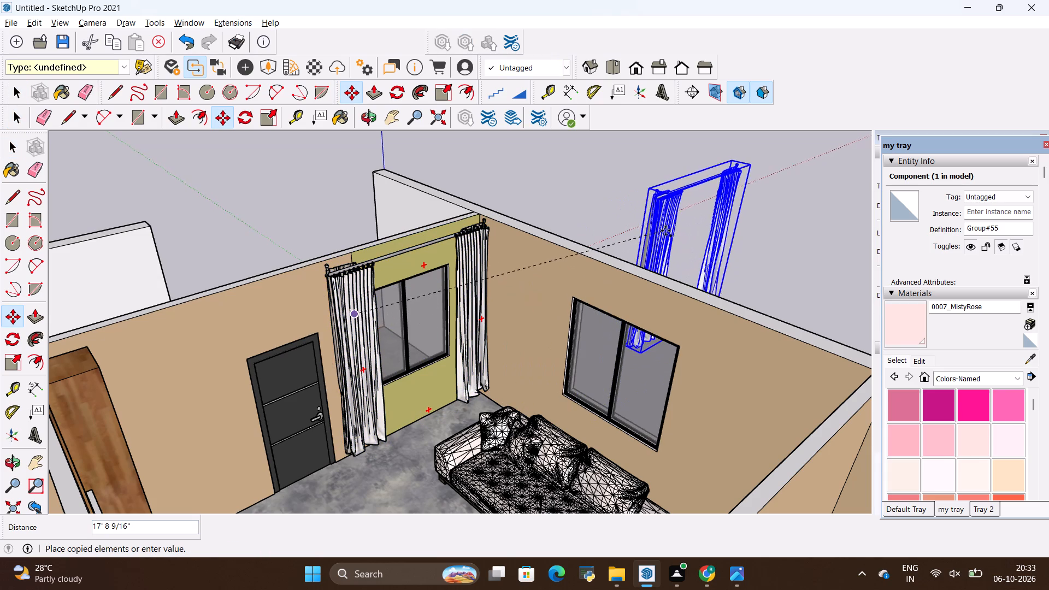
click(667, 230)
scroll(434, 388, down, 4)
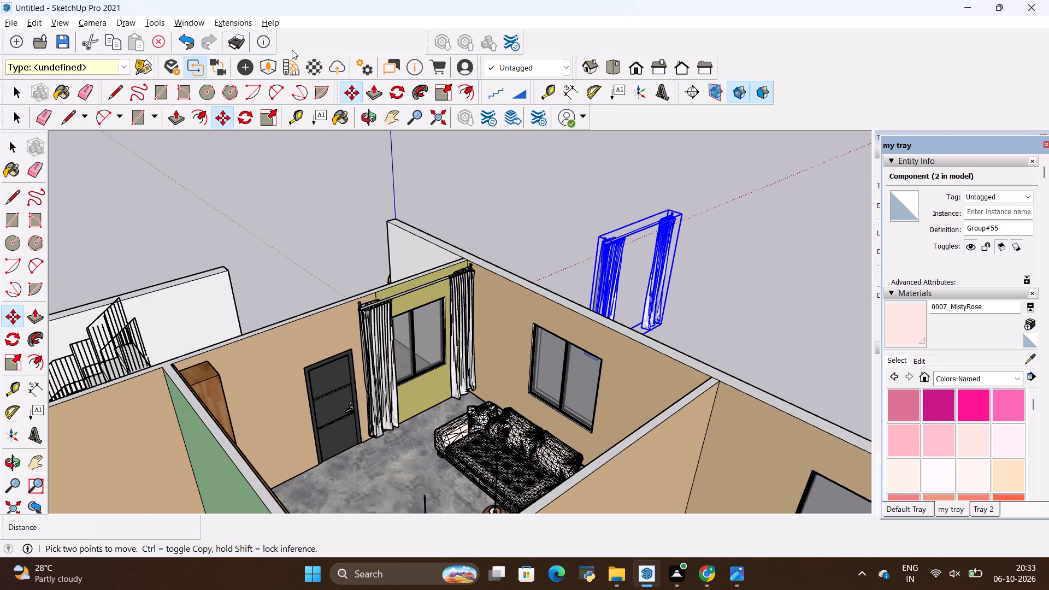
Rotate the copied curtains 90° about the vertical axis so they run parallel to the side wall.
click(394, 88)
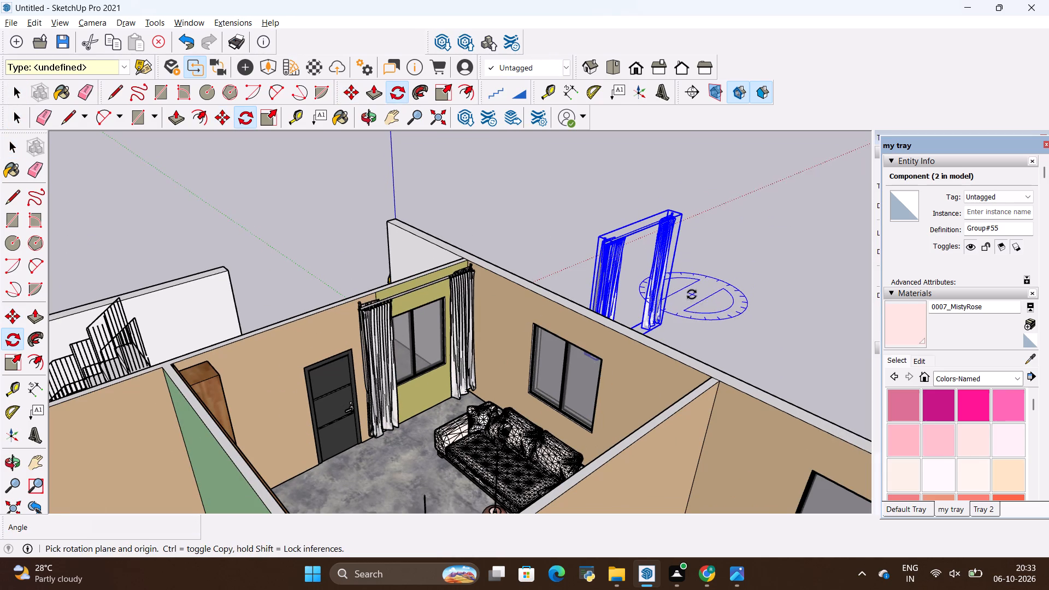
middle_drag(714, 282, 594, 369)
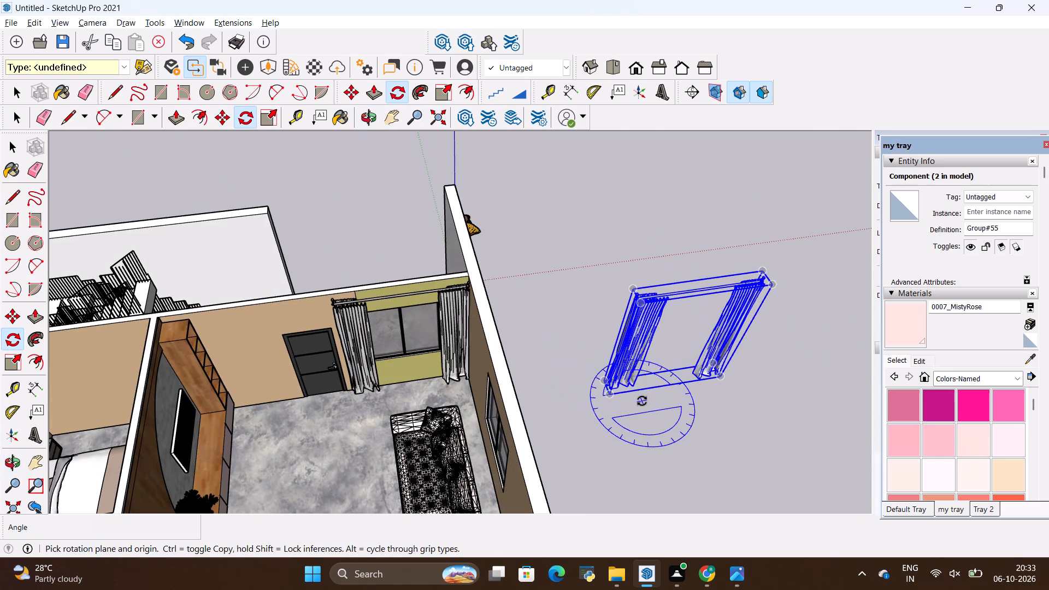
click(651, 405)
click(680, 398)
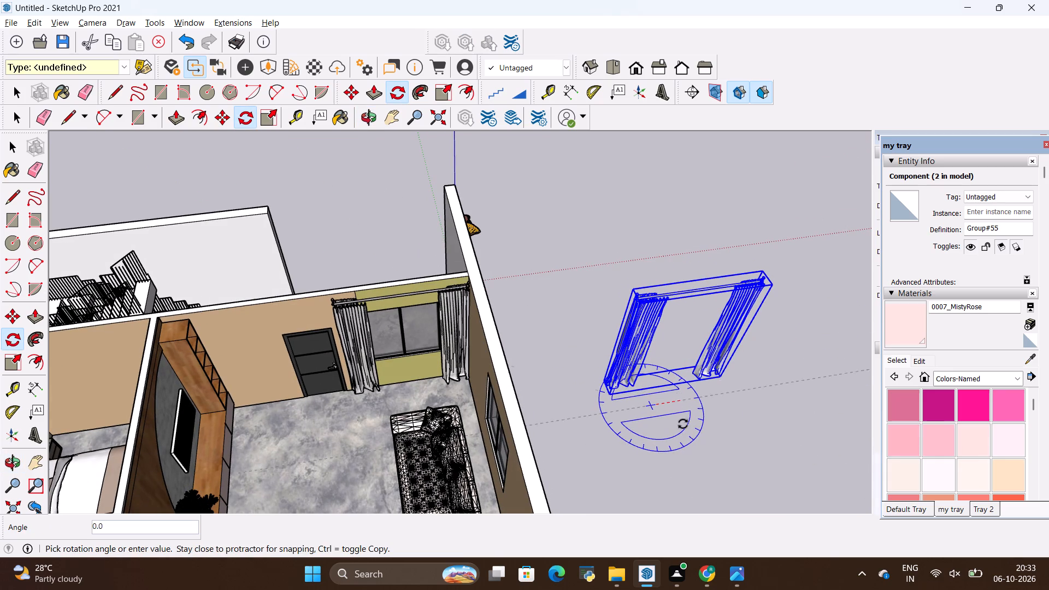
click(675, 463)
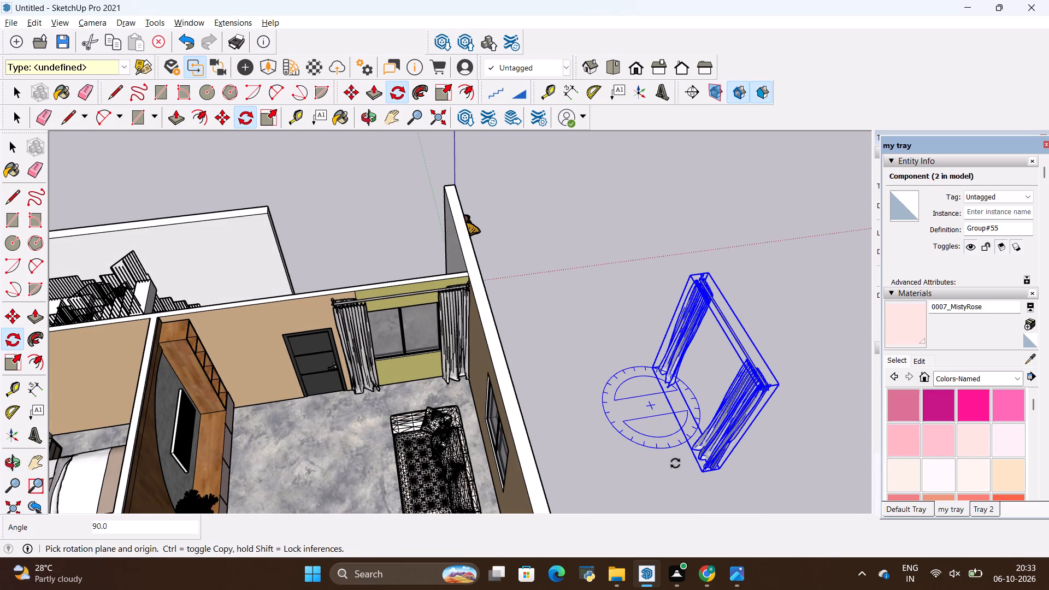
key(space)
click(618, 403)
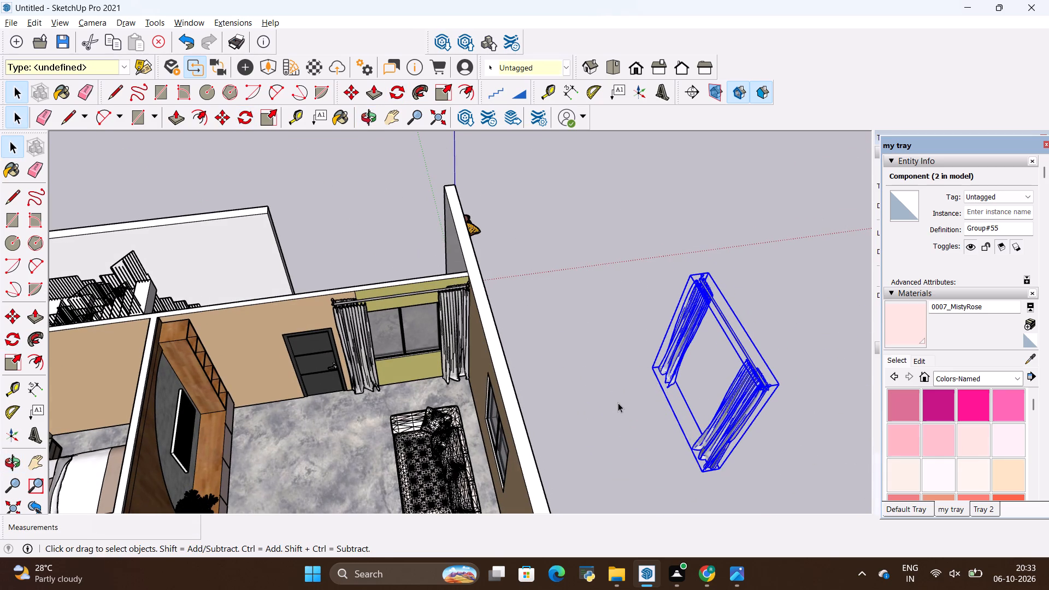
click(681, 351)
Move the rotated curtains about 14' 5 9/16" onto the inner face of the side wall, around the window behind the sofa.
scroll(588, 335, down, 10)
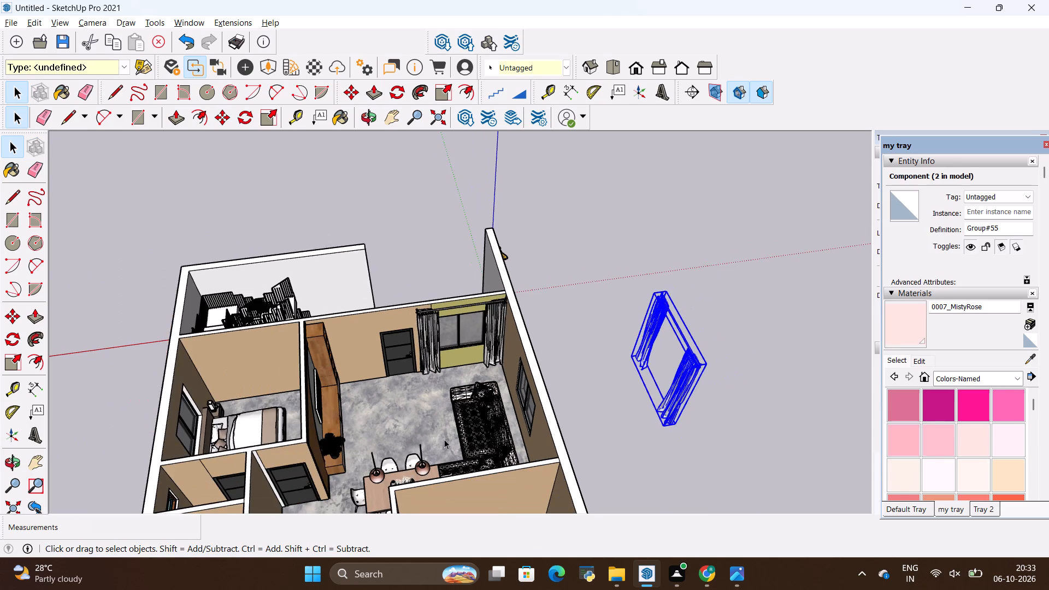
middle_drag(445, 441, 657, 476)
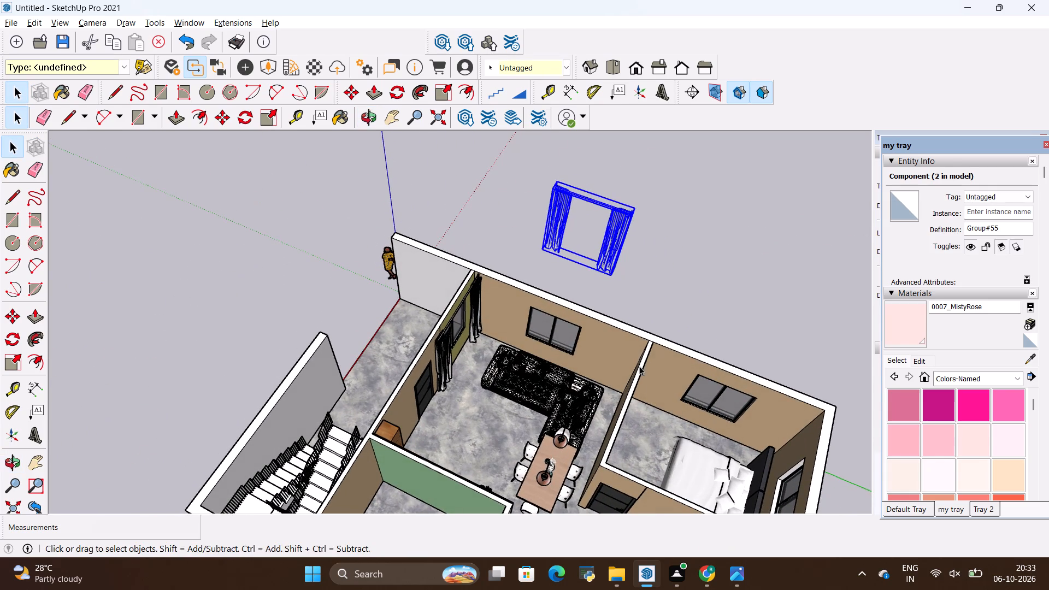
scroll(623, 340, up, 3)
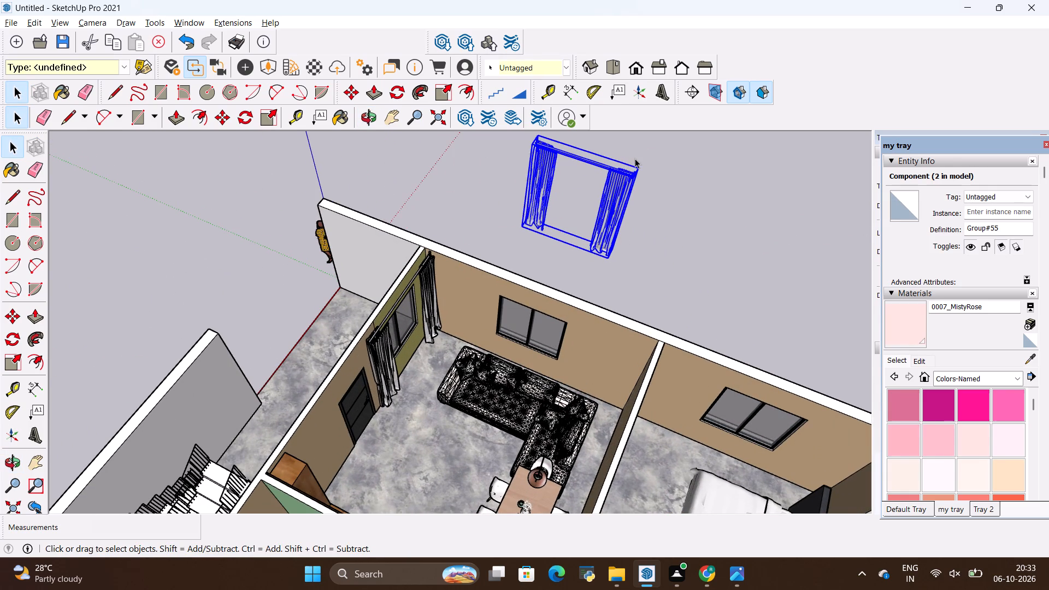
key(m)
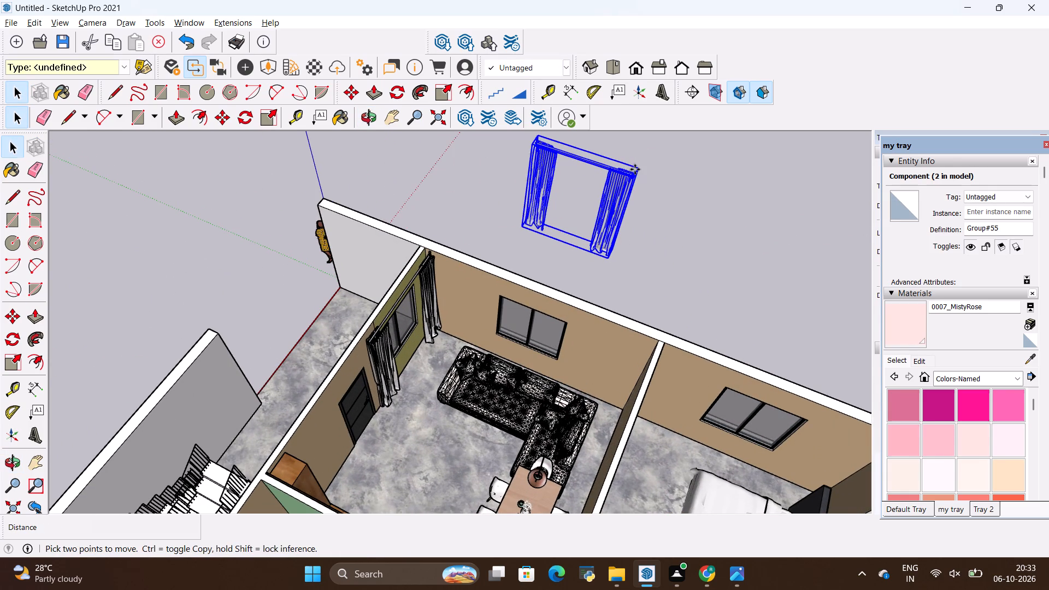
click(635, 167)
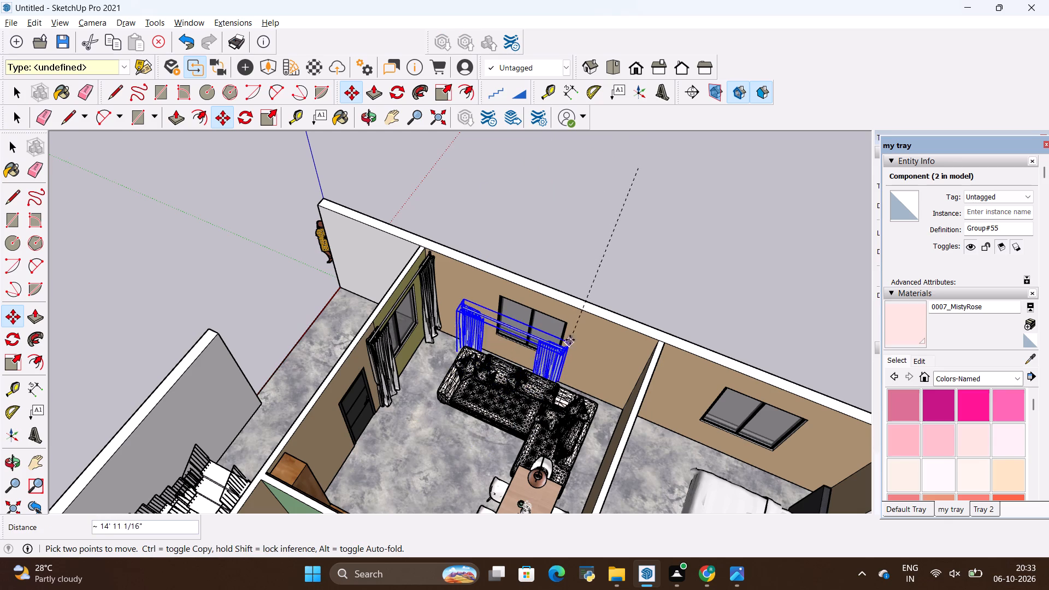
click(596, 314)
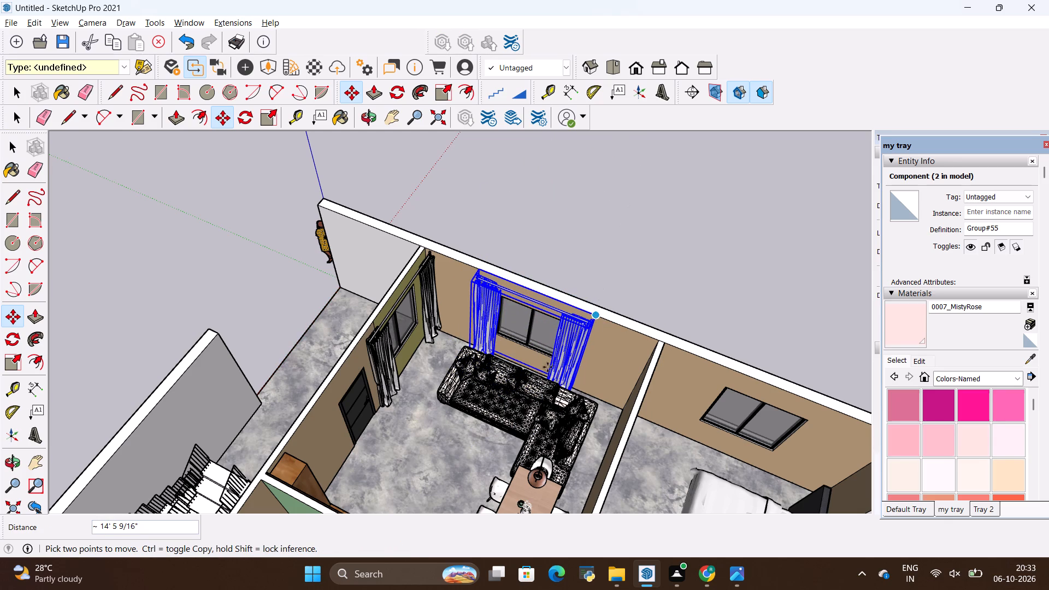
Widen the curtains behind the sofa by about 1.10 away from the olive wall and about 1.14 toward it, clearing the window on both sides.
middle_drag(535, 385, 602, 264)
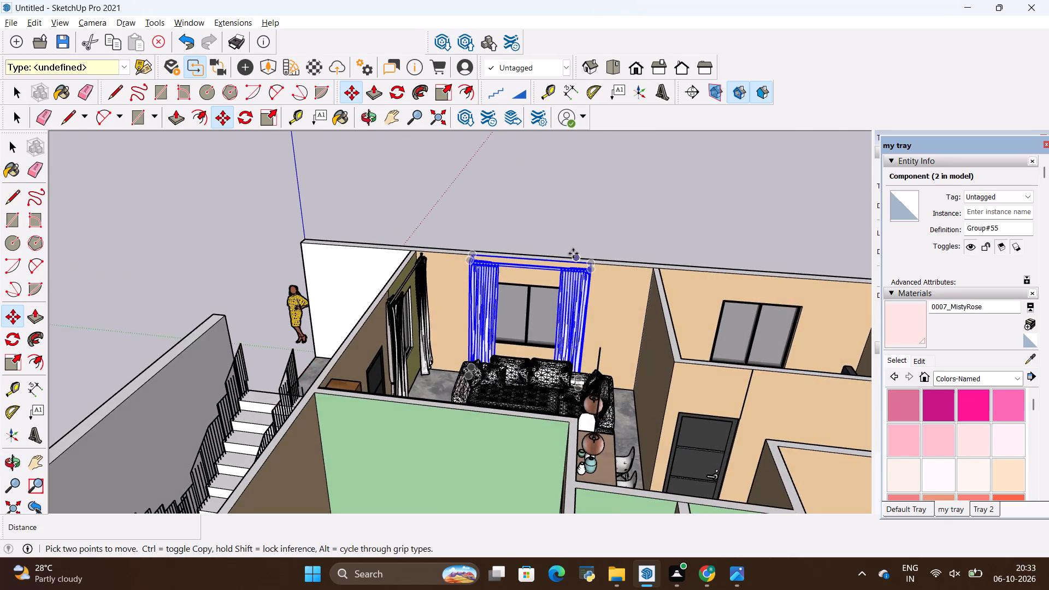
scroll(573, 253, up, 11)
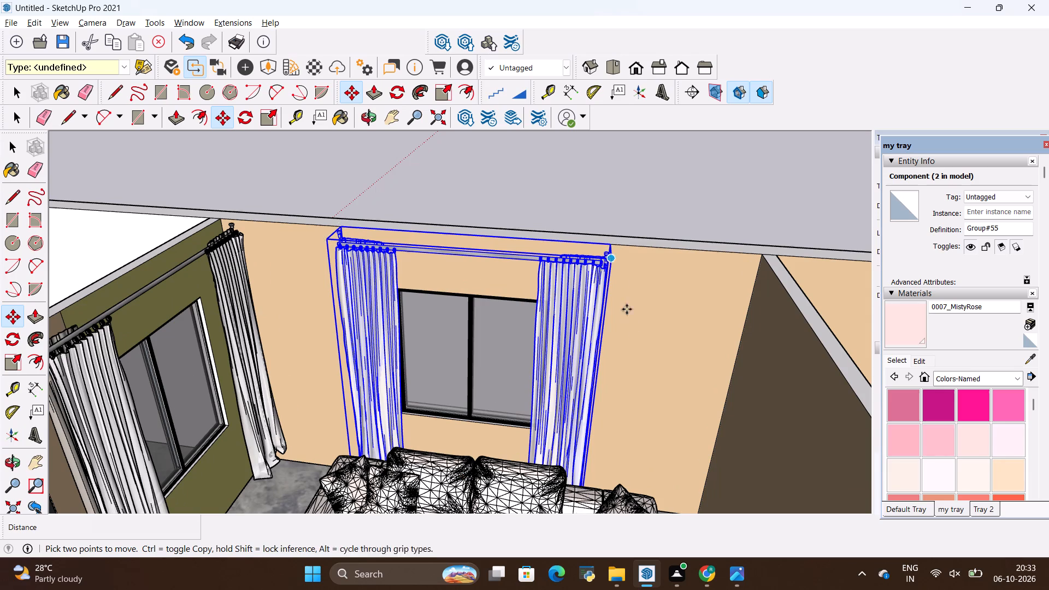
middle_drag(636, 337, 512, 388)
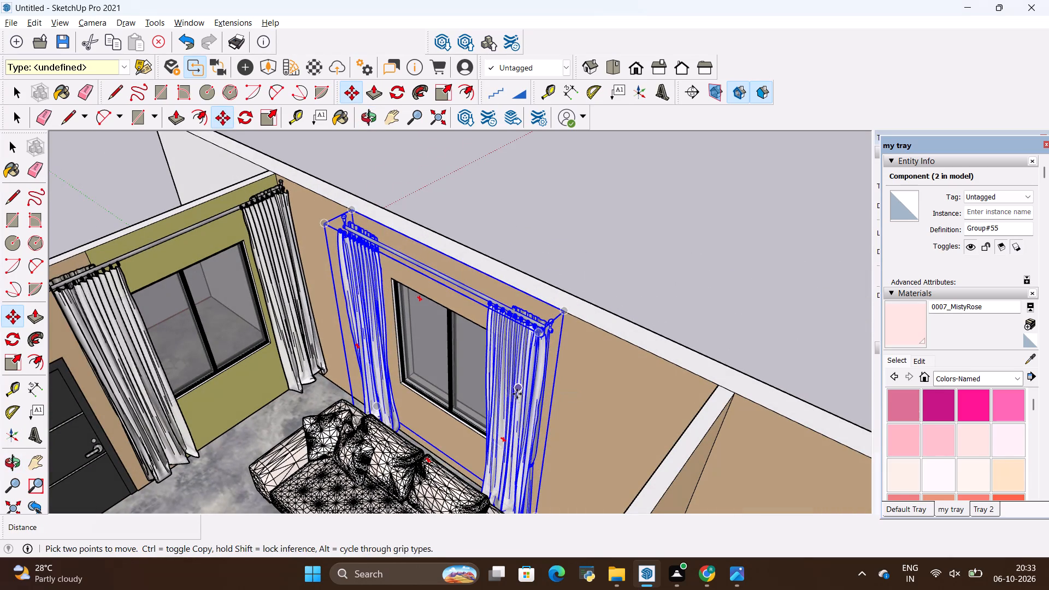
key(s)
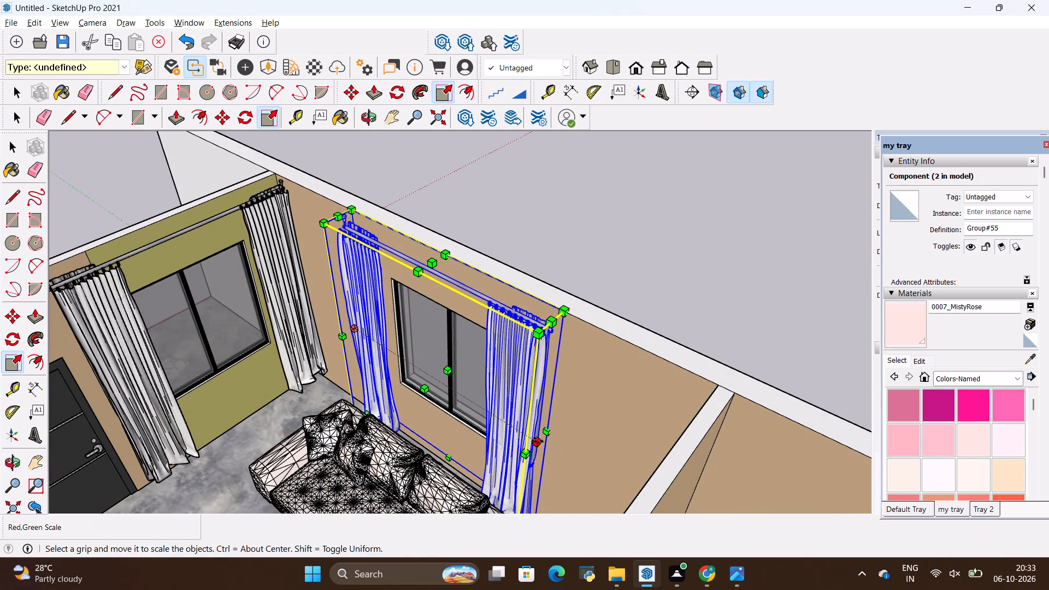
click(539, 440)
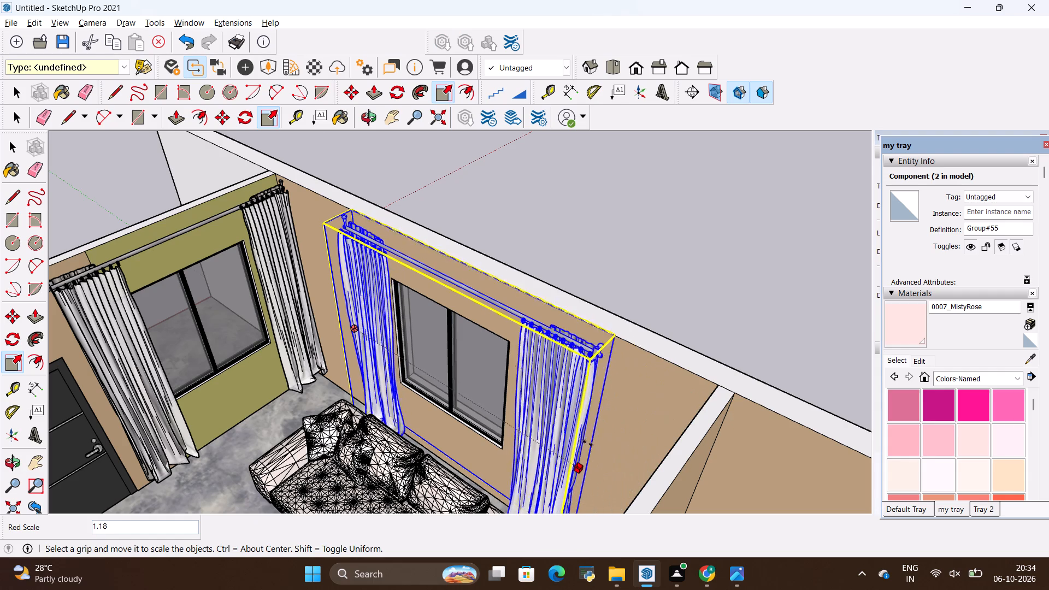
click(571, 434)
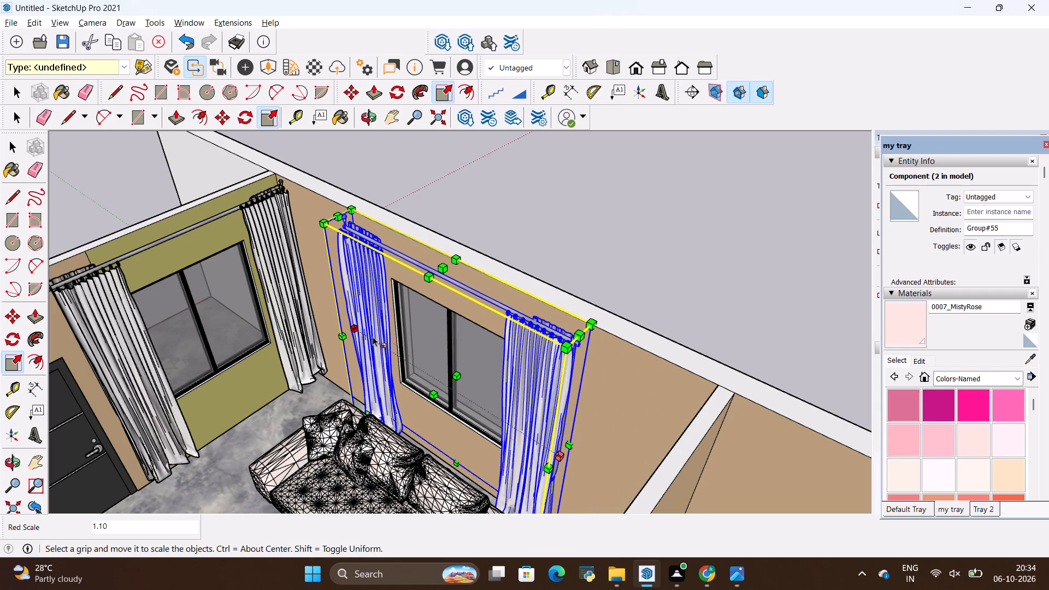
middle_drag(375, 337, 568, 343)
scroll(431, 404, up, 7)
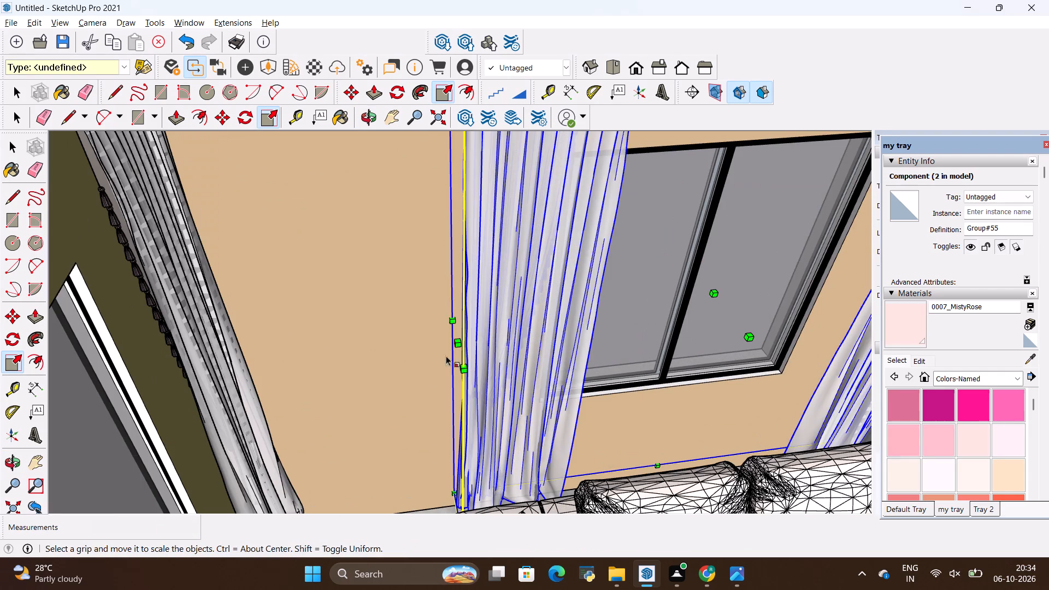
click(454, 343)
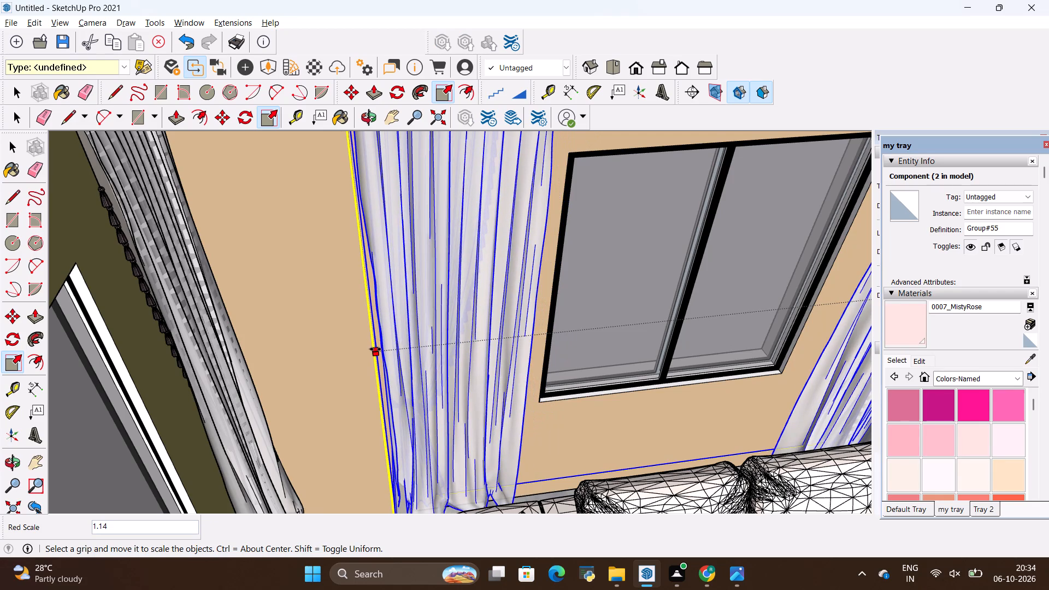
click(375, 349)
scroll(467, 400, down, 10)
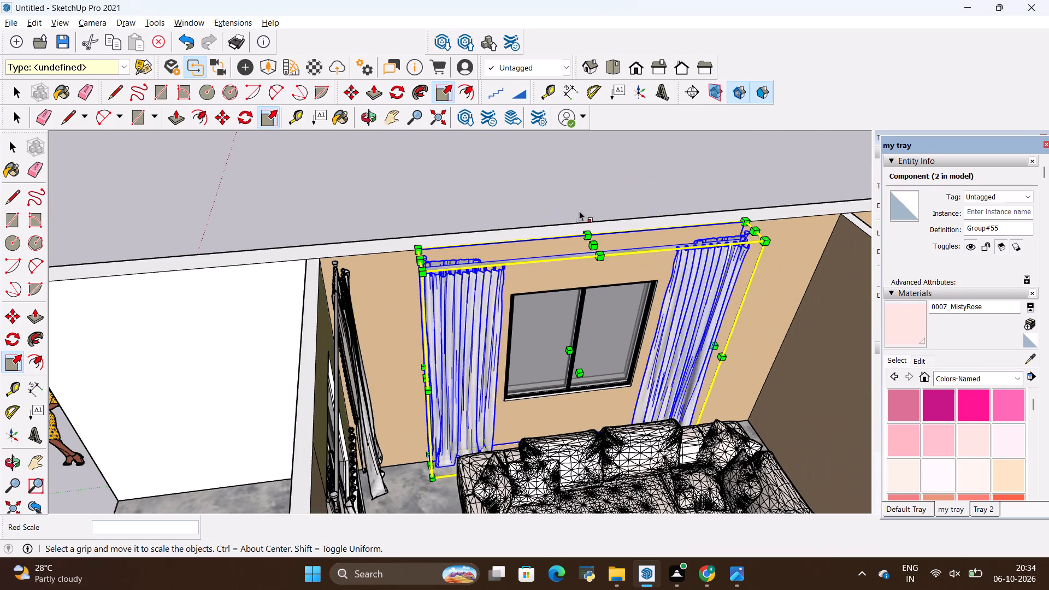
key(space)
click(608, 187)
Inside the curtain component behind the sofa, scale the panel nearest the olive wall to about 1.09 in width toward the window.
middle_drag(614, 425, 518, 338)
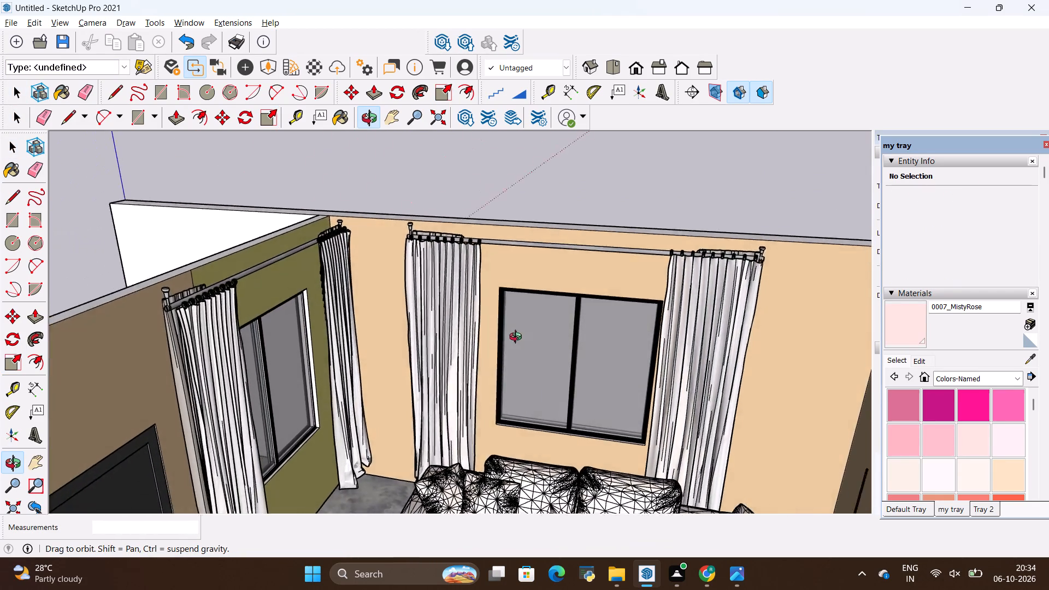
middle_drag(518, 338, 556, 312)
scroll(505, 262, up, 1)
click(464, 257)
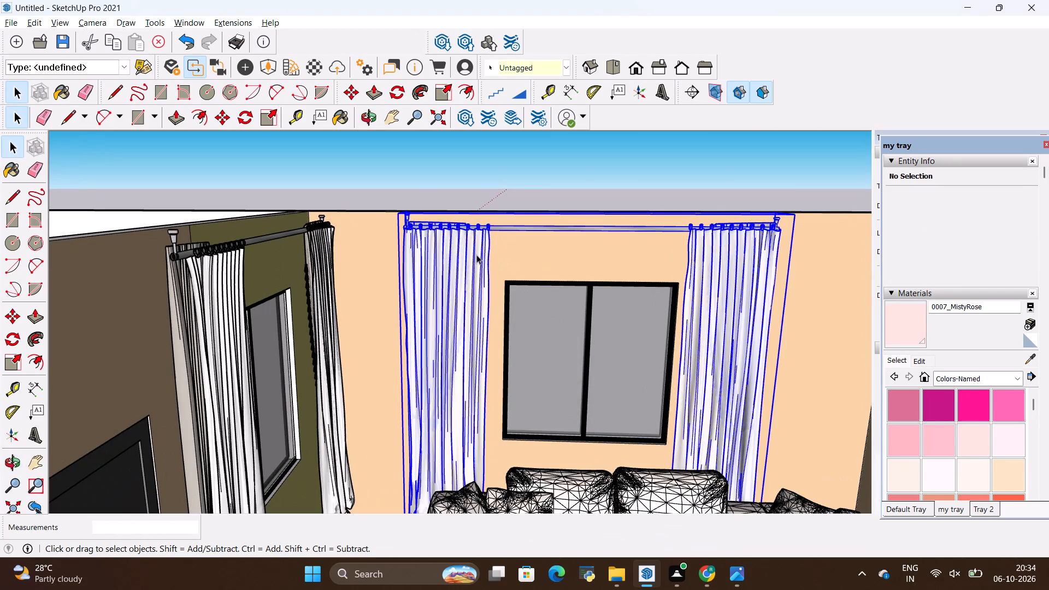
double_click(476, 255)
click(475, 253)
double_click(478, 247)
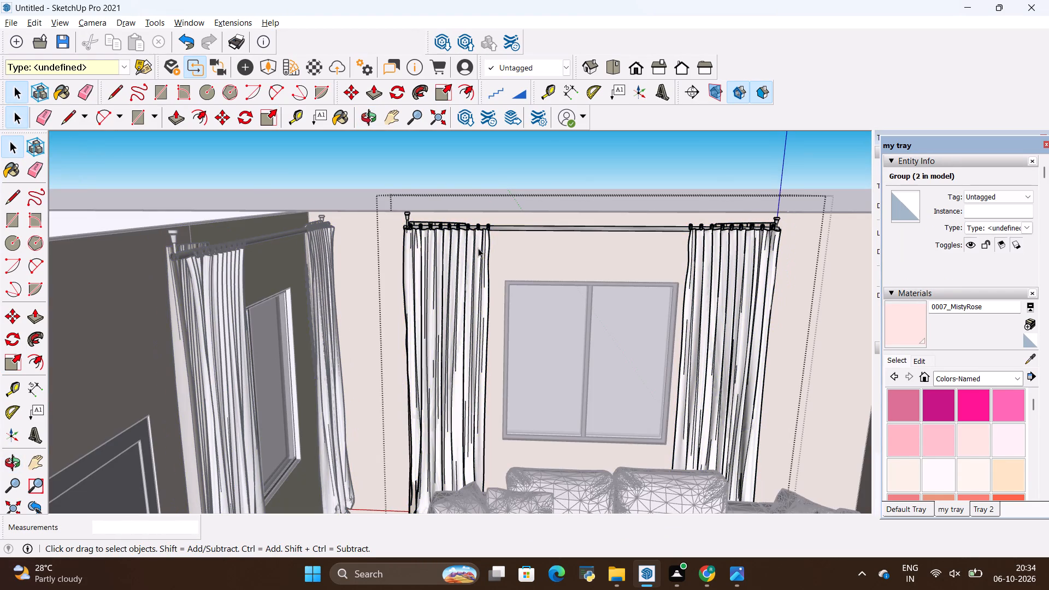
click(478, 247)
middle_drag(478, 248, 428, 362)
click(461, 314)
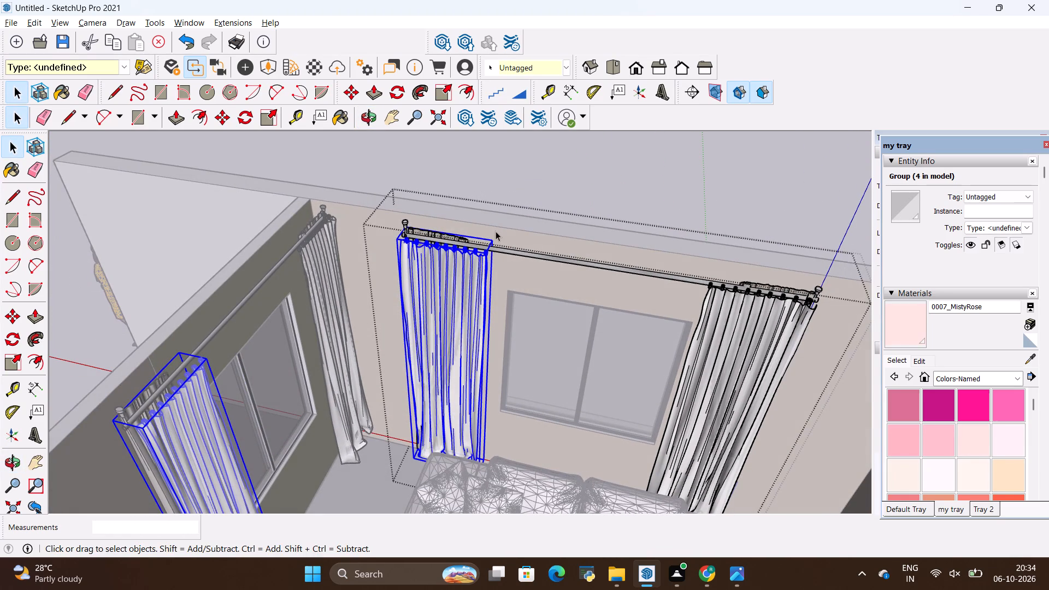
key(s)
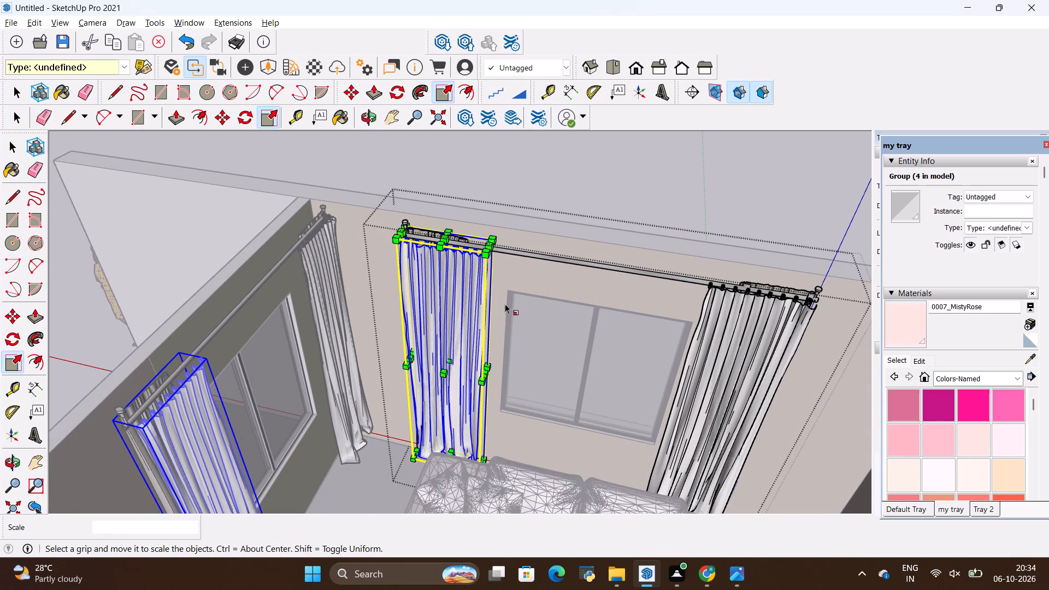
scroll(500, 347, up, 6)
click(480, 385)
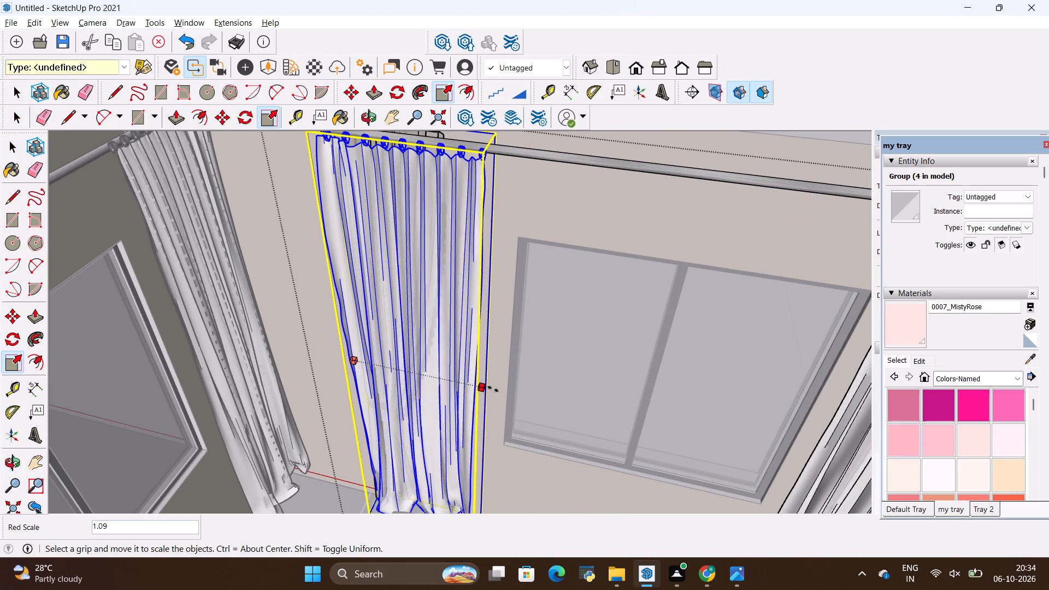
click(498, 390)
scroll(499, 391, down, 8)
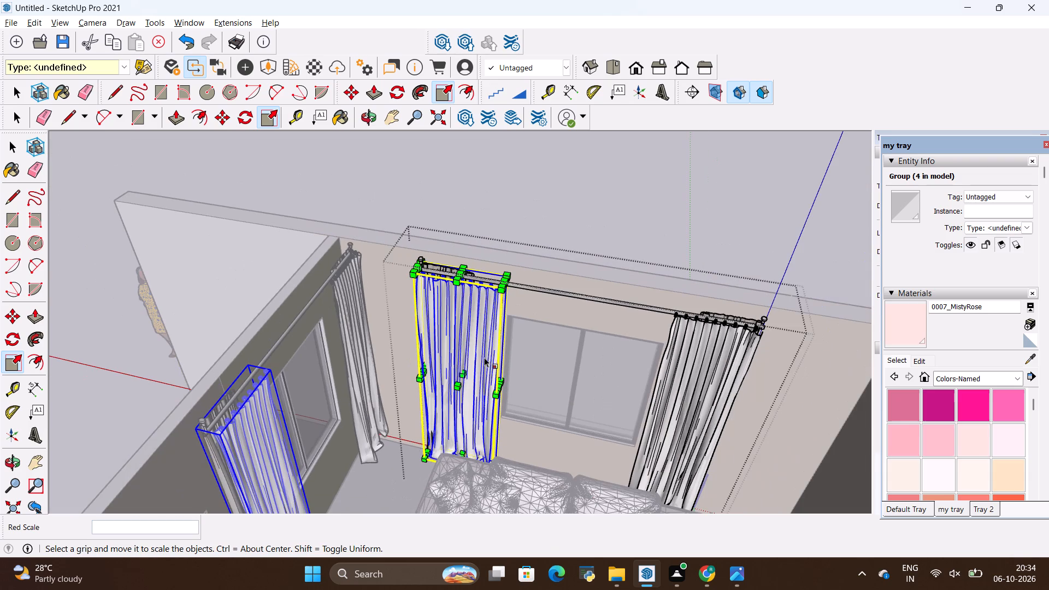
key(space)
click(521, 216)
middle_drag(481, 357, 343, 380)
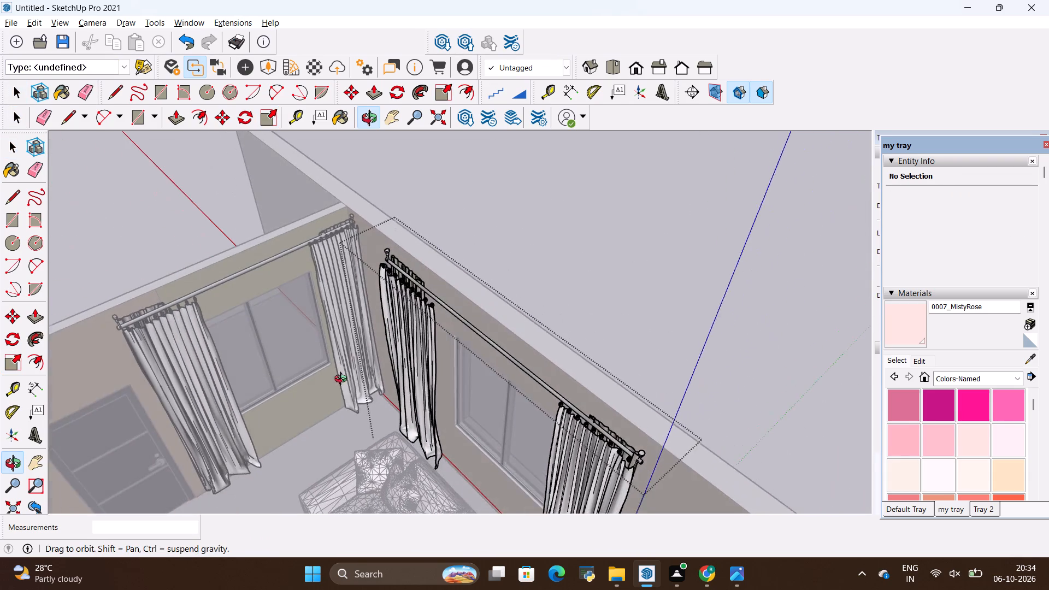
middle_drag(343, 380, 507, 274)
scroll(506, 269, up, 1)
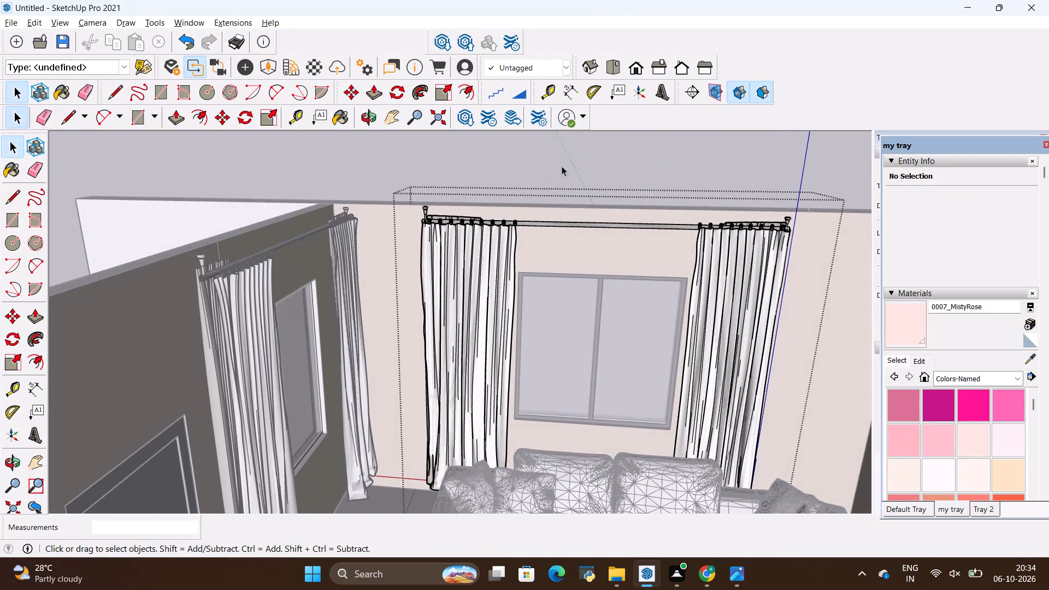
key(space)
click(566, 163)
Examine the curtained living room, the overall house layout and the TV wall from several angles.
scroll(489, 256, down, 8)
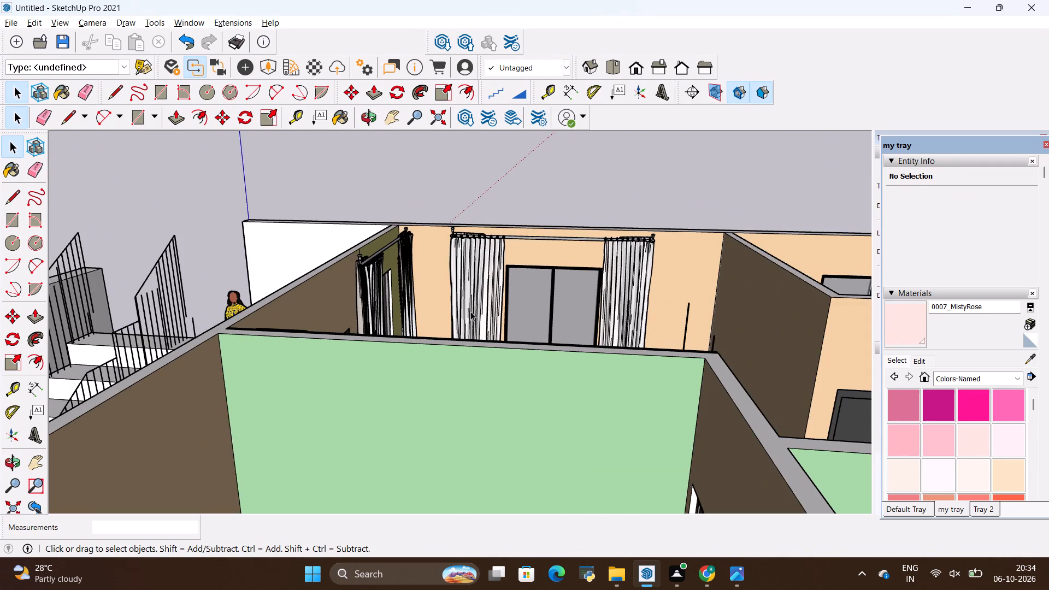
middle_drag(470, 315, 573, 373)
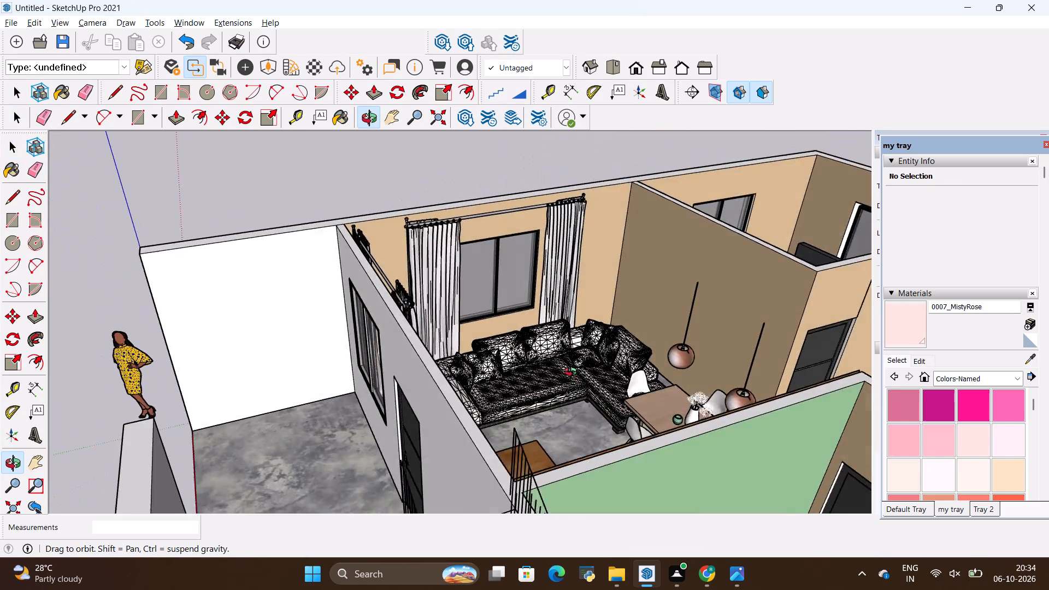
middle_drag(573, 373, 550, 373)
middle_click(534, 379)
middle_drag(528, 383, 546, 462)
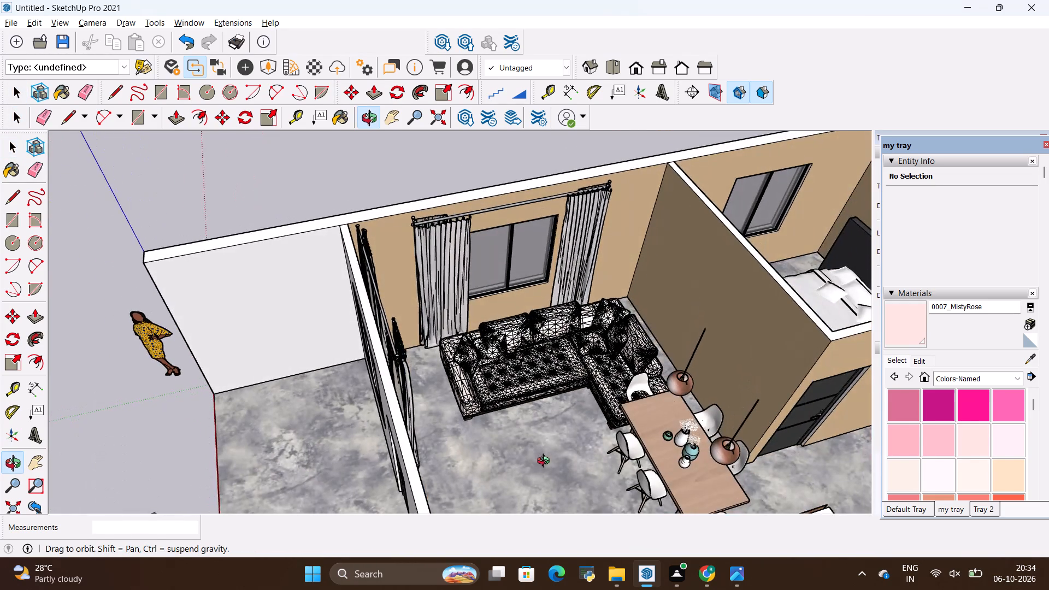
middle_drag(546, 462, 631, 509)
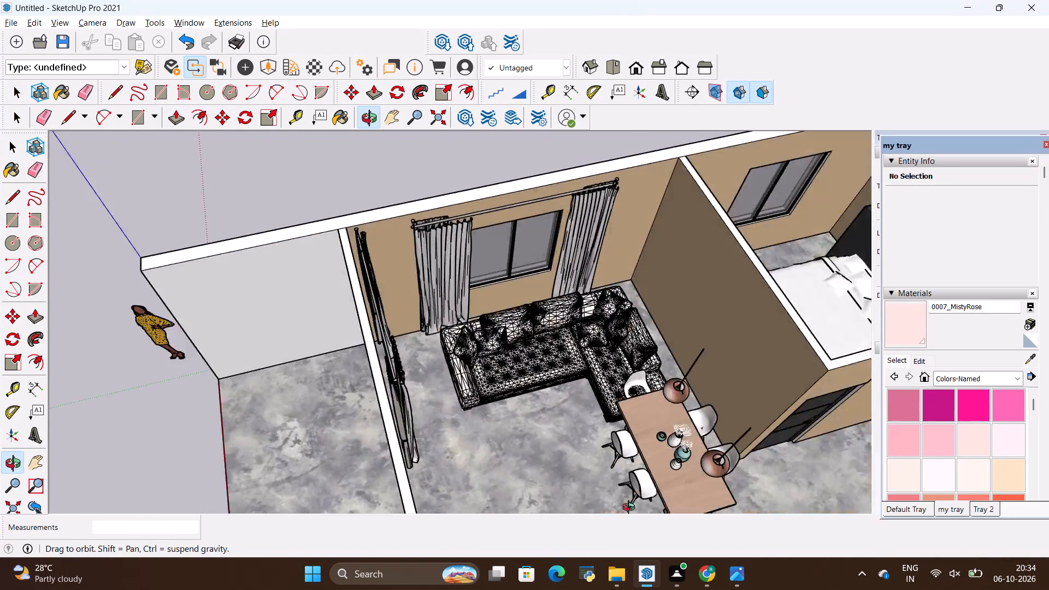
middle_drag(631, 509, 746, 474)
middle_drag(158, 368, 510, 483)
scroll(361, 469, down, 17)
middle_drag(349, 458, 389, 330)
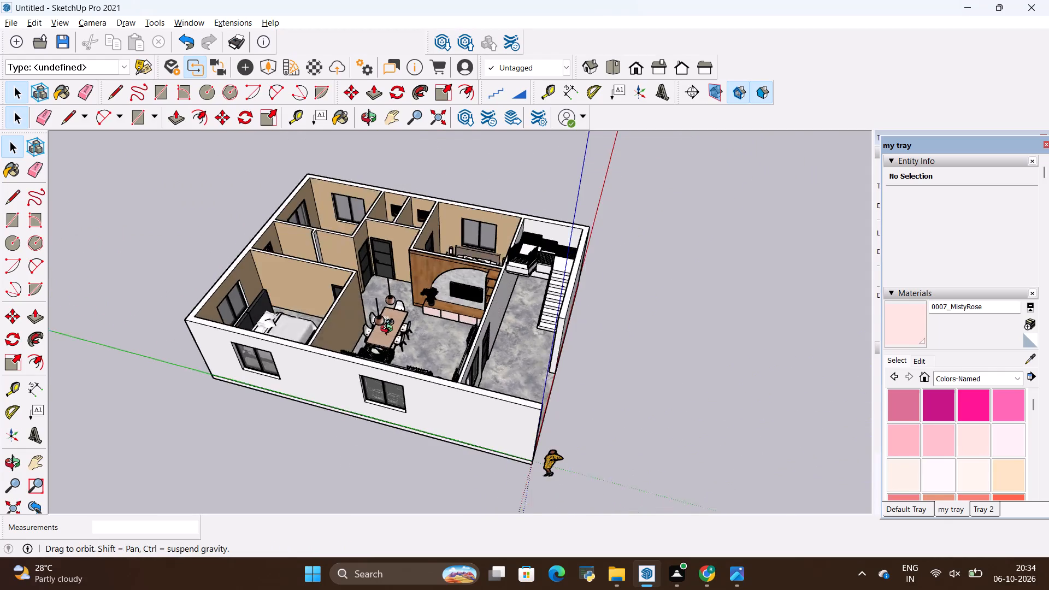
middle_drag(389, 330, 393, 321)
scroll(478, 247, up, 13)
scroll(446, 337, up, 1)
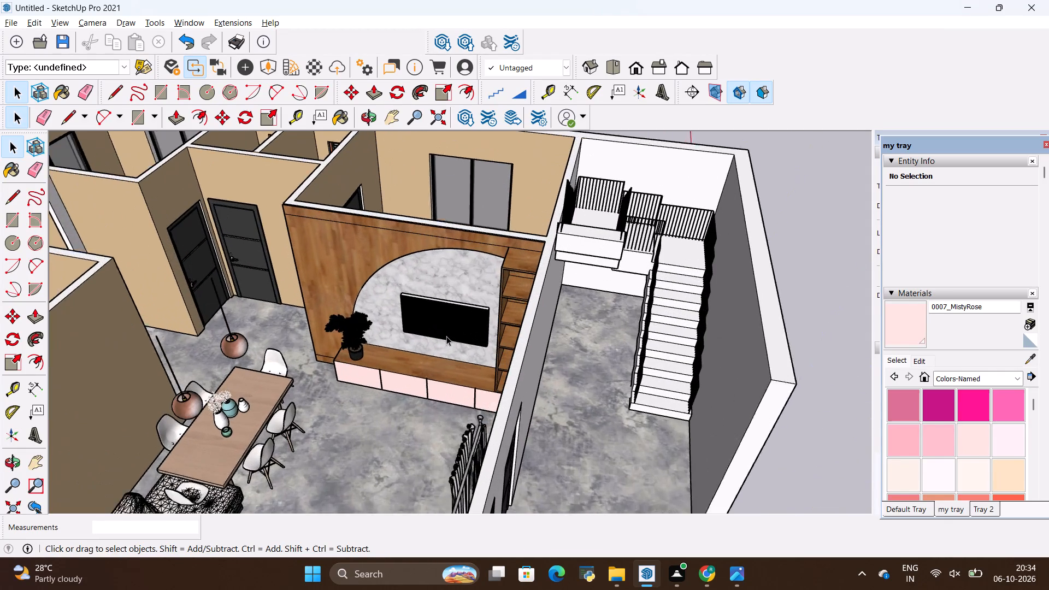
Examine the TV wall up close, including its marble arch, open shelving, console and the adjacent door.
scroll(446, 336, up, 1)
middle_drag(406, 436, 552, 360)
middle_drag(390, 328, 447, 416)
scroll(612, 197, up, 5)
middle_drag(572, 327, 553, 275)
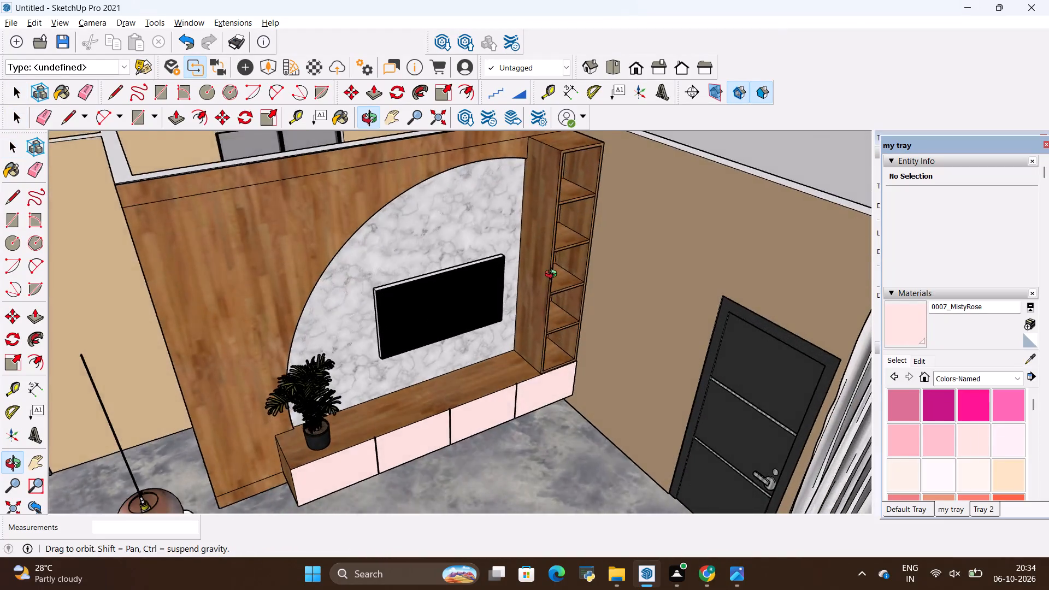
middle_drag(553, 275, 563, 198)
middle_click(497, 331)
scroll(498, 325, up, 1)
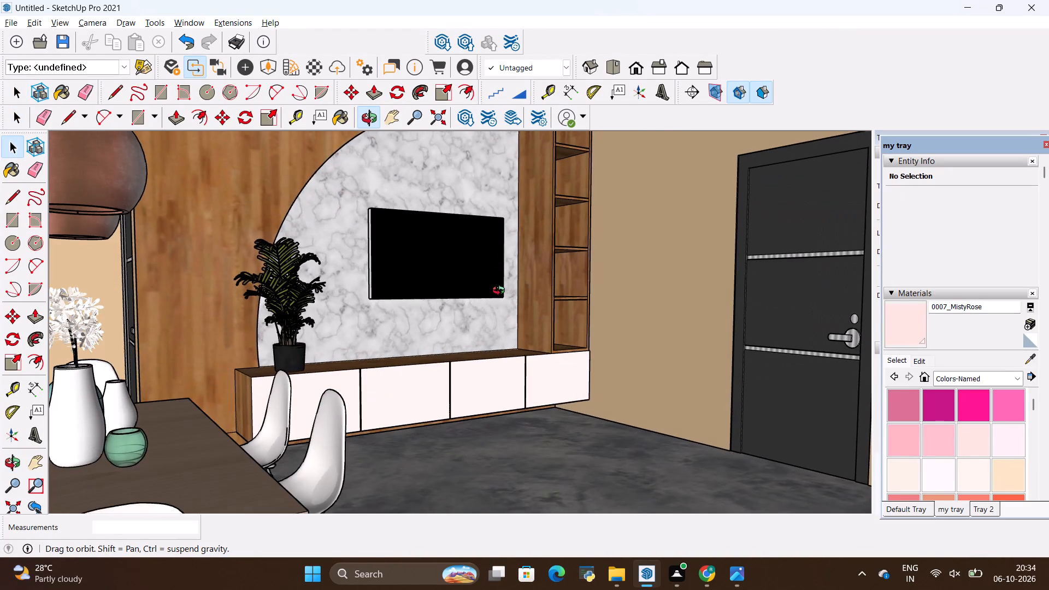
scroll(498, 329, down, 4)
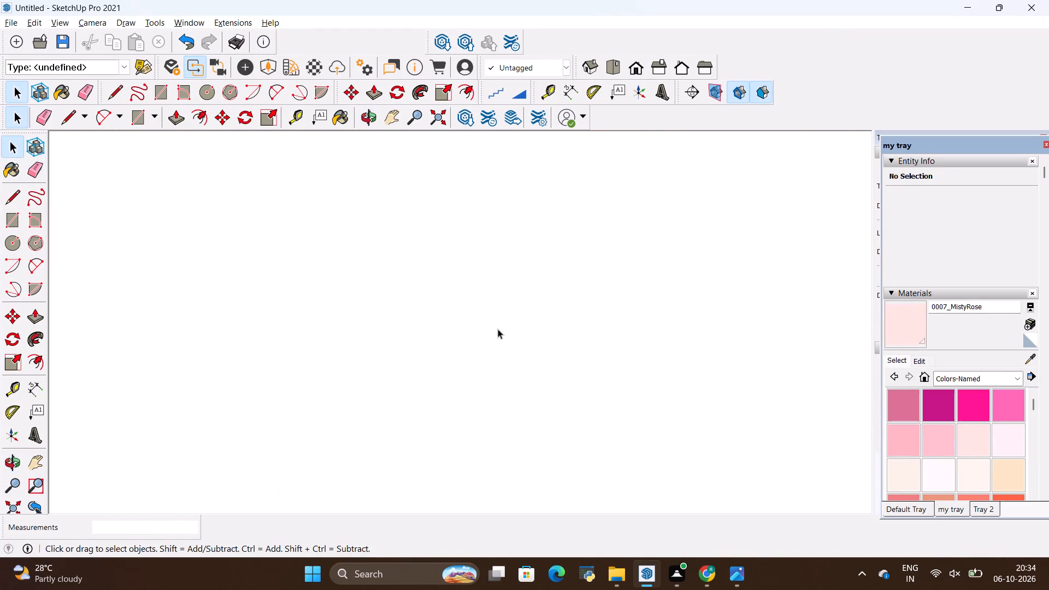
Examine the curtained window behind the sofa and the adjoining seating and dining area from above and at room level.
scroll(498, 329, up, 2)
middle_drag(549, 300, 415, 503)
scroll(459, 369, up, 1)
scroll(459, 368, down, 9)
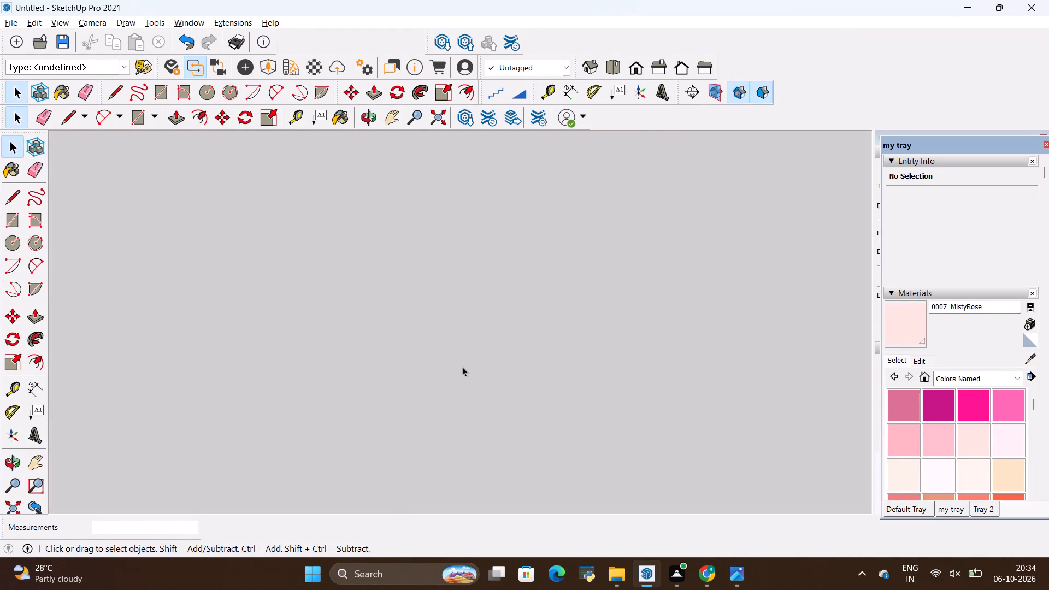
scroll(462, 367, down, 20)
scroll(462, 367, down, 16)
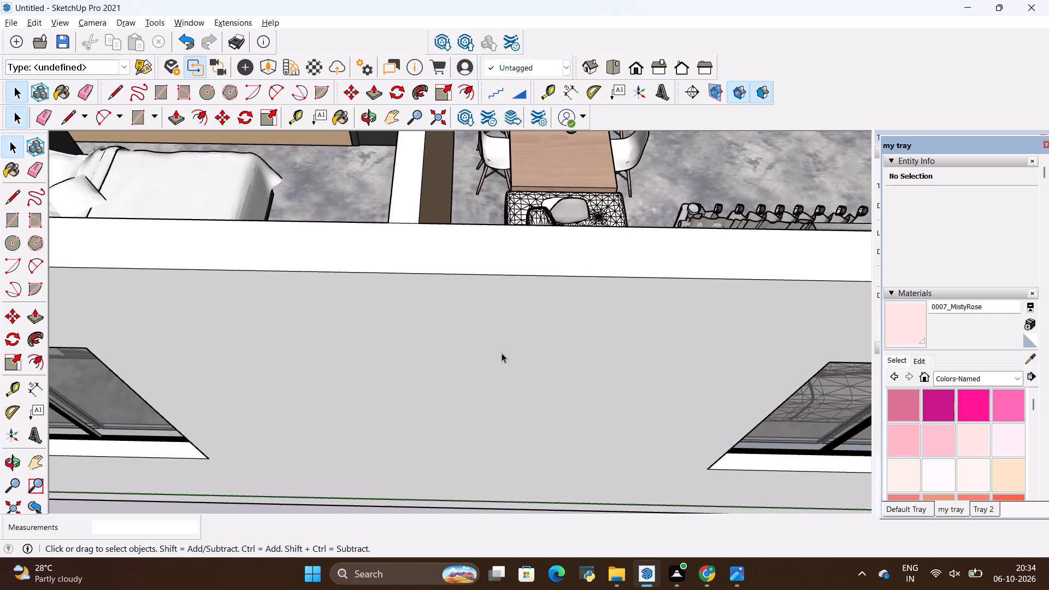
scroll(502, 353, down, 2)
middle_drag(675, 232, 261, 321)
scroll(281, 291, down, 9)
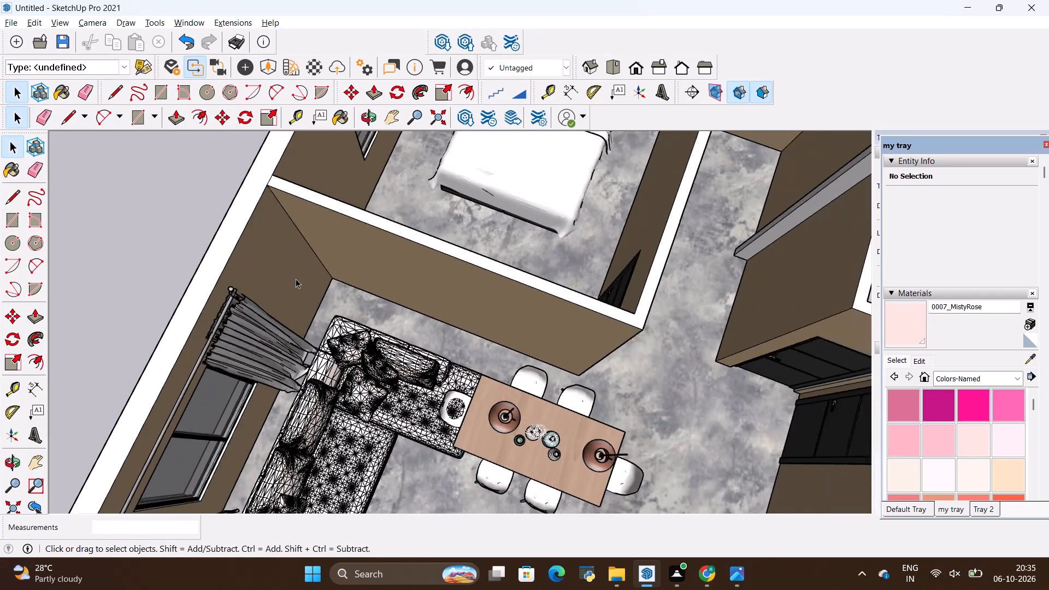
scroll(296, 279, down, 1)
scroll(364, 272, down, 9)
middle_drag(454, 421, 343, 283)
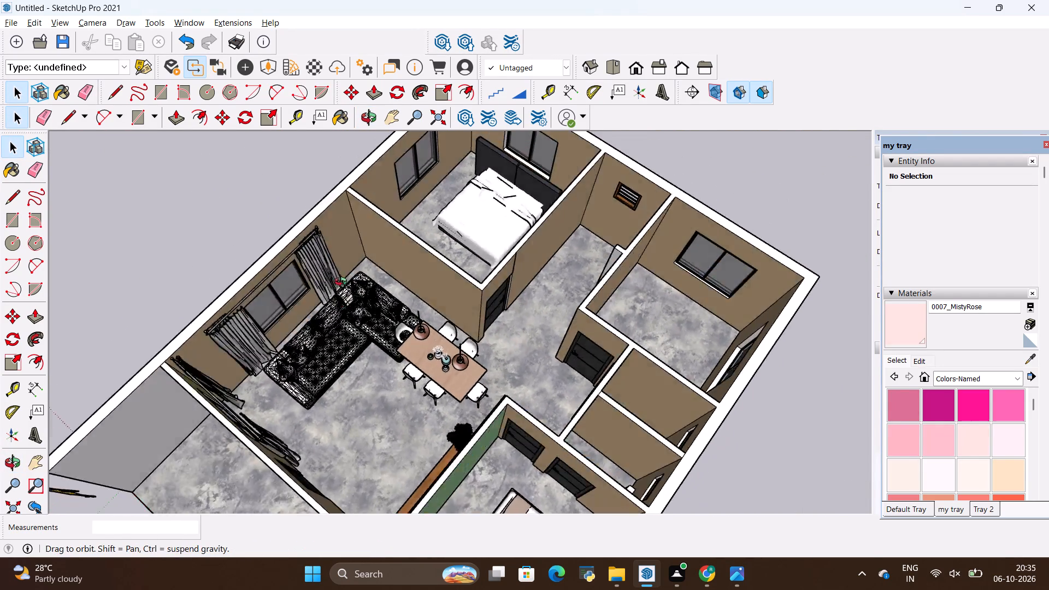
middle_drag(343, 283, 348, 200)
scroll(337, 203, up, 11)
scroll(339, 235, down, 2)
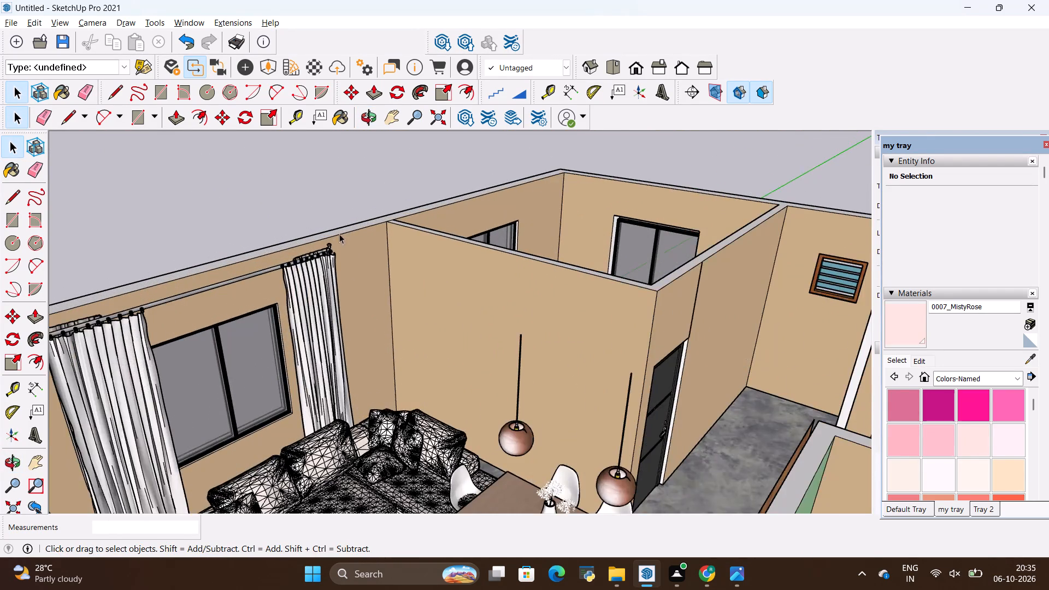
scroll(339, 234, down, 2)
middle_drag(356, 234, 350, 184)
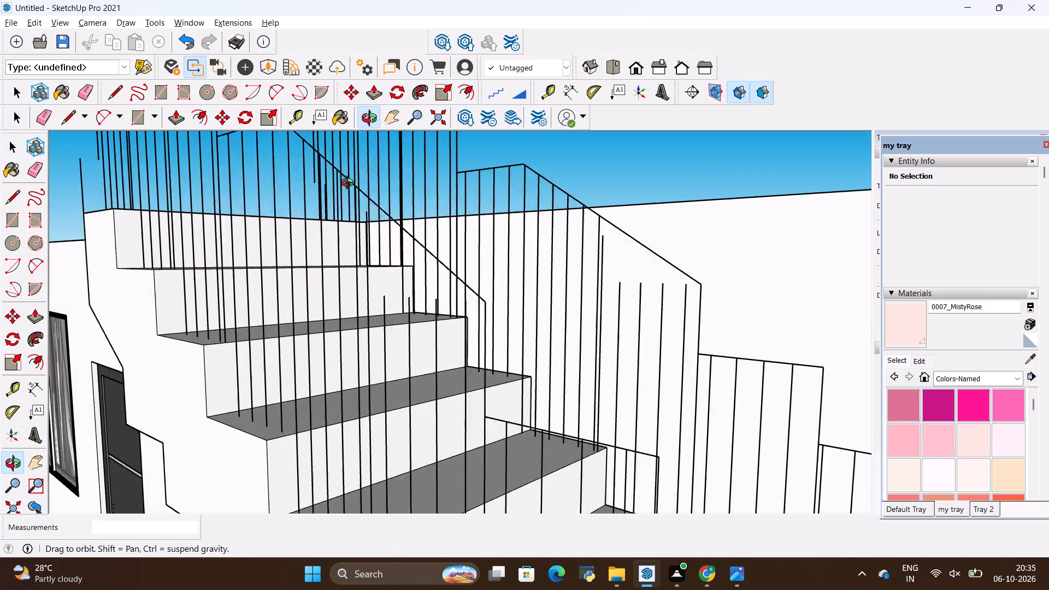
middle_drag(350, 184, 353, 275)
scroll(325, 255, up, 5)
middle_drag(352, 239, 375, 155)
scroll(356, 209, up, 1)
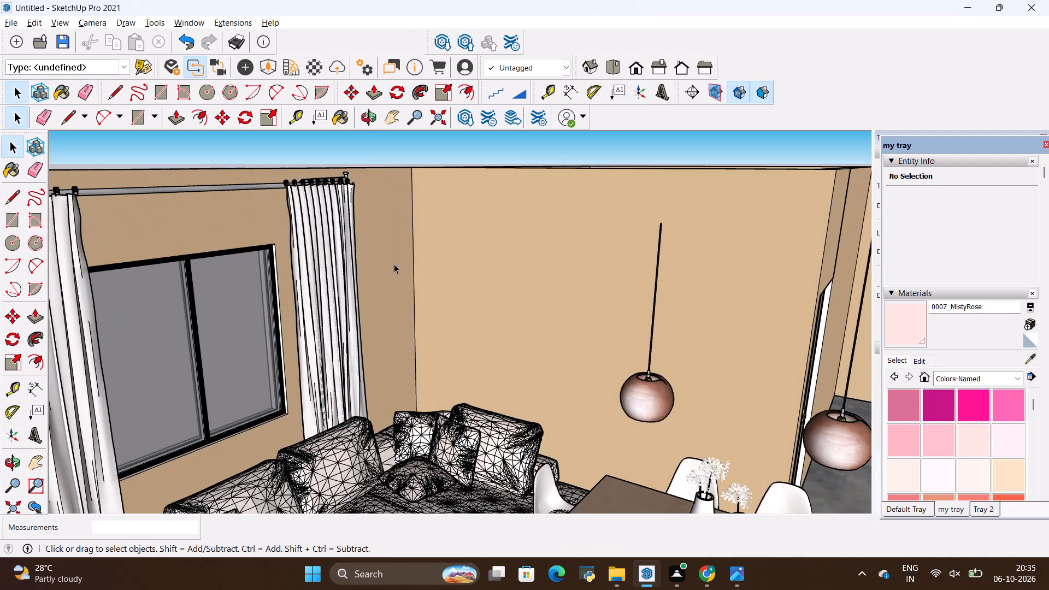
middle_drag(409, 232, 422, 332)
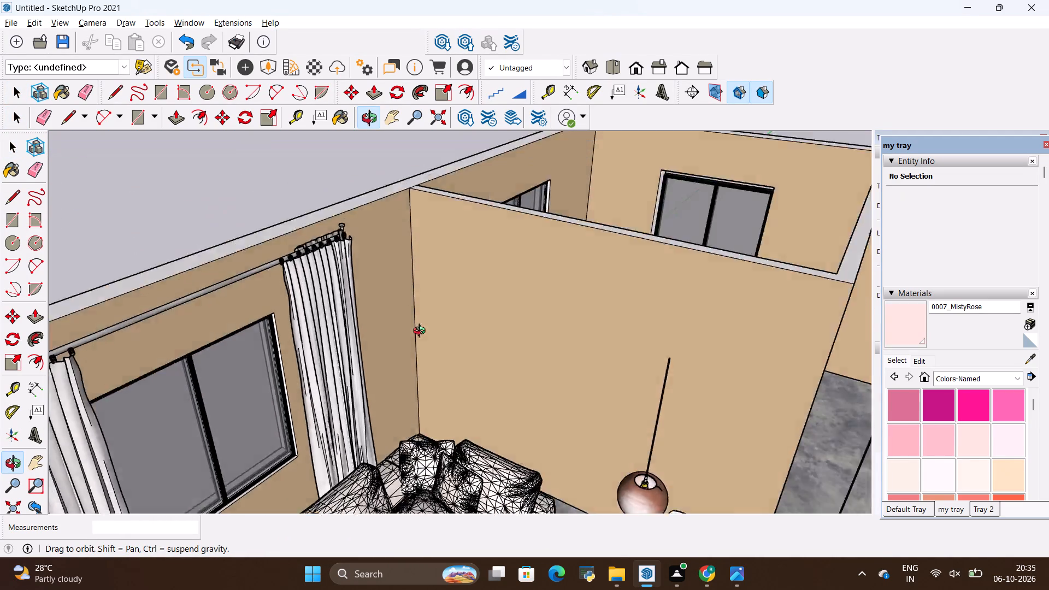
middle_drag(422, 332, 706, 402)
Examine the whole house layout from above, including the bedroom and the rear rooms with their windows.
scroll(243, 389, down, 11)
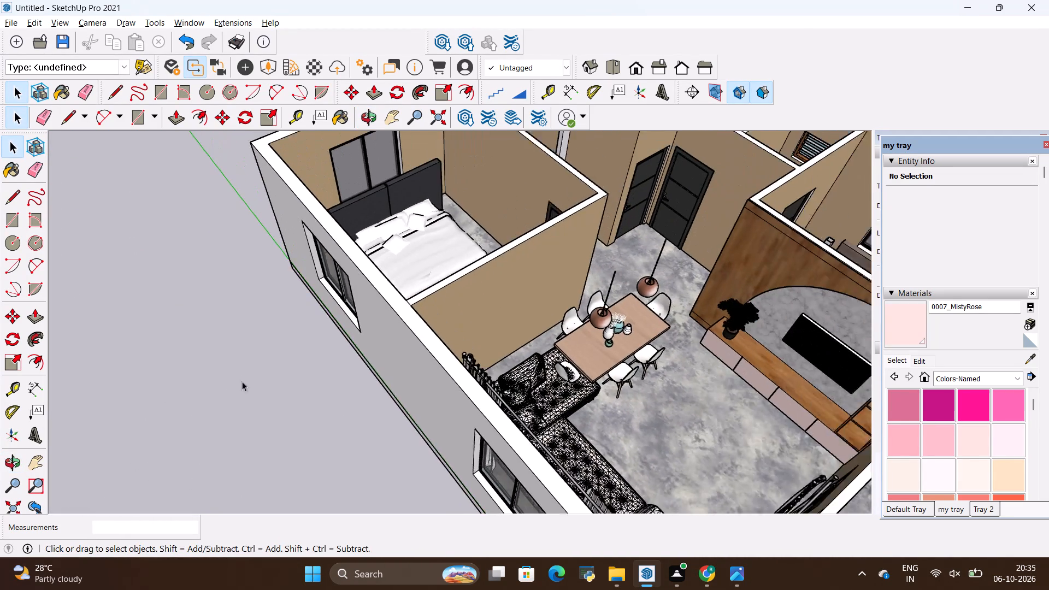
scroll(257, 328, down, 11)
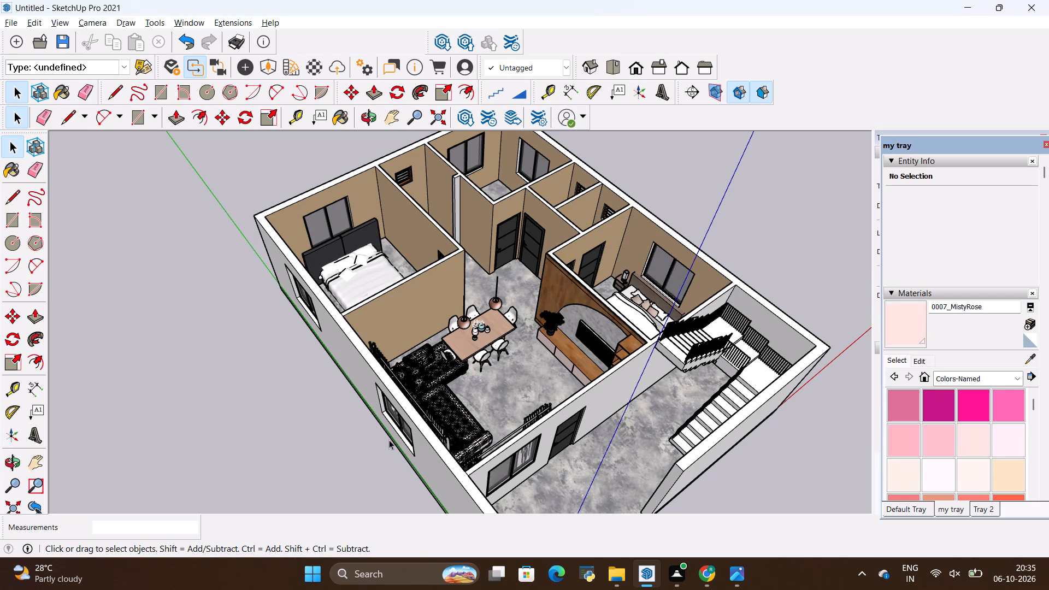
key(space)
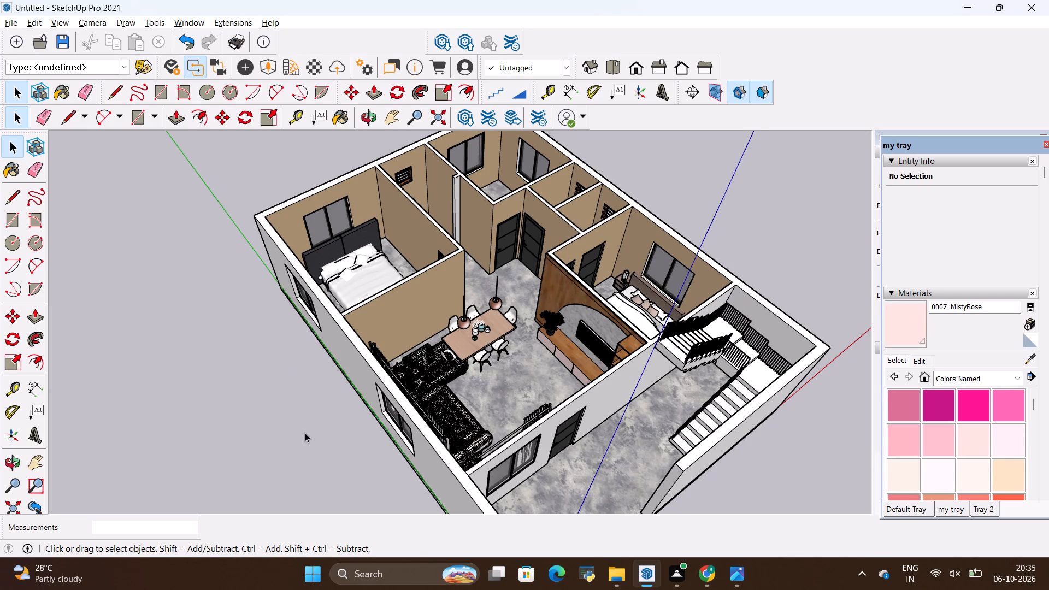
click(305, 433)
scroll(207, 365, down, 3)
scroll(373, 203, up, 1)
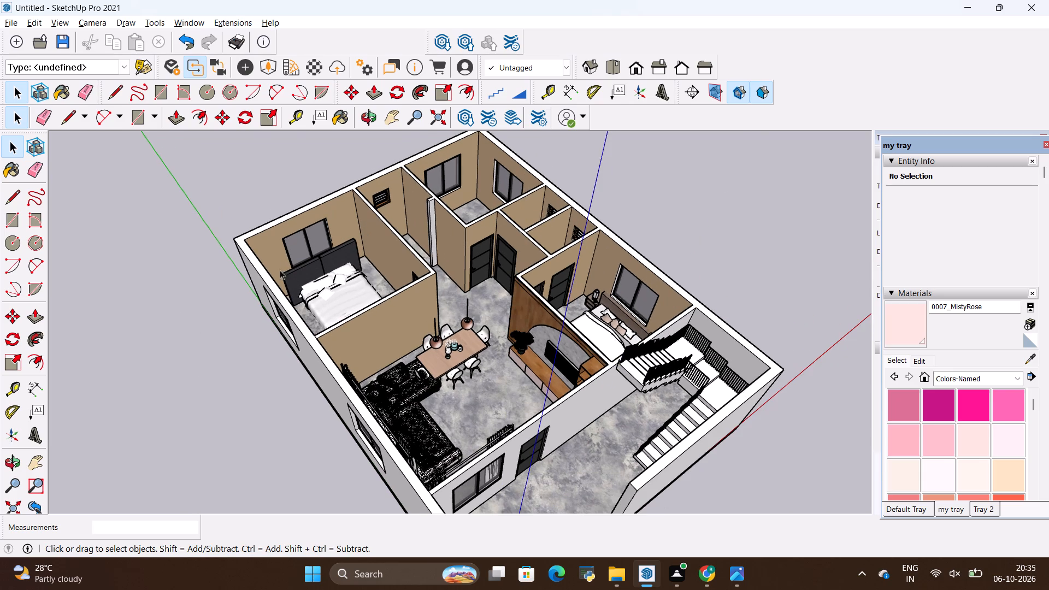
click(256, 371)
scroll(264, 349, down, 5)
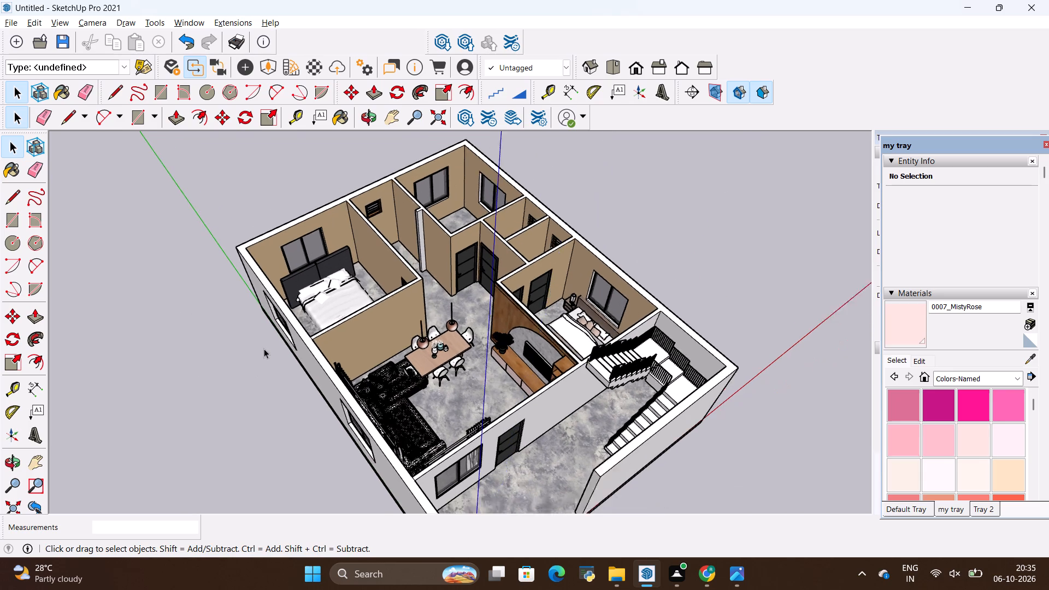
scroll(264, 349, down, 12)
middle_drag(355, 426, 556, 309)
scroll(355, 426, up, 1)
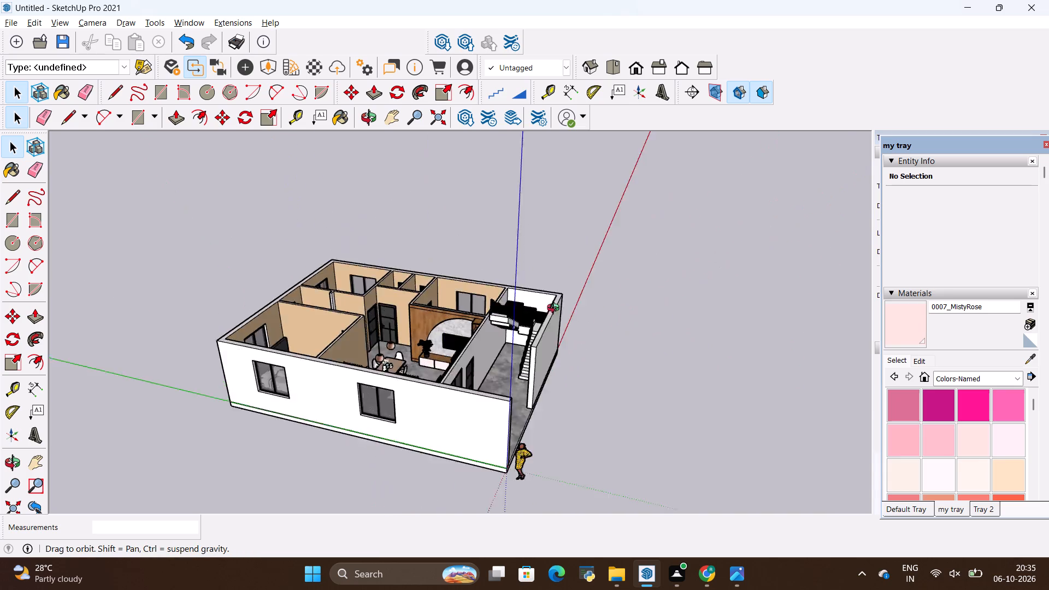
middle_drag(556, 309, 245, 458)
scroll(339, 184, up, 4)
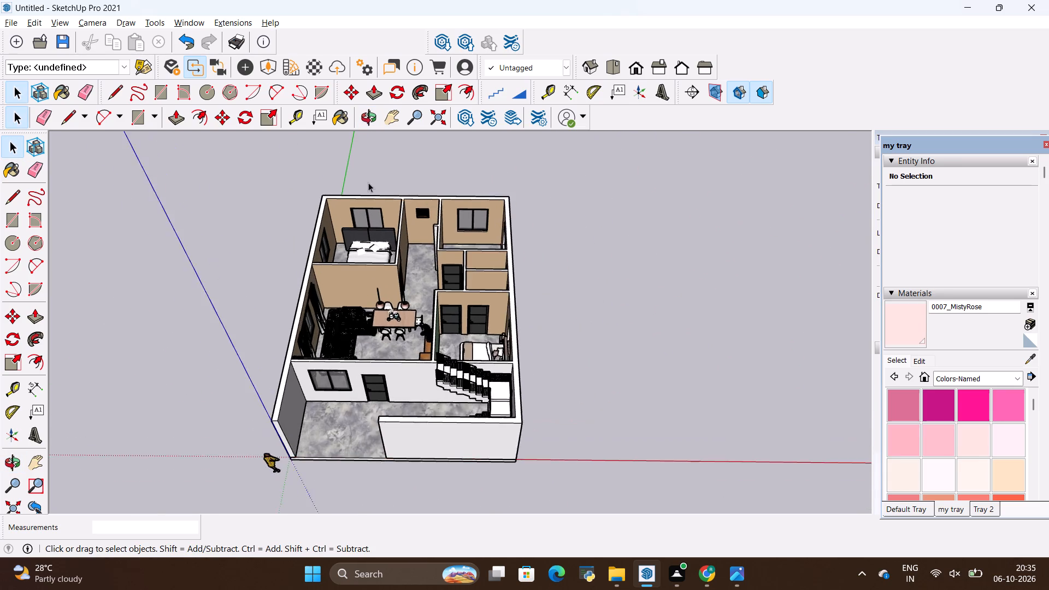
scroll(368, 182, up, 9)
scroll(444, 190, up, 7)
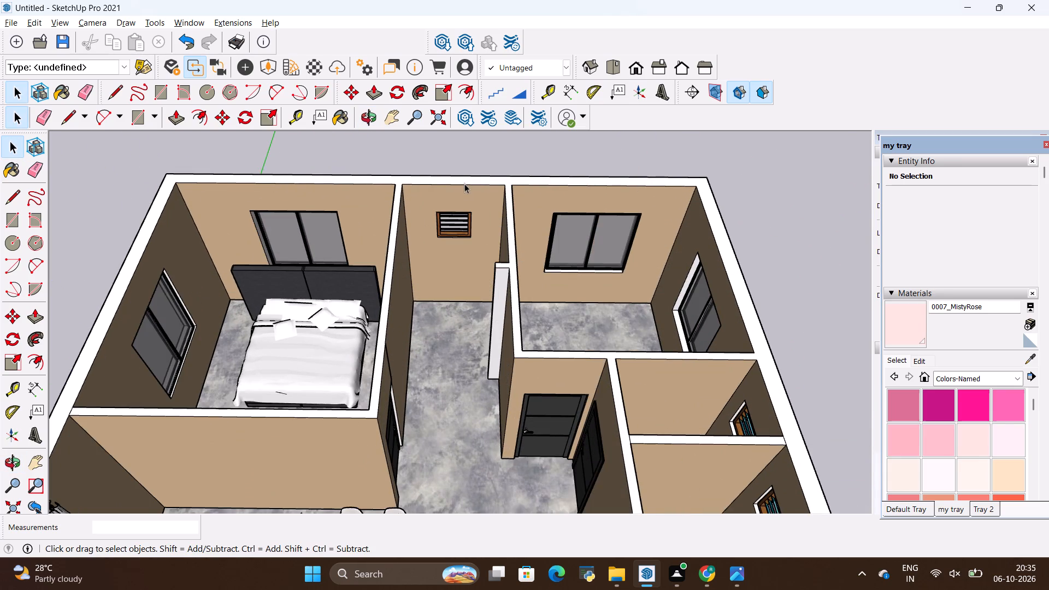
scroll(464, 184, down, 15)
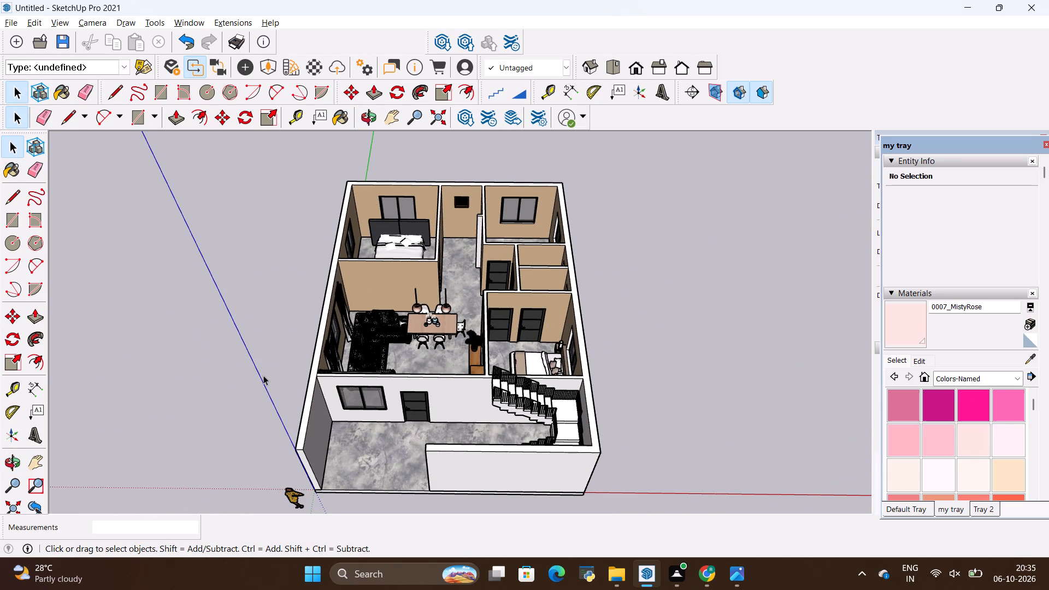
Examine the whole house from the window side, the front entrance and the staircase side.
click(232, 387)
middle_drag(248, 387, 570, 364)
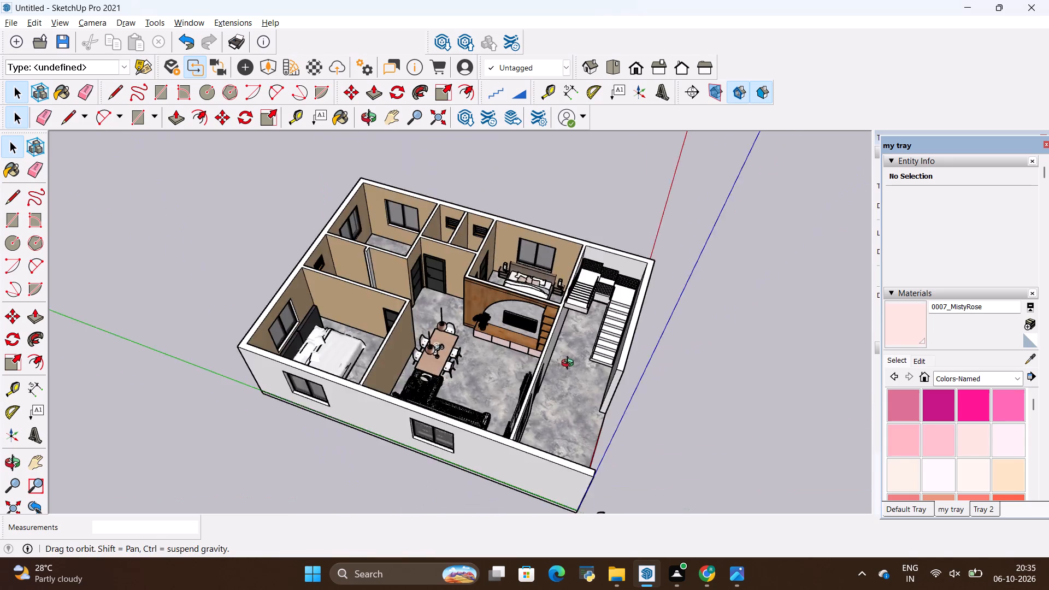
middle_drag(570, 364, 575, 350)
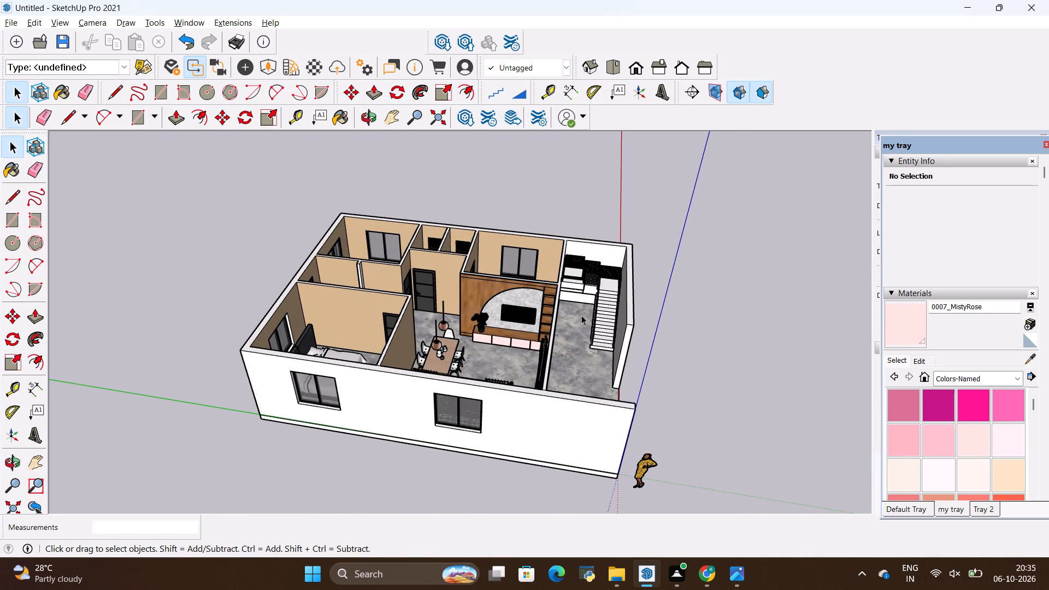
key(space)
click(698, 284)
scroll(528, 309, down, 3)
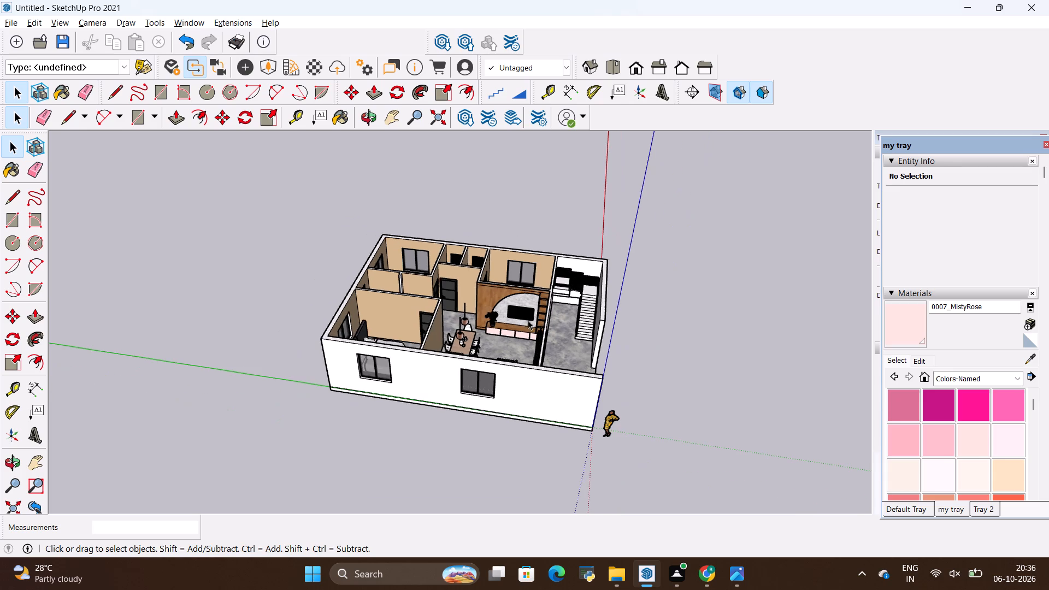
scroll(561, 409, up, 2)
scroll(506, 339, up, 1)
middle_drag(536, 305, 438, 386)
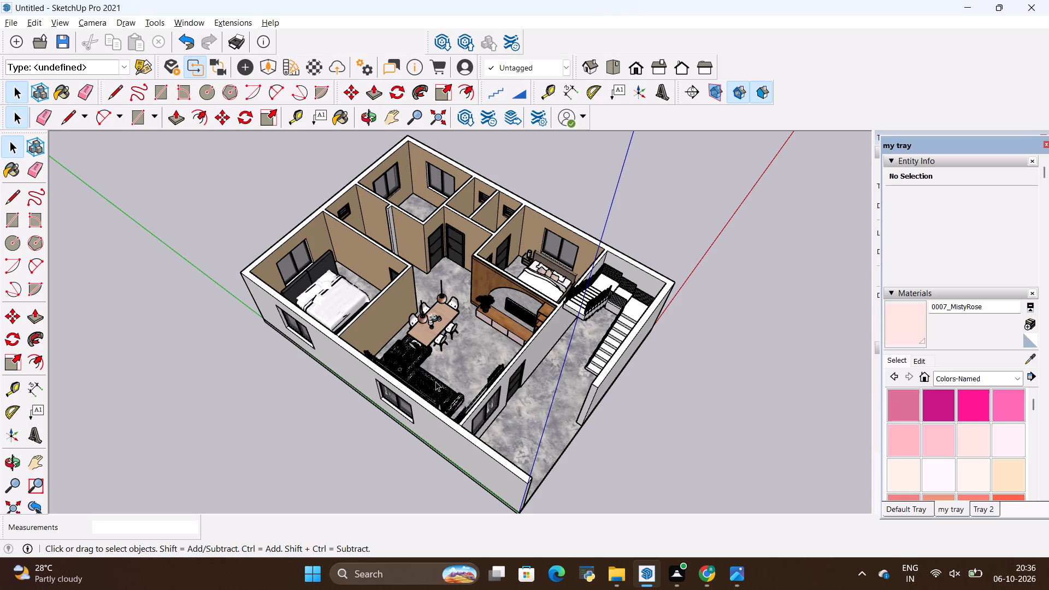
scroll(248, 514, down, 3)
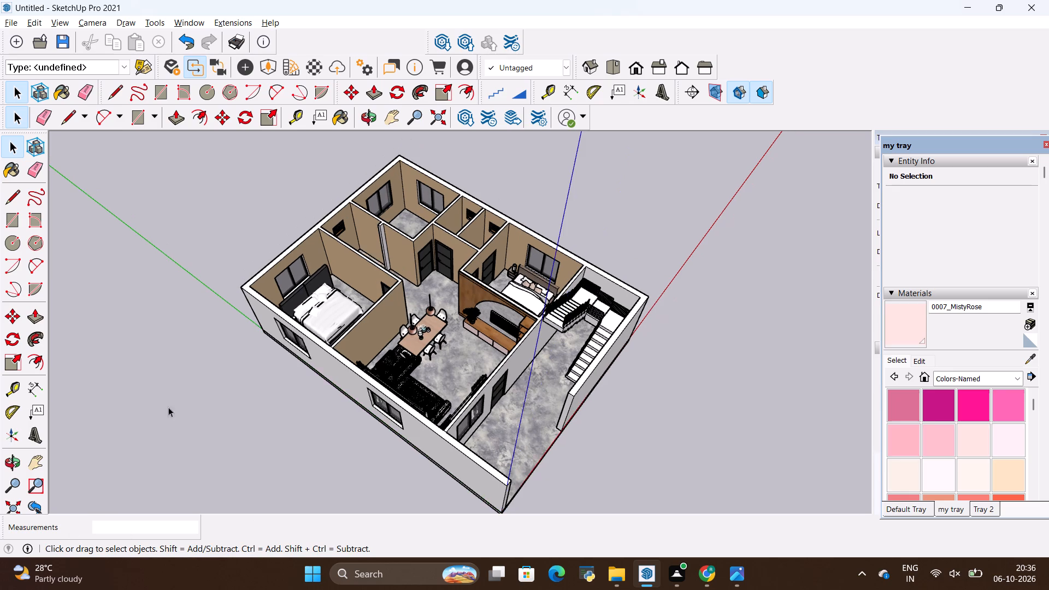
scroll(191, 396, up, 5)
middle_drag(338, 426, 234, 324)
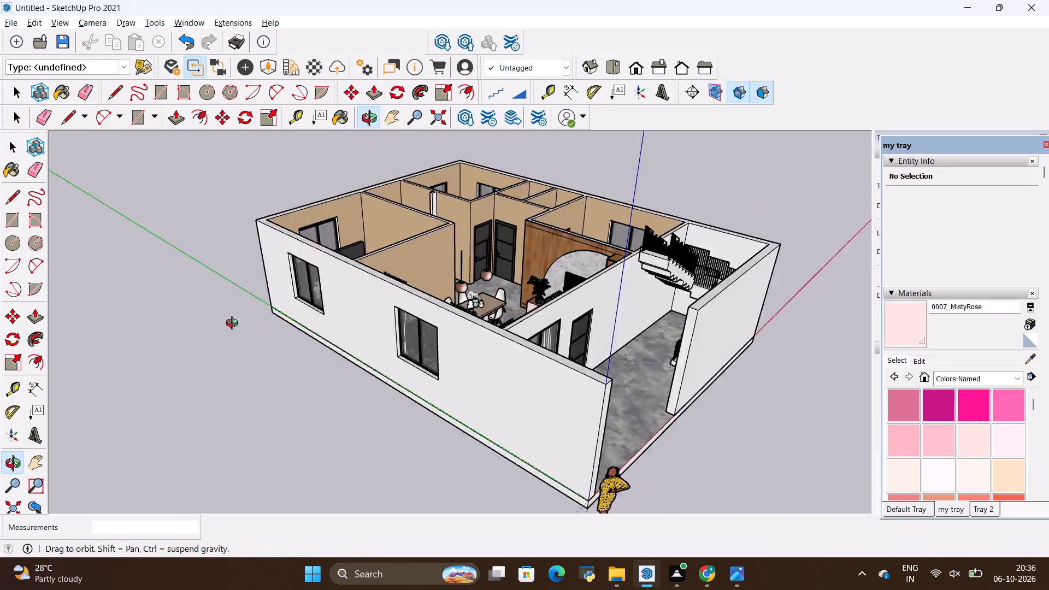
middle_drag(234, 324, 222, 325)
scroll(458, 352, down, 4)
middle_drag(550, 396, 371, 417)
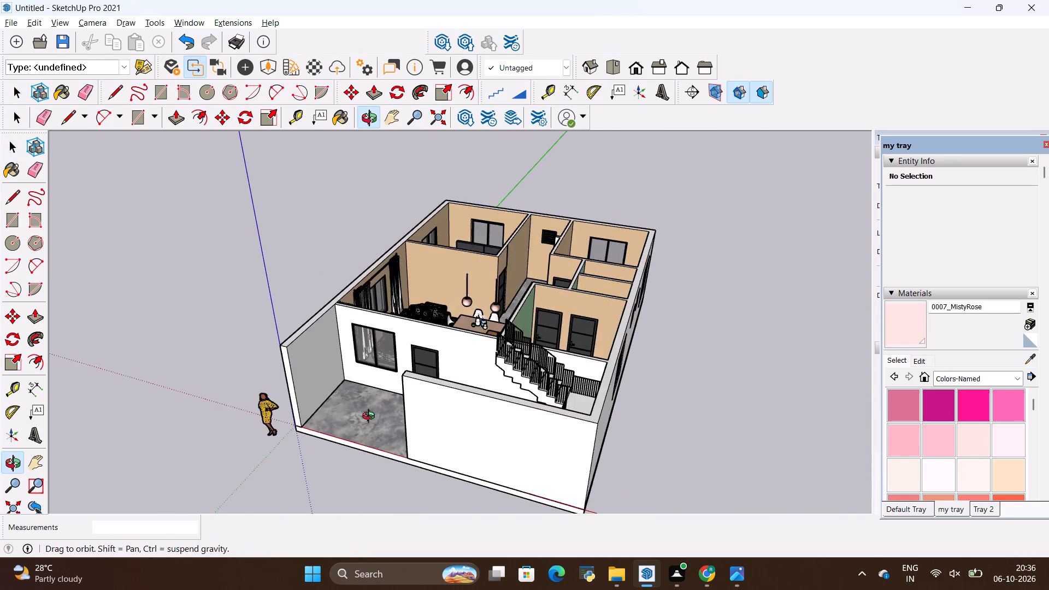
middle_drag(371, 417, 315, 453)
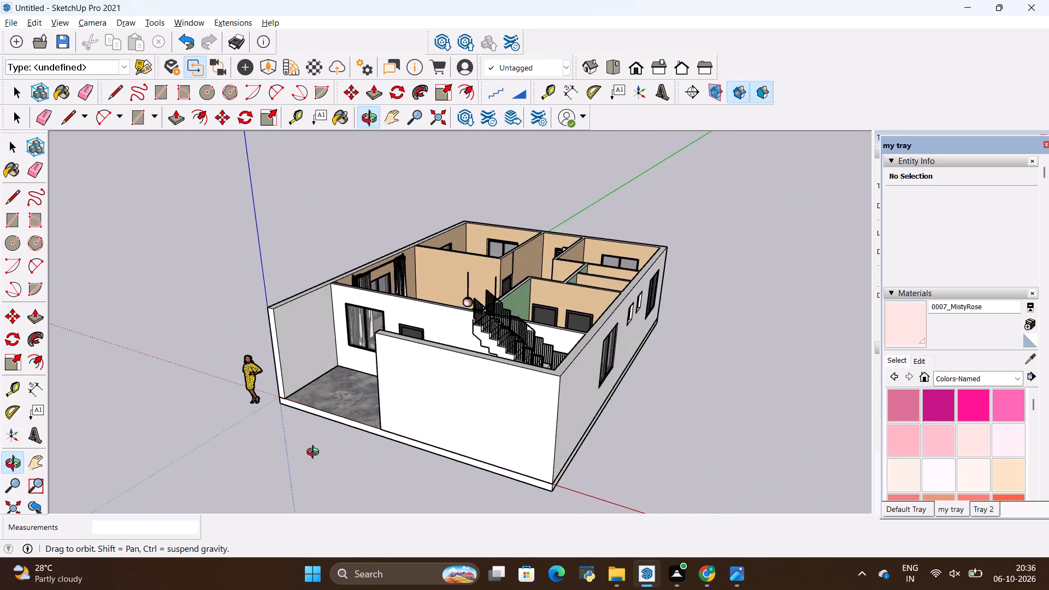
middle_drag(315, 453, 351, 492)
middle_drag(261, 312, 328, 377)
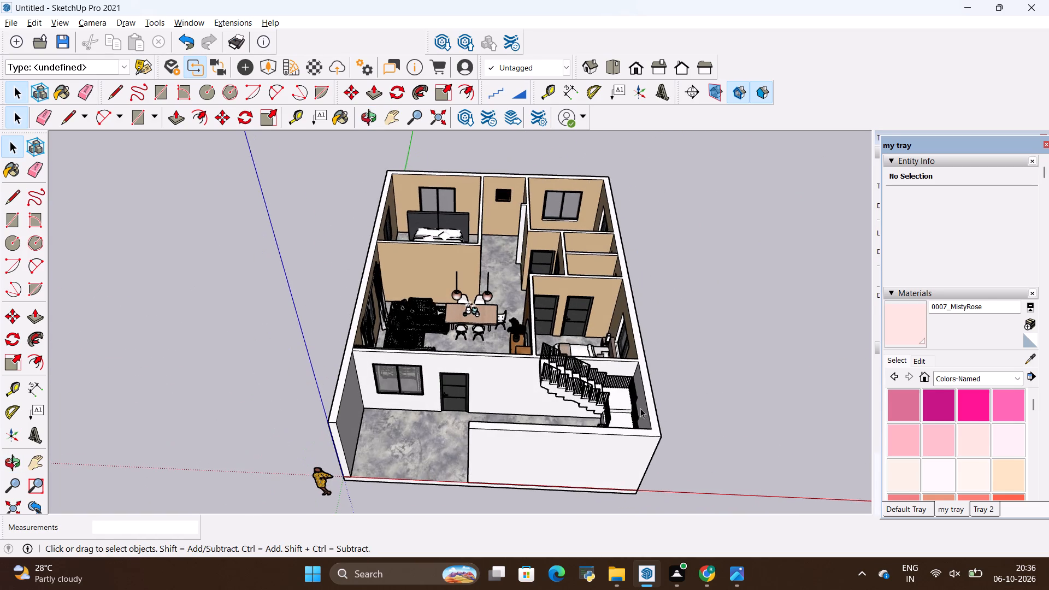
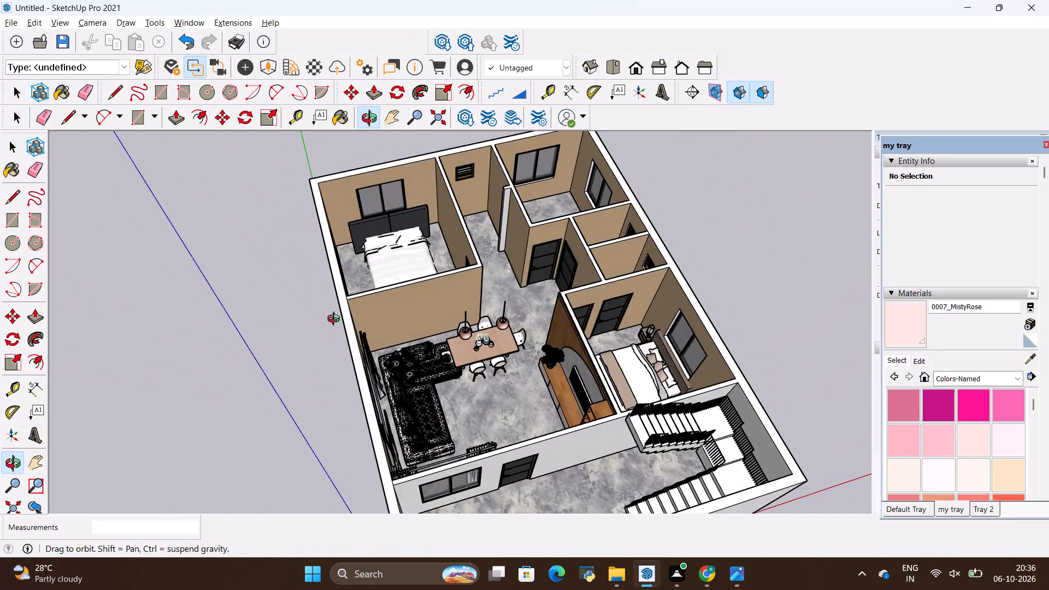
Draw a rectangle of about 18' by 16' 7" over the living and dining area, spanning the tops of its walls.
scroll(334, 316, down, 4)
middle_drag(530, 396, 427, 420)
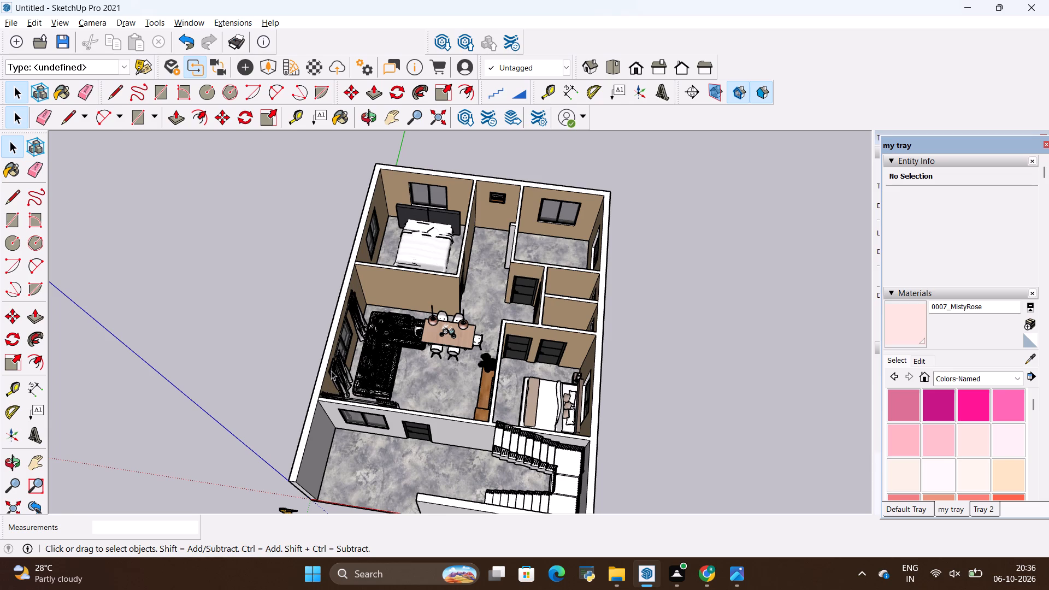
key(r)
scroll(350, 279, up, 4)
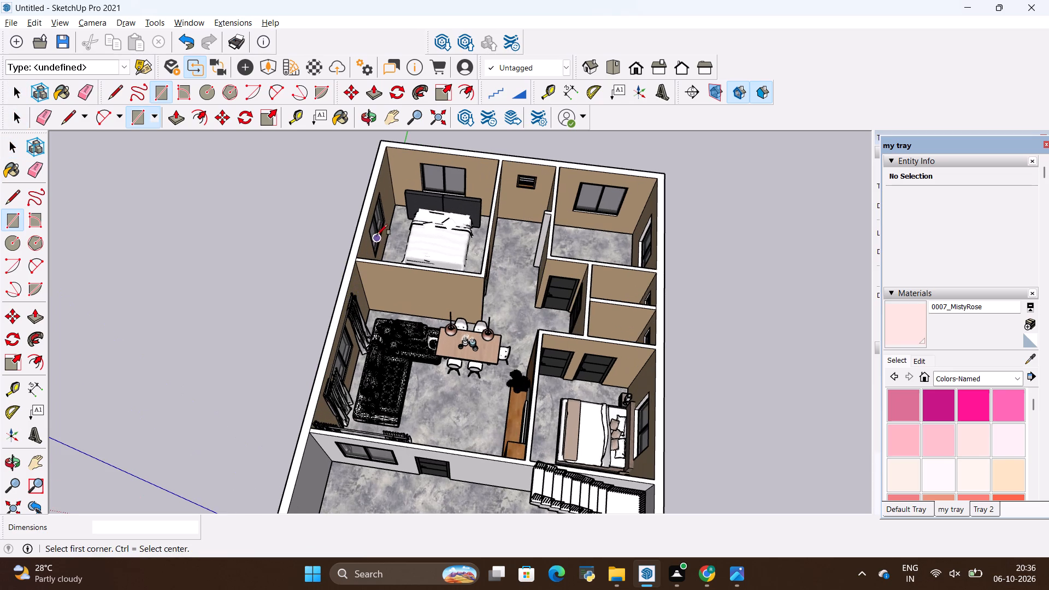
click(355, 263)
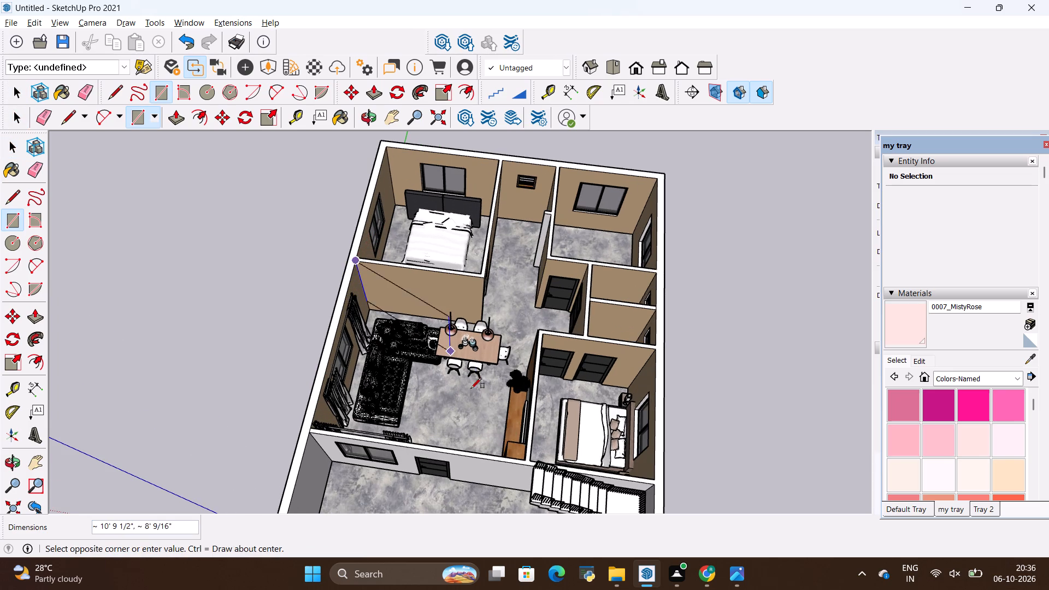
click(522, 458)
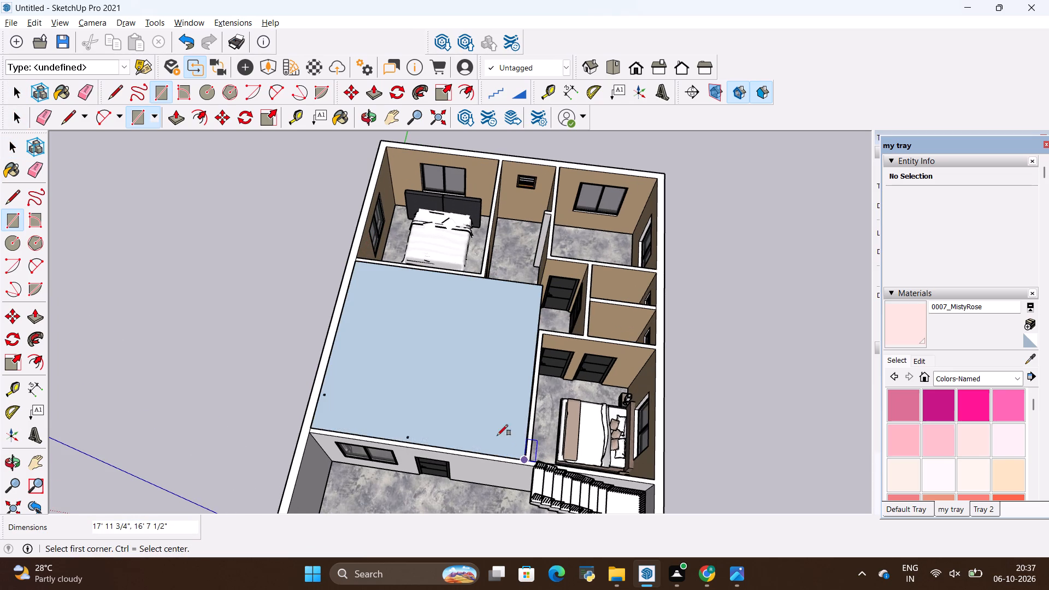
Make the new rectangle's face and edges into a group.
key(space)
double_click(467, 402)
click(467, 402)
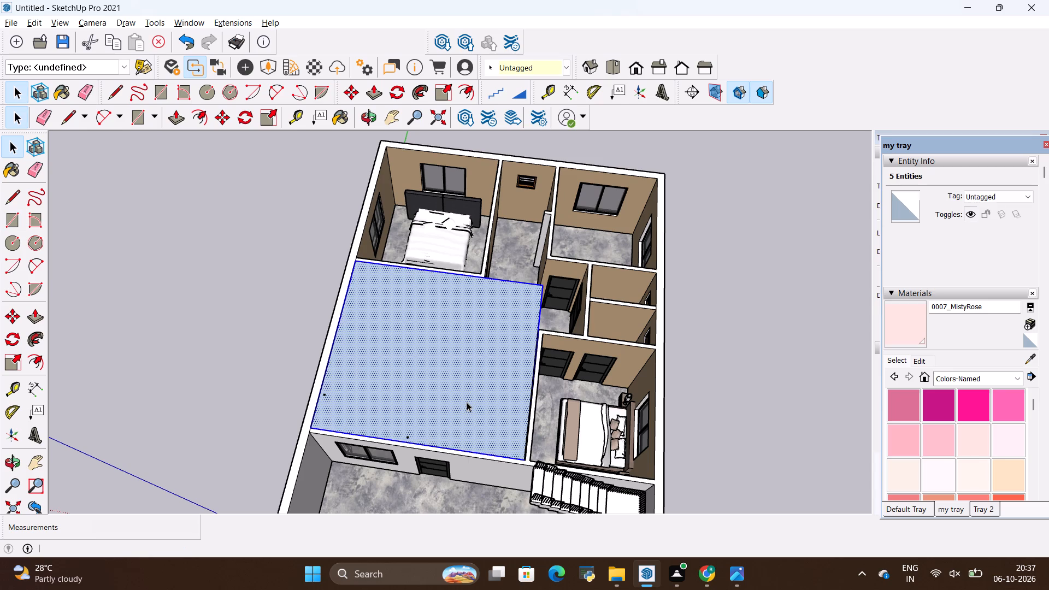
right_click(467, 402)
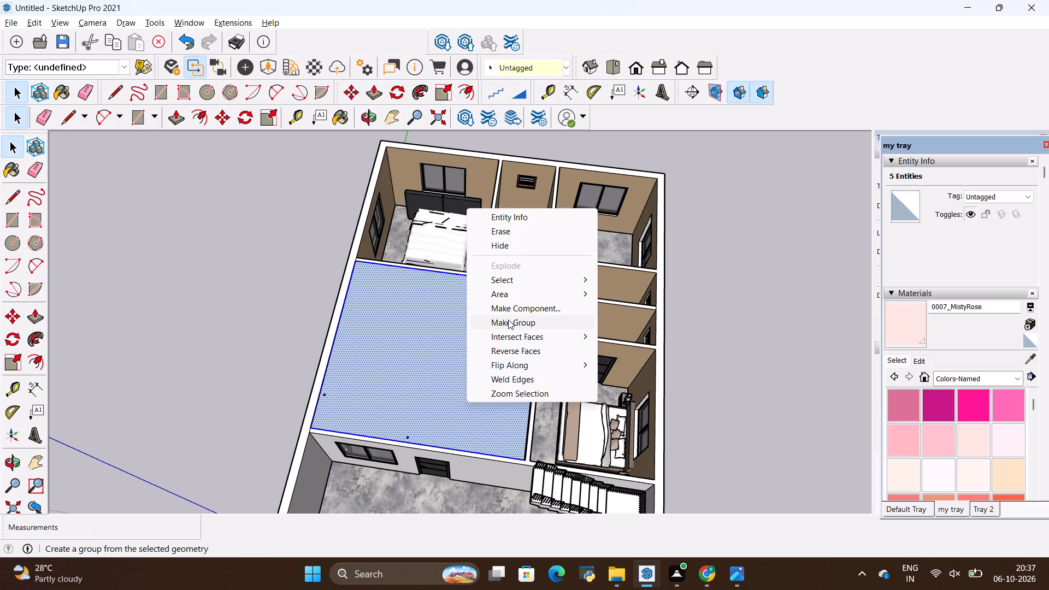
click(508, 320)
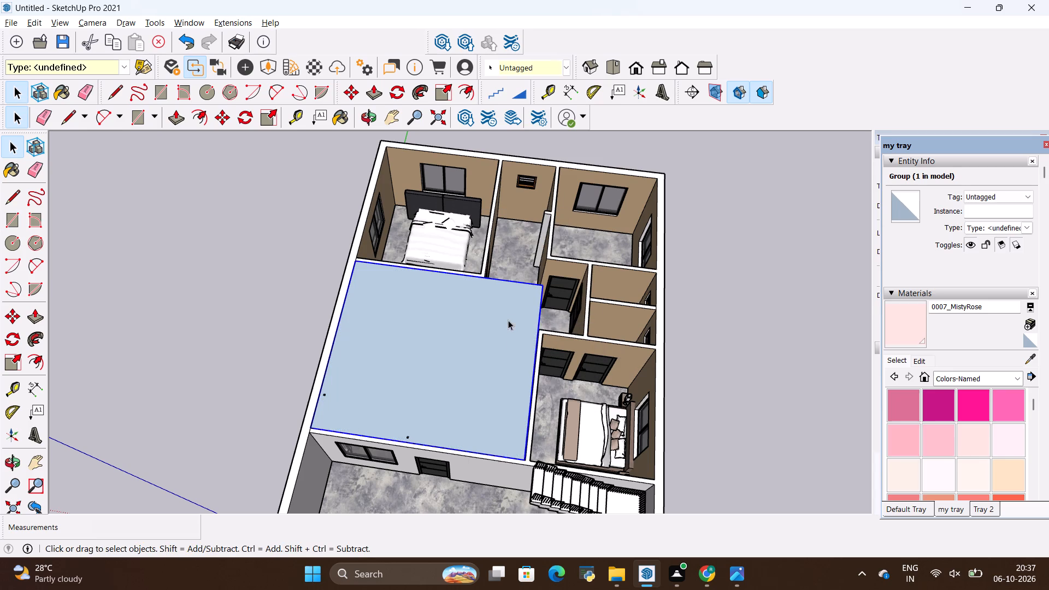
Move the rectangle group straight up along the vertical axis, well clear above the house, and deselect it.
key(n)
key(m)
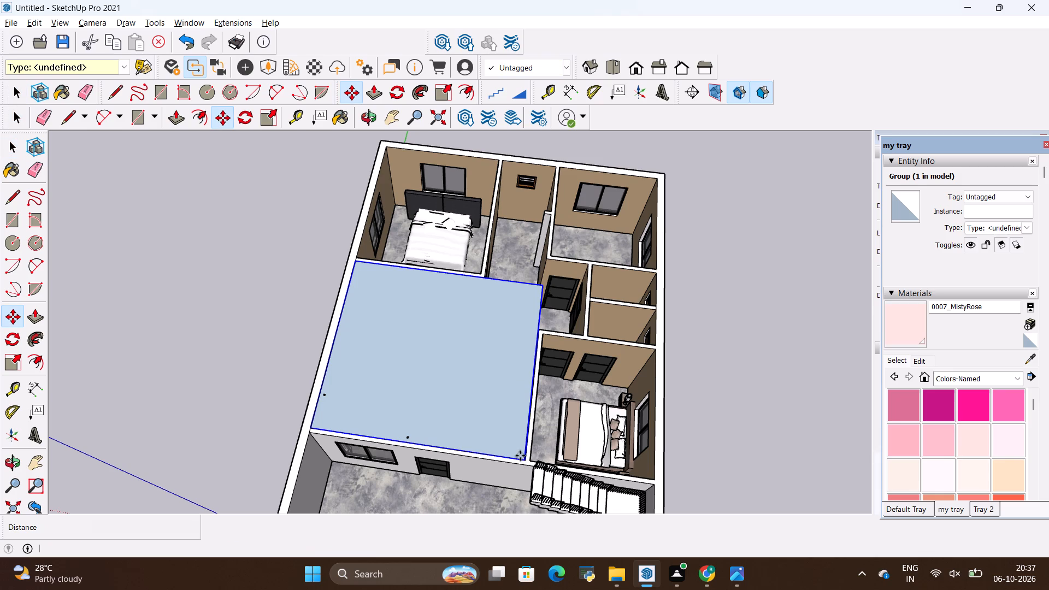
click(521, 459)
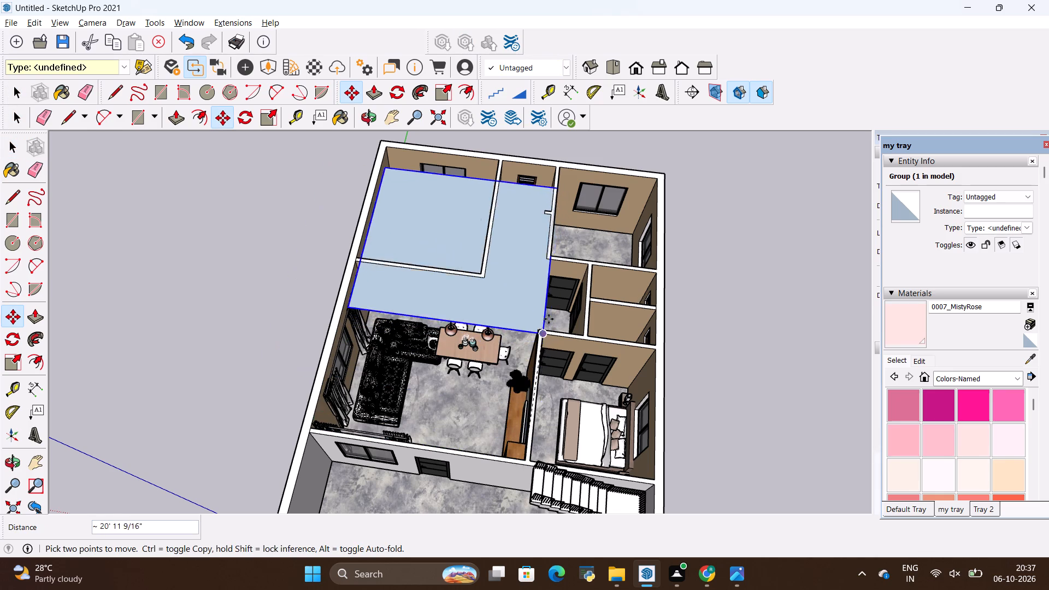
key(Left)
key(Up)
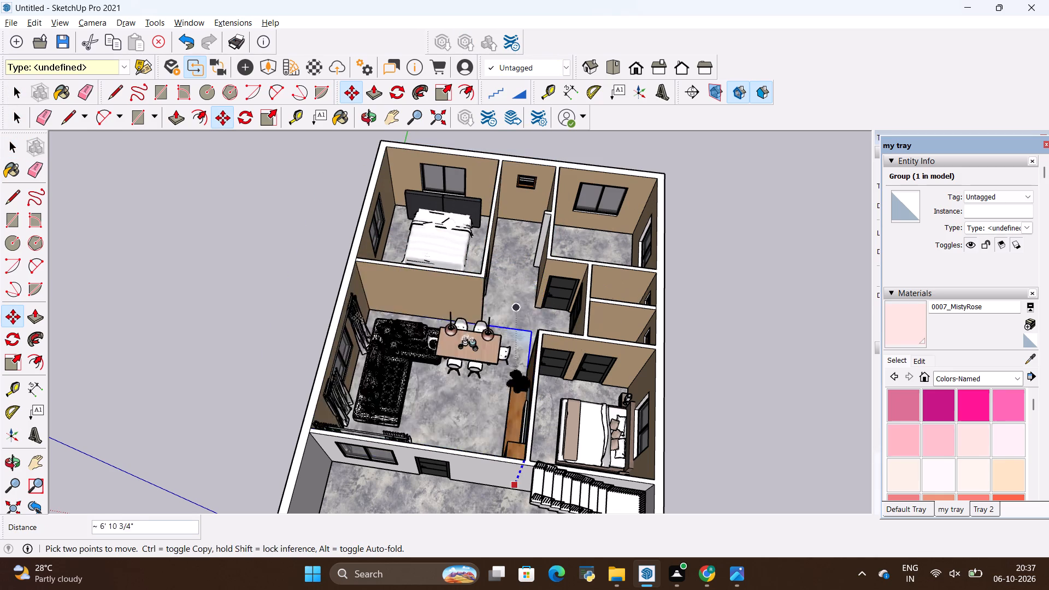
click(287, 300)
scroll(309, 346, down, 2)
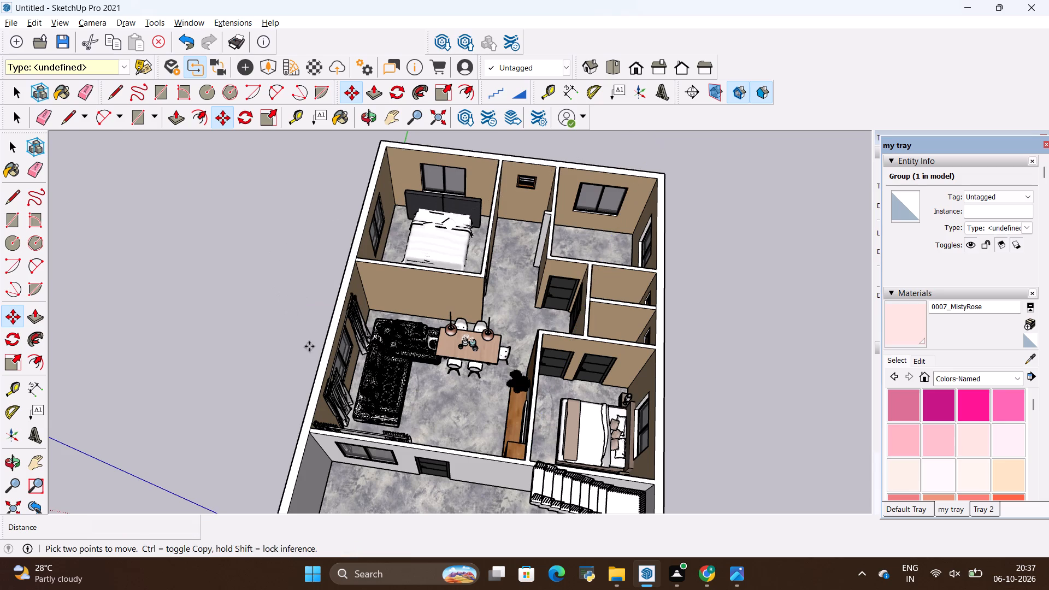
scroll(309, 346, down, 9)
middle_drag(334, 362, 320, 263)
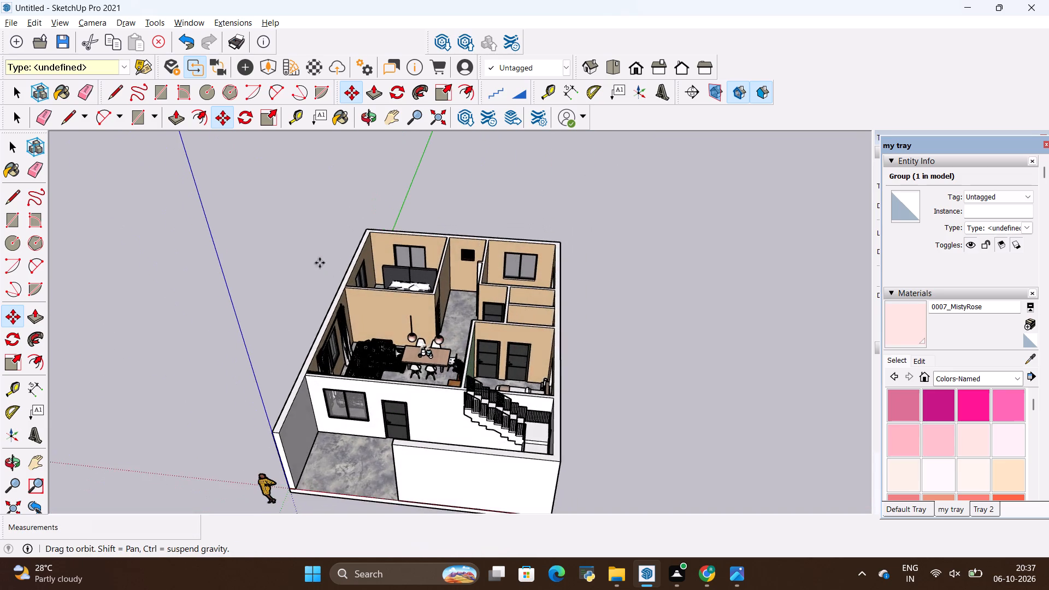
scroll(355, 297, down, 19)
middle_drag(479, 421, 254, 328)
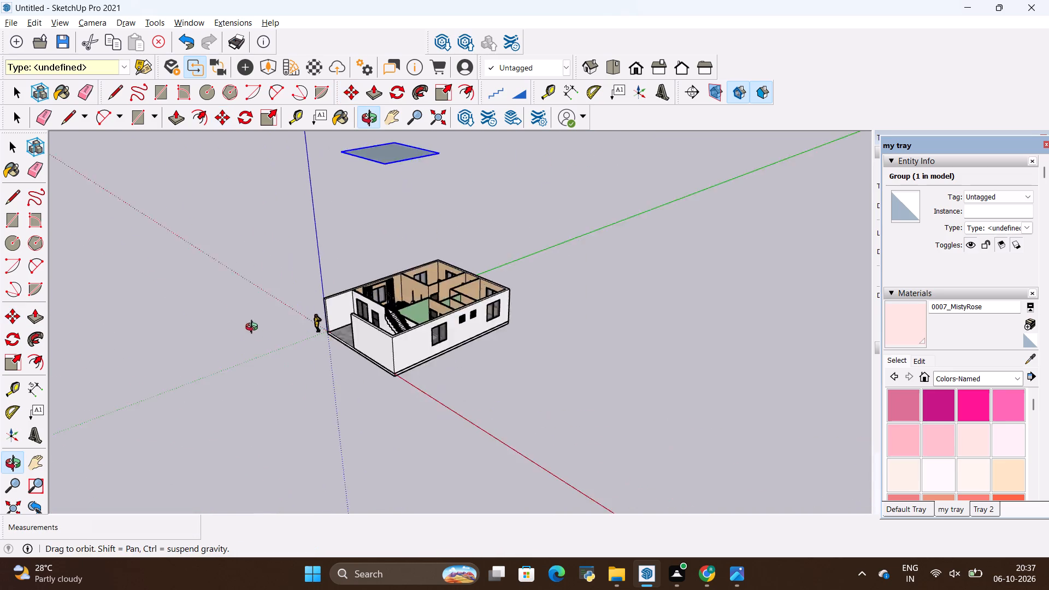
middle_drag(254, 328, 405, 184)
scroll(391, 162, up, 10)
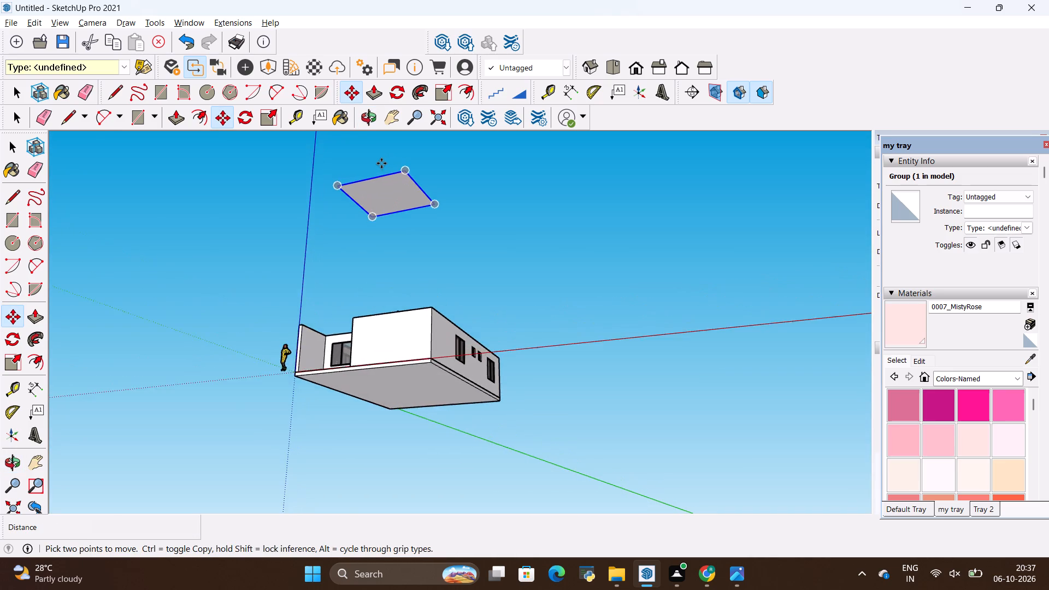
scroll(381, 163, up, 20)
scroll(381, 163, up, 16)
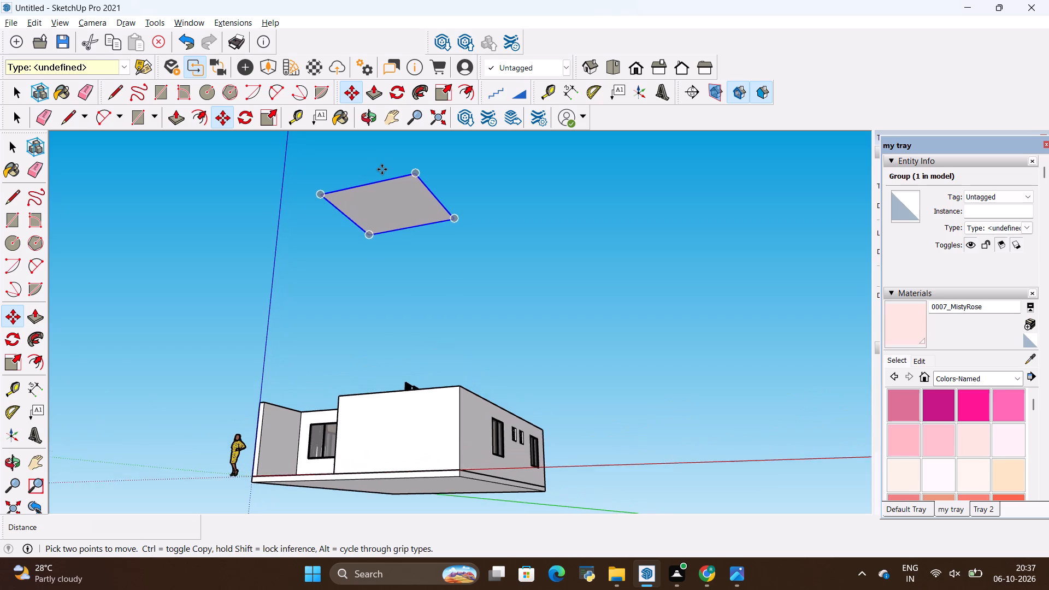
scroll(382, 169, up, 8)
key(space)
key(space)
click(484, 231)
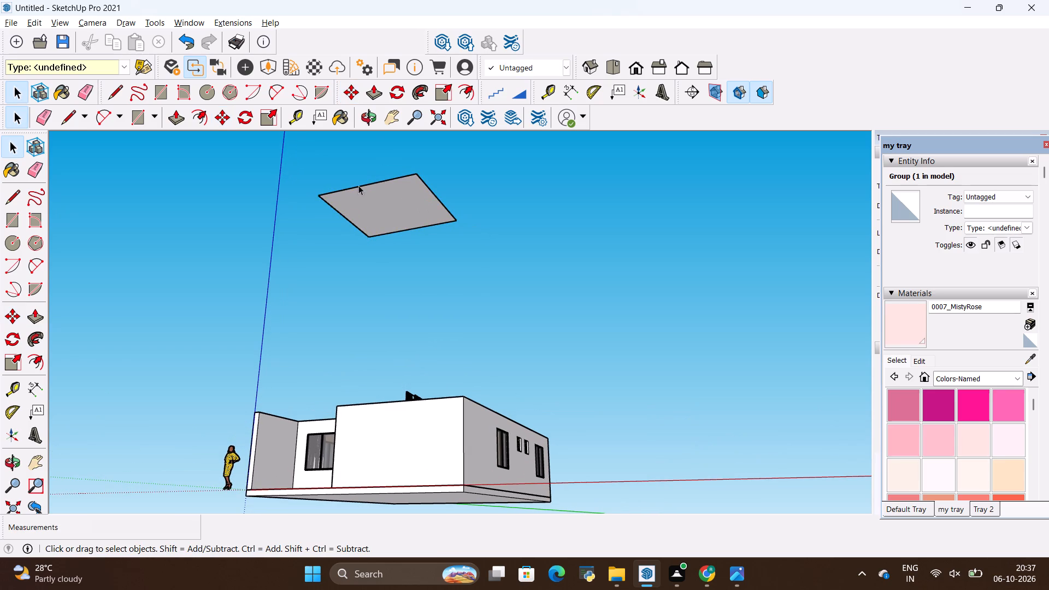
Inside the raised rectangle group, offset the underside face's outline inward by 2'.
scroll(353, 179, up, 13)
scroll(404, 210, up, 8)
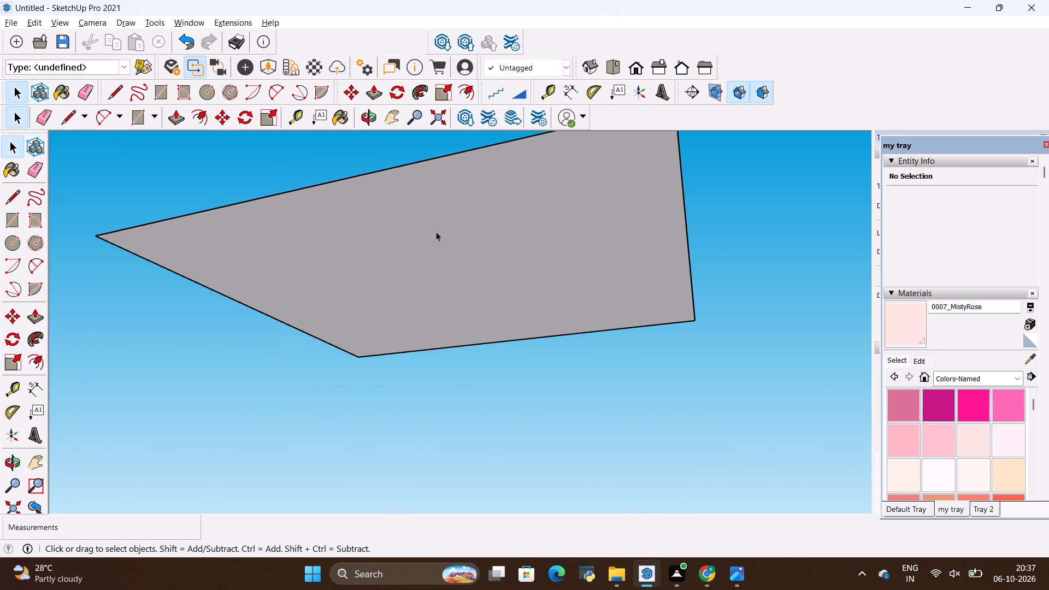
scroll(438, 233, up, 1)
middle_drag(438, 233, 438, 167)
scroll(448, 227, down, 6)
middle_drag(456, 237, 532, 231)
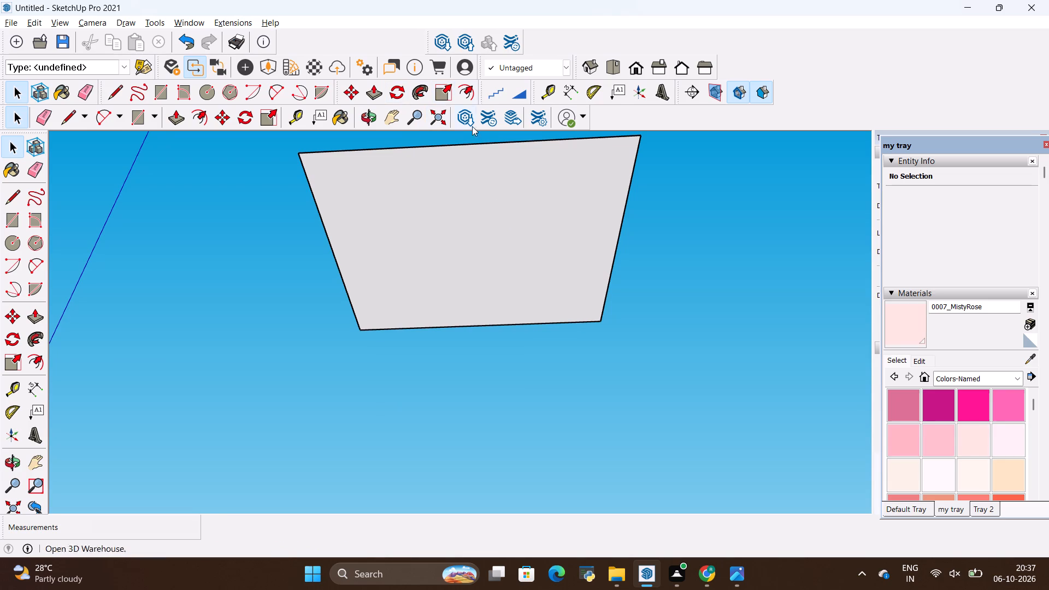
click(472, 164)
double_click(462, 182)
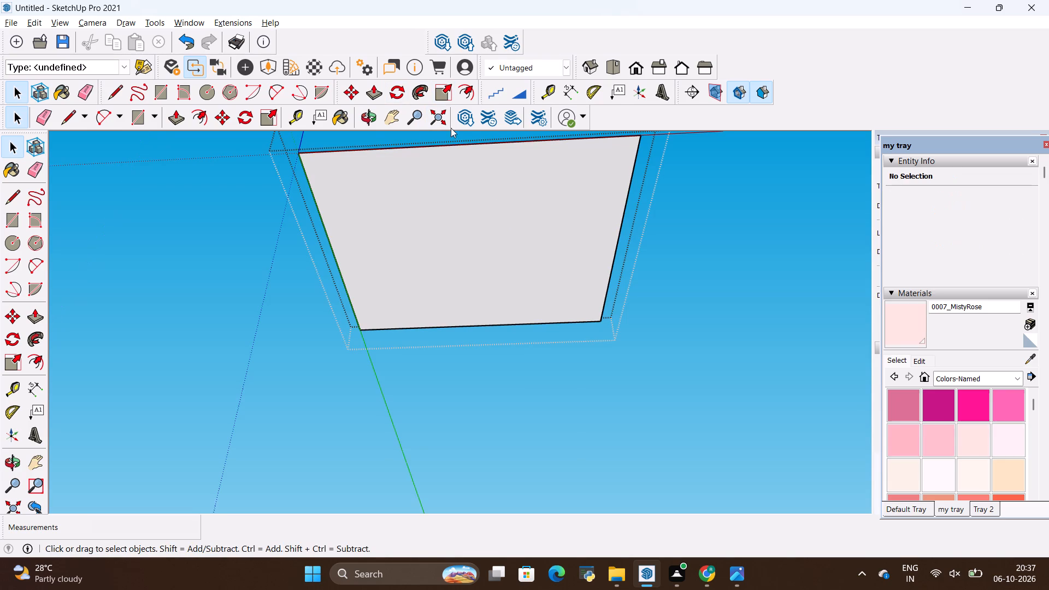
click(462, 100)
click(470, 192)
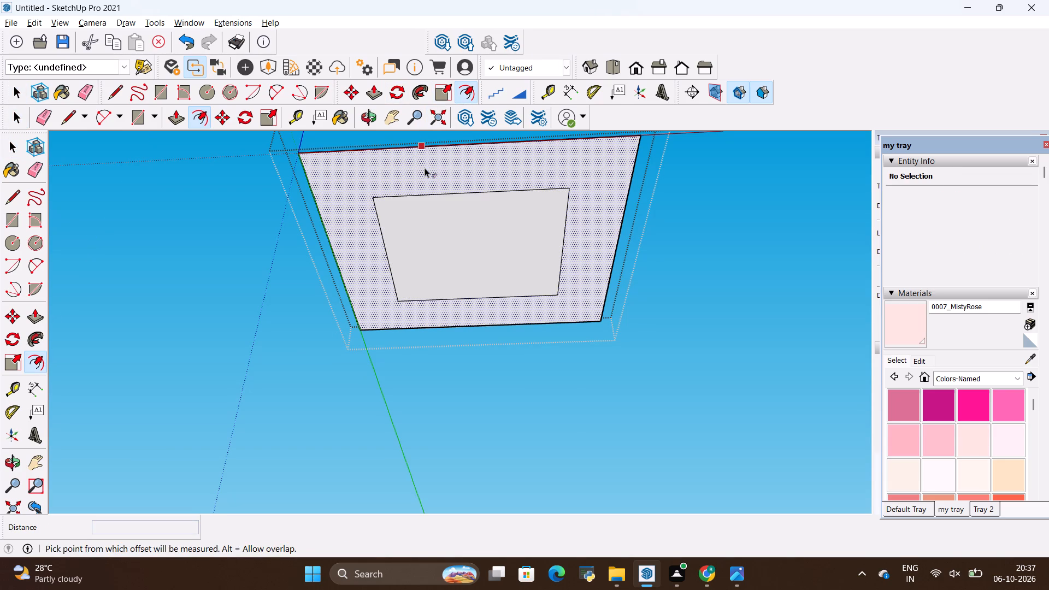
key(alt+BackSpace)
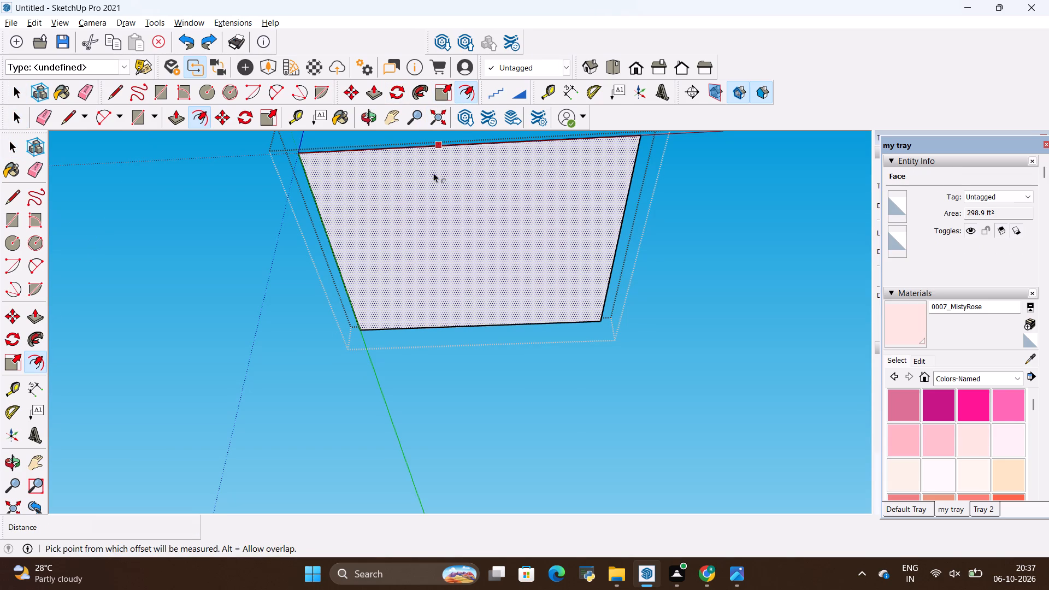
click(415, 204)
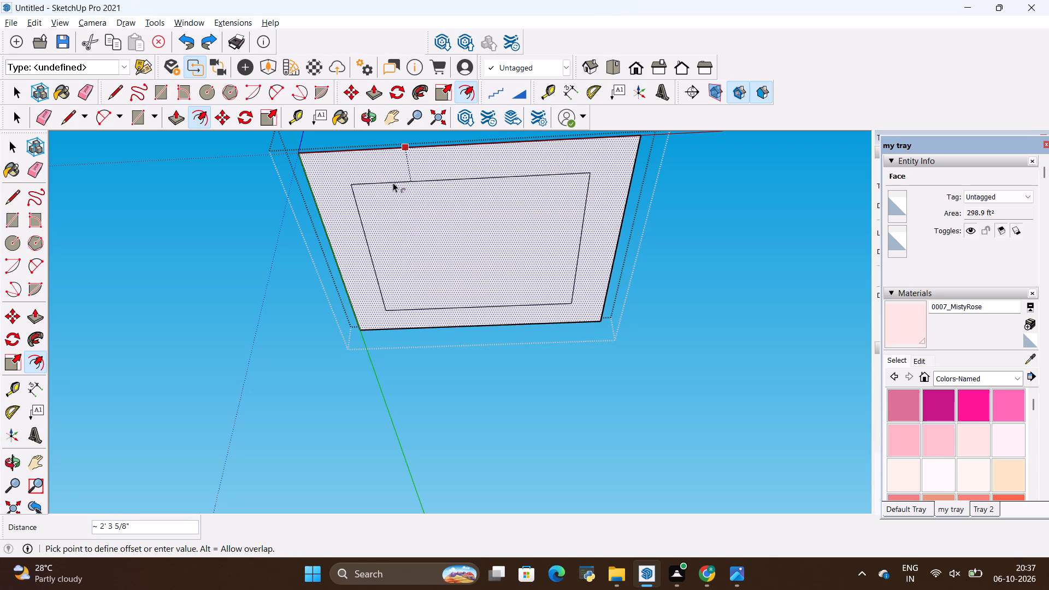
key(BackSpace)
text(2')
key(Return)
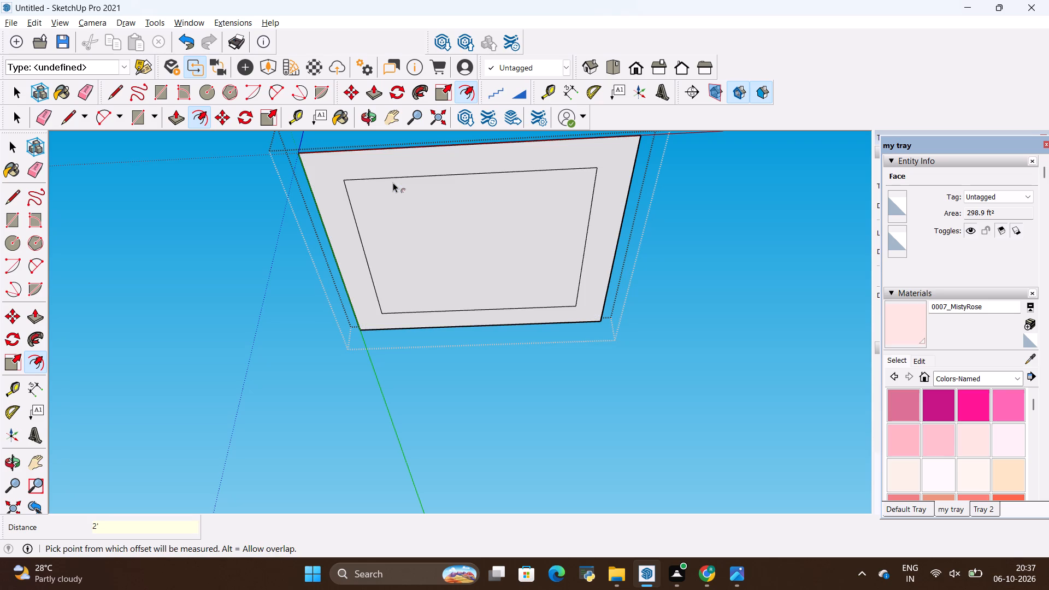
Add two diagonal guide lines joining opposite corners of the inner rectangle to mark its centre.
key(t)
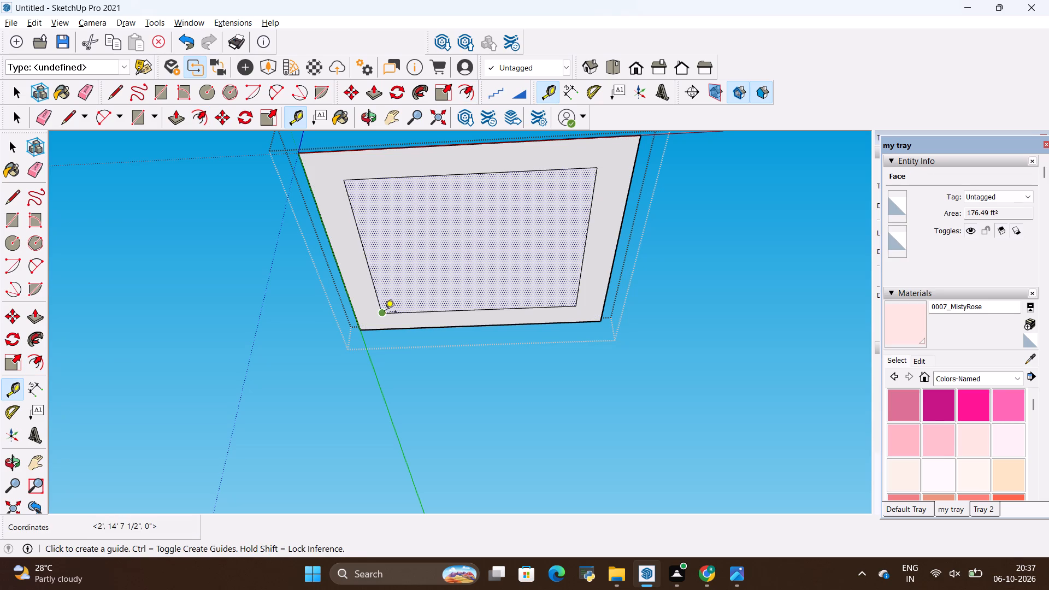
click(385, 312)
click(598, 174)
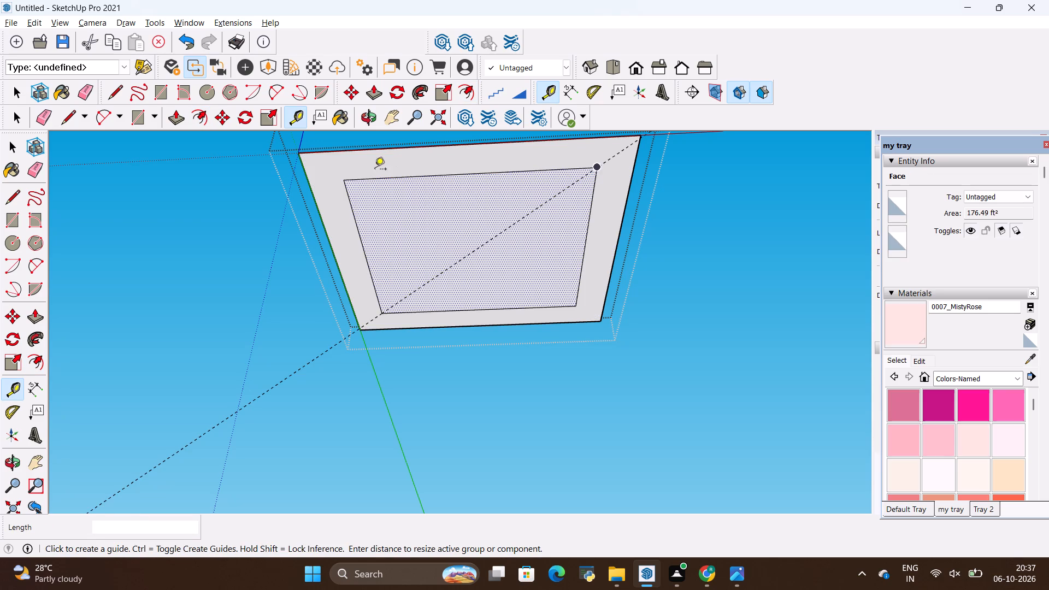
click(347, 184)
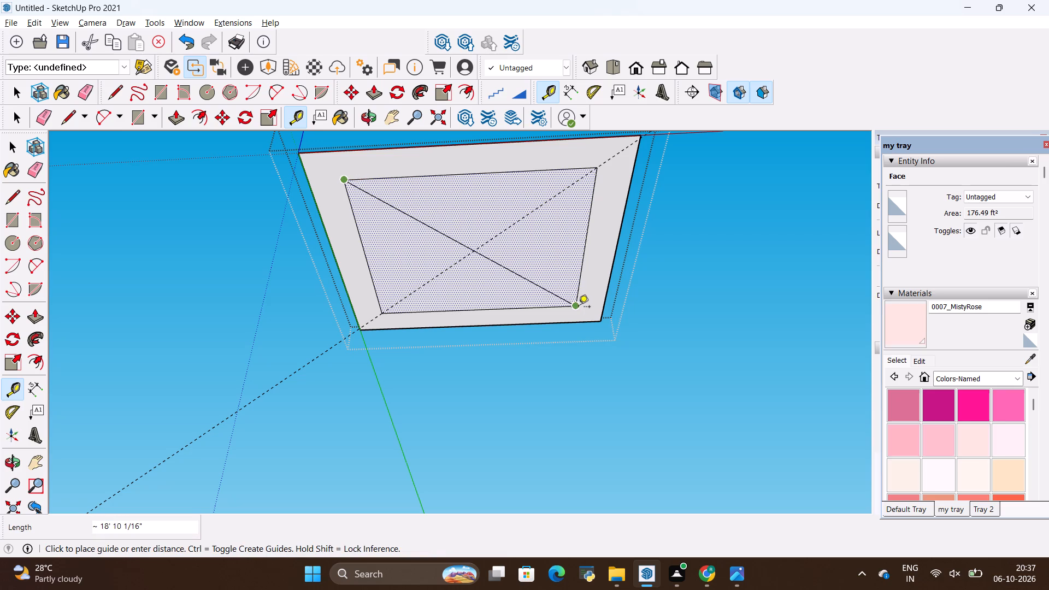
click(579, 308)
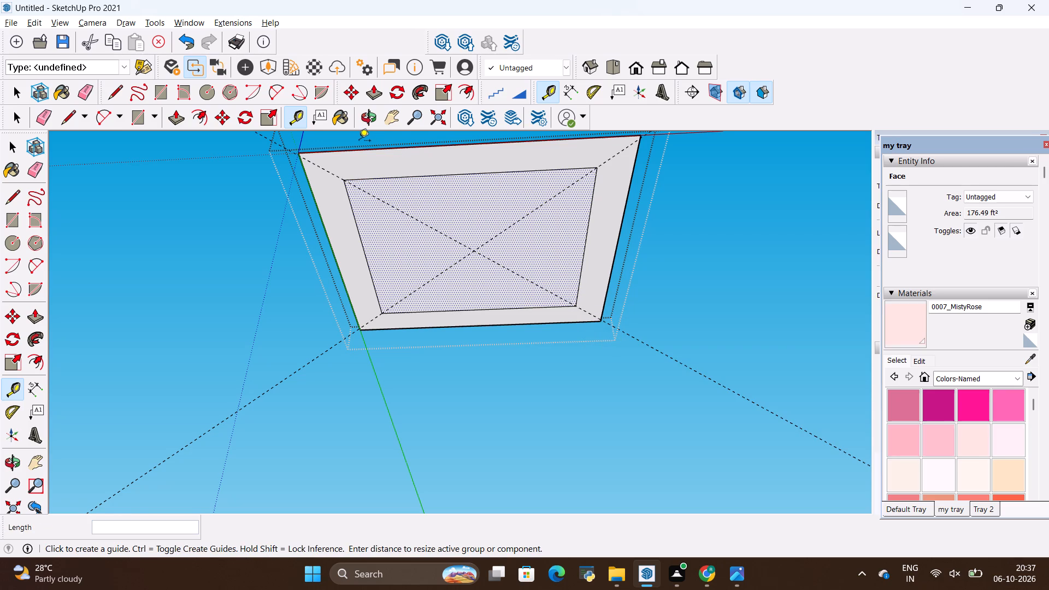
Draw two concentric circles with radii of 2' and 3' centred where the diagonal guides cross.
key(c)
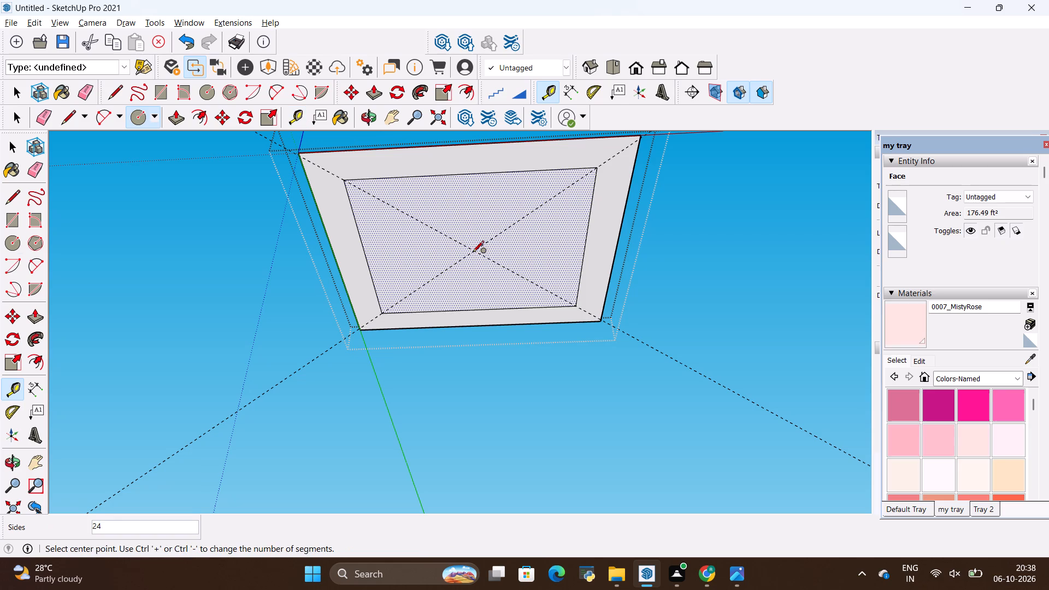
click(473, 253)
key(BackSpace)
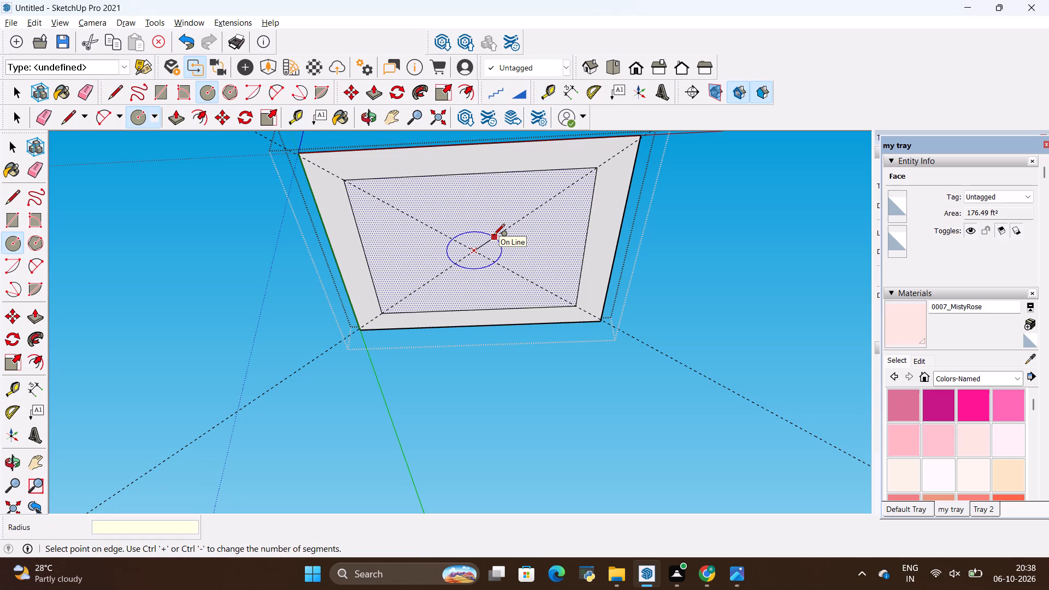
text(2')
key(Return)
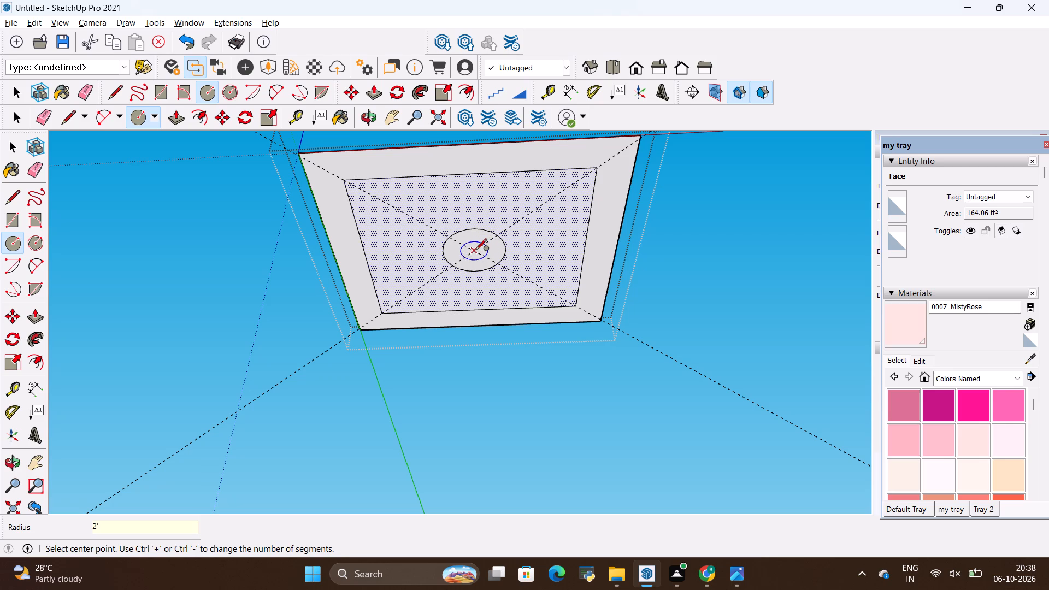
click(475, 251)
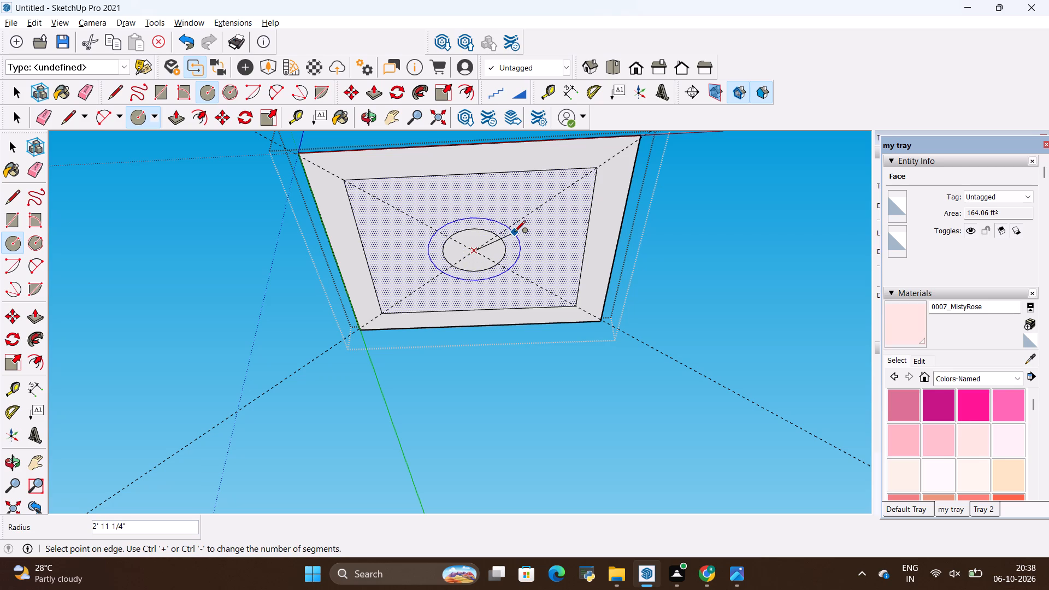
key(BackSpace)
text(3')
key(Return)
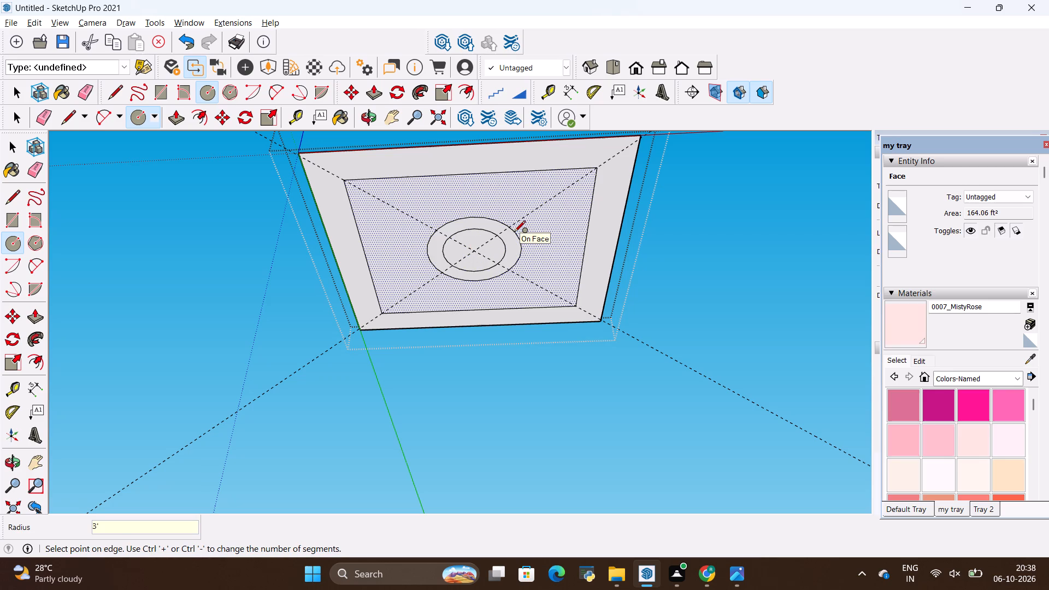
Set the number of segments to 200 for both the 2' and the 3' radius circles.
key(space)
scroll(484, 239, up, 11)
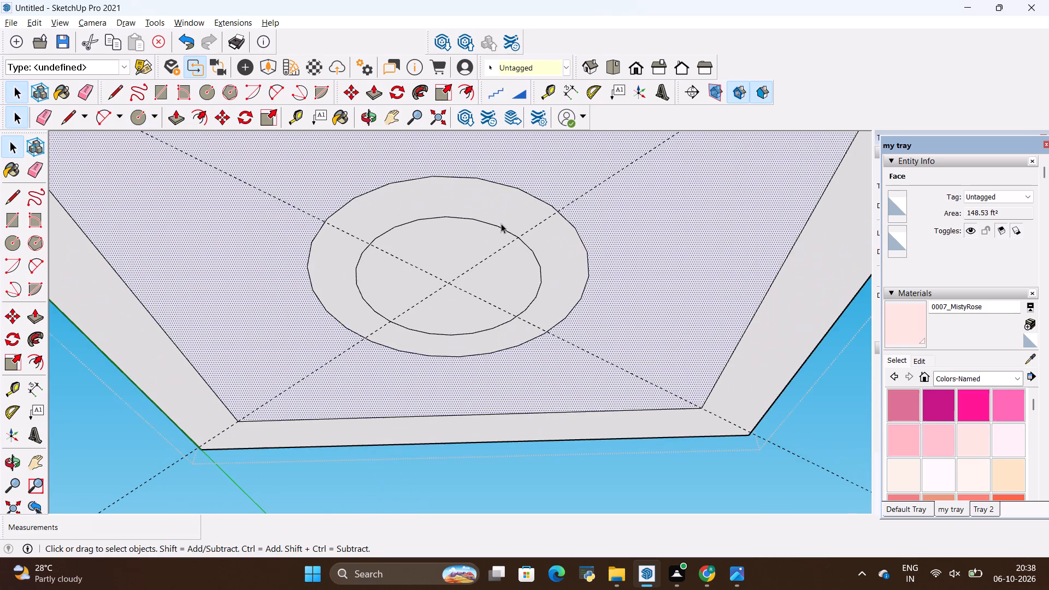
click(504, 228)
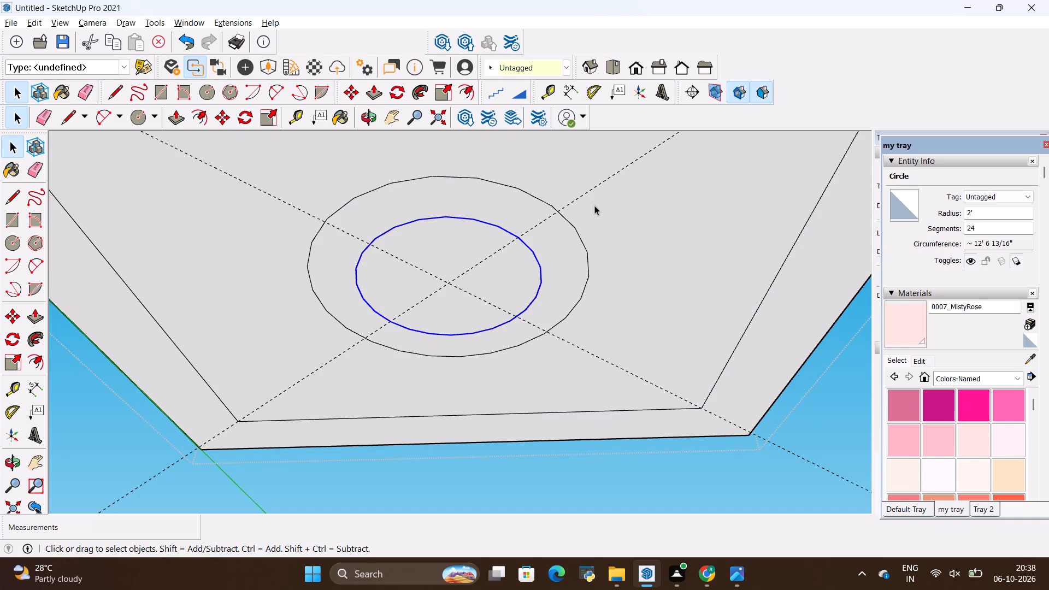
click(987, 226)
key(BackSpace)
text(00)
key(Return)
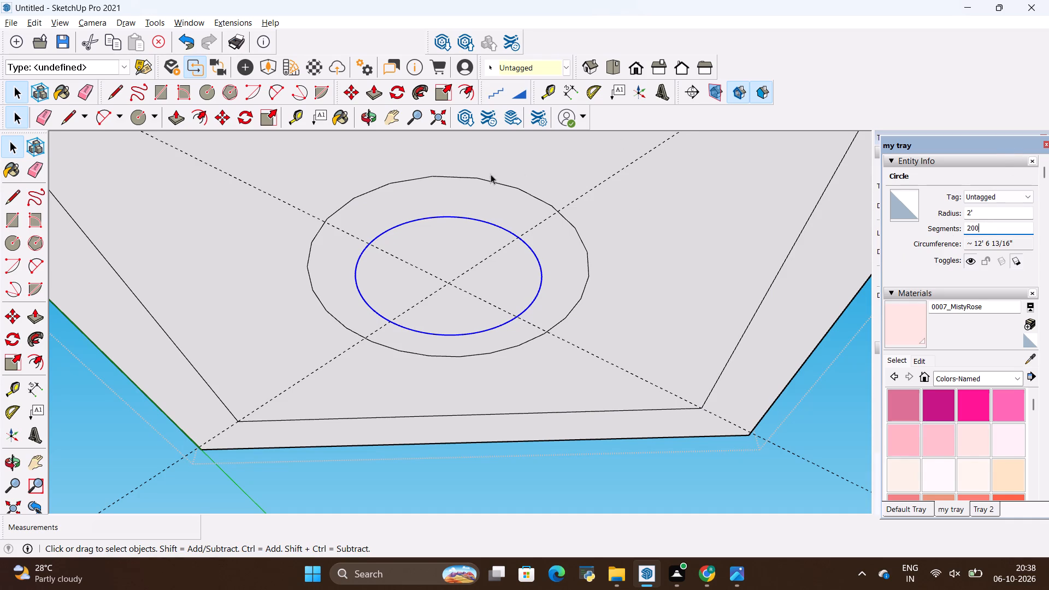
click(516, 189)
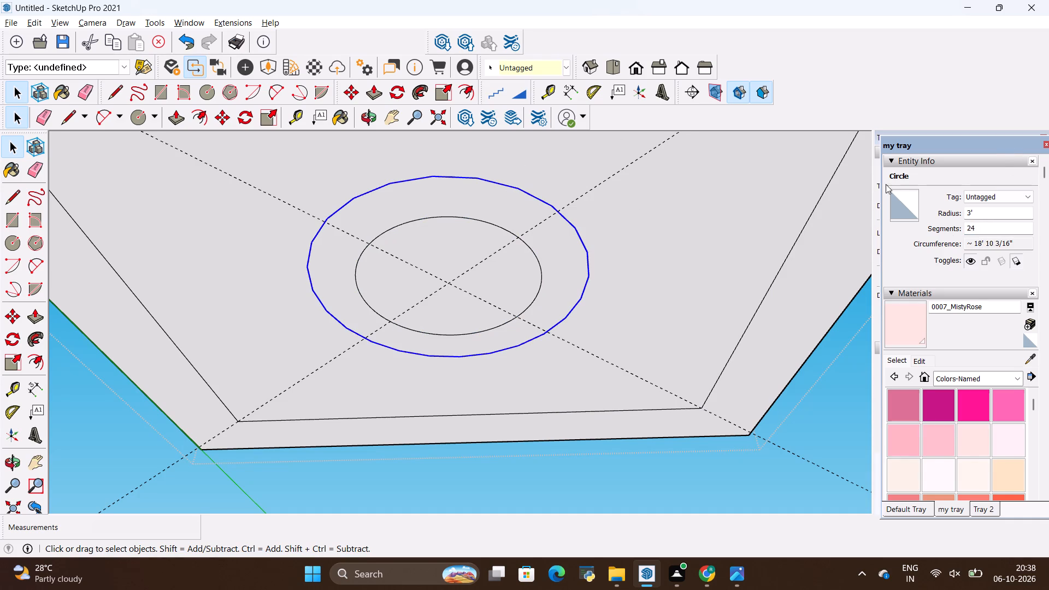
click(985, 223)
key(BackSpace)
text(00)
key(Return)
key(space)
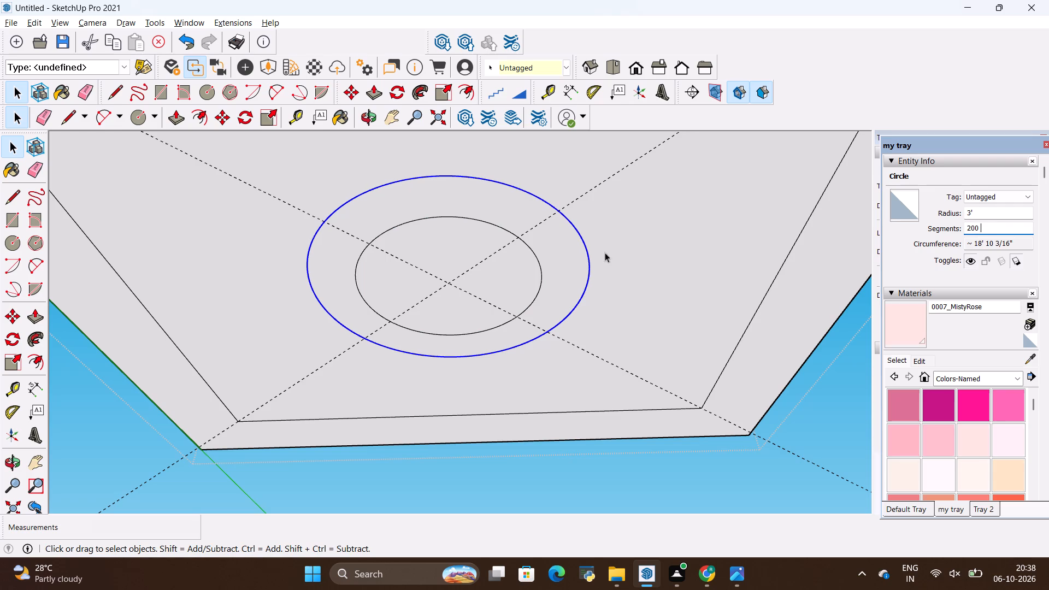
click(257, 266)
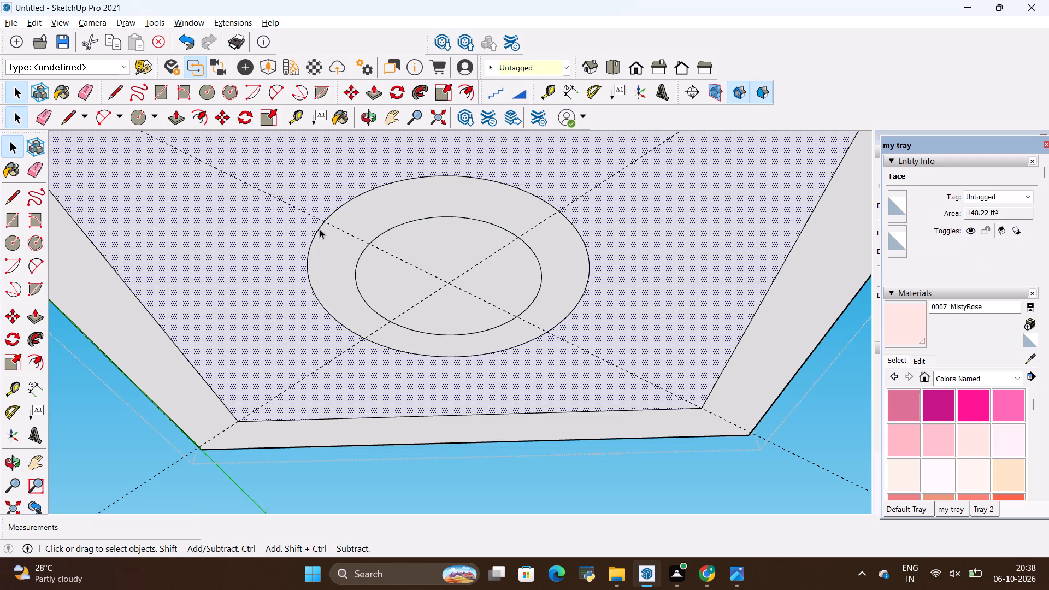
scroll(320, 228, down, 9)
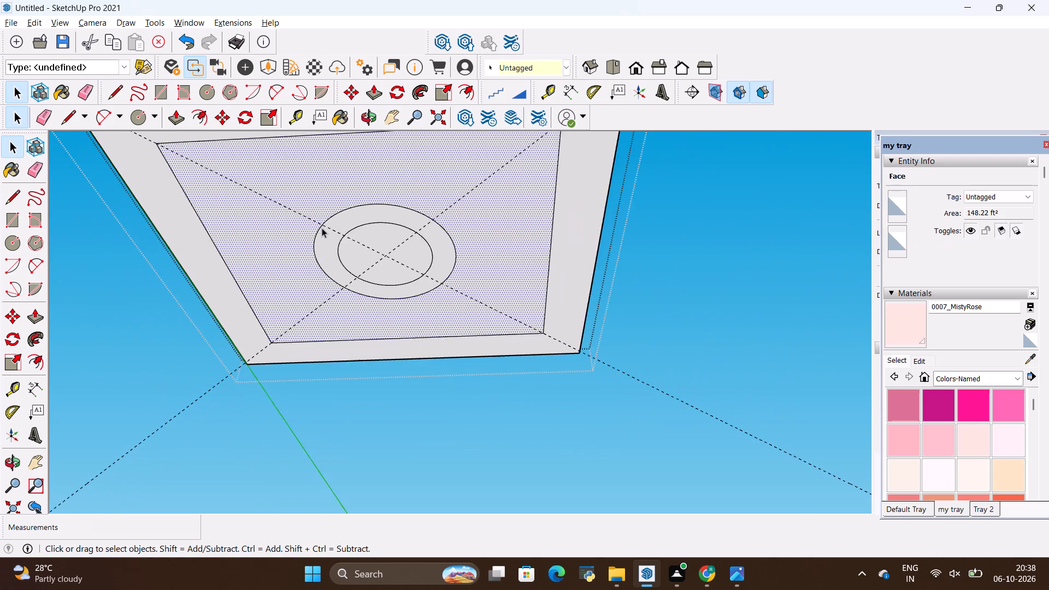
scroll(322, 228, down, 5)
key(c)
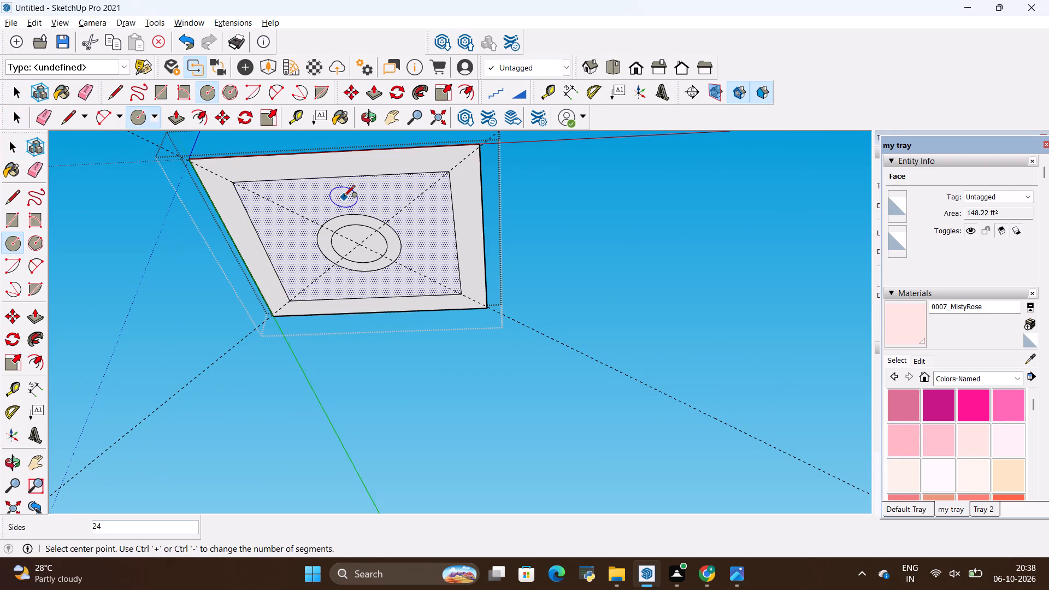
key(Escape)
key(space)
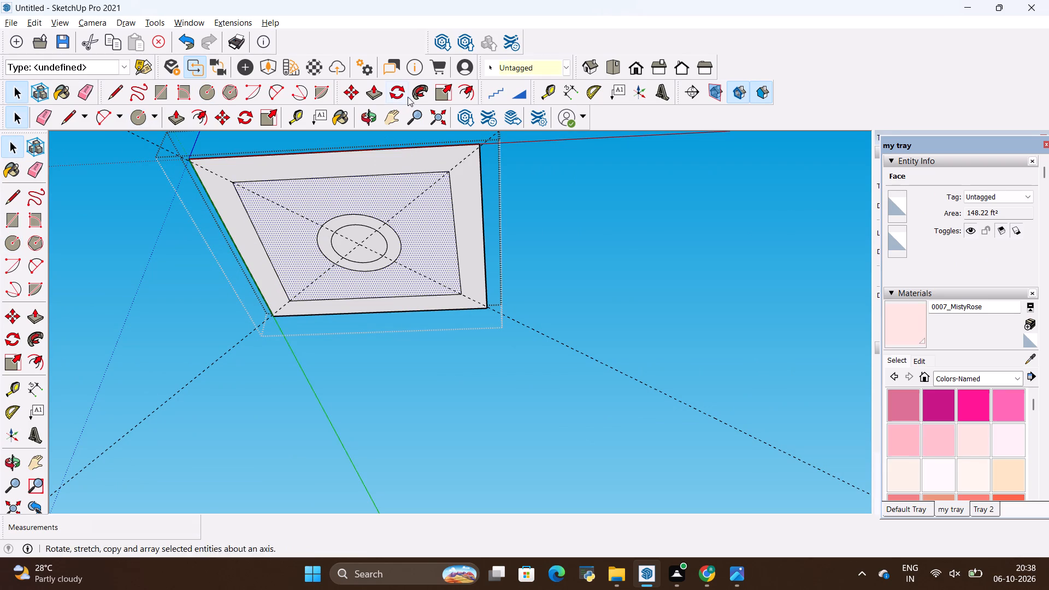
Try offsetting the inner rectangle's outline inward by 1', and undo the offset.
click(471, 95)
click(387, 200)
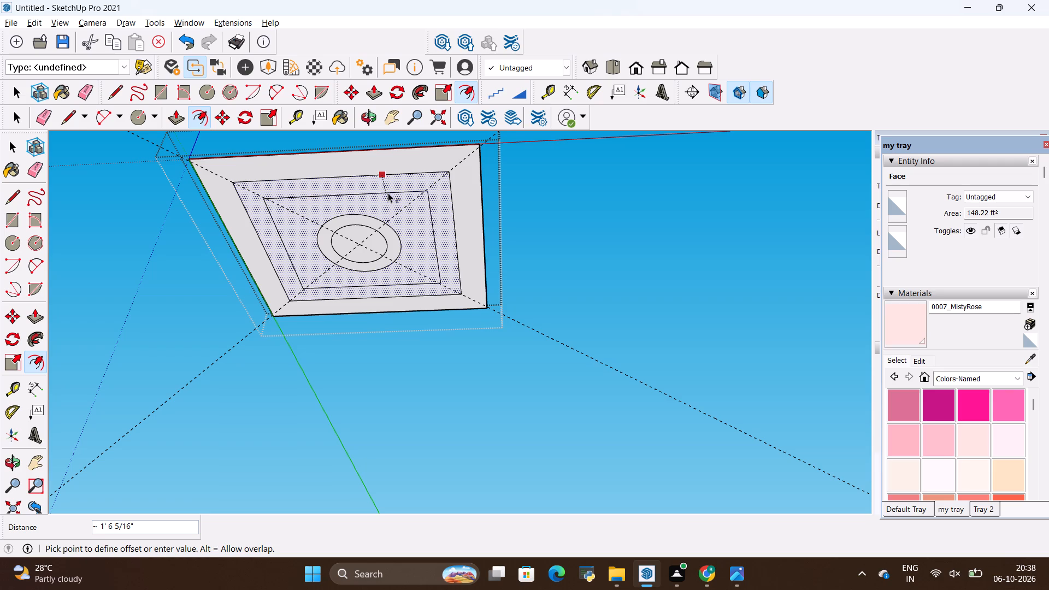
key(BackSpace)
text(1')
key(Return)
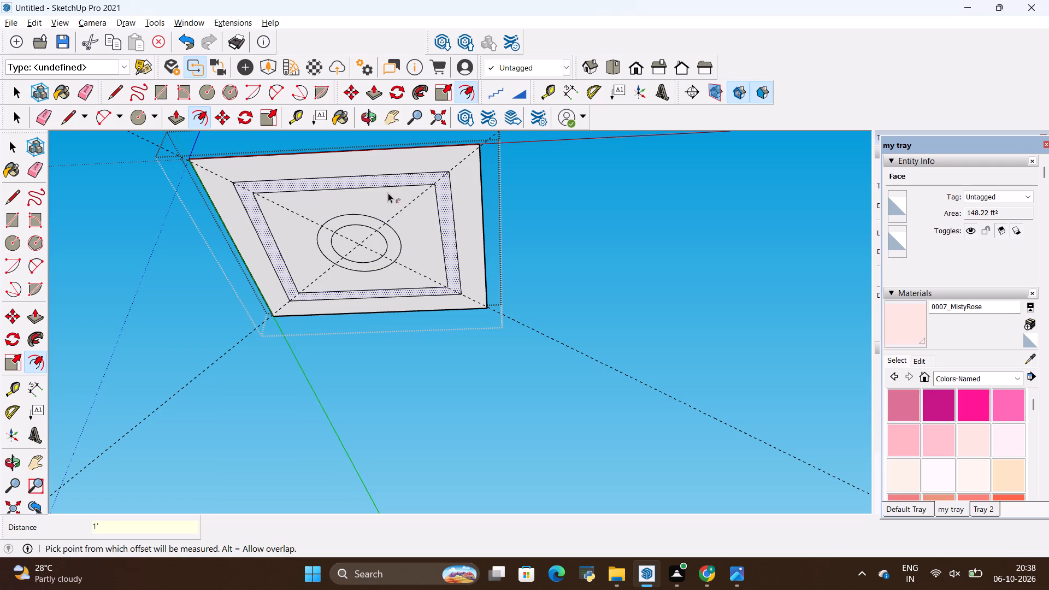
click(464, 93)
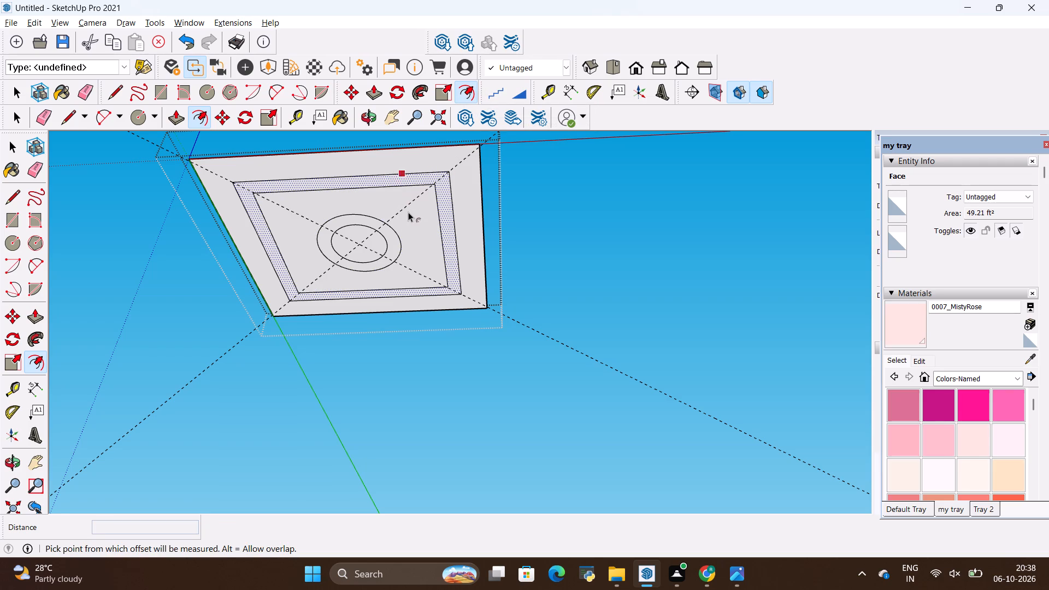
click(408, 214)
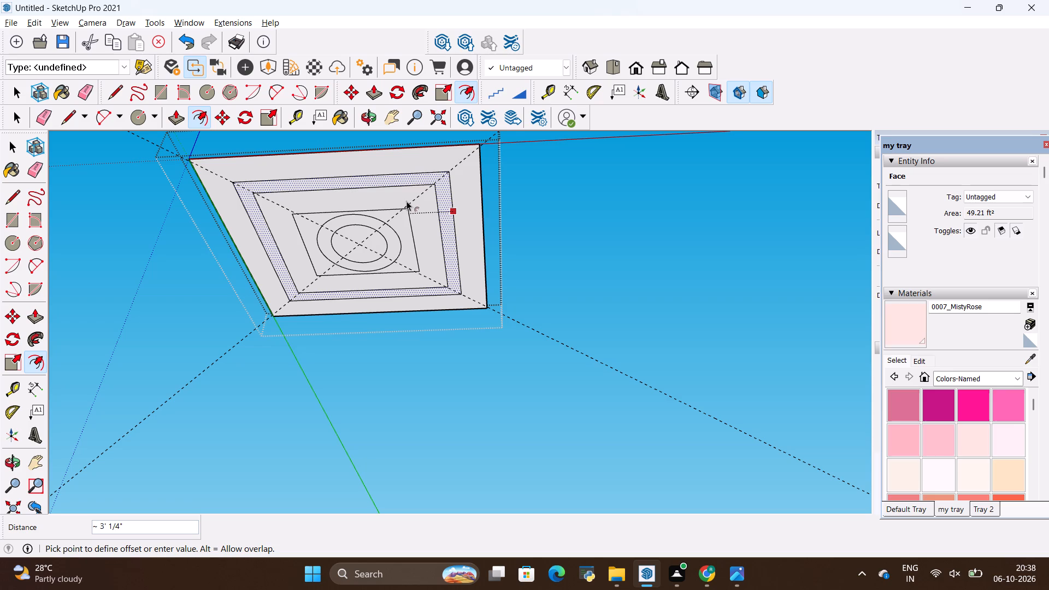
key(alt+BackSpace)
Offset the inner rectangle's outline inward by about 1' 5" to form a band around the circles.
click(360, 200)
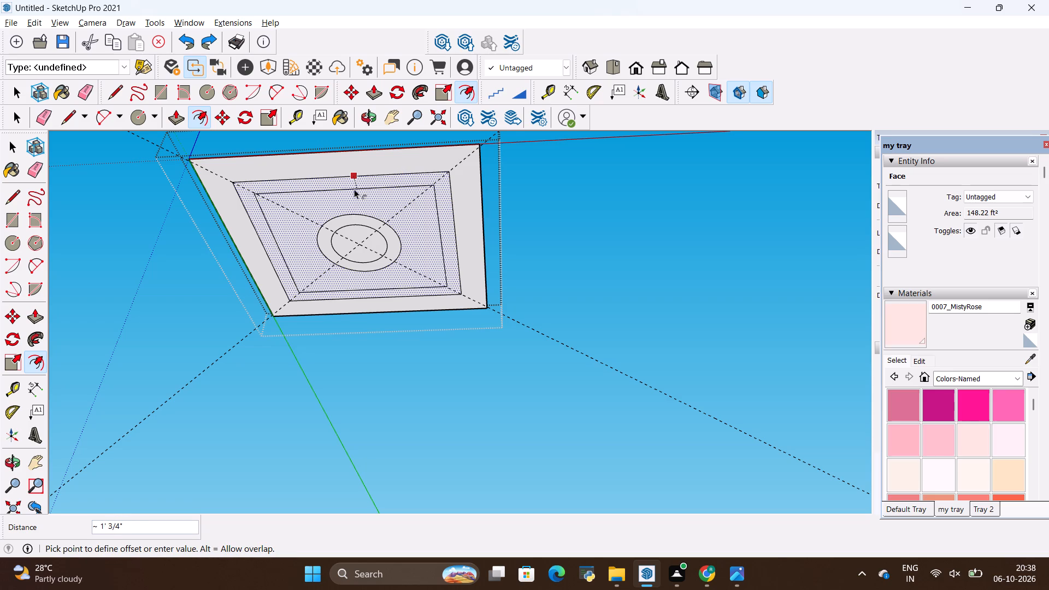
scroll(349, 186, up, 6)
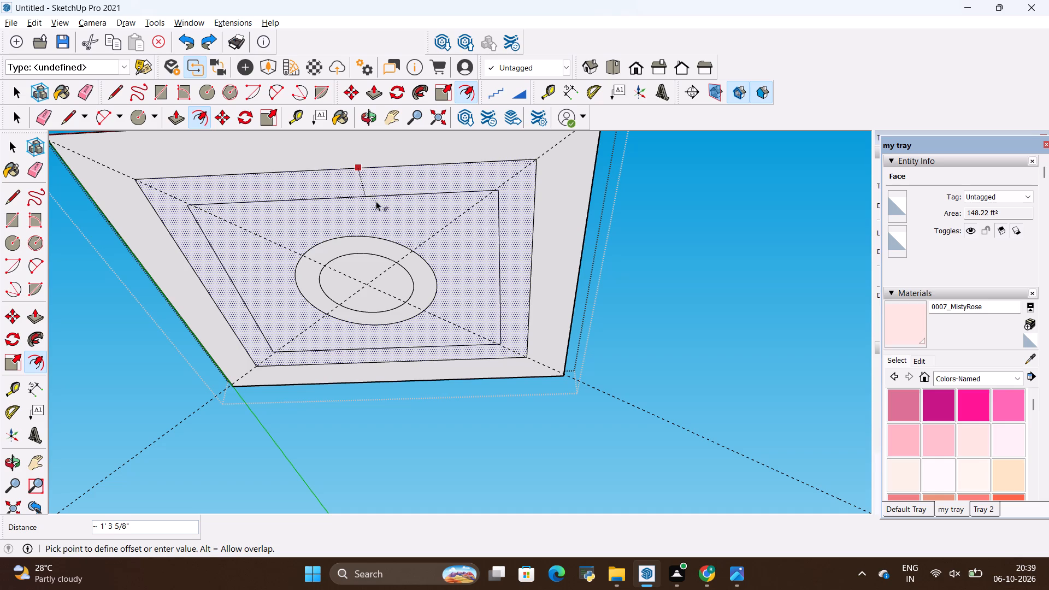
click(375, 199)
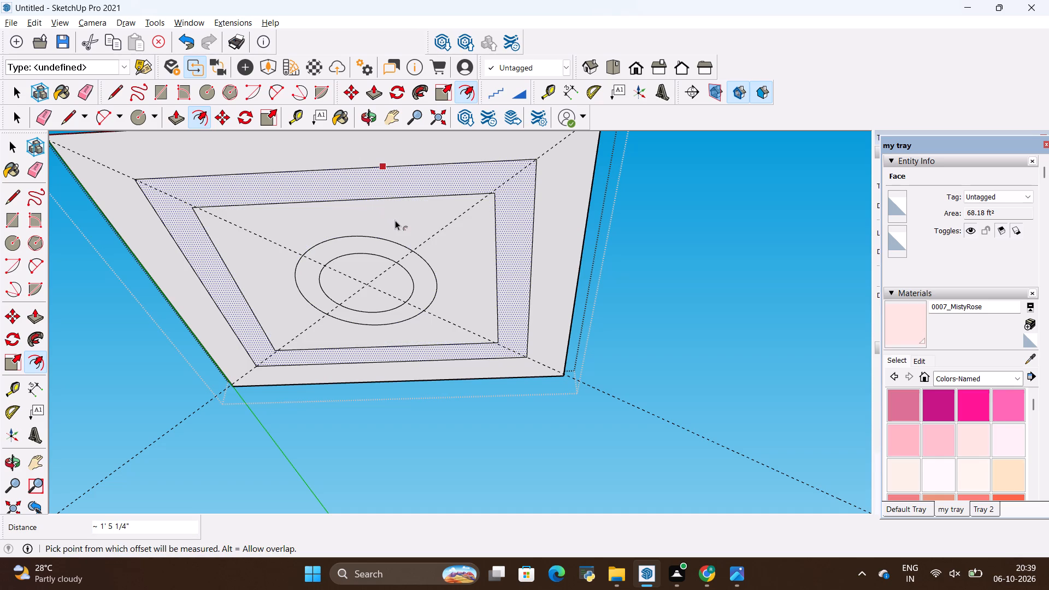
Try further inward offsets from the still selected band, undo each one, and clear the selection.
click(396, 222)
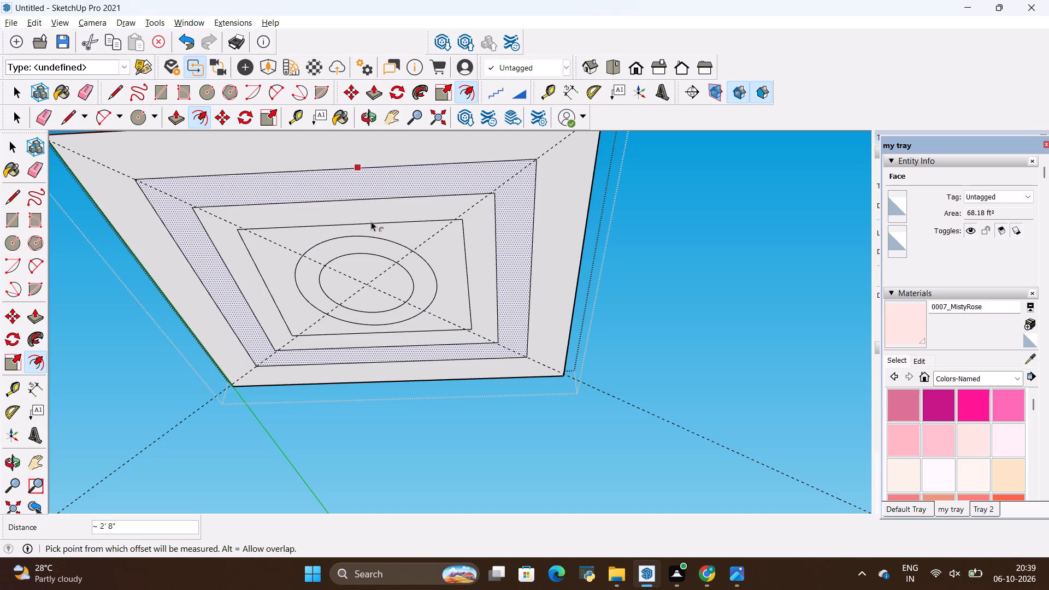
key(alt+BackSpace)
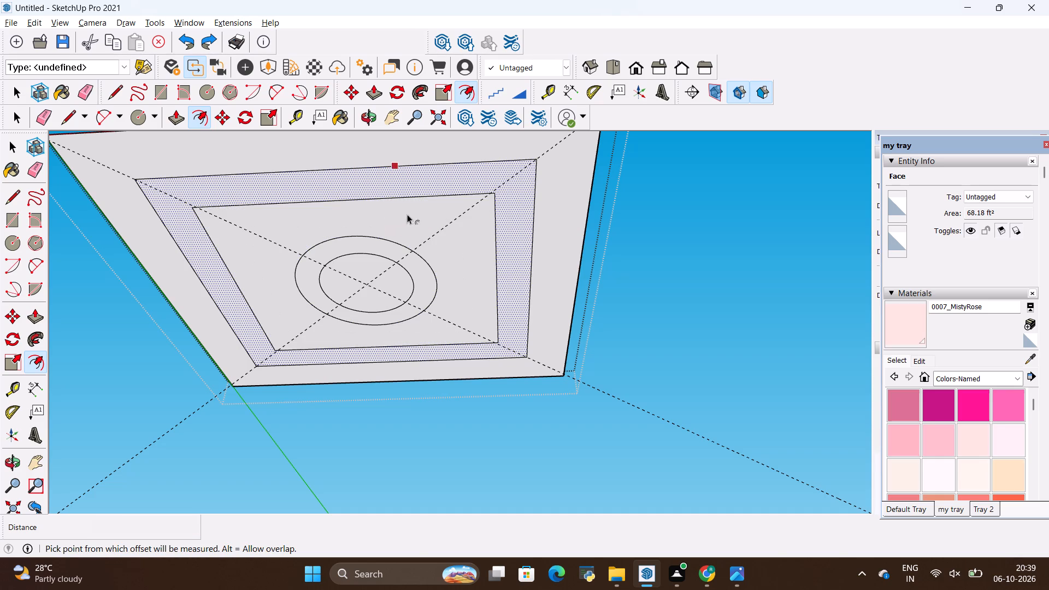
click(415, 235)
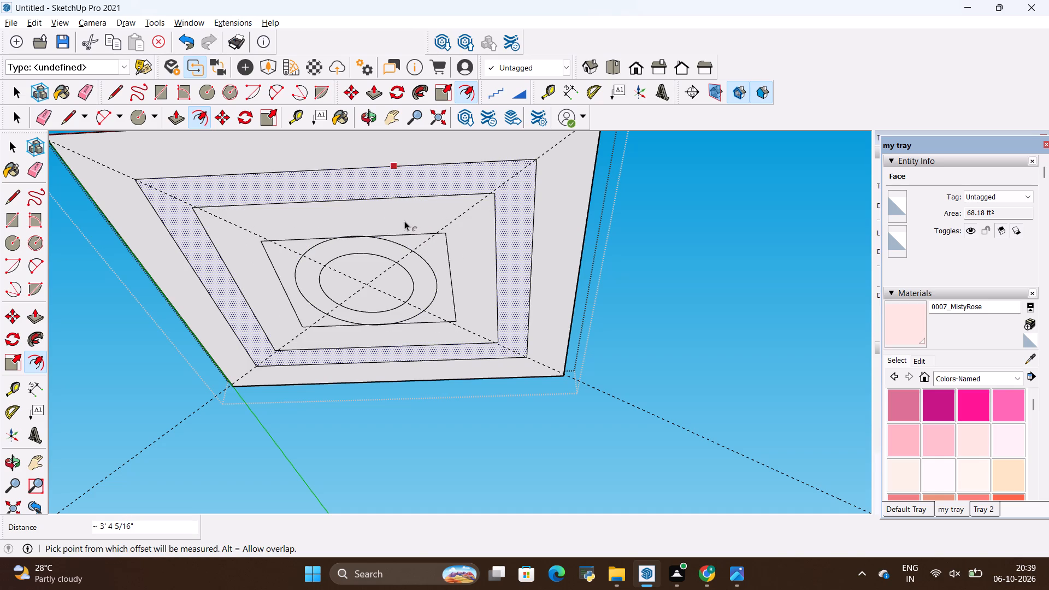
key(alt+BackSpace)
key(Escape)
Offset the outline of the face around the circles inward, keeping the new rectangle clear of the outer circle.
click(404, 221)
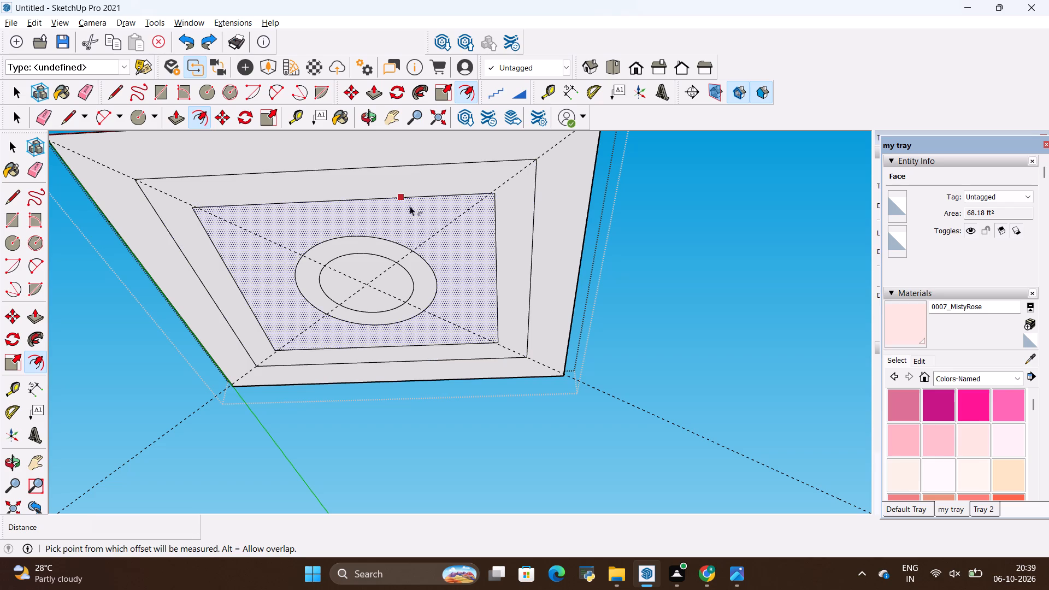
click(414, 220)
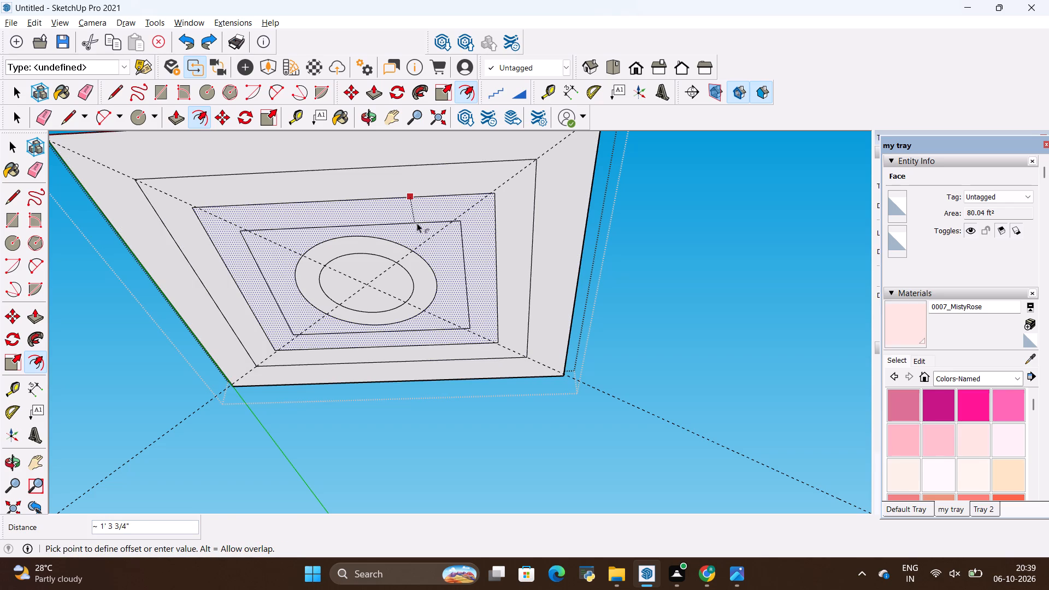
click(411, 217)
Erase both diagonal guide lines crossing the ceiling face.
scroll(425, 277, down, 6)
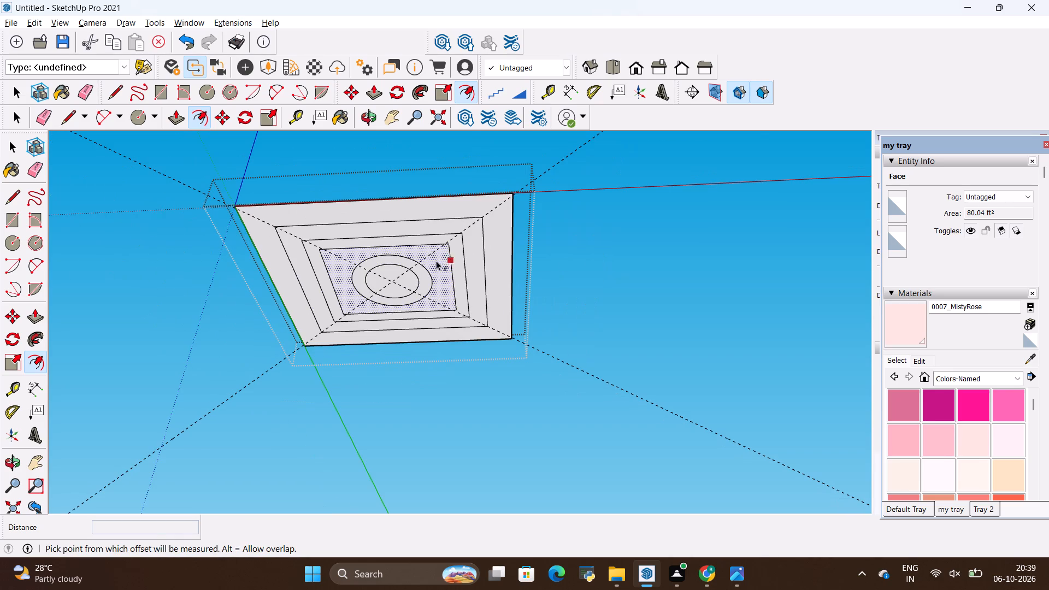
scroll(334, 210, up, 7)
key(e)
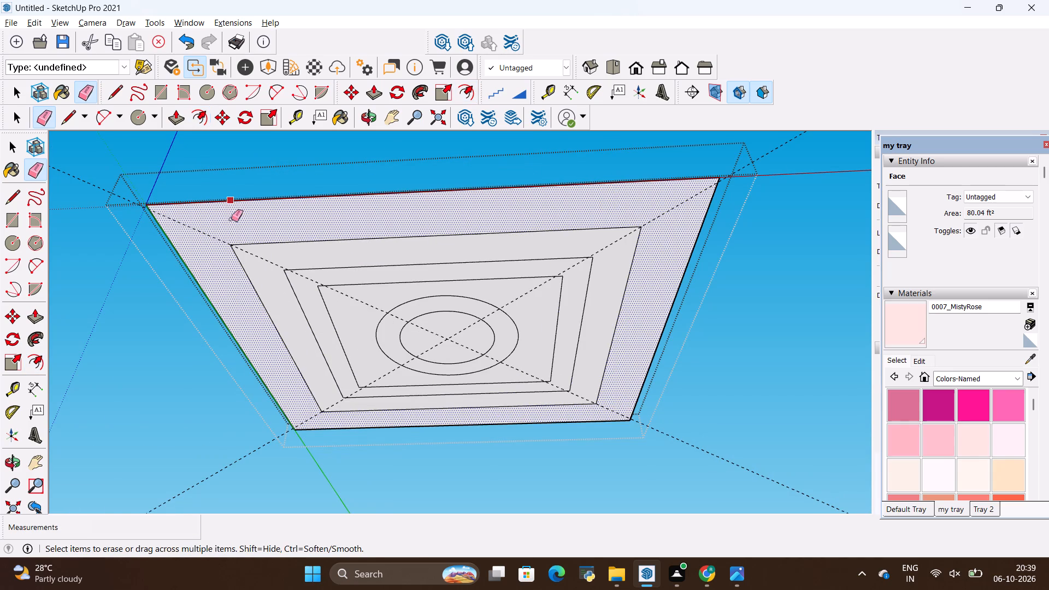
drag(230, 219, 209, 251)
drag(656, 210, 673, 217)
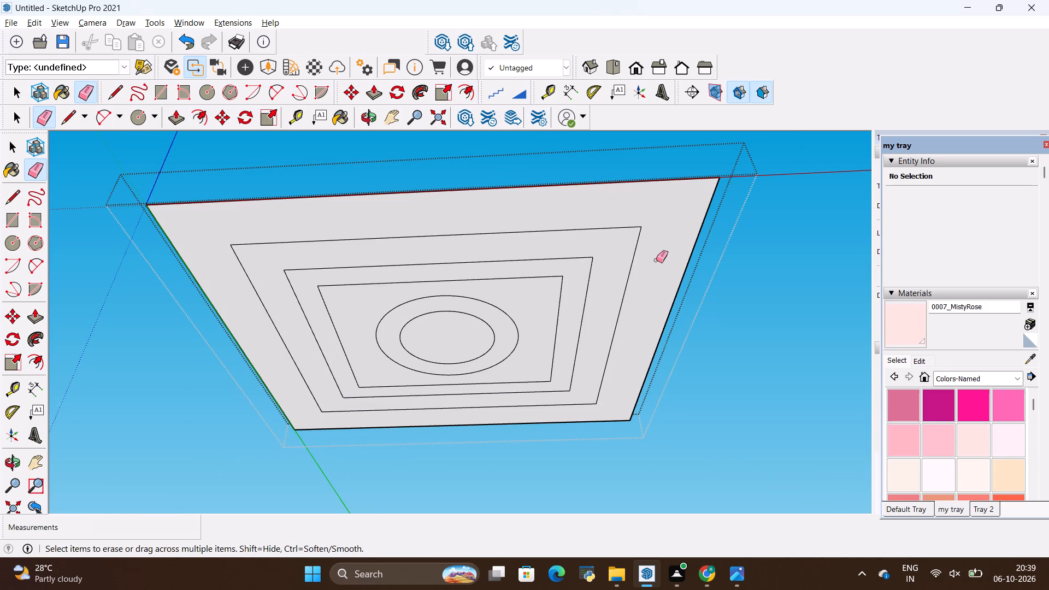
Extrude the outermost border face downward by 6" with Push/Pull.
key(p)
drag(652, 253, 659, 264)
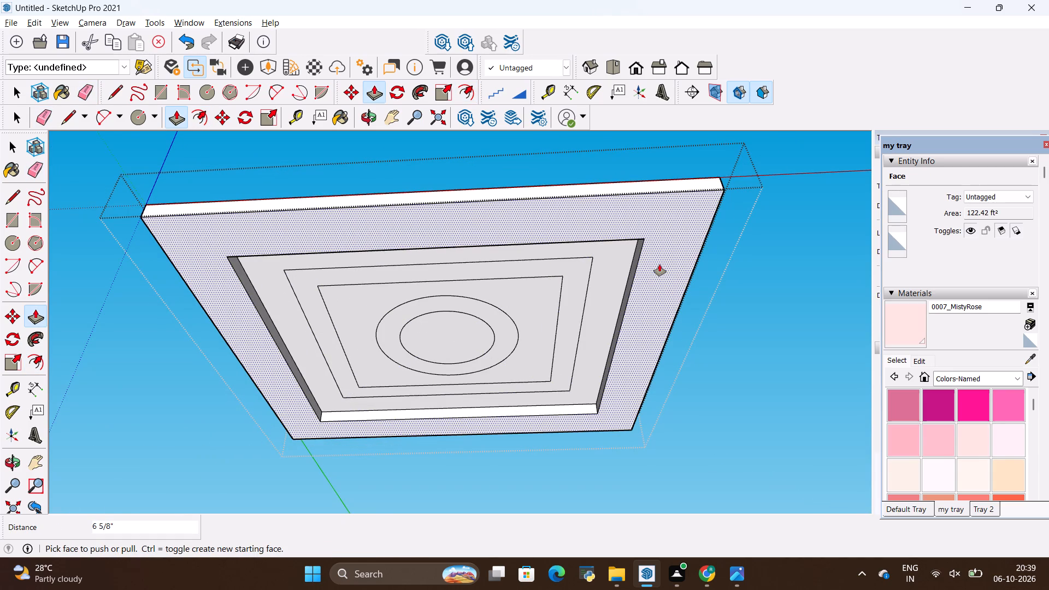
key(BackSpace)
key(6)
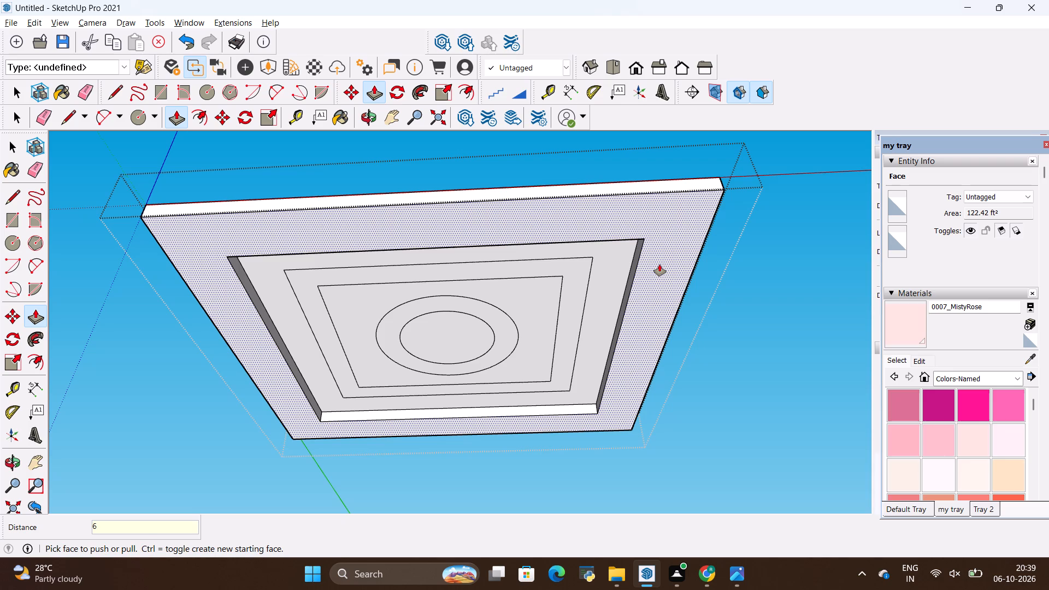
key(shift+quotedbl)
key(Return)
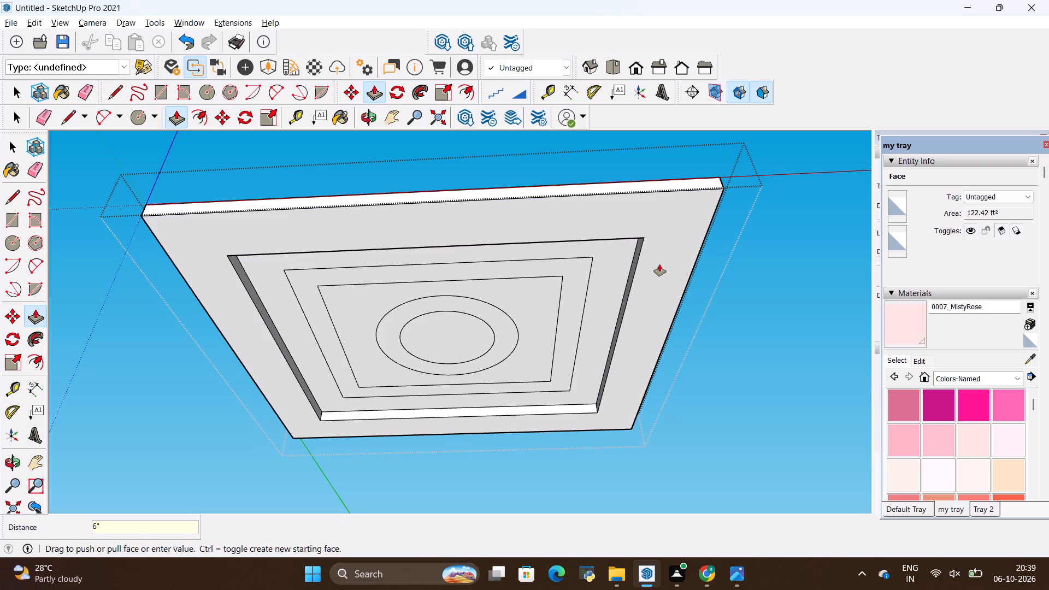
Extrude the inner rectangular band and the ring between the two circles downward by the same 6".
scroll(599, 303, up, 4)
double_click(565, 302)
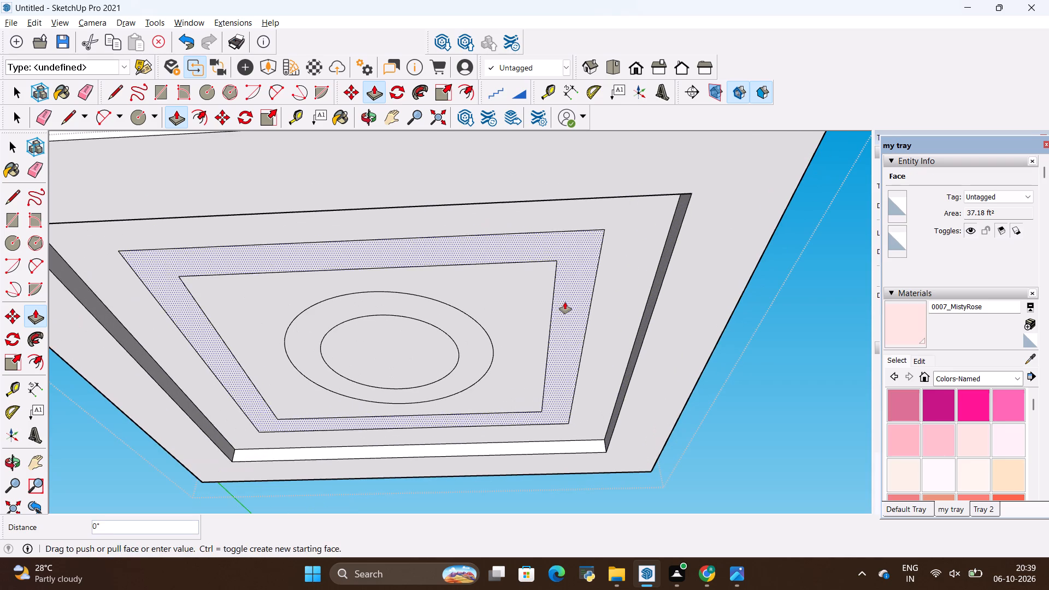
double_click(488, 351)
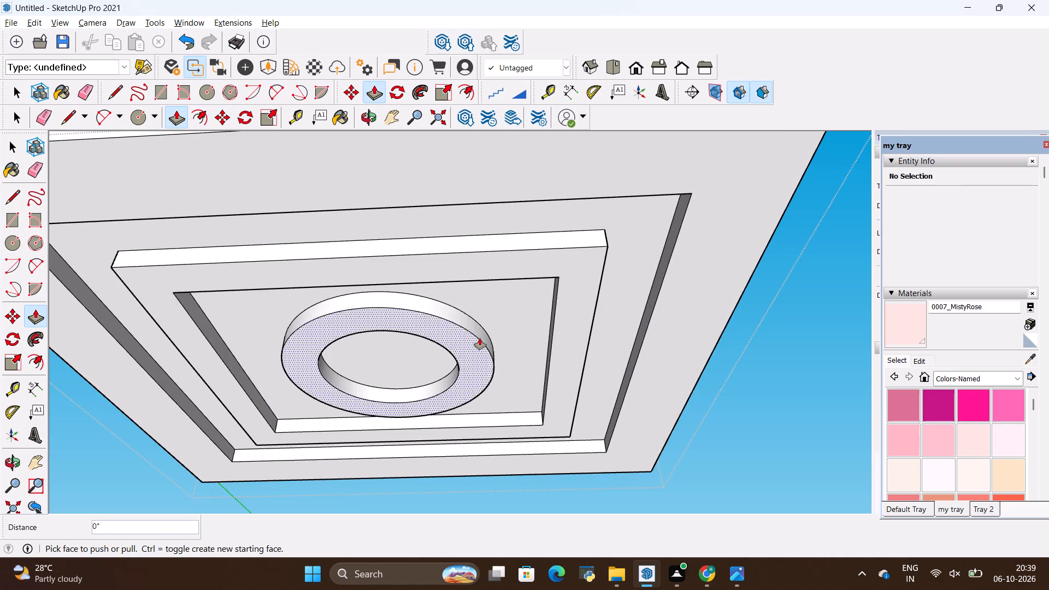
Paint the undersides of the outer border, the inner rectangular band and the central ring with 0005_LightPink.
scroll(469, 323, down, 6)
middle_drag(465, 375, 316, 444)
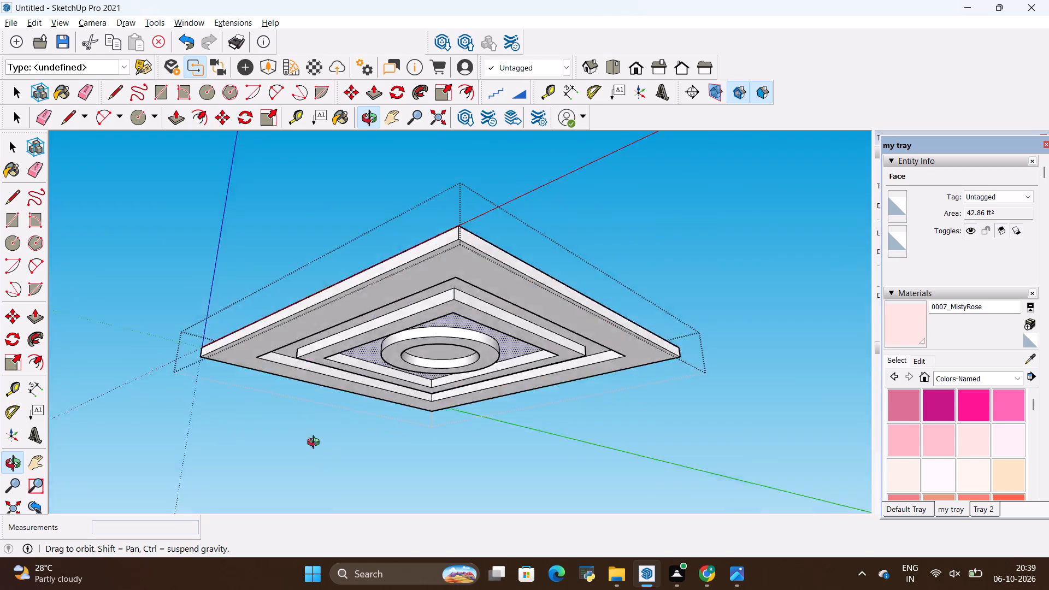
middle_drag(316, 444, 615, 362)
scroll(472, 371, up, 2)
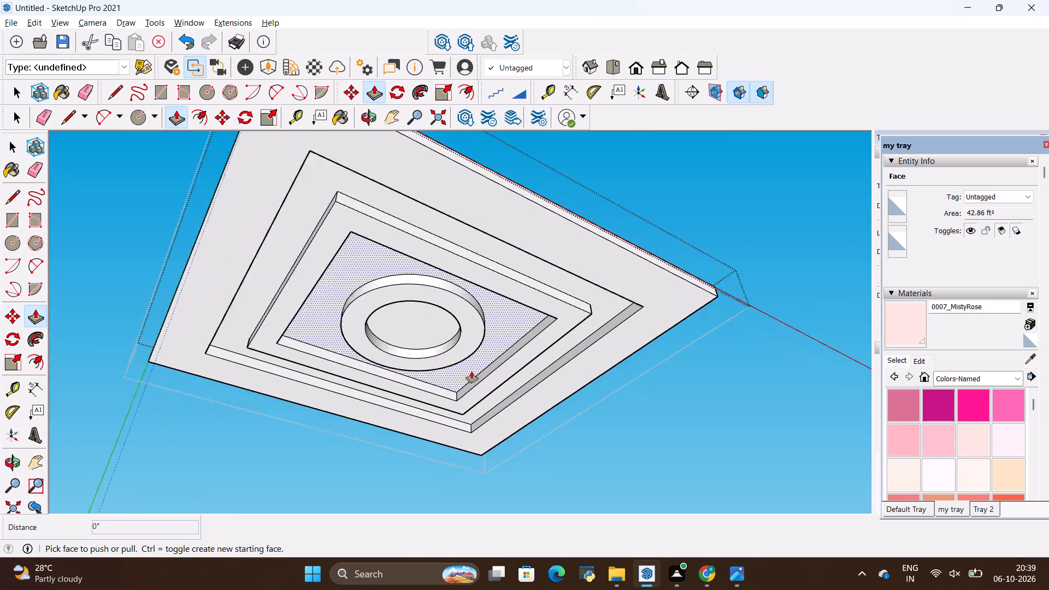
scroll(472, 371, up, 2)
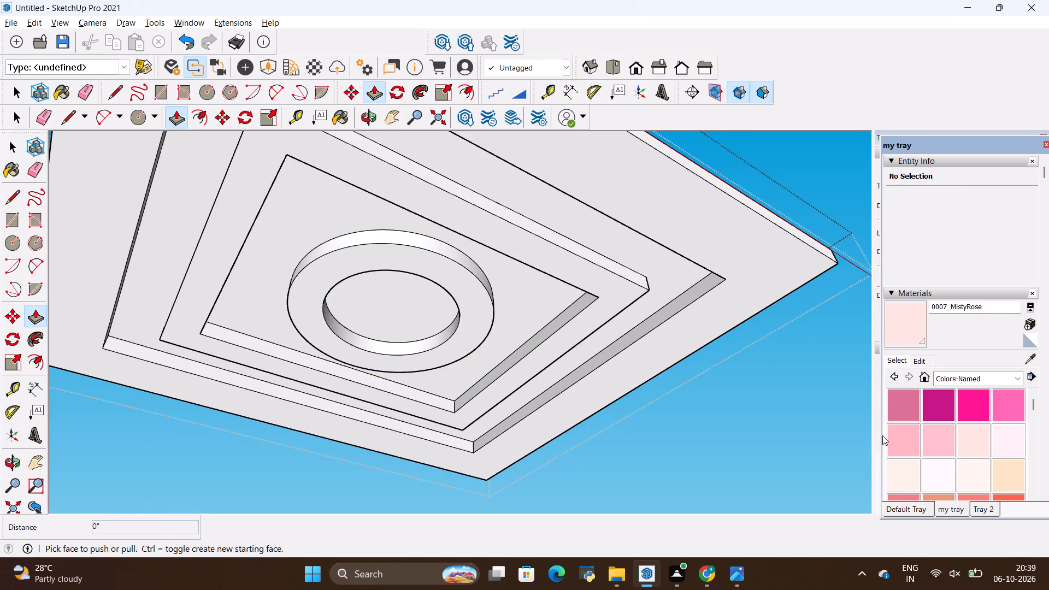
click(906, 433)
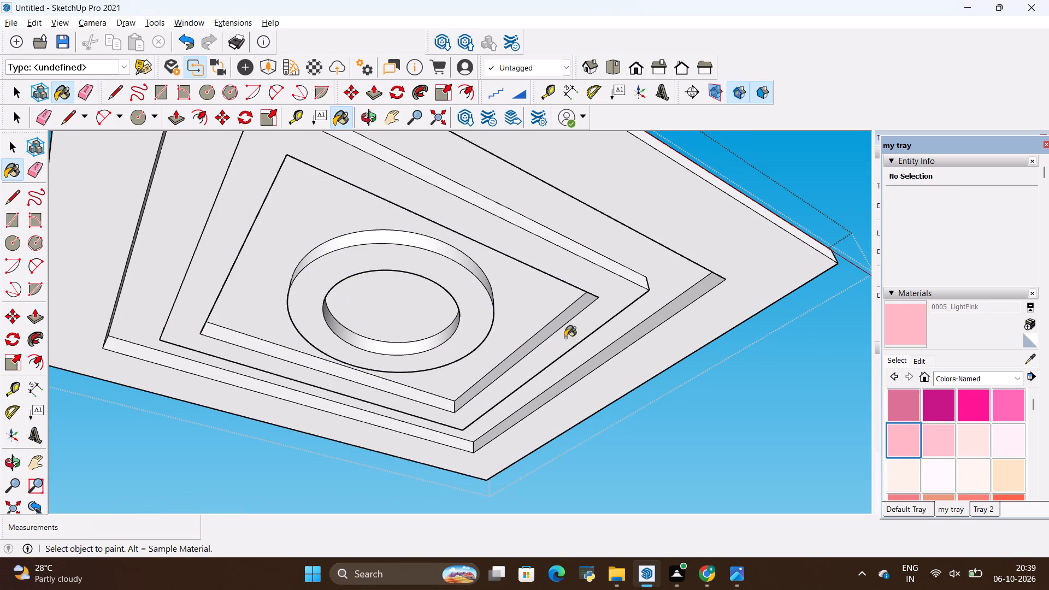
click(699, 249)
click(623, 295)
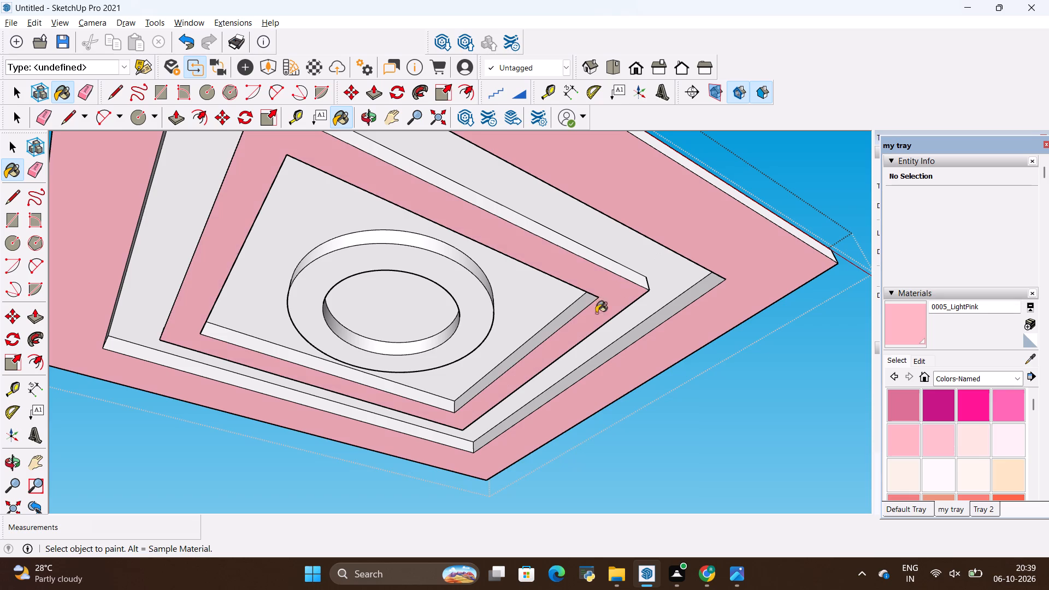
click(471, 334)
Paint the undersides of the outer border, inner rectangular band and central ring with 0007_MistyRose.
middle_drag(644, 304, 387, 354)
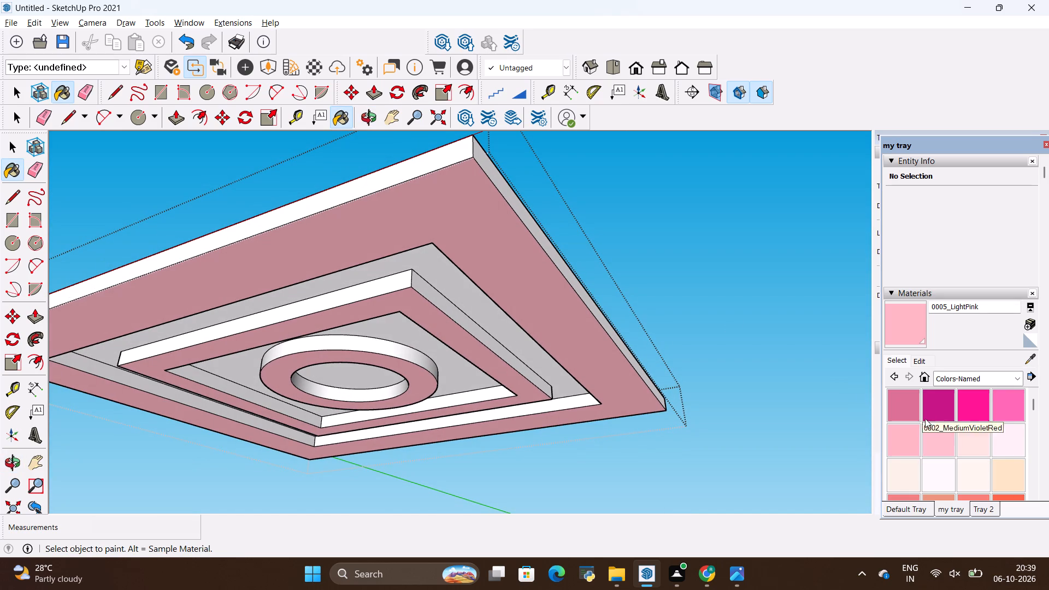
click(973, 429)
click(576, 361)
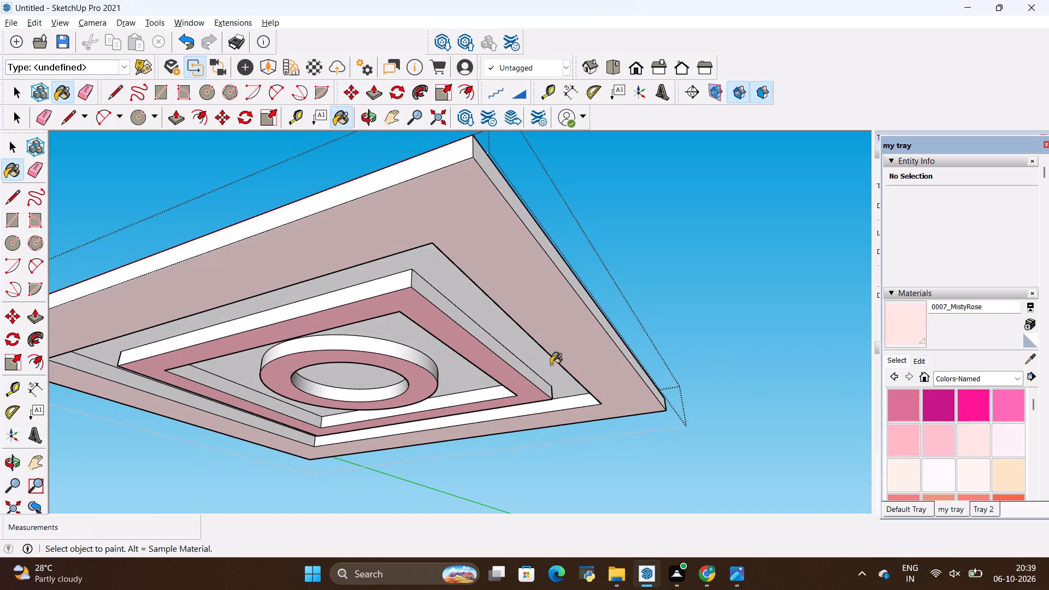
click(487, 362)
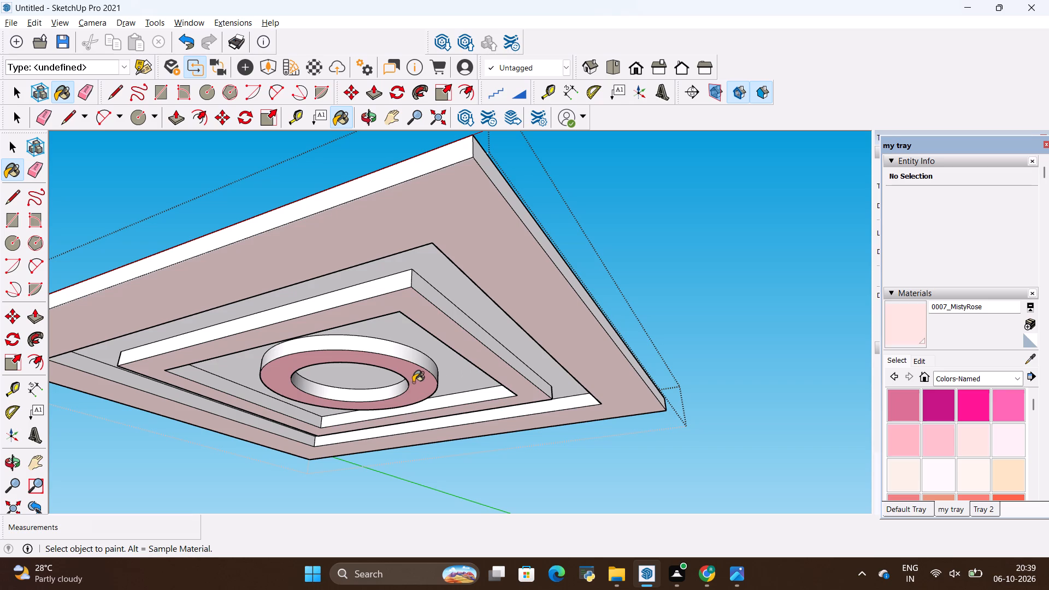
click(413, 382)
Paint the recessed ceiling faces between the bands, around the ring and inside the ring with 0035_Tan.
middle_drag(417, 370, 611, 358)
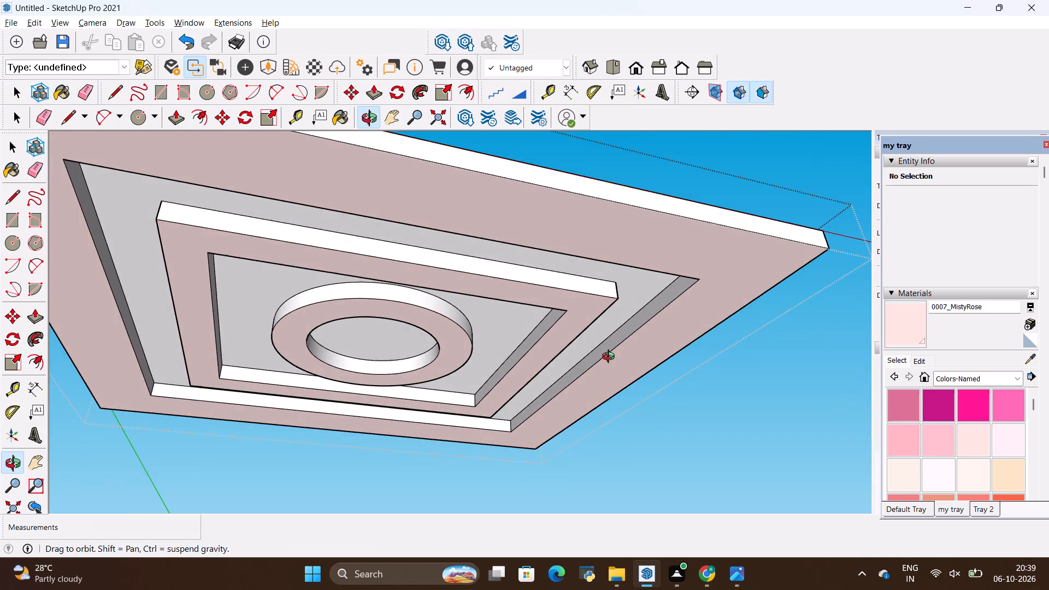
middle_drag(611, 358, 521, 357)
scroll(968, 442, down, 3)
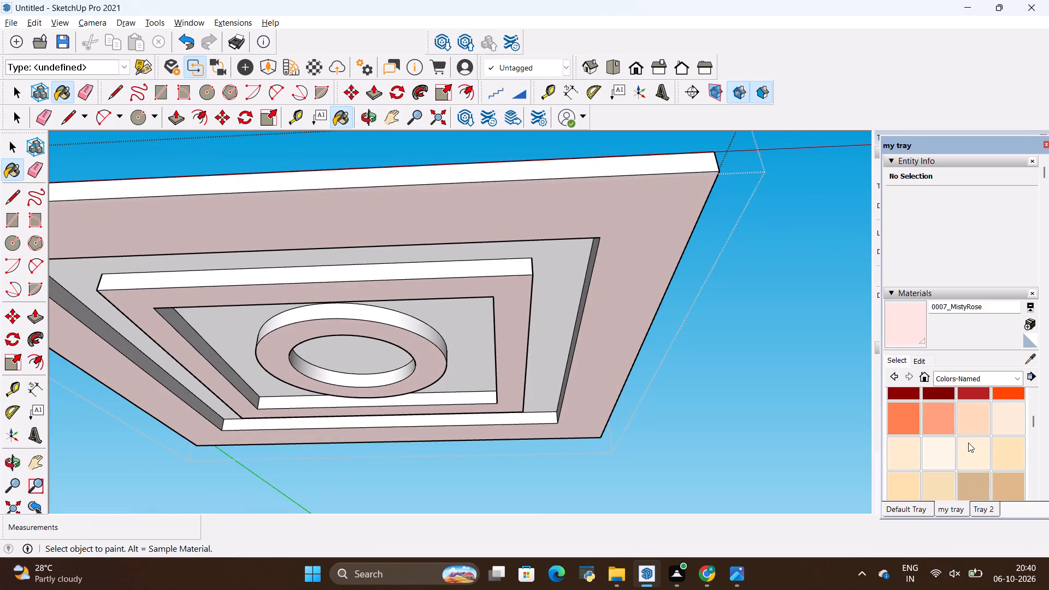
click(974, 482)
click(560, 340)
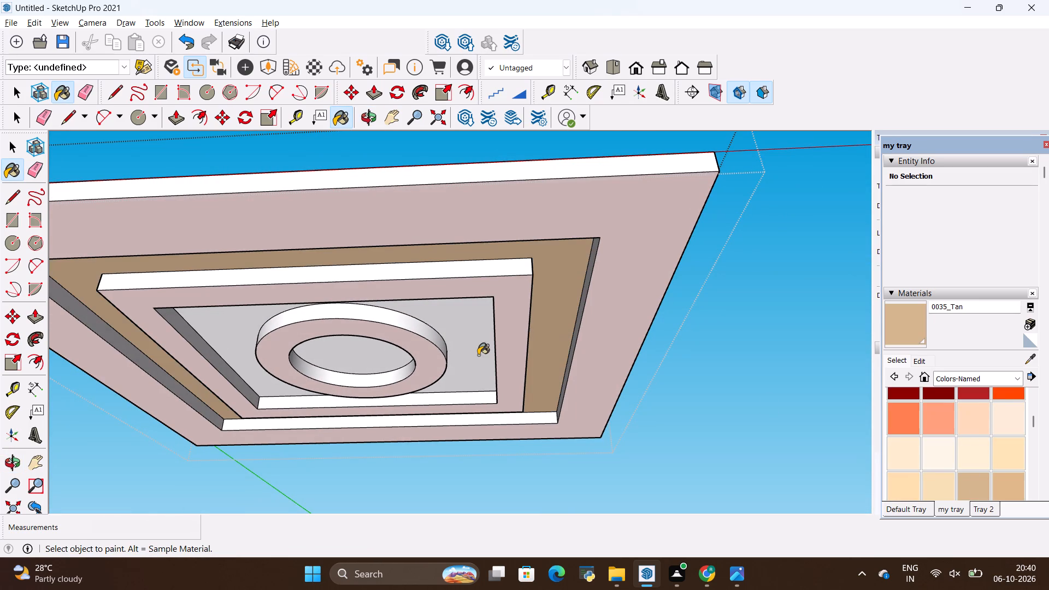
click(477, 355)
click(361, 361)
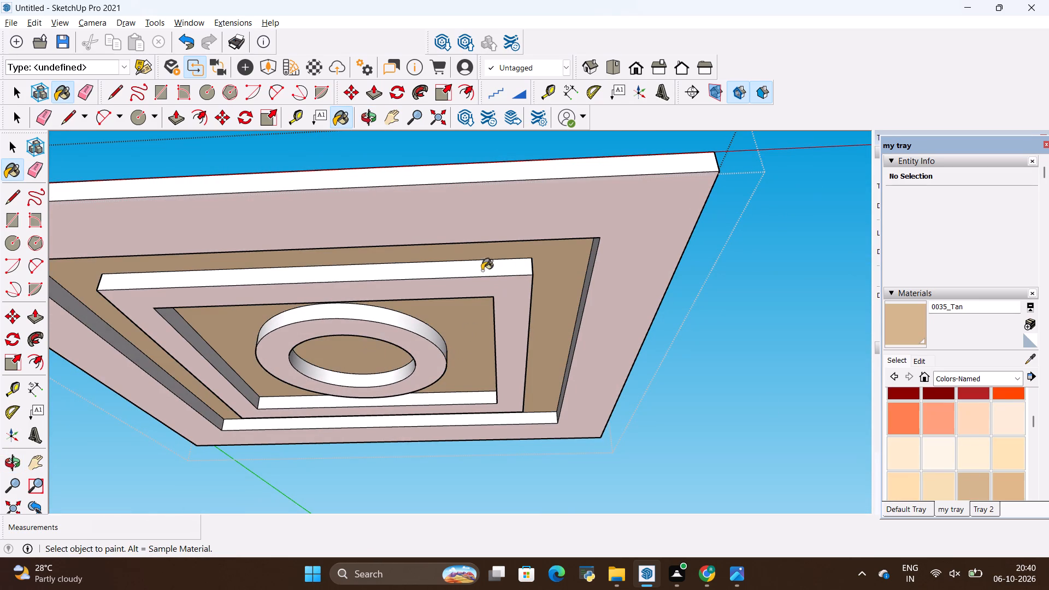
Paint two outer side faces of the inner rectangular band and the ring's outer and inner walls with 0007_MistyRose.
middle_drag(394, 379, 417, 369)
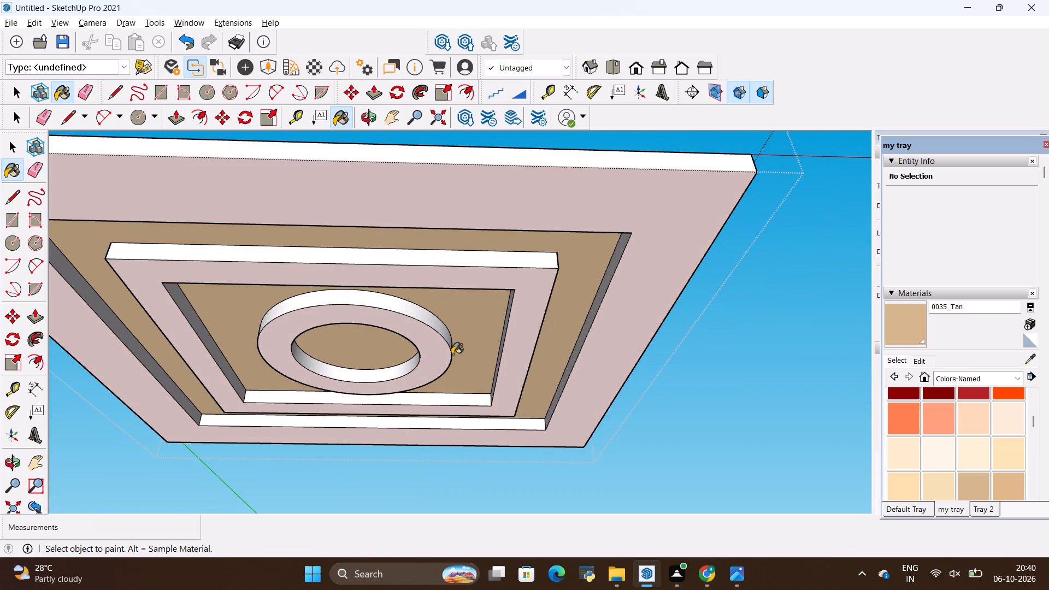
scroll(975, 453, up, 3)
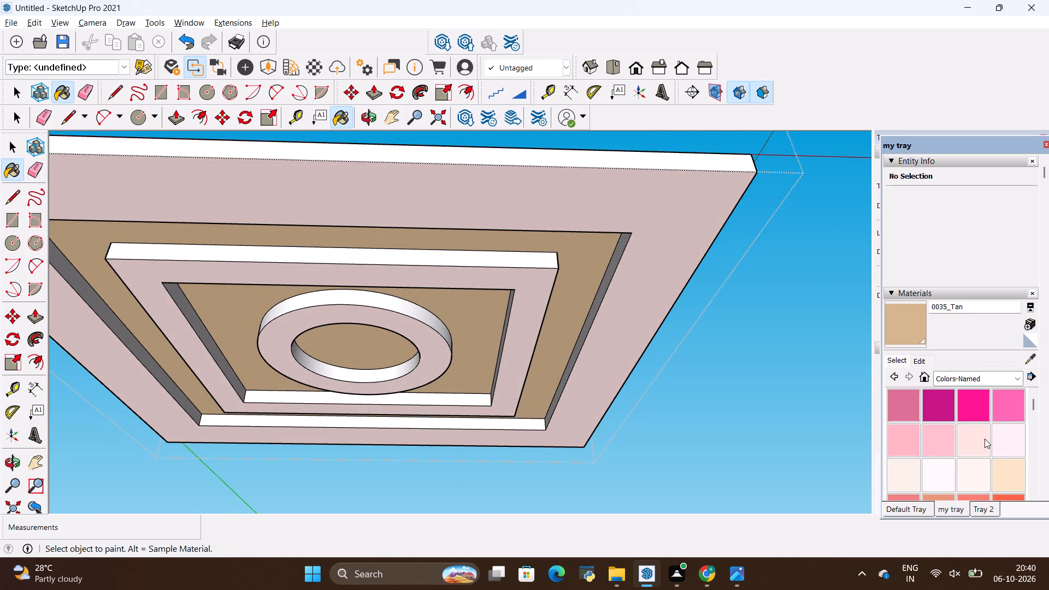
click(977, 439)
scroll(523, 268, up, 5)
click(533, 263)
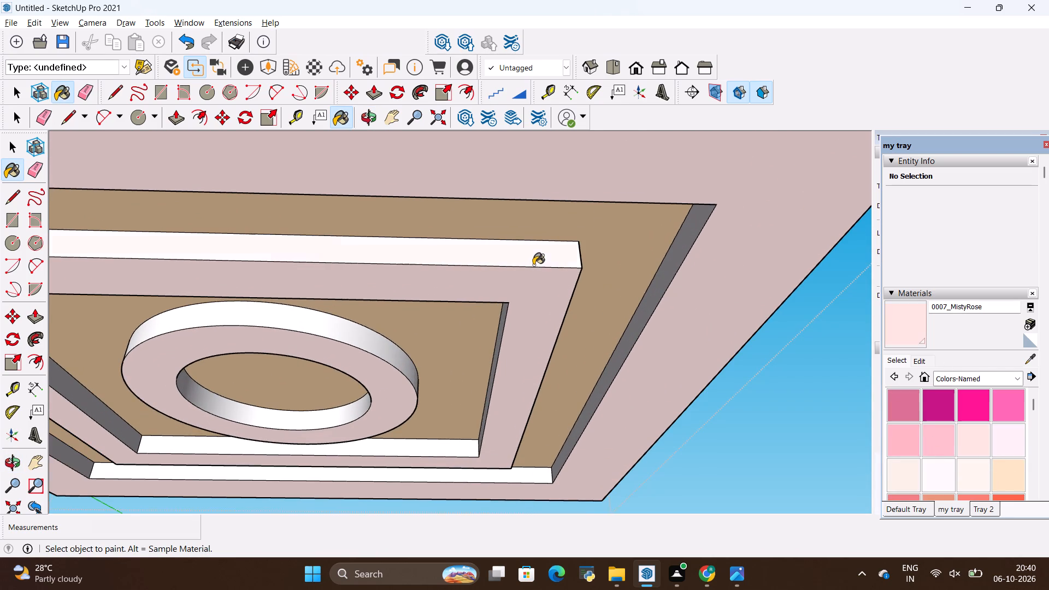
middle_drag(579, 281, 352, 334)
click(596, 238)
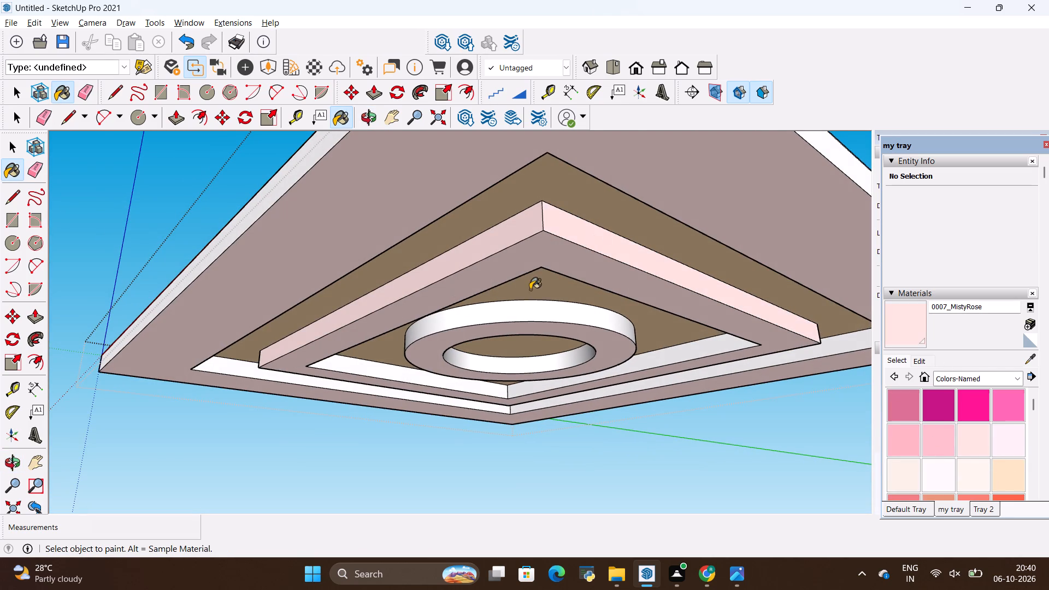
click(522, 315)
click(530, 365)
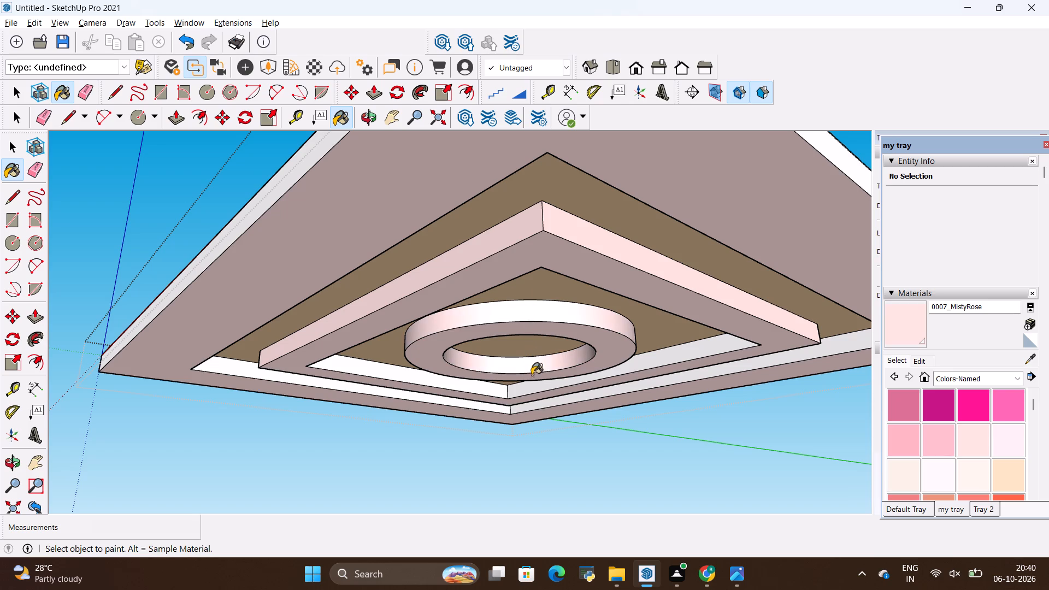
Paint the vertical recess sides of the outer border and inner band with 0007_MistyRose, working around the visible corners.
scroll(616, 409, up, 4)
click(658, 328)
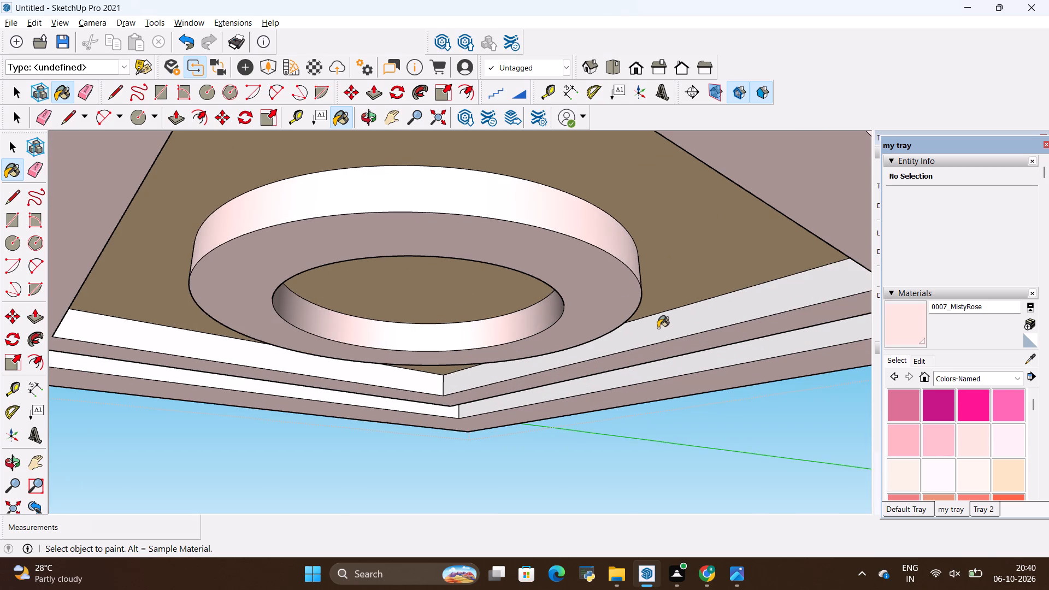
click(690, 367)
scroll(347, 369, up, 3)
click(366, 371)
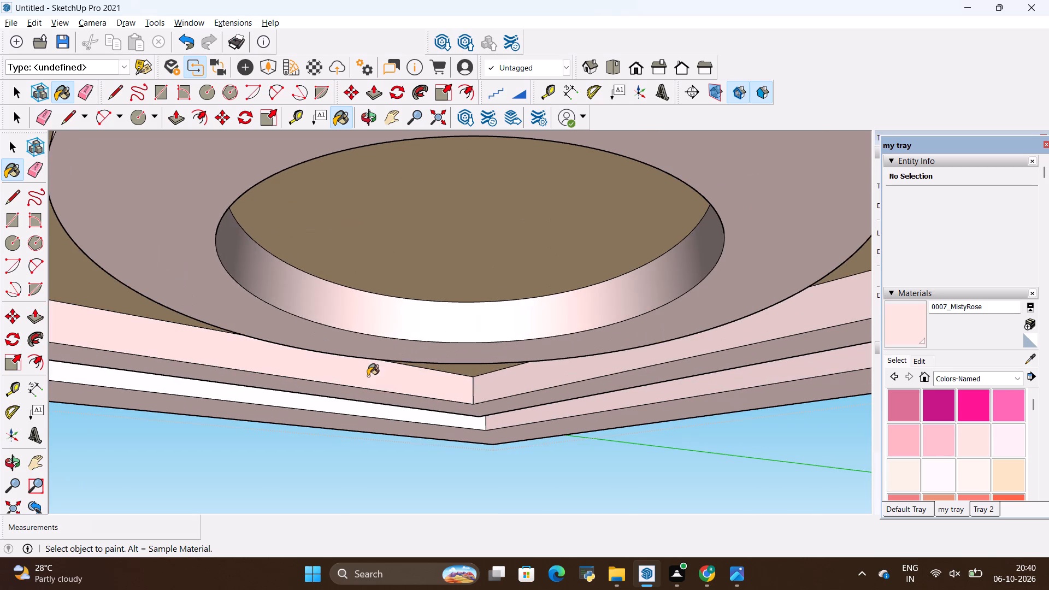
click(381, 414)
scroll(755, 351, down, 9)
middle_drag(756, 332, 724, 326)
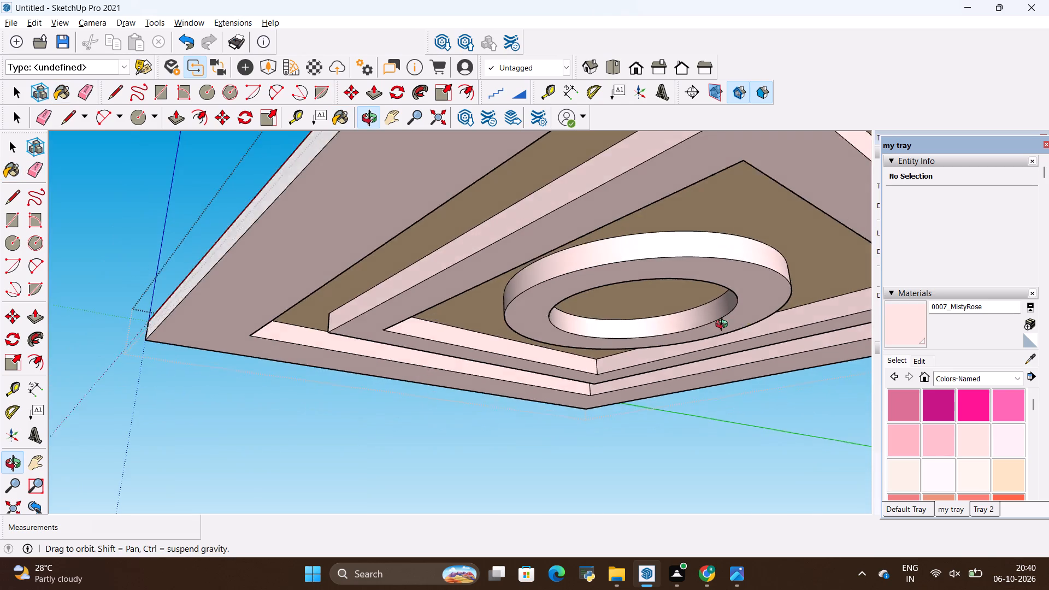
middle_drag(724, 326, 406, 310)
scroll(292, 374, up, 7)
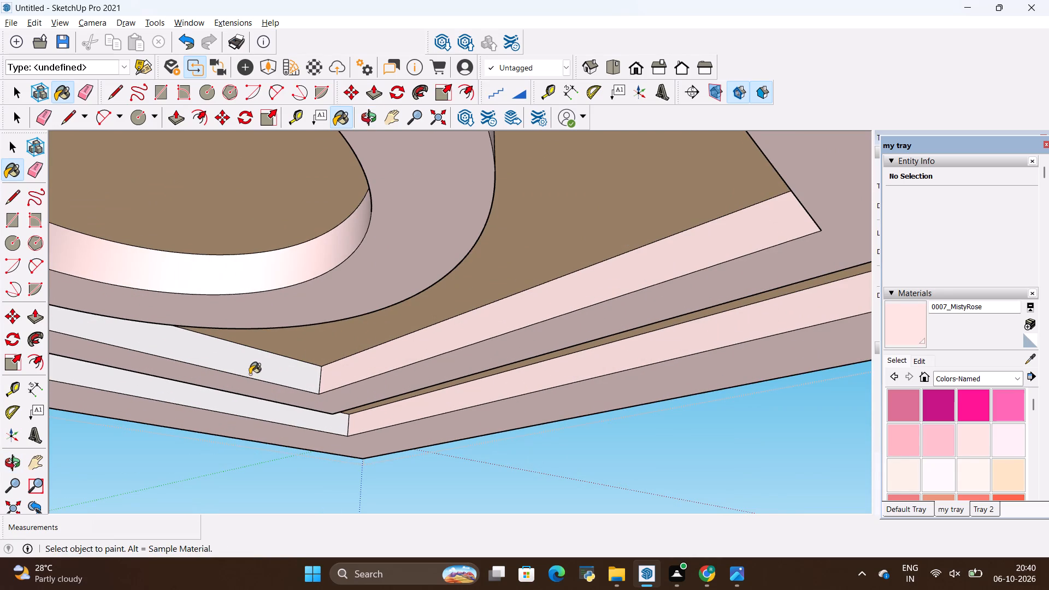
click(254, 369)
click(266, 414)
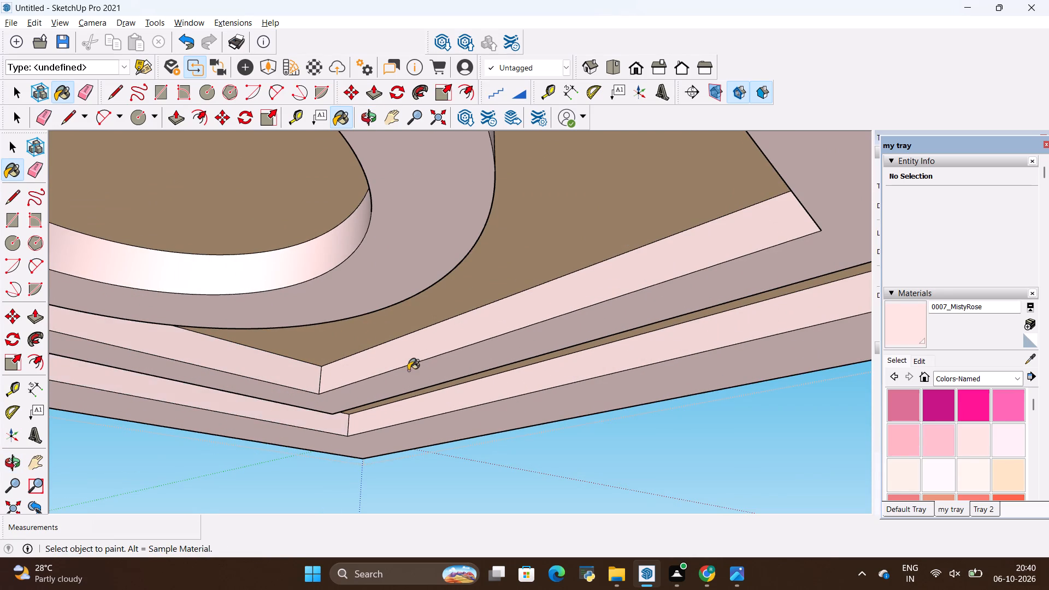
Paint another outer side of the inner band and one outer edge face of the ceiling with 0007_MistyRose.
scroll(409, 369, down, 5)
scroll(479, 346, down, 6)
scroll(515, 288, up, 3)
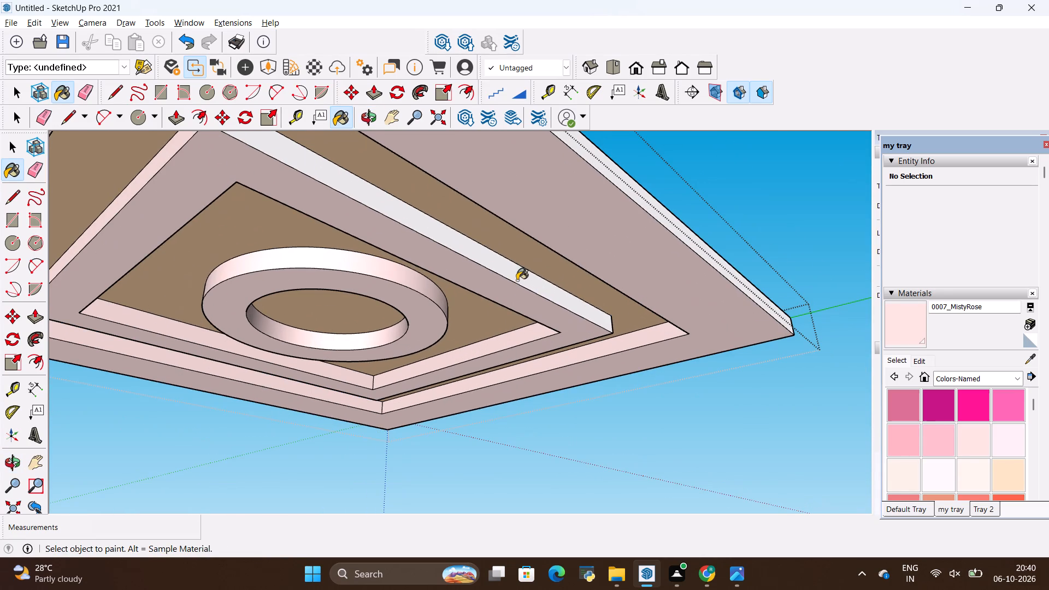
click(518, 278)
middle_drag(557, 274, 455, 327)
click(467, 341)
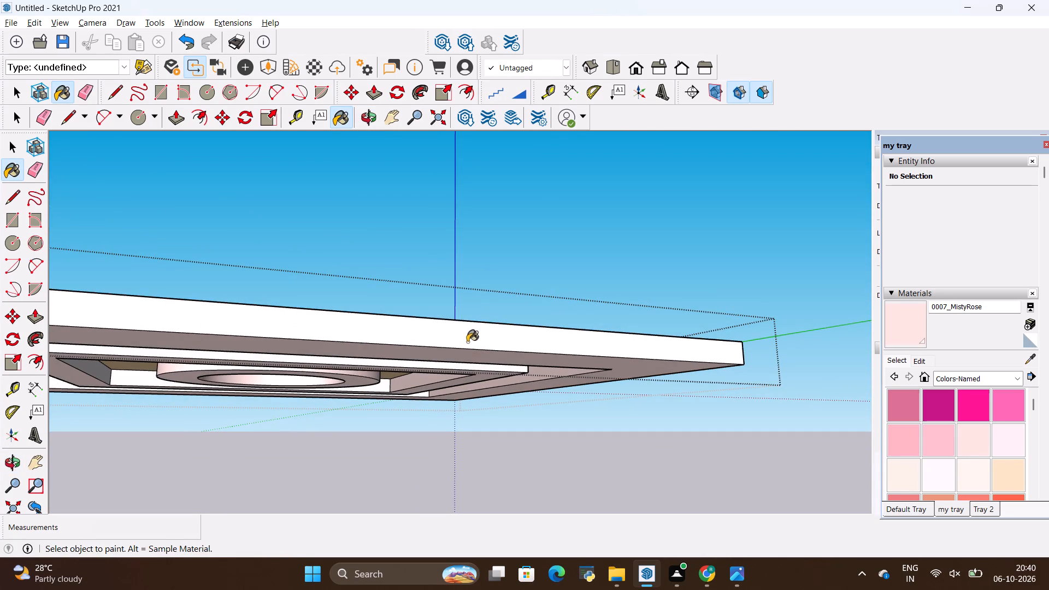
Paint the remaining unpainted vertical recess sides of the outer border and inner band with 0007_MistyRose.
middle_drag(420, 346, 840, 321)
scroll(623, 294, down, 5)
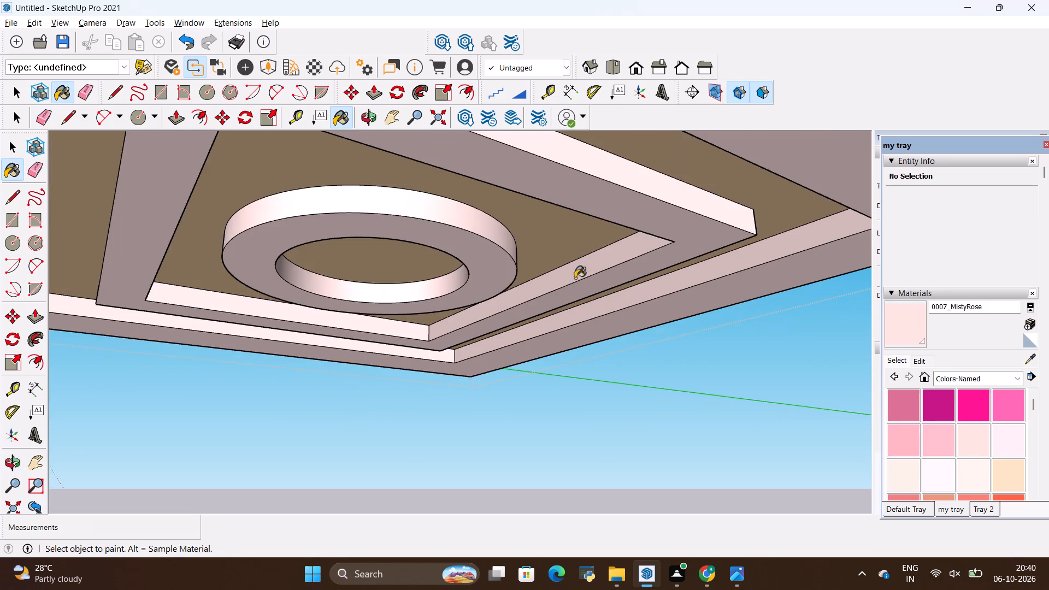
middle_drag(404, 270, 691, 267)
scroll(662, 340, up, 3)
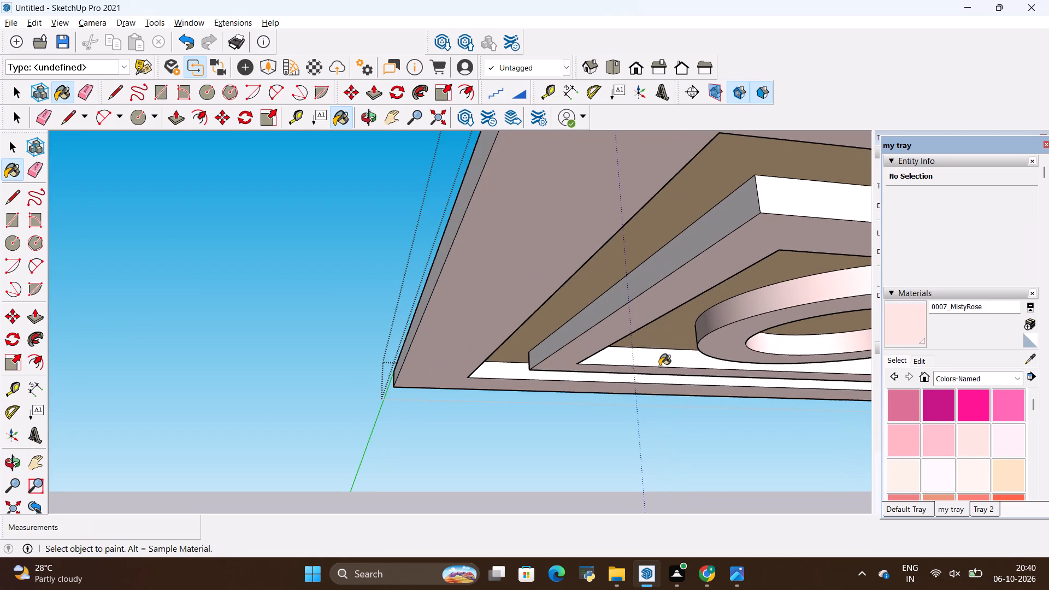
click(658, 365)
click(658, 363)
click(658, 361)
scroll(657, 374, up, 5)
click(639, 380)
scroll(420, 356, down, 9)
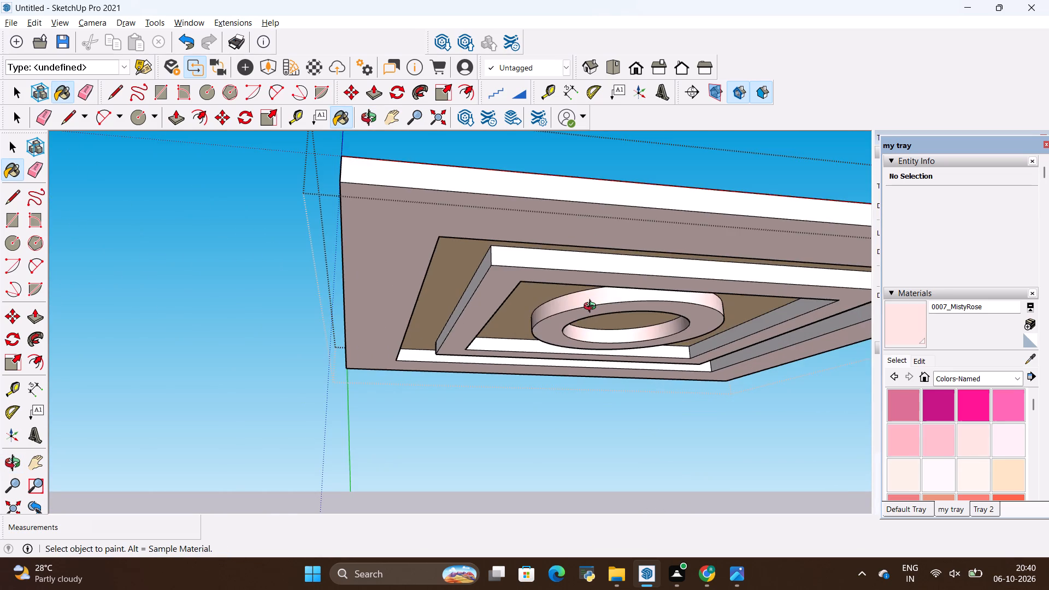
middle_drag(592, 308, 782, 292)
scroll(751, 374, up, 5)
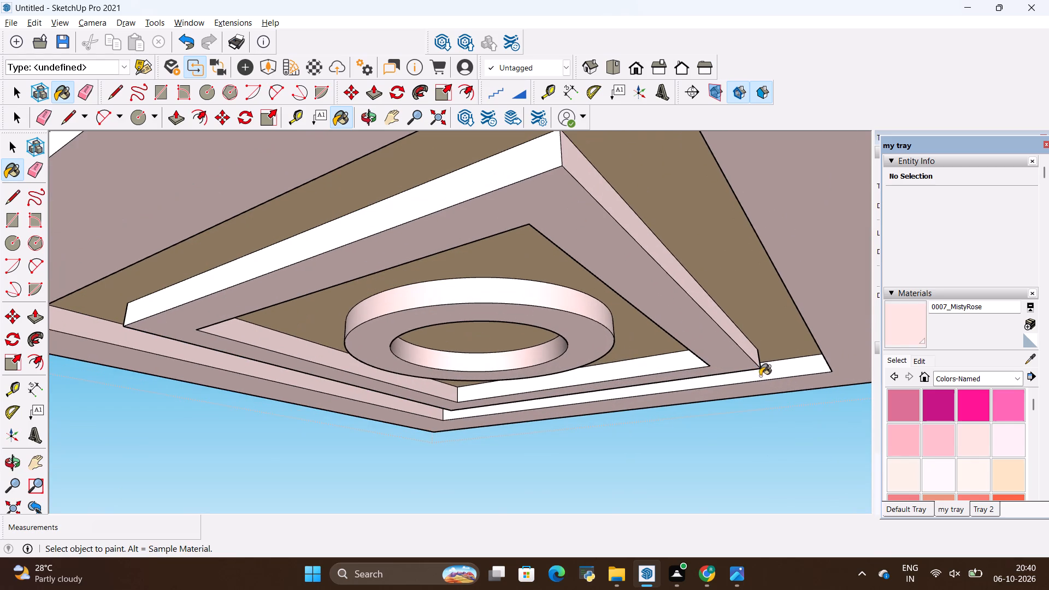
click(765, 375)
scroll(671, 370, up, 4)
click(669, 357)
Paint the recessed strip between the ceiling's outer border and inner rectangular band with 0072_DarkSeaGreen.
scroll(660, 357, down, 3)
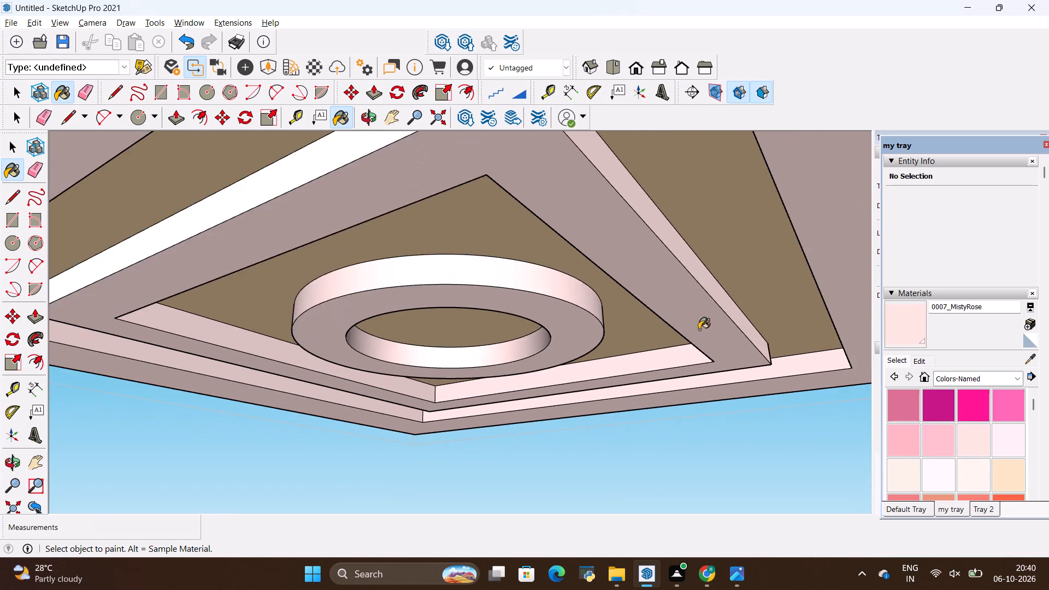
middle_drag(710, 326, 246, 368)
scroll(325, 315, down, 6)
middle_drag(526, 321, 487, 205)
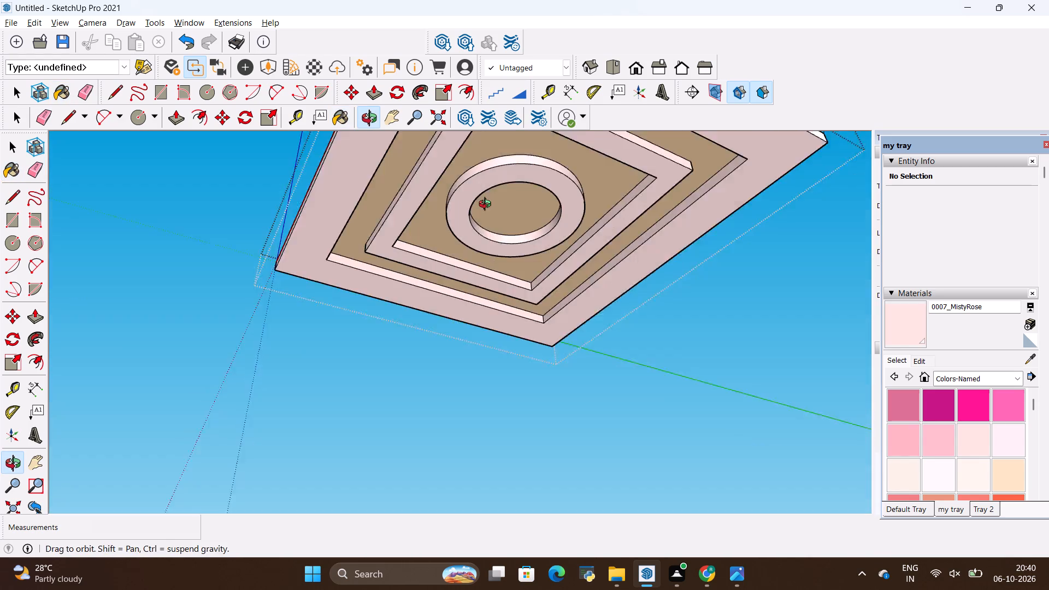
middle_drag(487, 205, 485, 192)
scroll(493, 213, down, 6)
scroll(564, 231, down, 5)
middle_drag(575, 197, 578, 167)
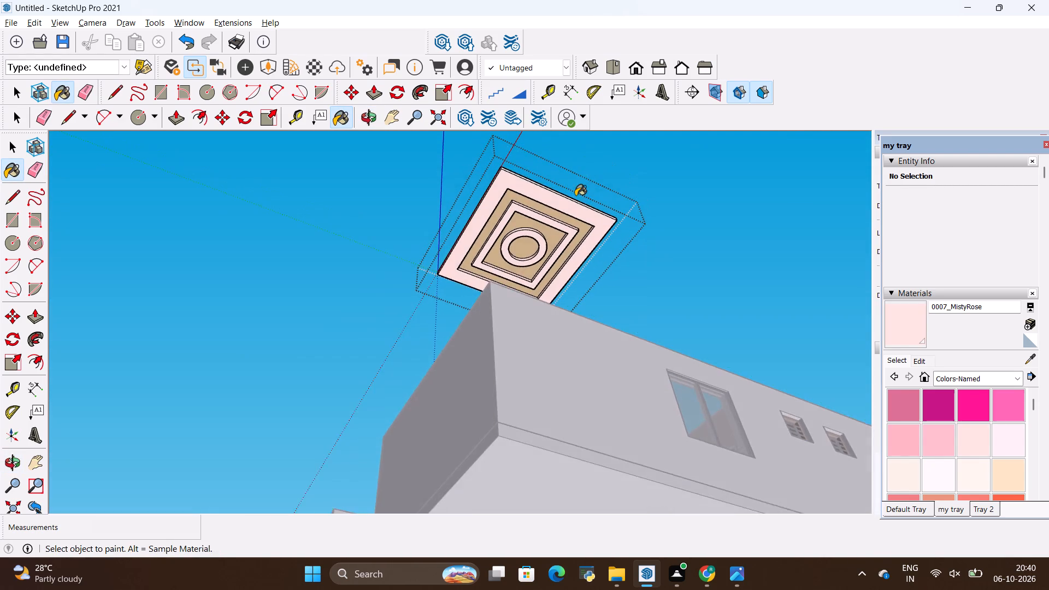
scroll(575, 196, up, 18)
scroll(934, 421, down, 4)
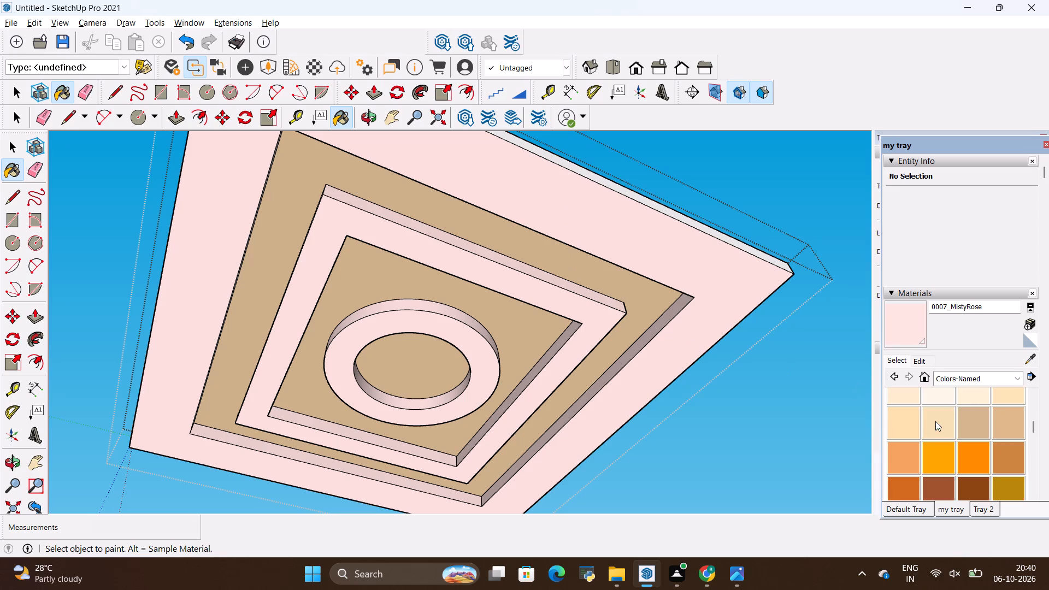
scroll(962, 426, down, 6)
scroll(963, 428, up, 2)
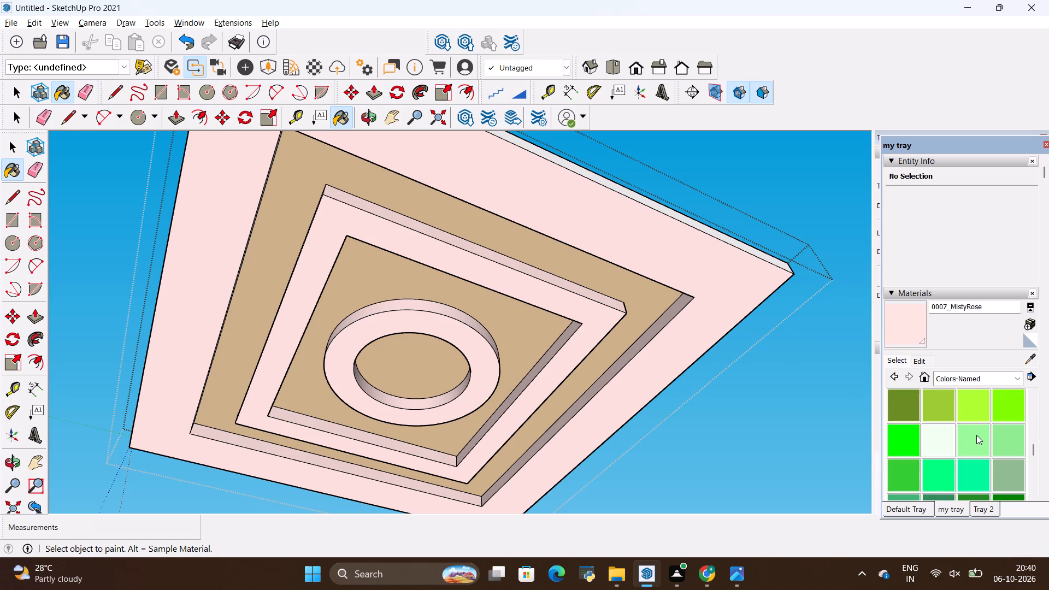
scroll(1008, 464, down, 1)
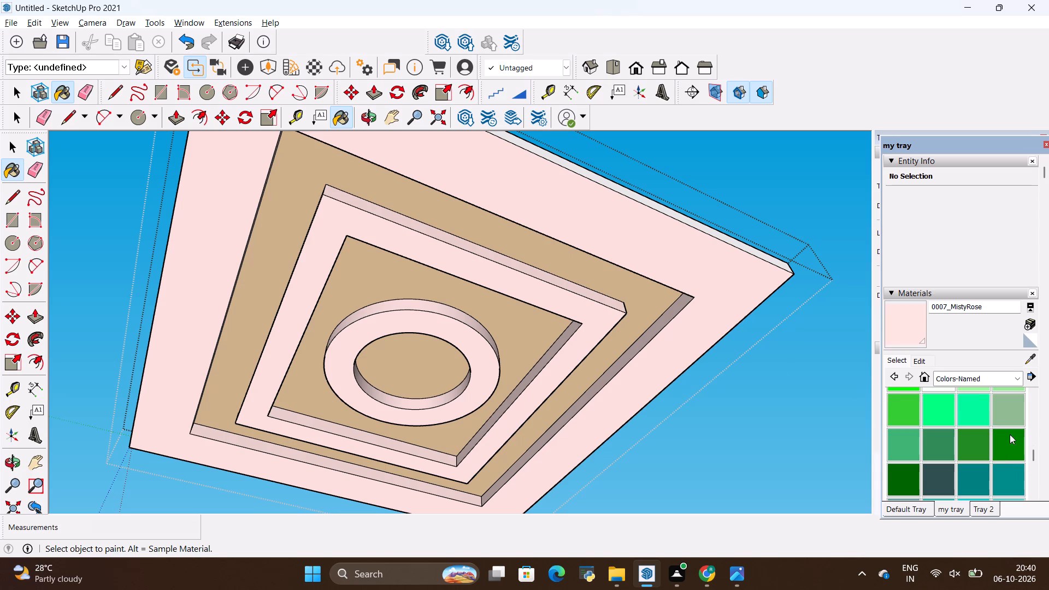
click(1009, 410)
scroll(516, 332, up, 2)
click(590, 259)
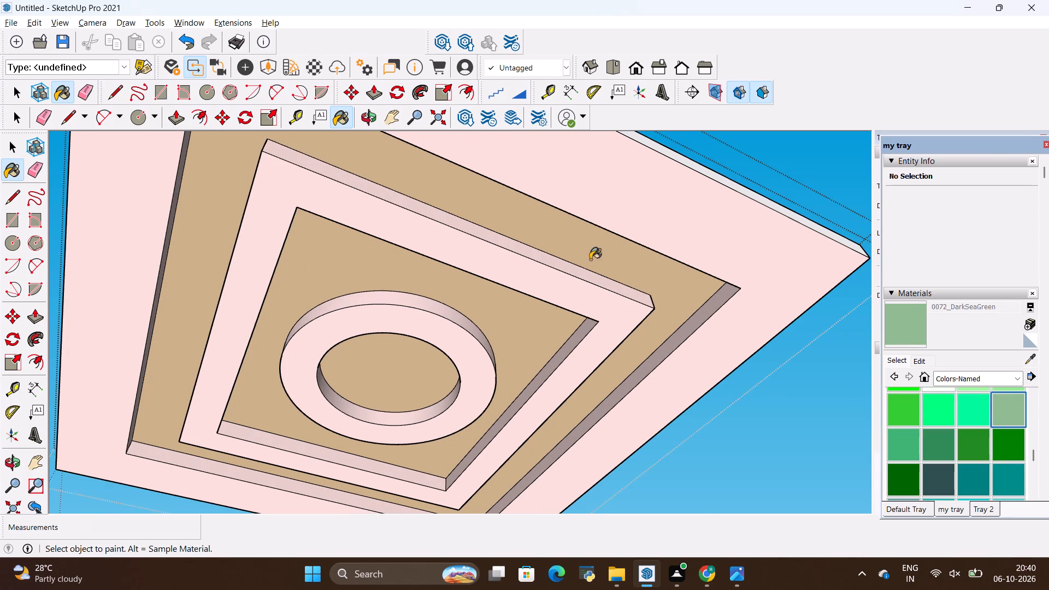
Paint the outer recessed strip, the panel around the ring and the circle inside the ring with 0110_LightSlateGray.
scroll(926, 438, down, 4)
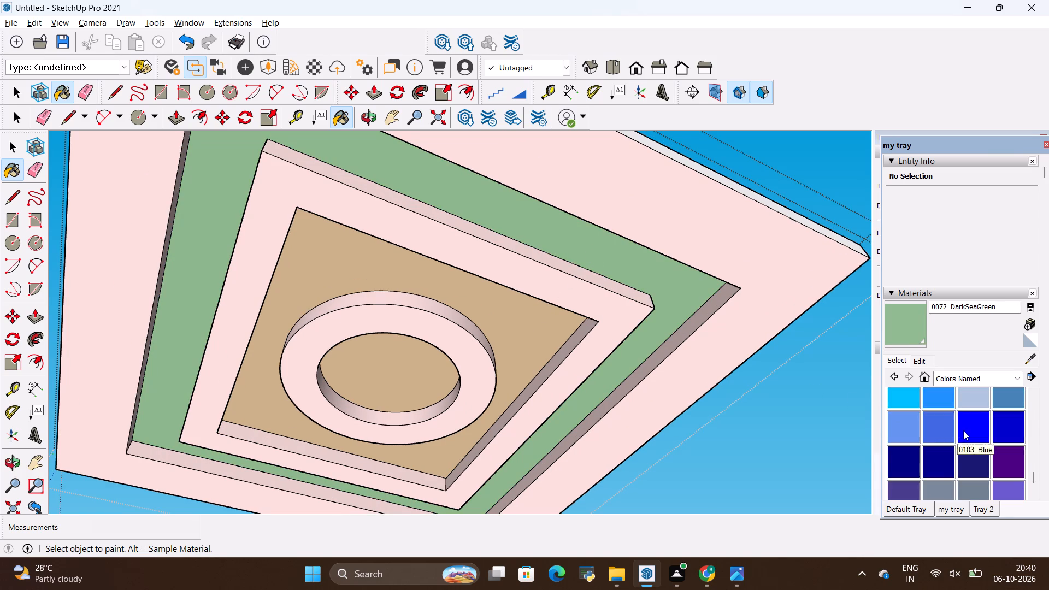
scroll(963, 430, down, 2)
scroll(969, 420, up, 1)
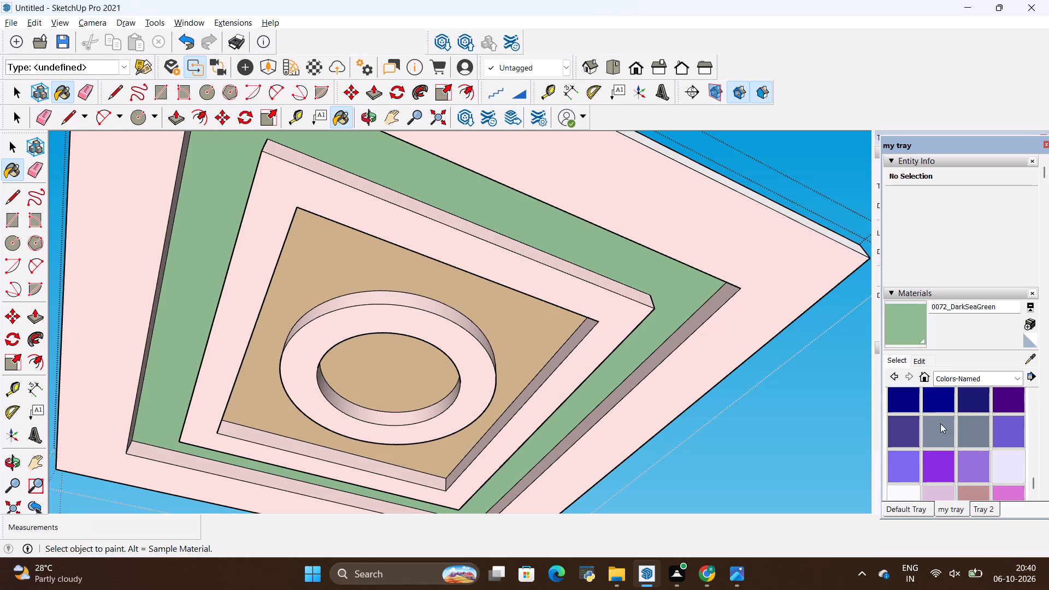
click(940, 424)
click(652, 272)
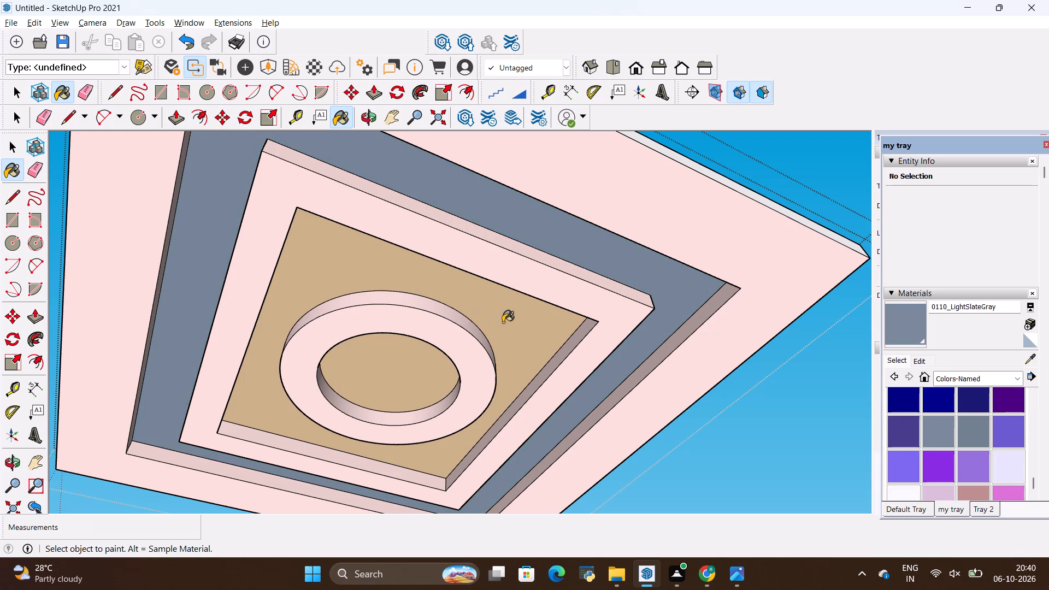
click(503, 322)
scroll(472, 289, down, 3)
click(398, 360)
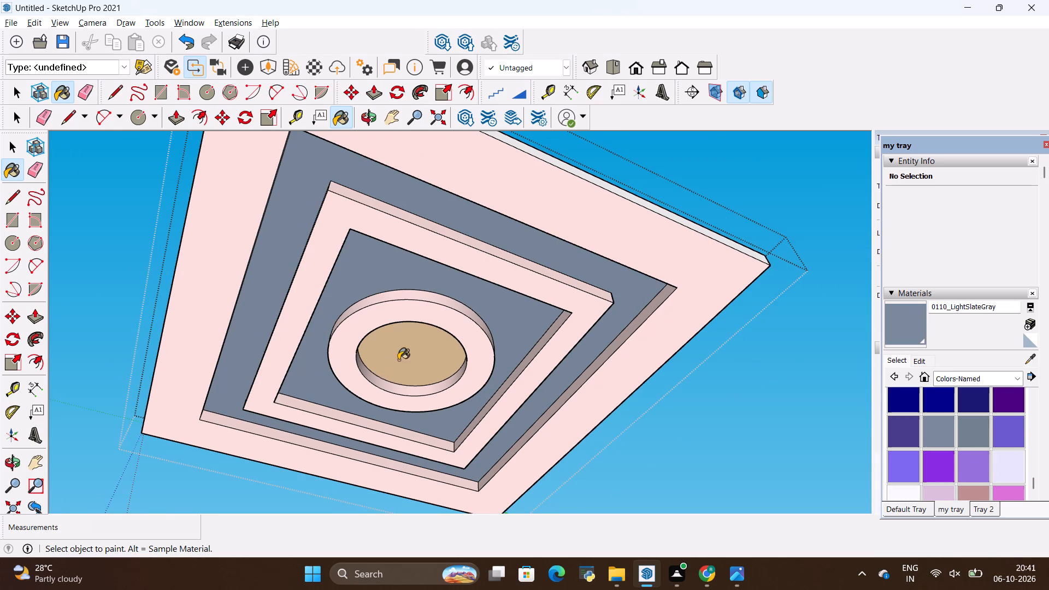
Paint the outer recessed strip, the panel around the ring and the circle inside it with 0131_Silver, and close the ceiling group.
scroll(638, 363, down, 1)
scroll(979, 434, down, 1)
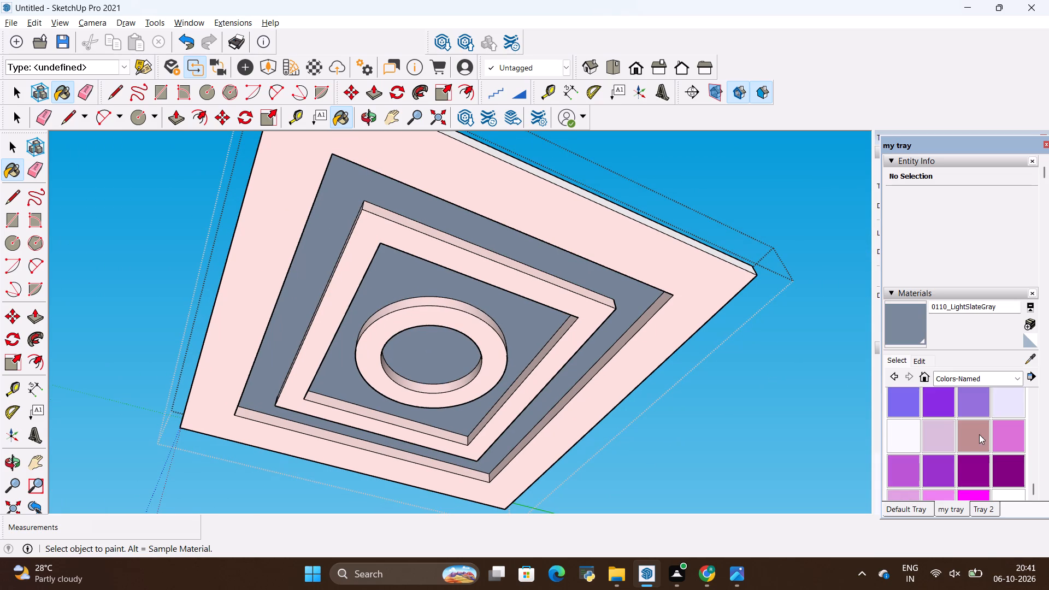
scroll(946, 434, down, 2)
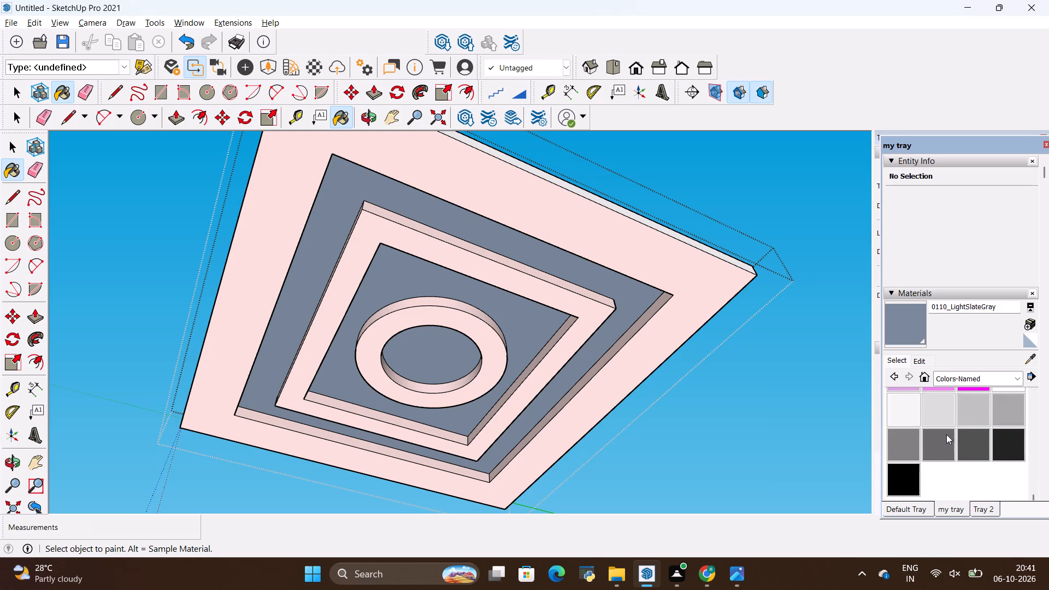
click(969, 409)
scroll(582, 341, up, 2)
click(645, 303)
click(510, 321)
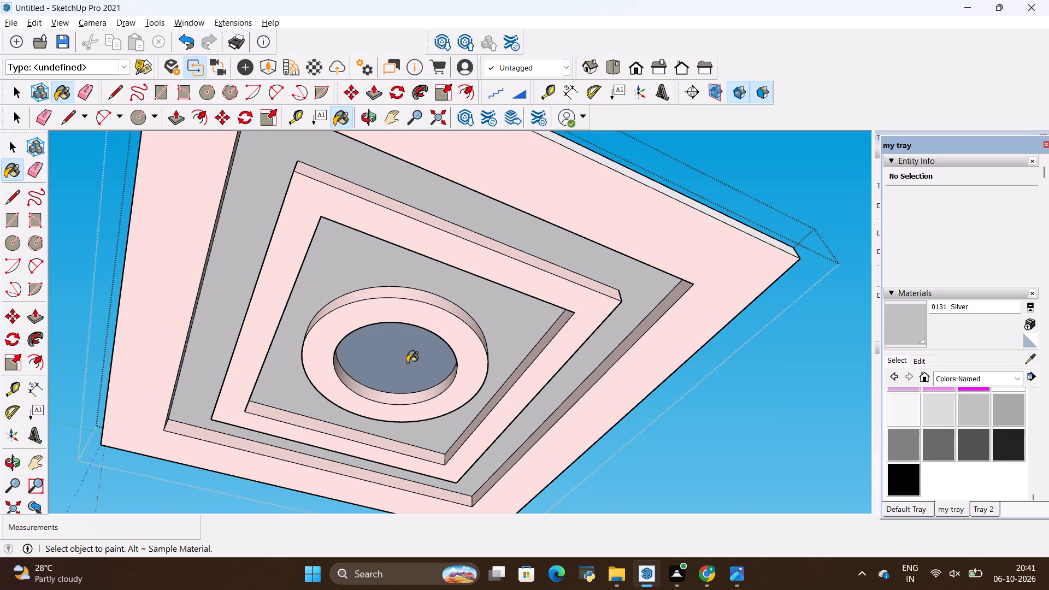
click(411, 357)
middle_drag(535, 332, 480, 311)
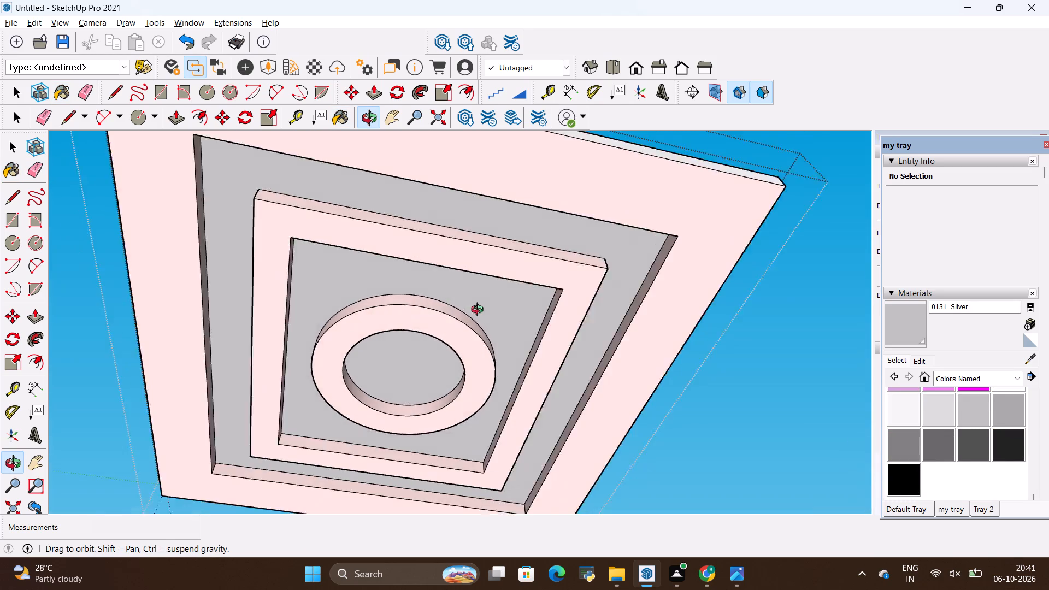
middle_drag(480, 311, 468, 408)
scroll(488, 379, down, 5)
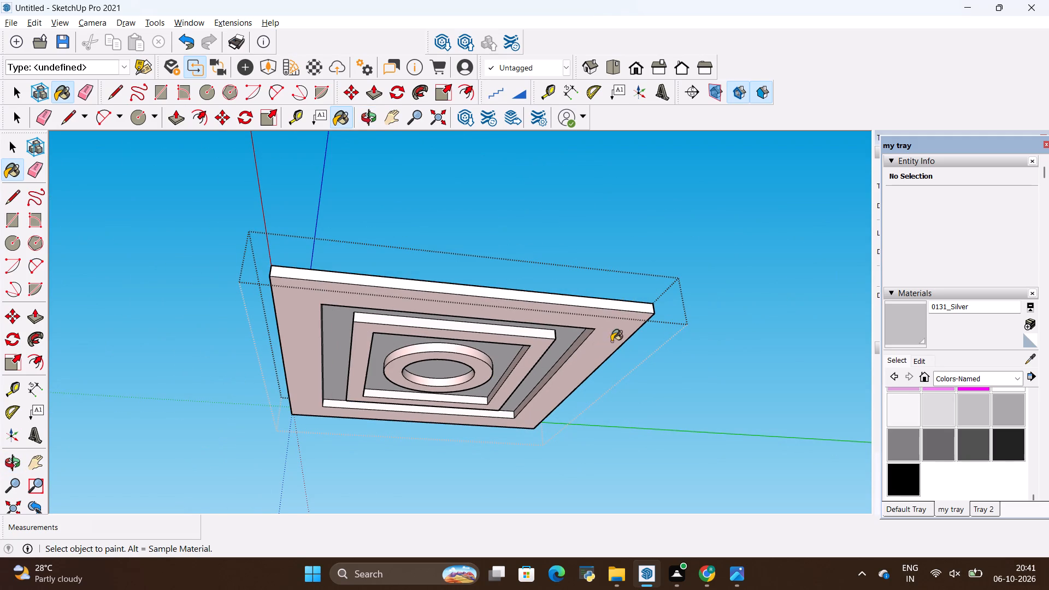
middle_drag(422, 315, 635, 305)
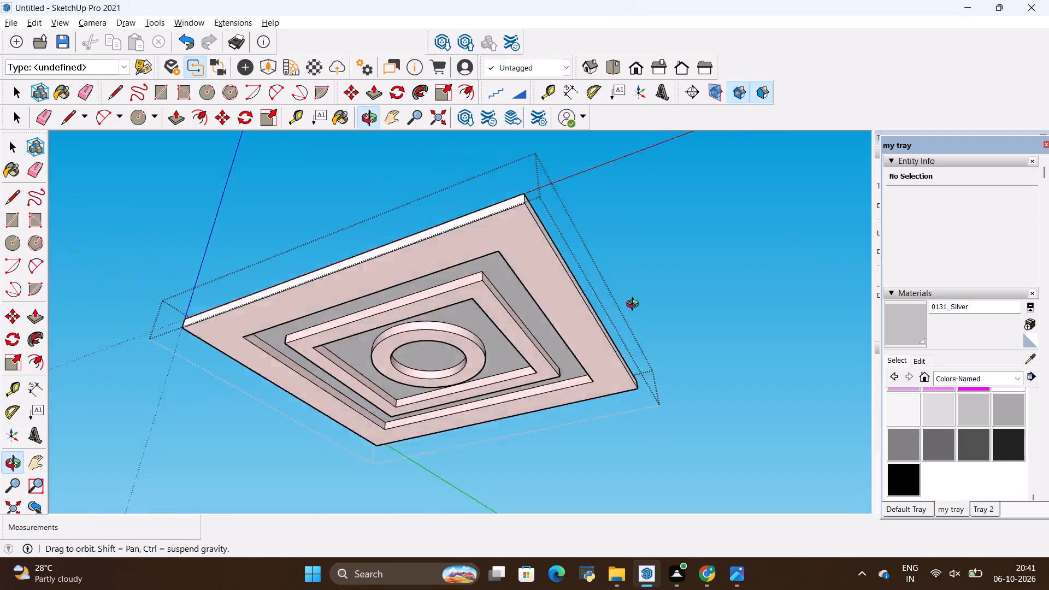
middle_drag(635, 305, 379, 241)
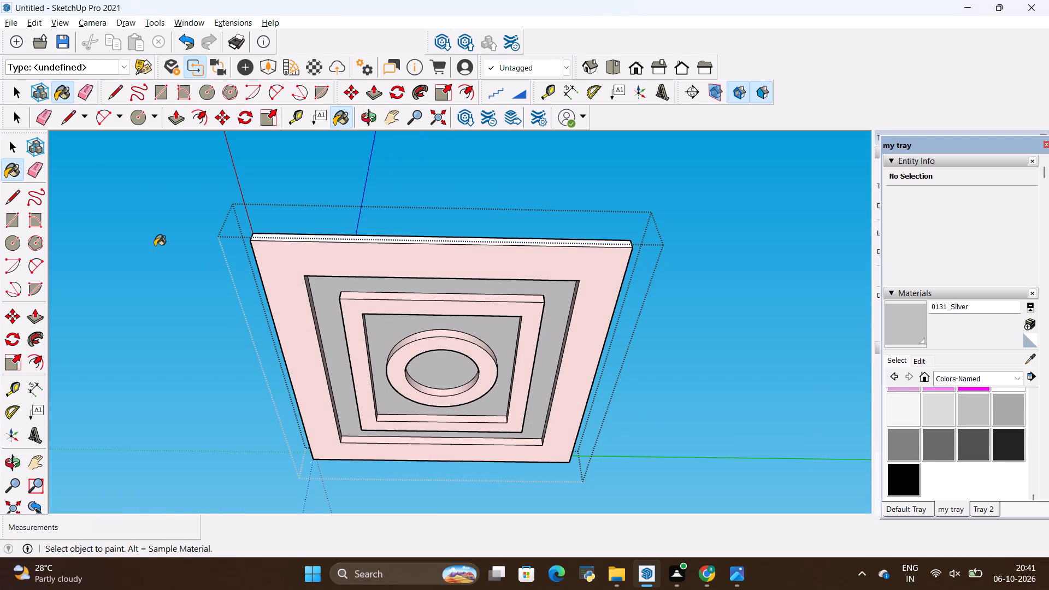
key(space)
click(155, 246)
Move the whole false ceiling group about 35' 6" down to just above the living and dining area of the house.
drag(201, 194, 355, 326)
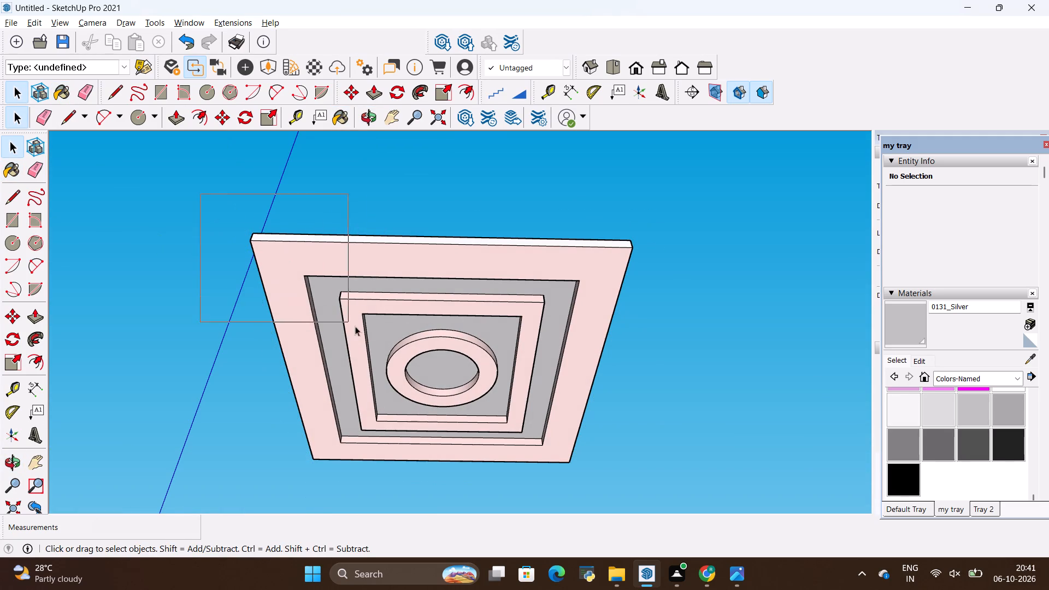
drag(355, 326, 675, 477)
right_click(490, 346)
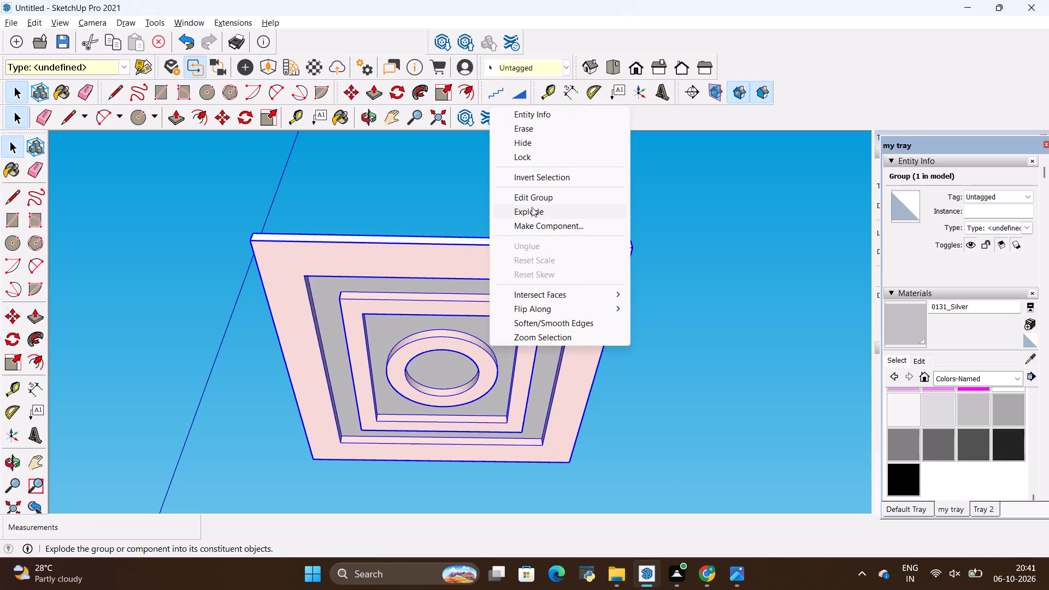
click(311, 209)
click(439, 248)
middle_drag(528, 200, 432, 393)
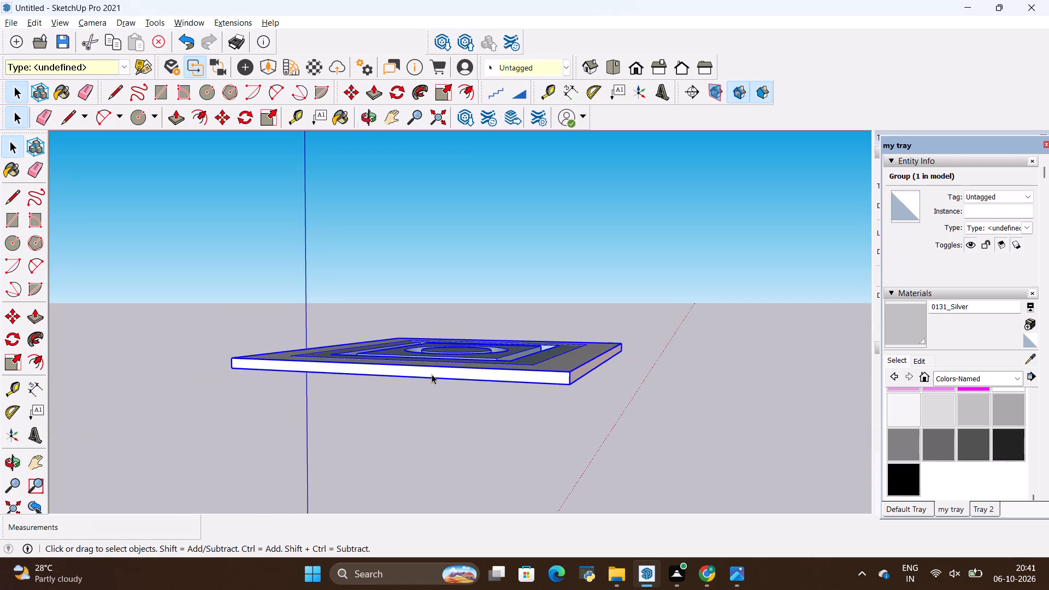
scroll(451, 312, down, 7)
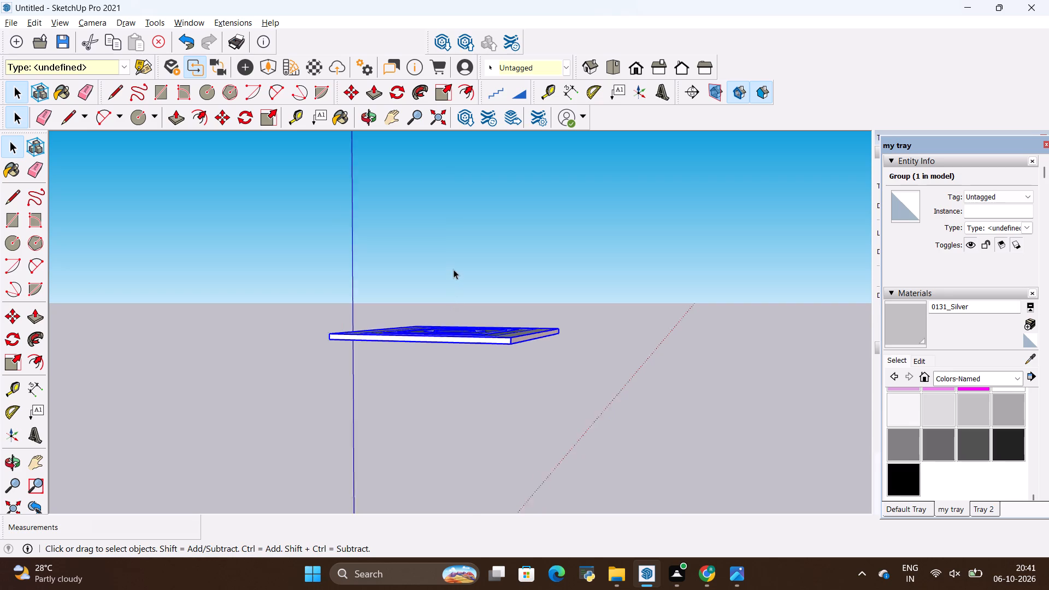
scroll(453, 269, down, 3)
middle_drag(514, 257, 516, 316)
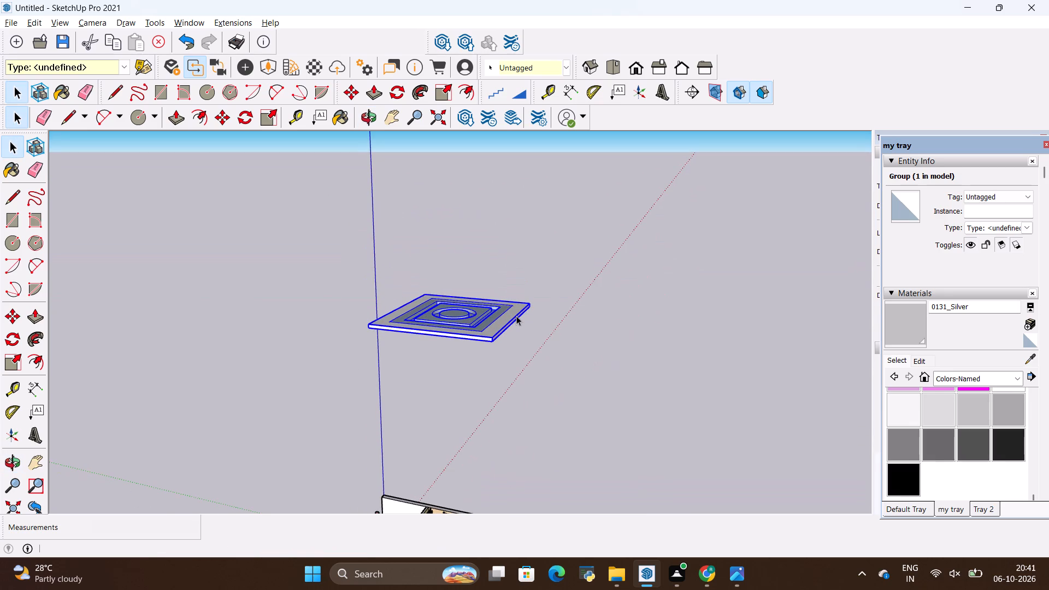
key(m)
scroll(493, 341, up, 10)
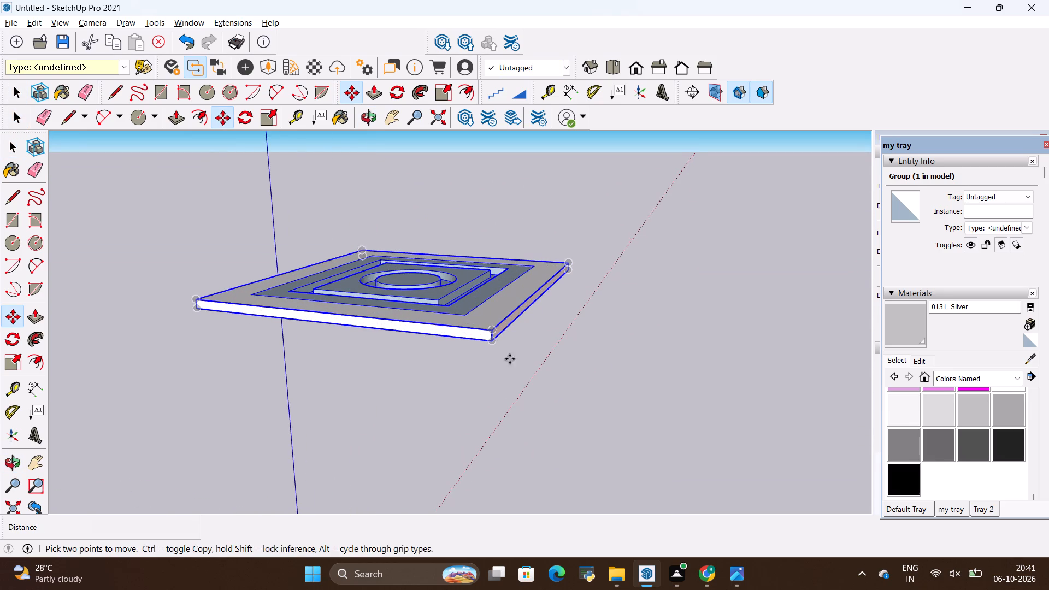
scroll(503, 352, up, 4)
click(481, 309)
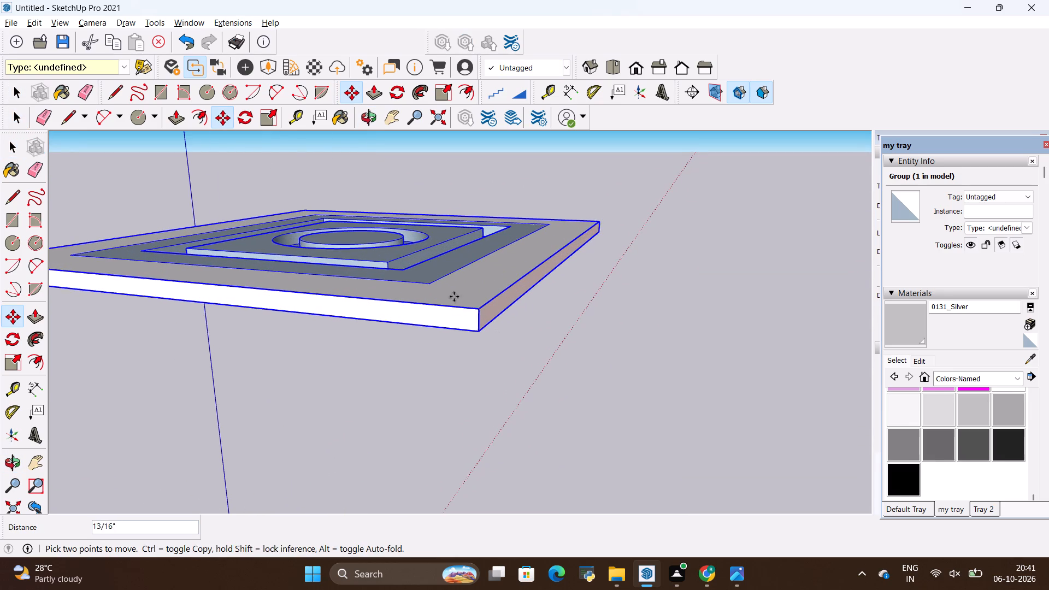
scroll(339, 259, down, 5)
scroll(392, 246, down, 13)
scroll(467, 232, down, 12)
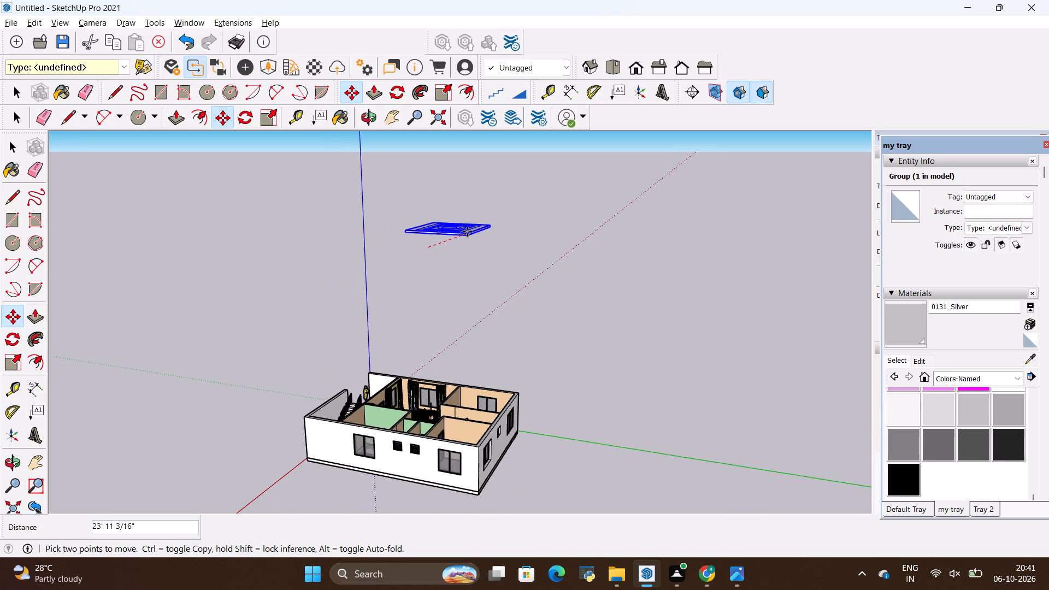
scroll(465, 390, up, 12)
scroll(403, 318, up, 2)
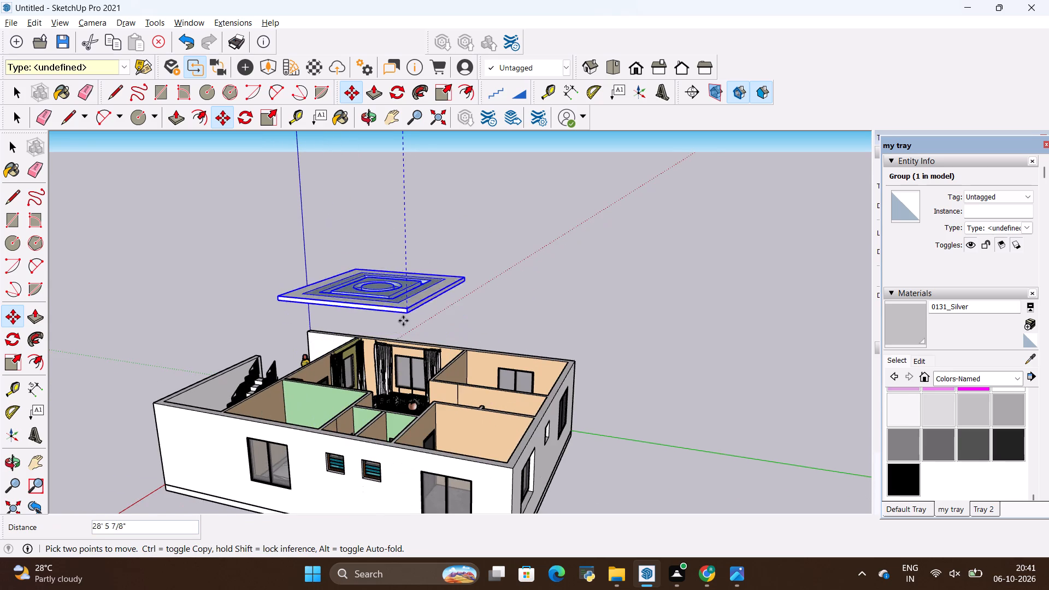
scroll(403, 321, up, 14)
click(422, 428)
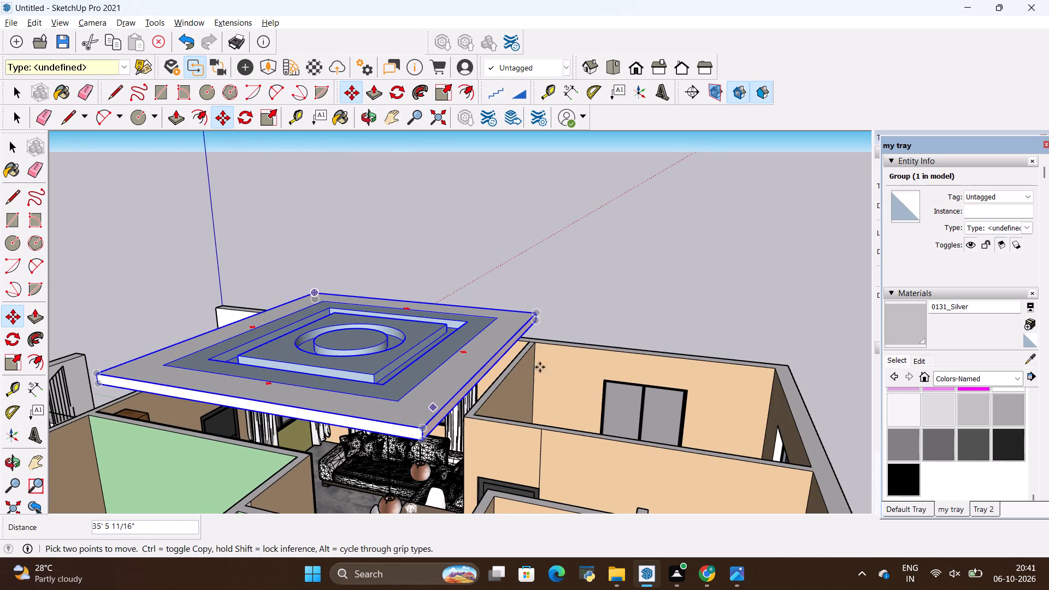
Shift the ceiling group by its top corner towards the inner wall corner between the dining area and the staircase.
middle_drag(556, 362, 125, 419)
middle_drag(469, 364, 144, 413)
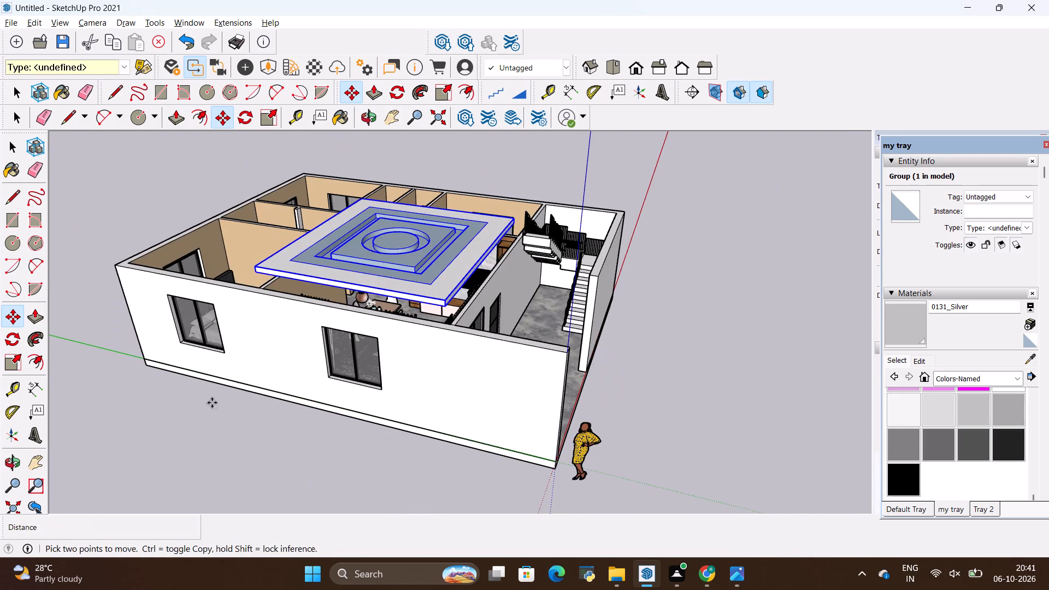
scroll(411, 327, up, 12)
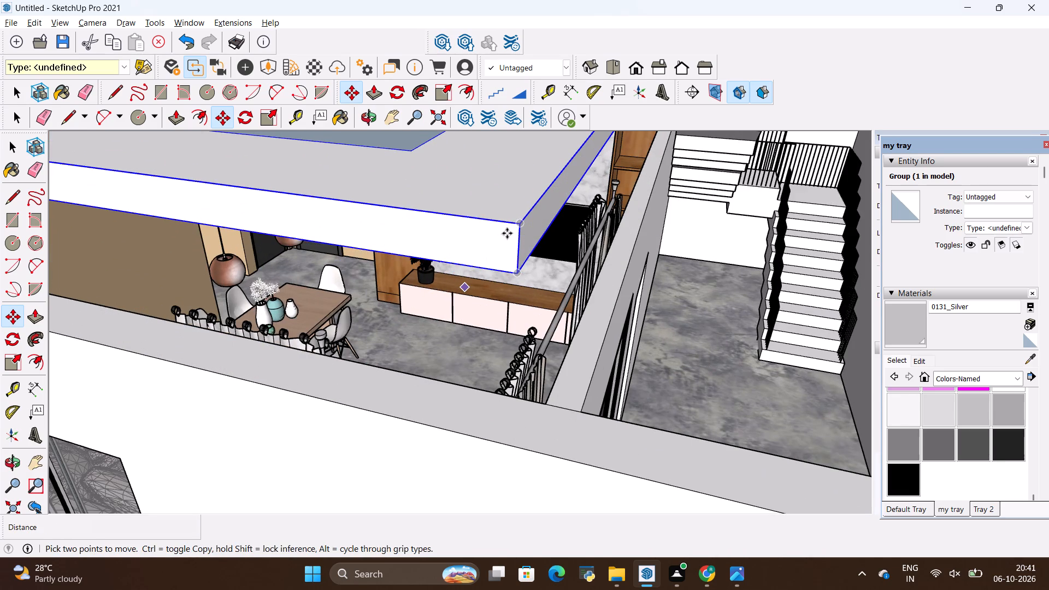
click(521, 227)
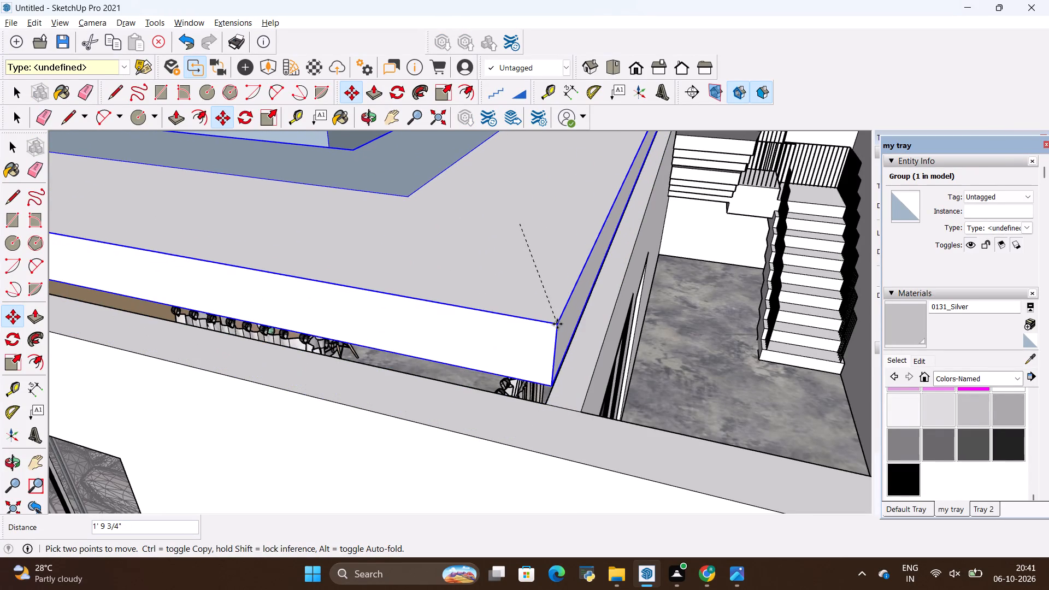
click(540, 314)
scroll(548, 344, up, 4)
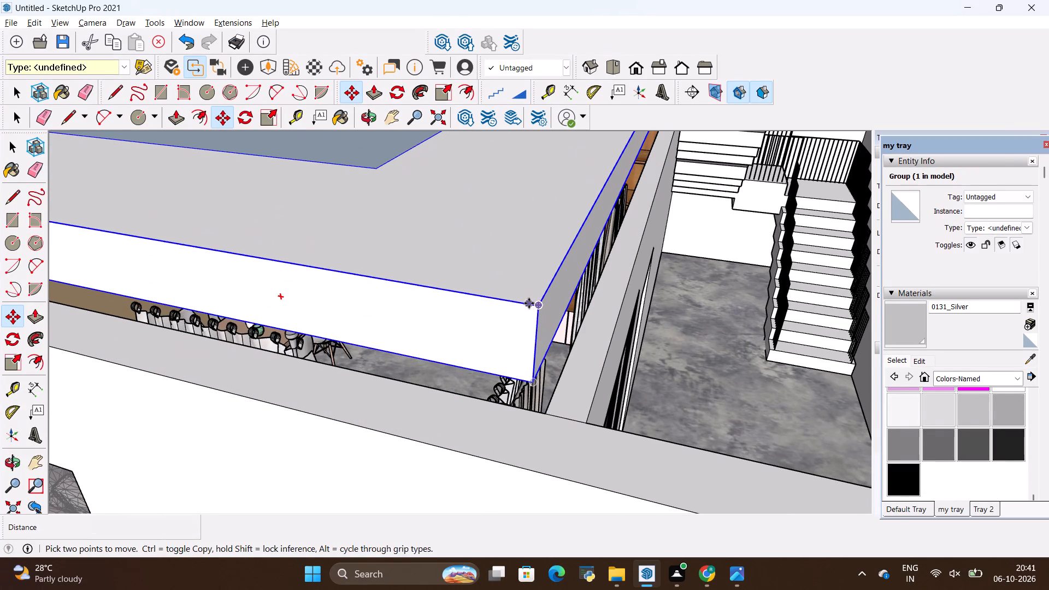
click(529, 303)
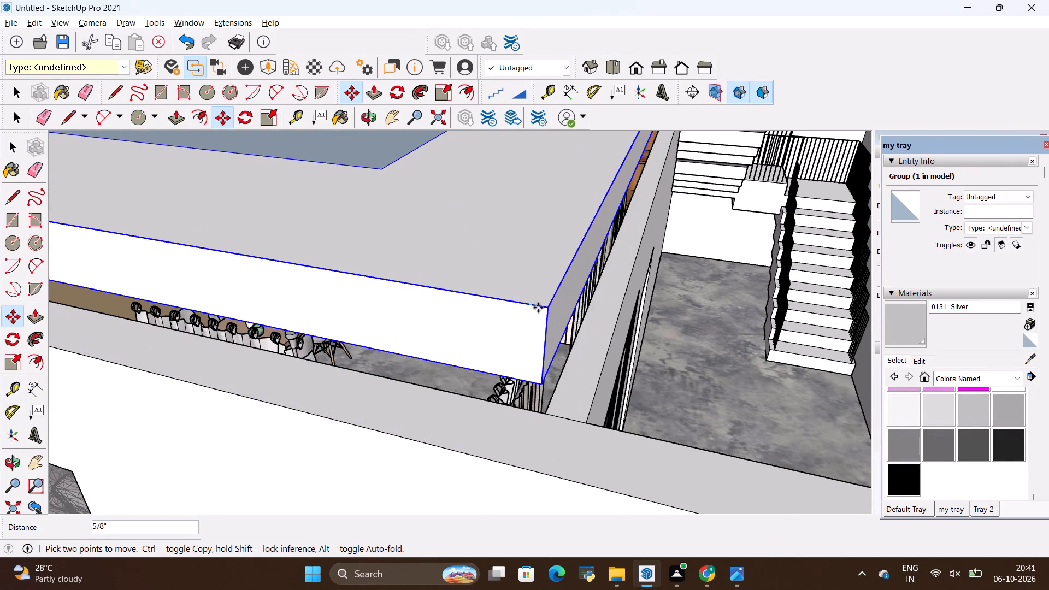
click(538, 308)
Move the false ceiling group by its top front corner further in over the living and dining area, clear of the outer side wall.
scroll(545, 341, up, 1)
middle_drag(546, 343, 254, 345)
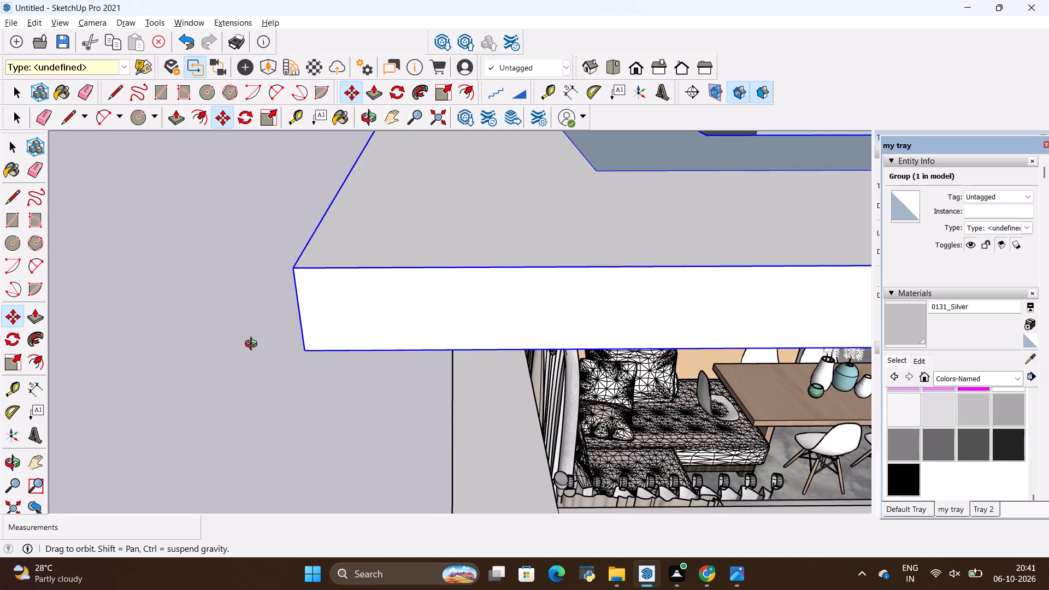
middle_drag(254, 345, 254, 337)
click(293, 263)
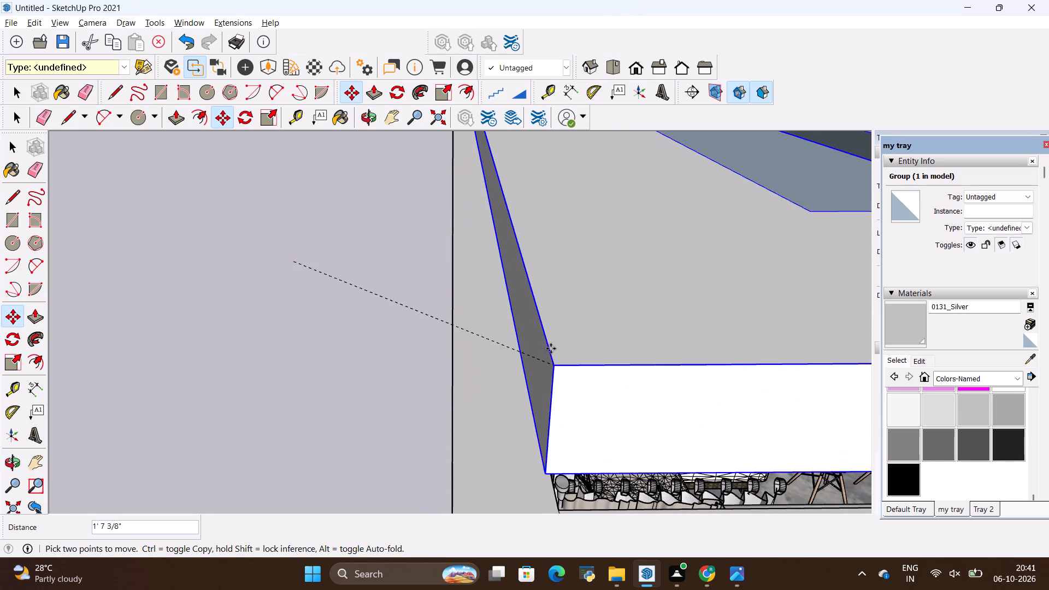
scroll(546, 339, down, 6)
scroll(514, 242, down, 6)
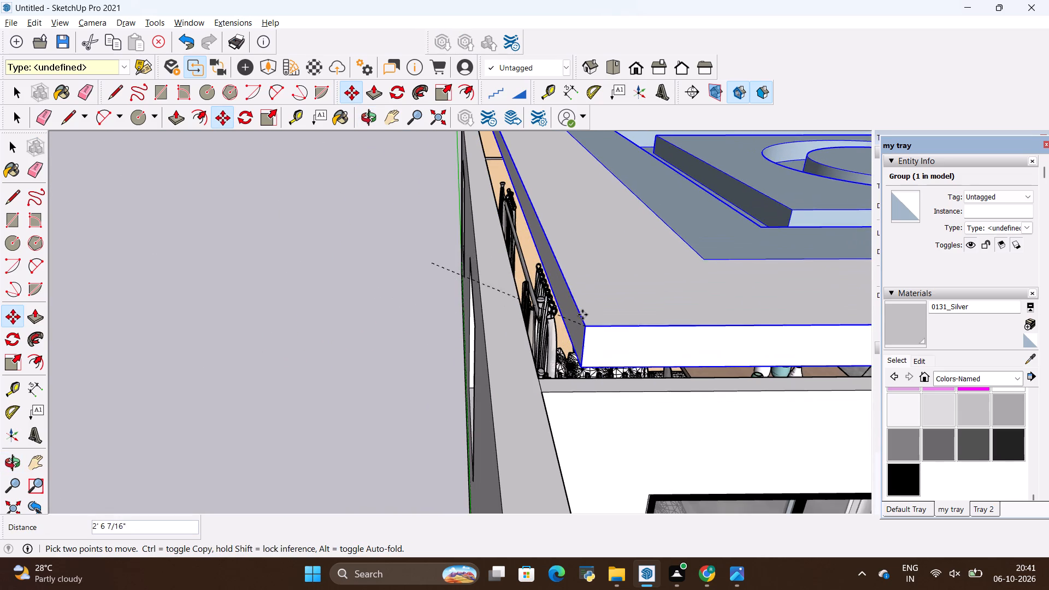
click(576, 287)
Lower the ceiling group by its bottom corner about 1' 10" onto the wall tops where the front wall meets the outer side wall.
scroll(449, 322, down, 3)
scroll(567, 326, up, 4)
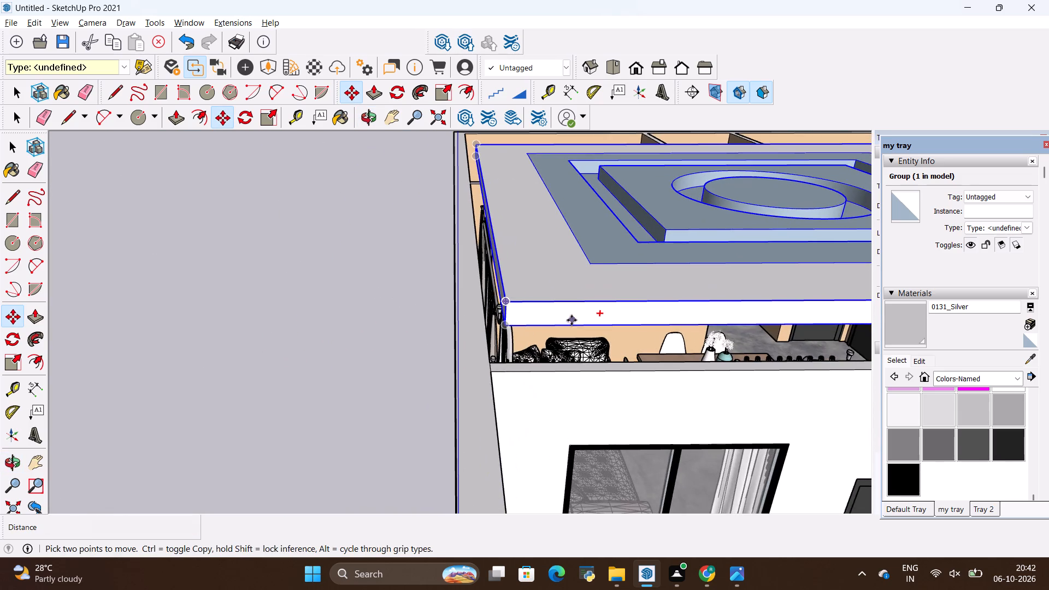
scroll(556, 320, down, 5)
middle_drag(508, 329, 726, 333)
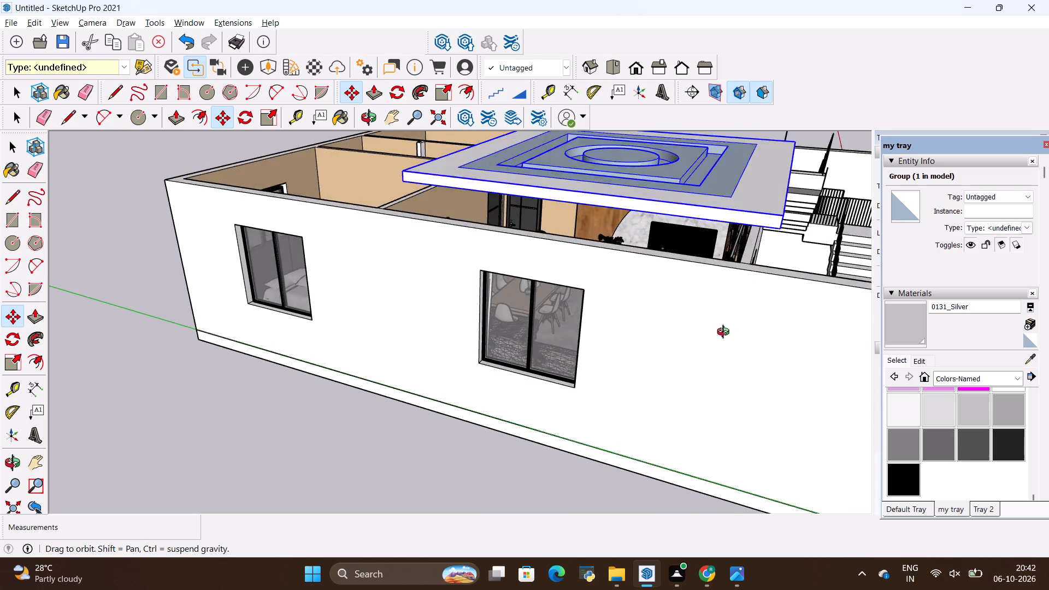
middle_drag(726, 333, 724, 326)
scroll(770, 214, up, 12)
scroll(818, 202, up, 4)
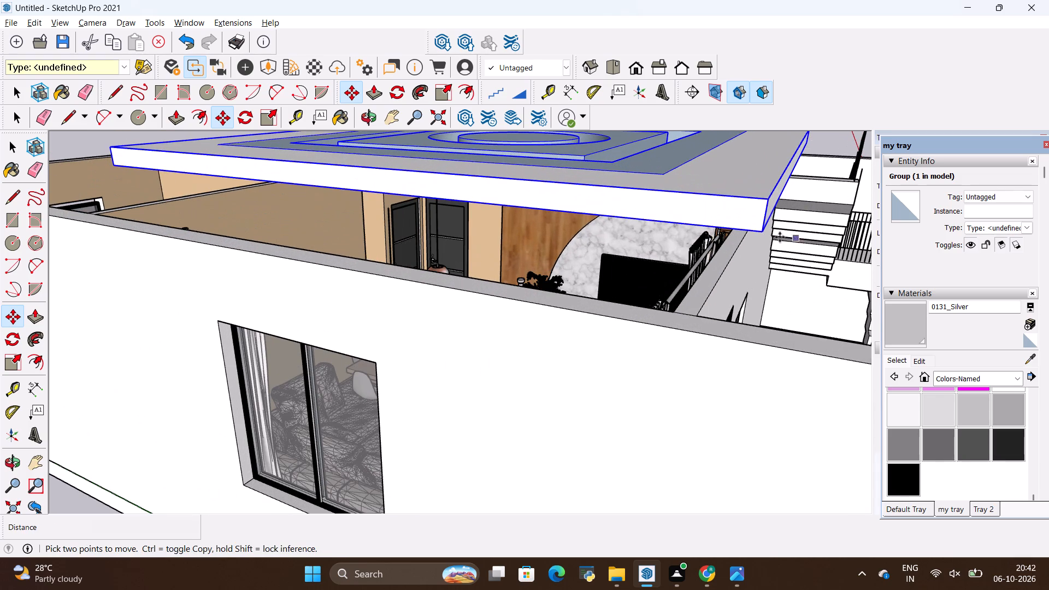
click(768, 232)
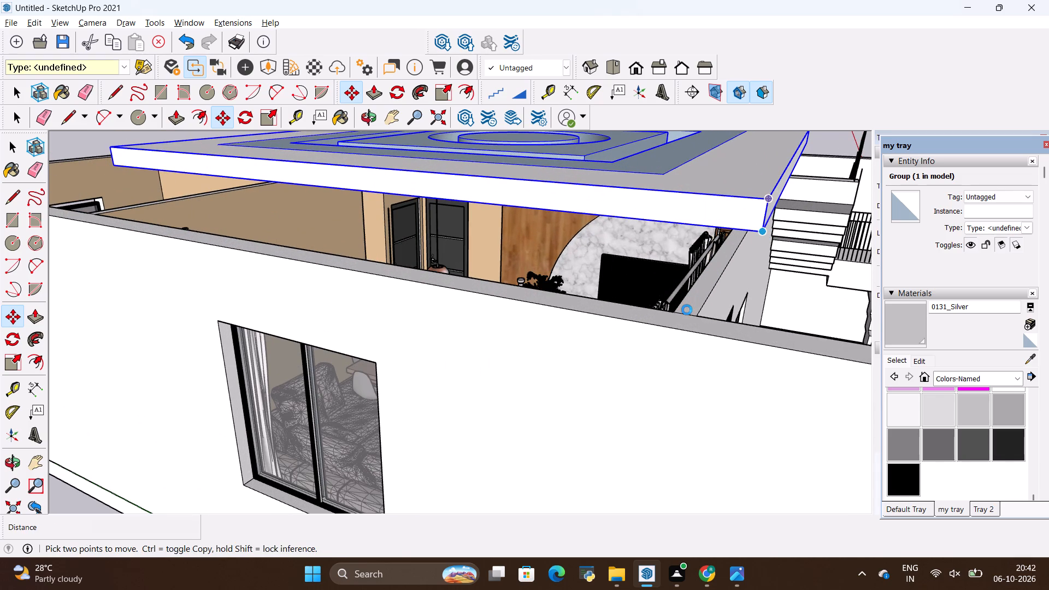
click(676, 310)
Move the ceiling group by its top corner into the inner corner of the front and outer side walls, flush with the wall tops.
middle_drag(734, 292, 726, 311)
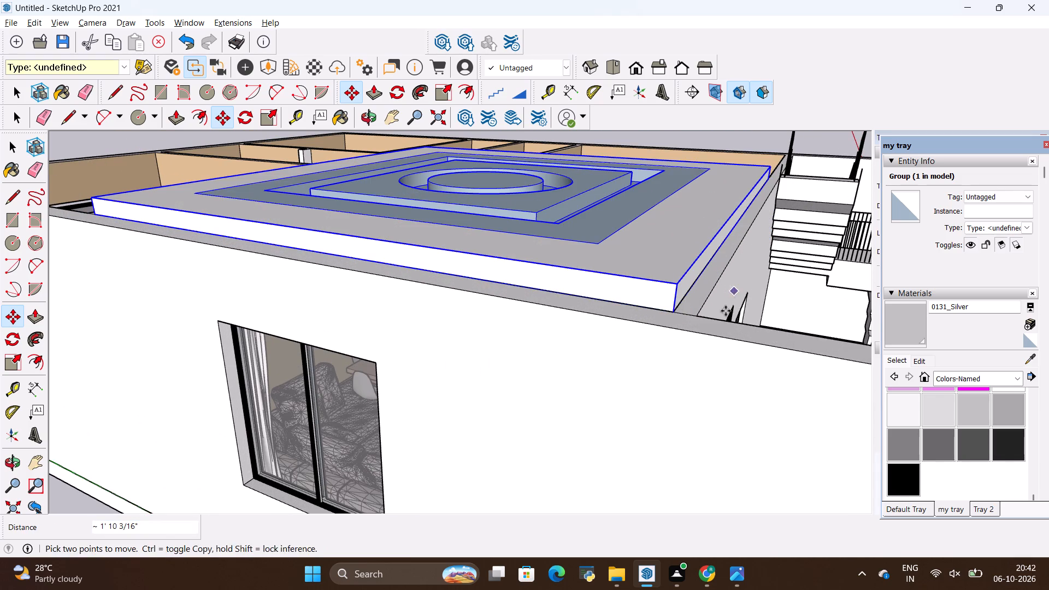
middle_drag(726, 311, 614, 294)
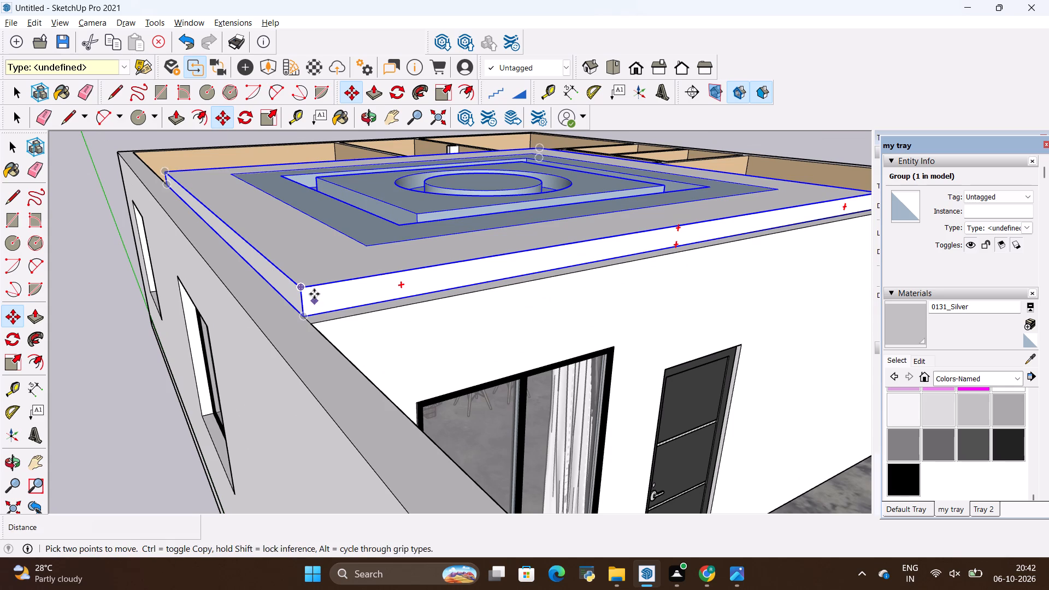
click(303, 287)
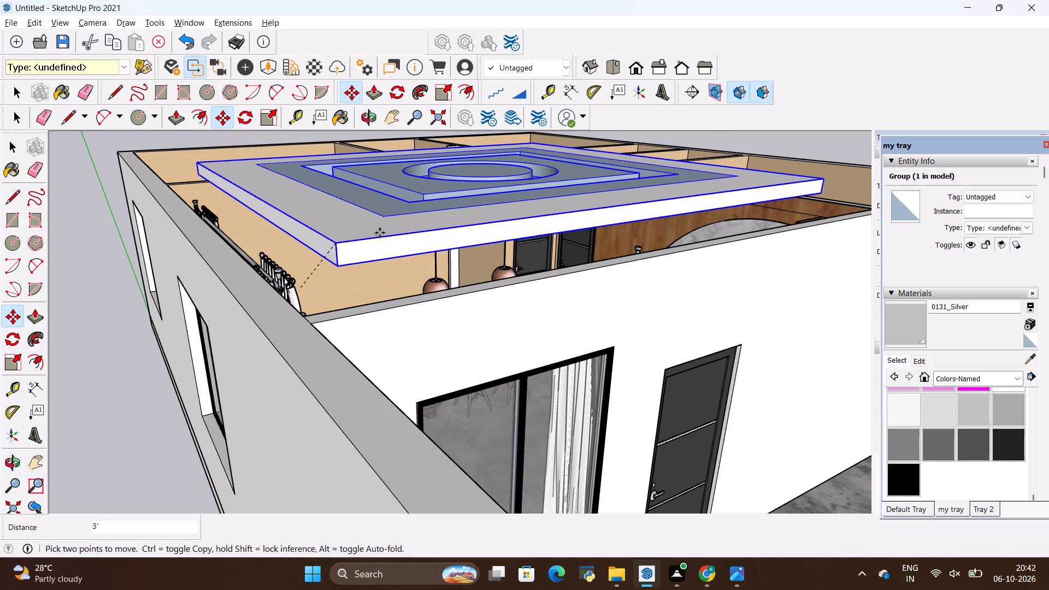
middle_drag(472, 242, 247, 360)
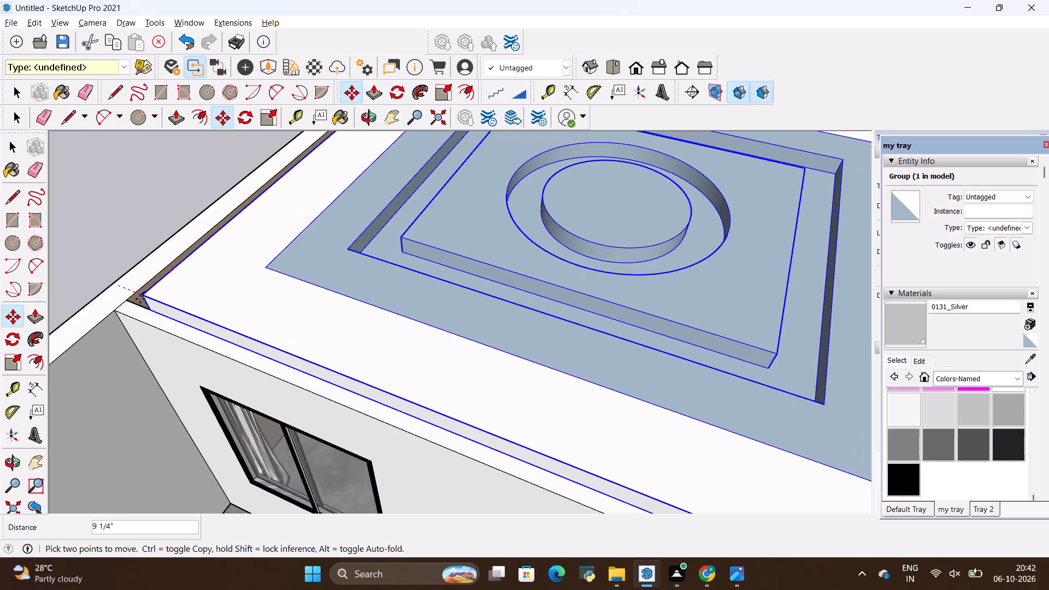
click(126, 299)
scroll(226, 305, down, 8)
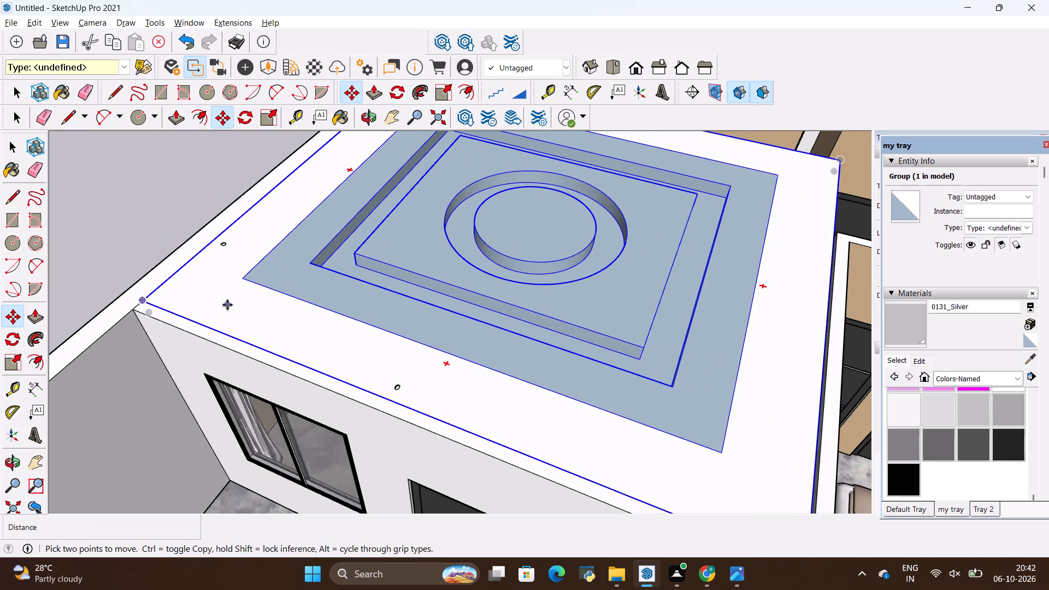
scroll(227, 305, down, 7)
scroll(342, 285, down, 5)
scroll(422, 306, down, 6)
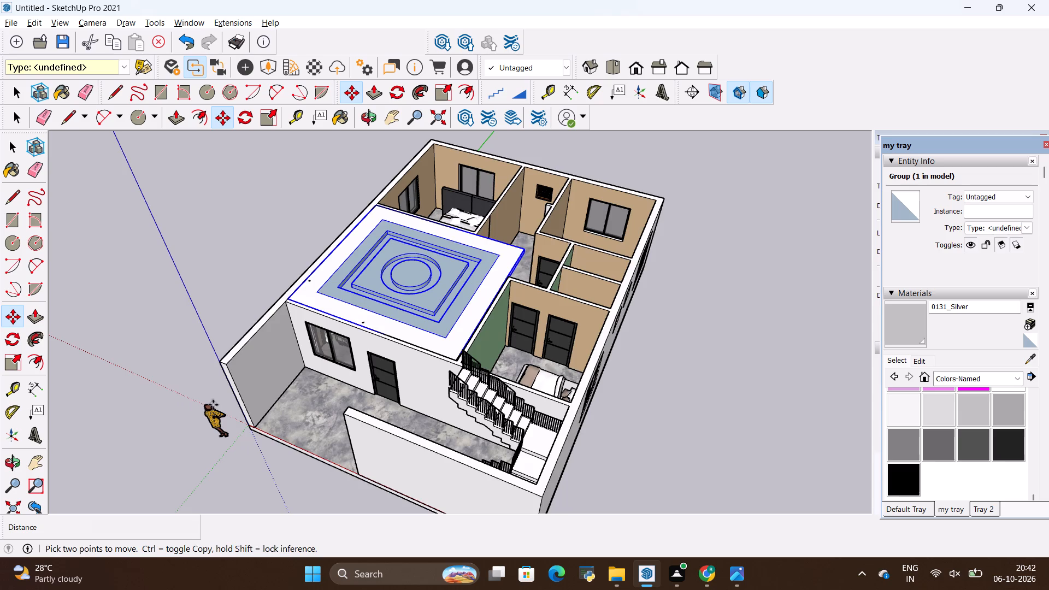
middle_drag(213, 405, 270, 360)
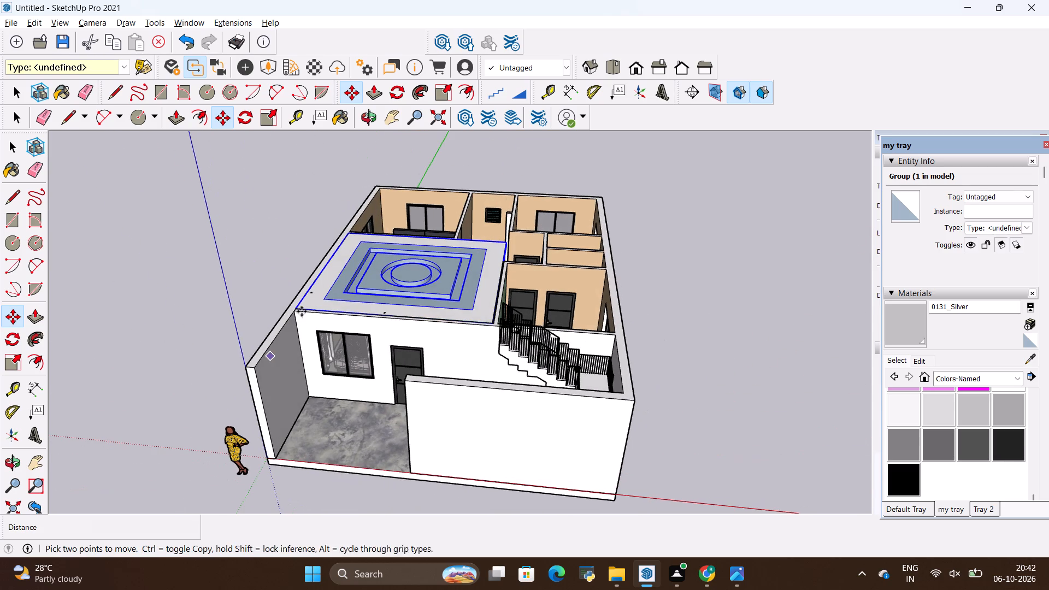
key(space)
click(239, 263)
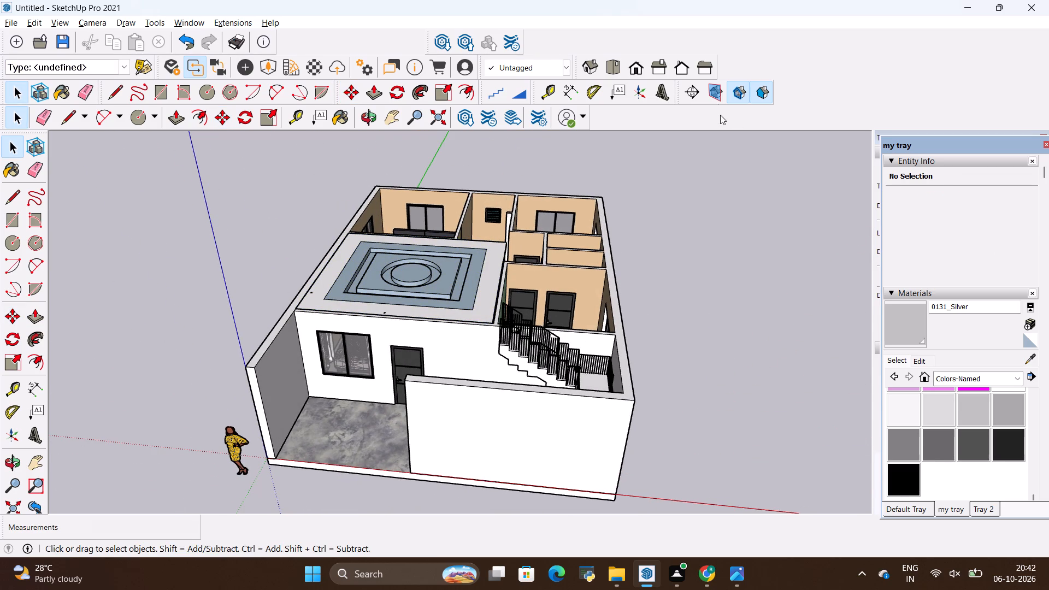
Place a section plane on the outer face of the front boundary wall.
click(692, 94)
click(472, 421)
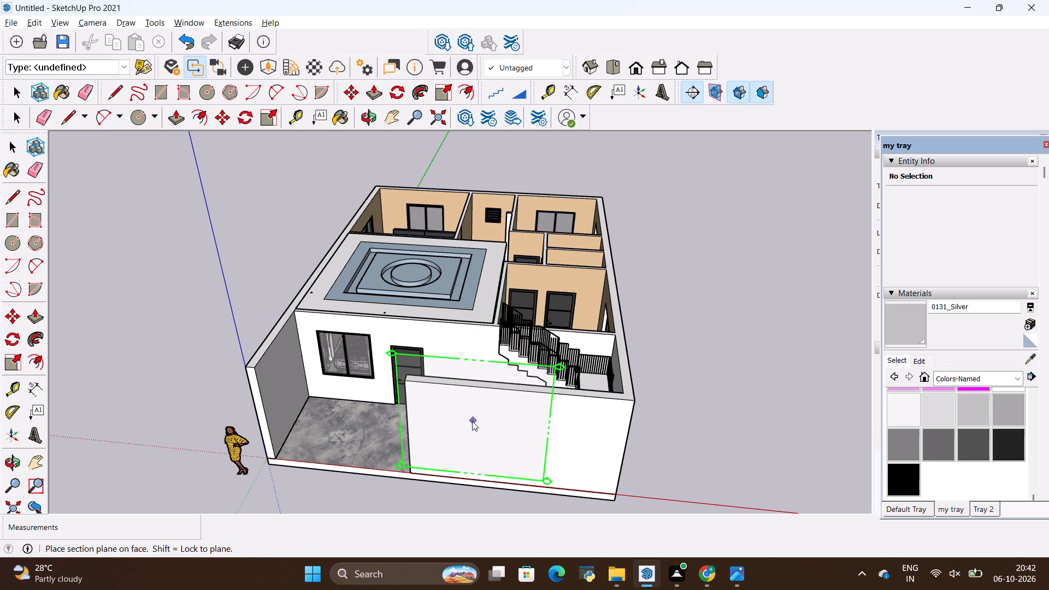
click(597, 317)
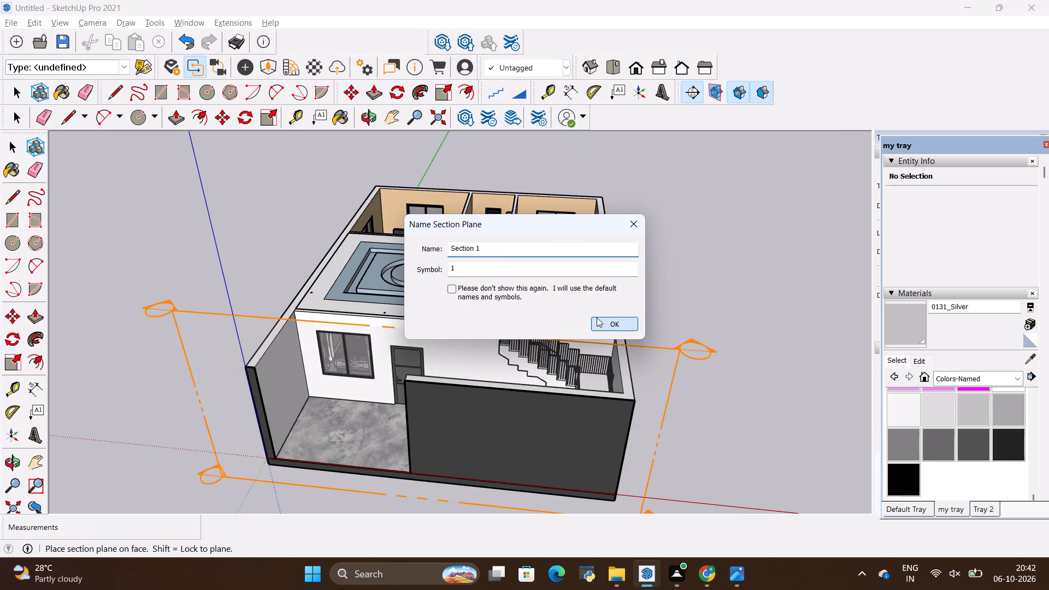
Move the section plane about 8' 11" into the house so that it cuts through the living area behind the front wall.
click(694, 354)
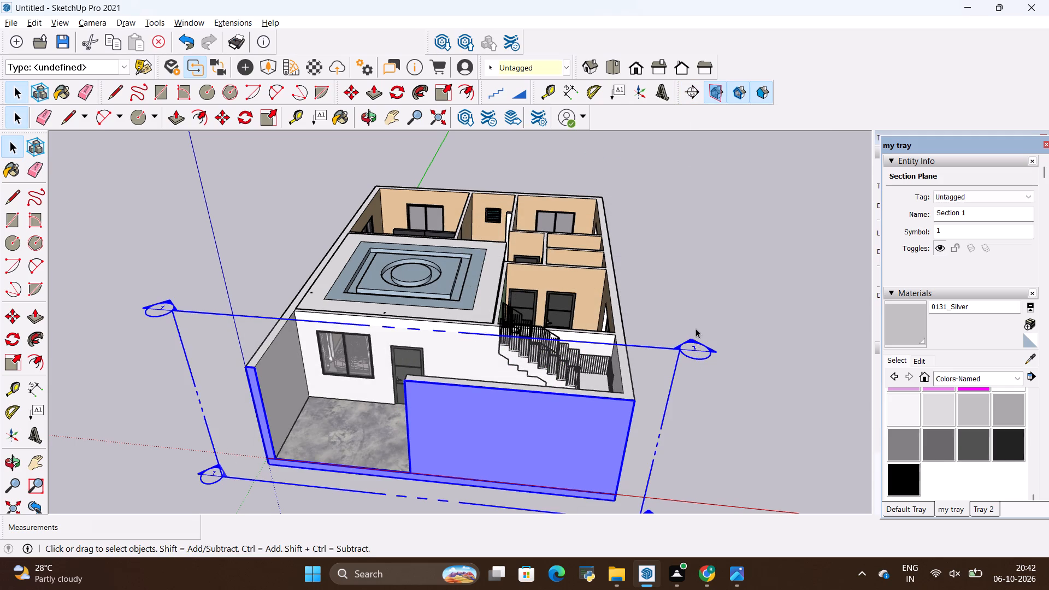
click(543, 449)
drag(164, 308, 258, 269)
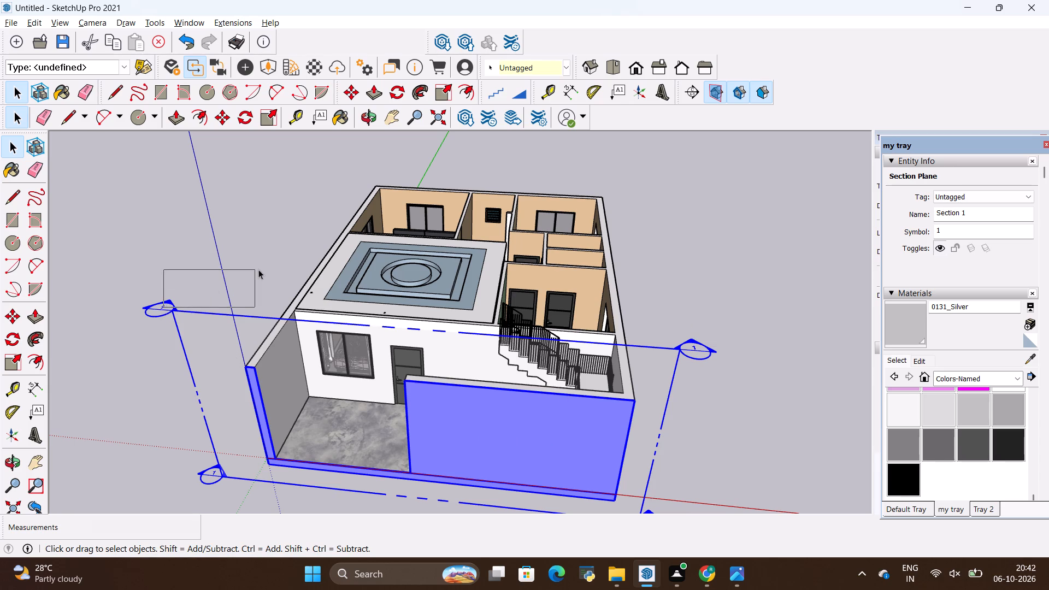
drag(258, 269, 258, 270)
click(462, 449)
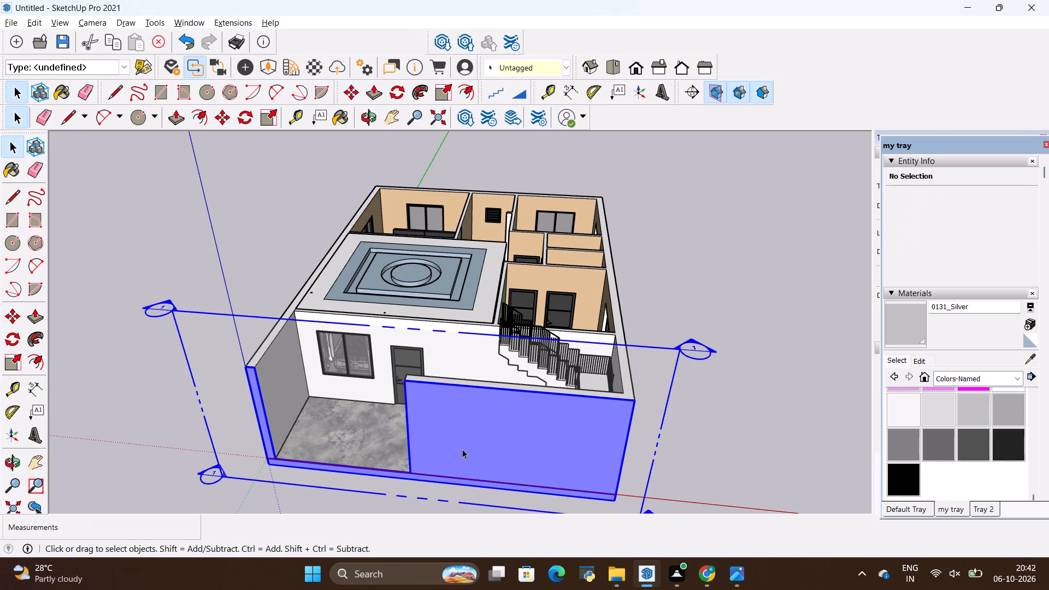
key(m)
key(m)
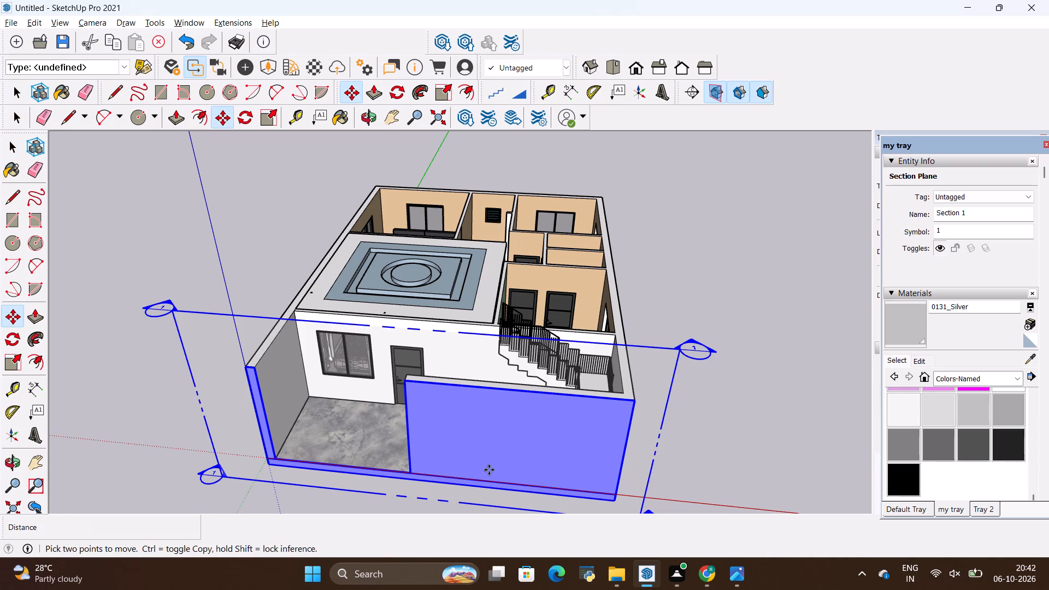
click(505, 481)
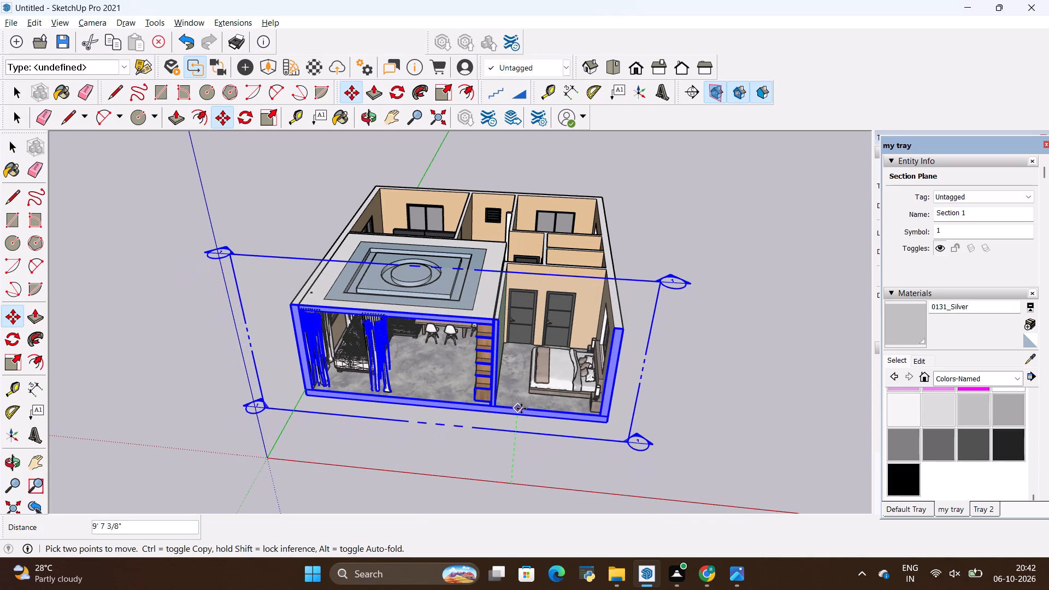
middle_drag(522, 412, 563, 243)
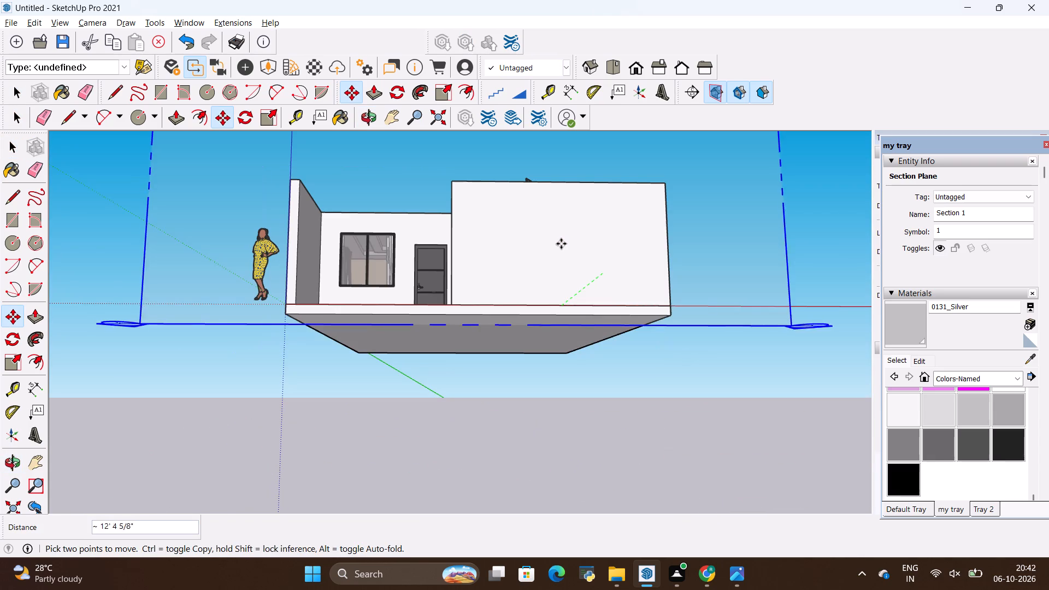
middle_drag(585, 303, 557, 377)
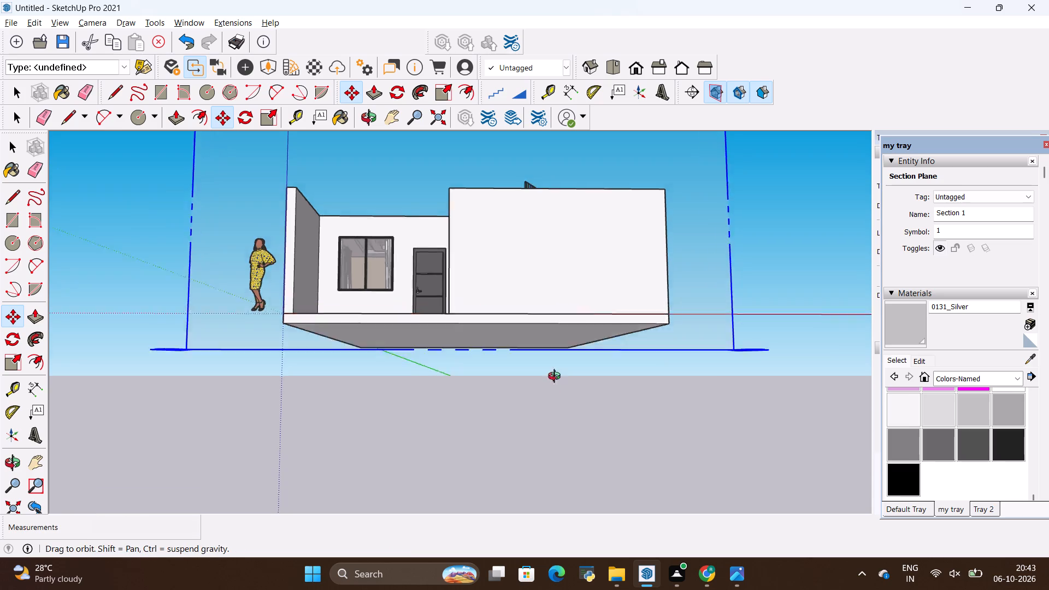
middle_drag(557, 377, 509, 463)
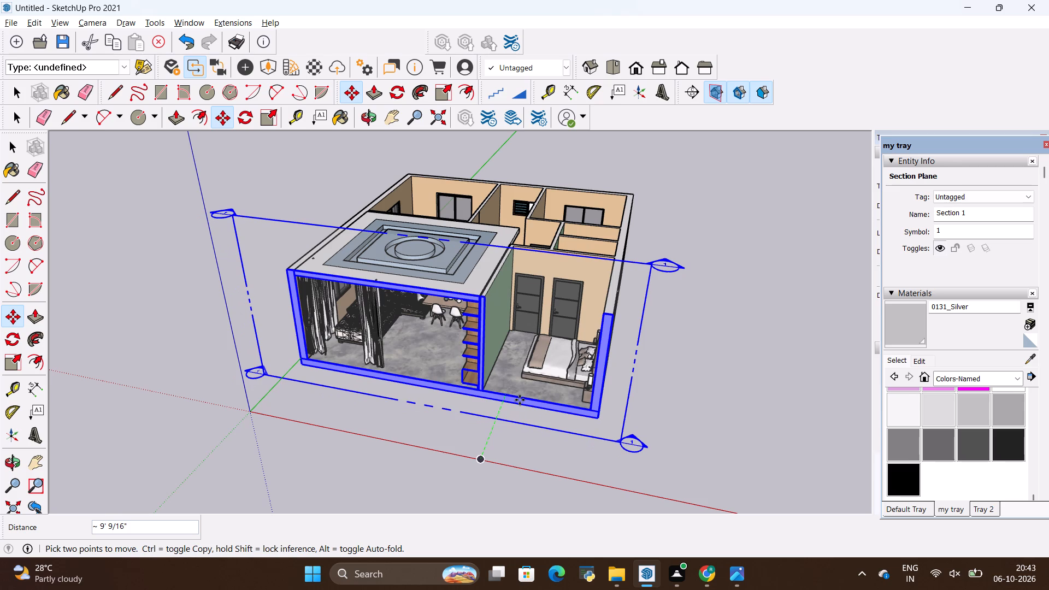
click(519, 400)
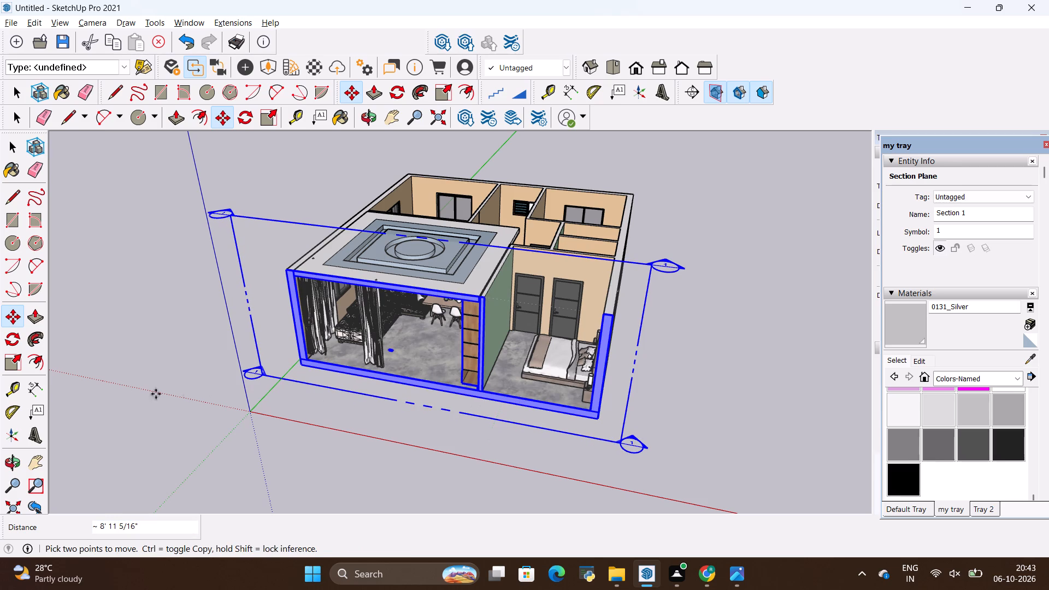
key(space)
click(126, 392)
Examine the fitted false ceiling and the furnished living and dining area through the section cut.
middle_drag(297, 421, 434, 324)
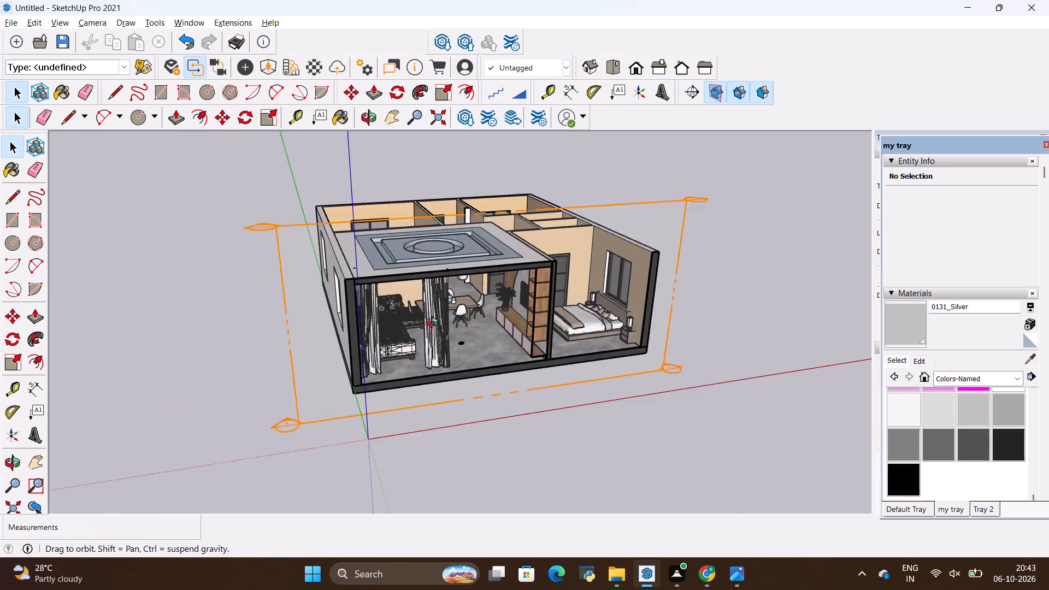
middle_drag(434, 324, 434, 324)
scroll(479, 186, up, 13)
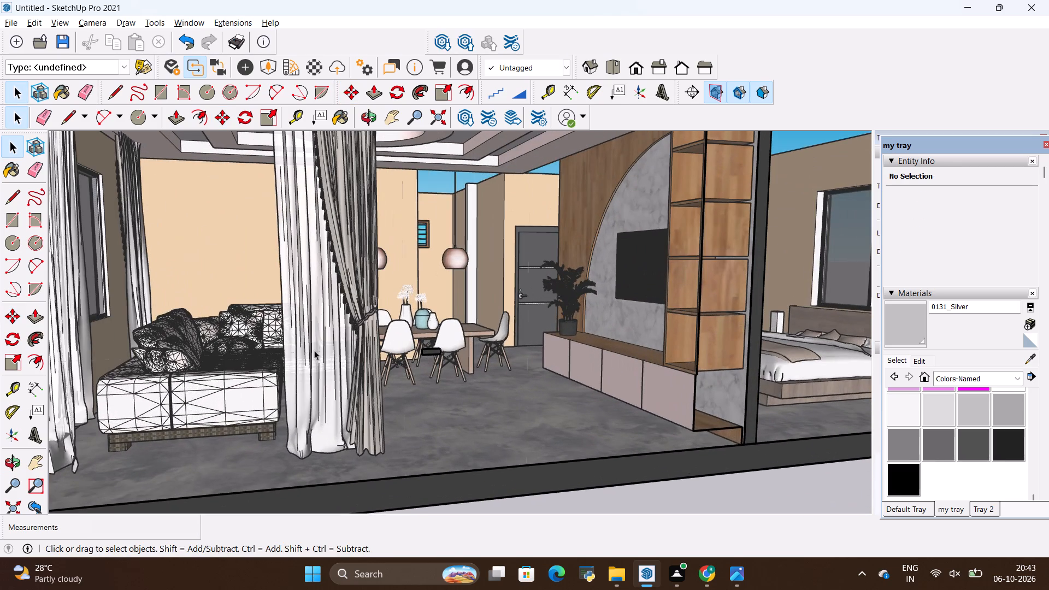
scroll(513, 348, down, 3)
scroll(191, 191, up, 4)
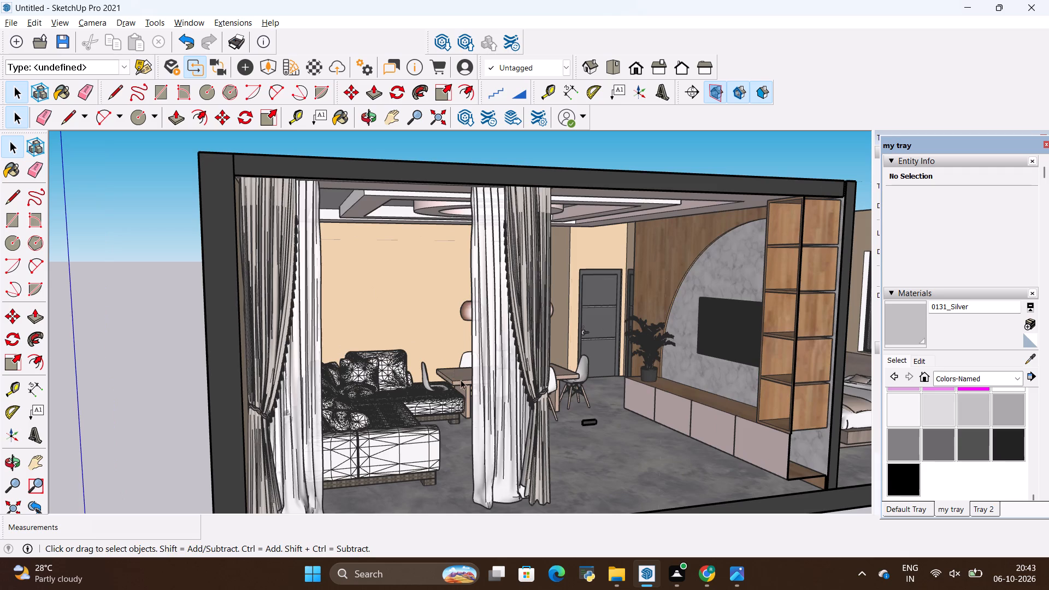
middle_drag(461, 380, 446, 372)
scroll(407, 317, up, 2)
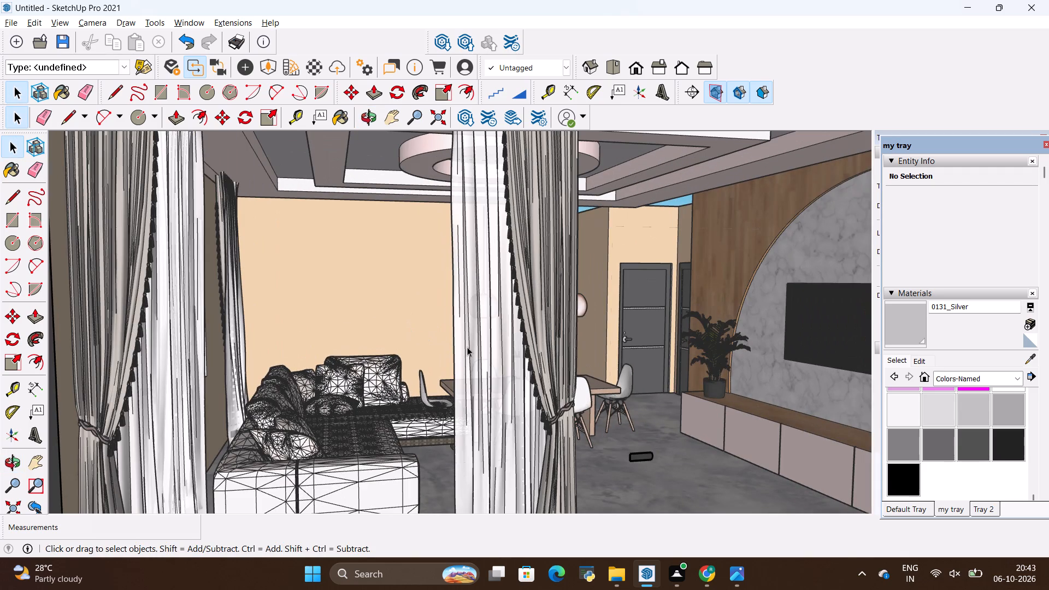
middle_drag(472, 365, 467, 358)
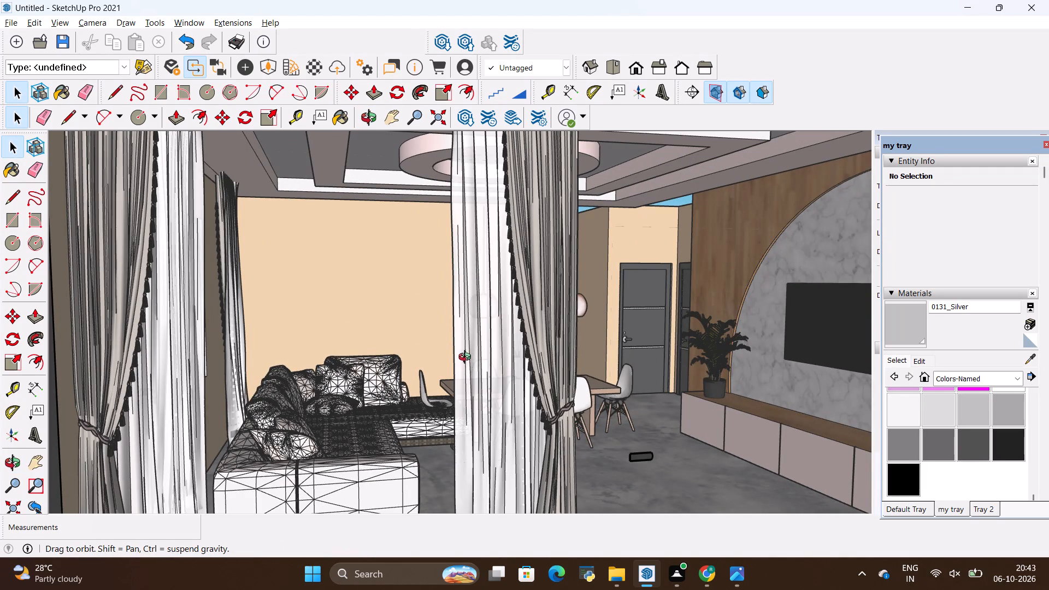
middle_drag(467, 358, 445, 351)
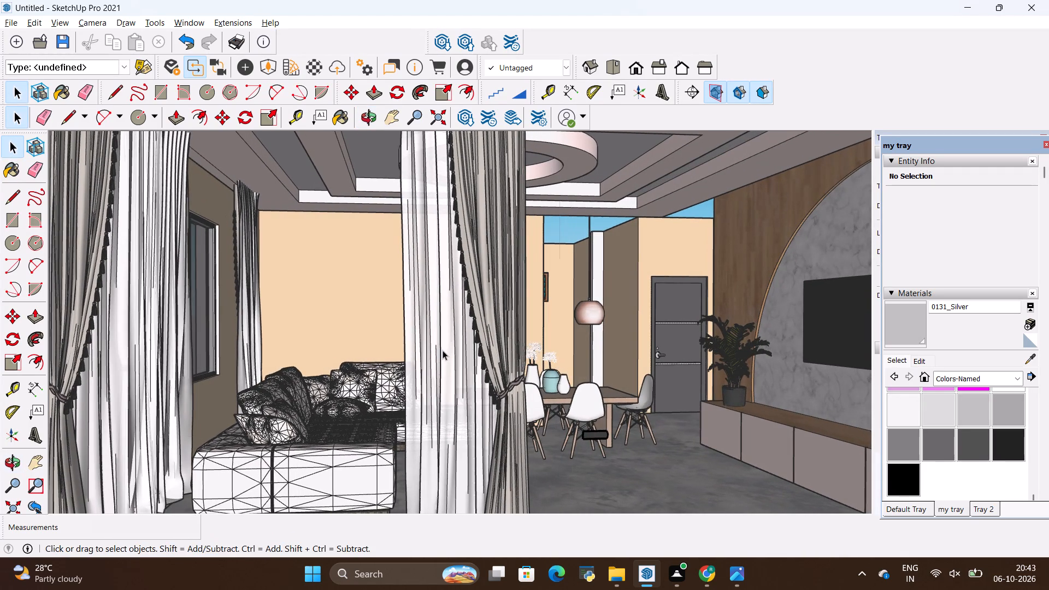
scroll(350, 346, down, 5)
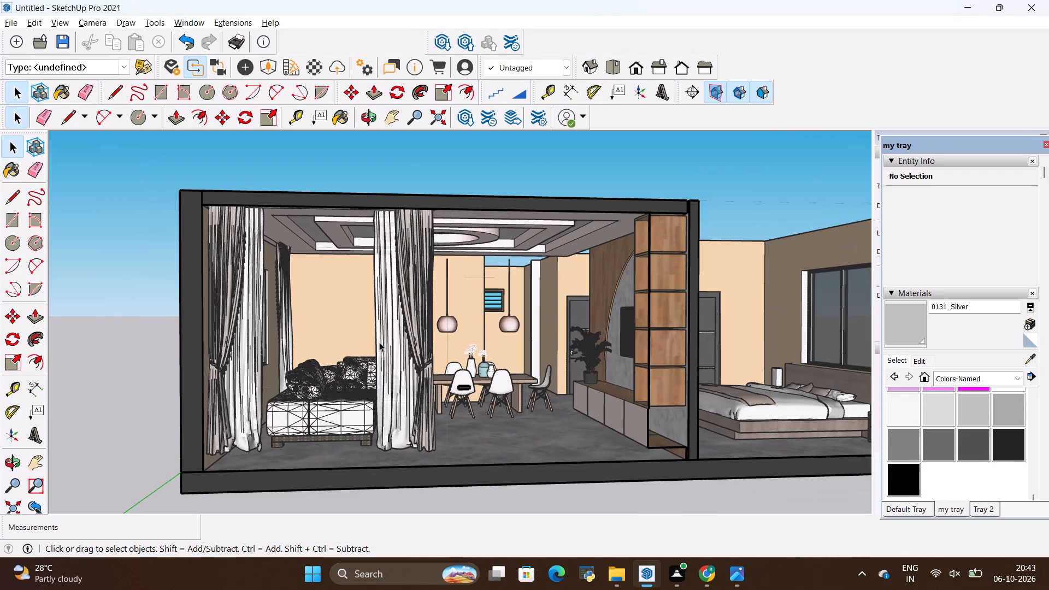
middle_drag(381, 343, 462, 293)
scroll(614, 187, up, 2)
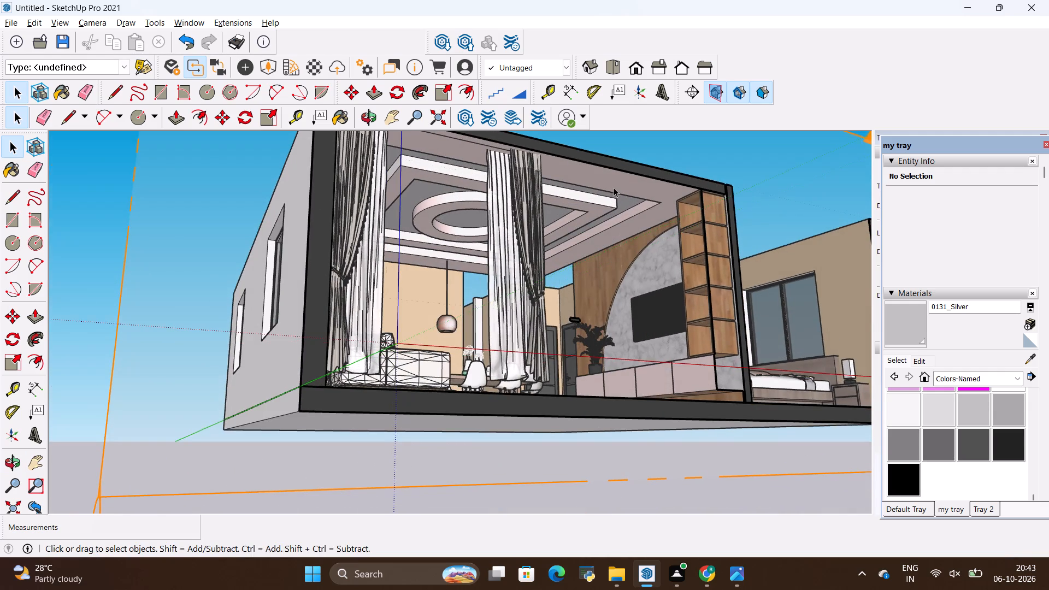
Examine the stepped ceiling and the whole house layout from above and from the section-cut front.
scroll(614, 187, up, 4)
scroll(245, 240, up, 1)
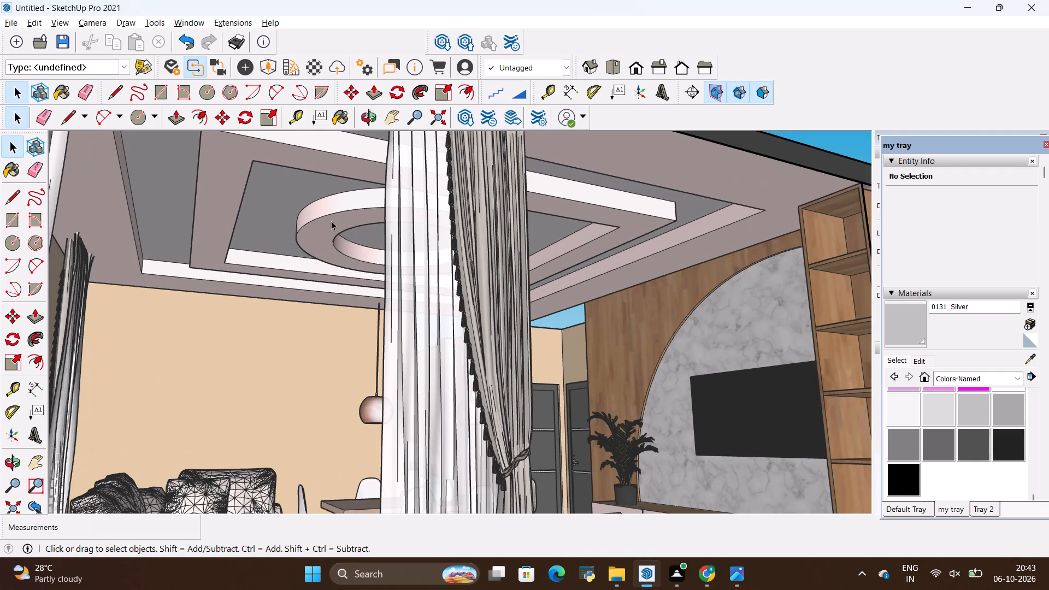
scroll(397, 210, down, 4)
middle_drag(599, 205, 462, 386)
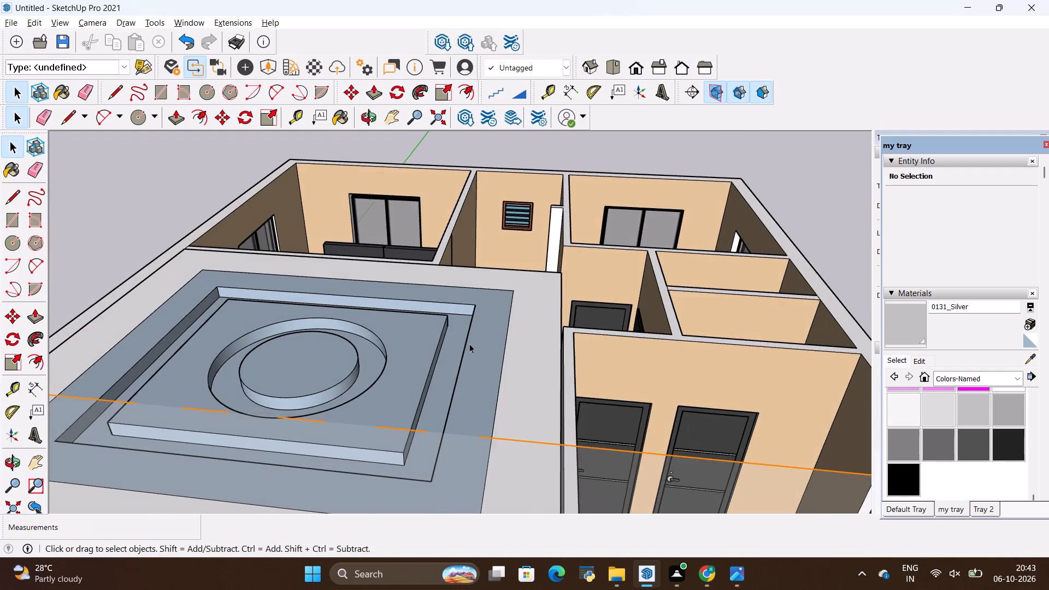
scroll(473, 339, down, 4)
middle_drag(545, 312, 628, 458)
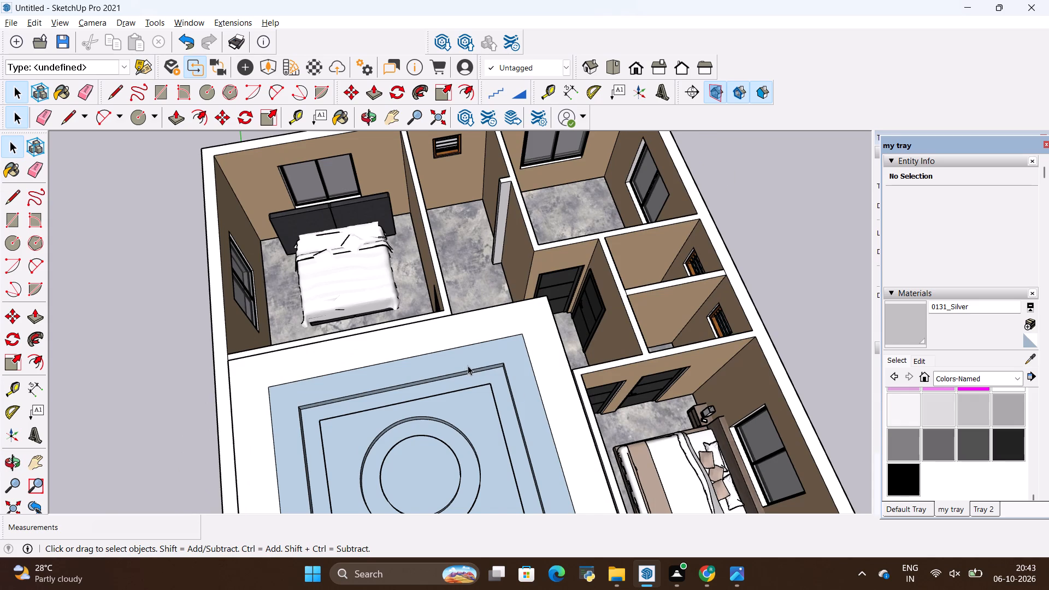
scroll(437, 364, down, 11)
scroll(444, 446, down, 1)
middle_drag(444, 446, 428, 320)
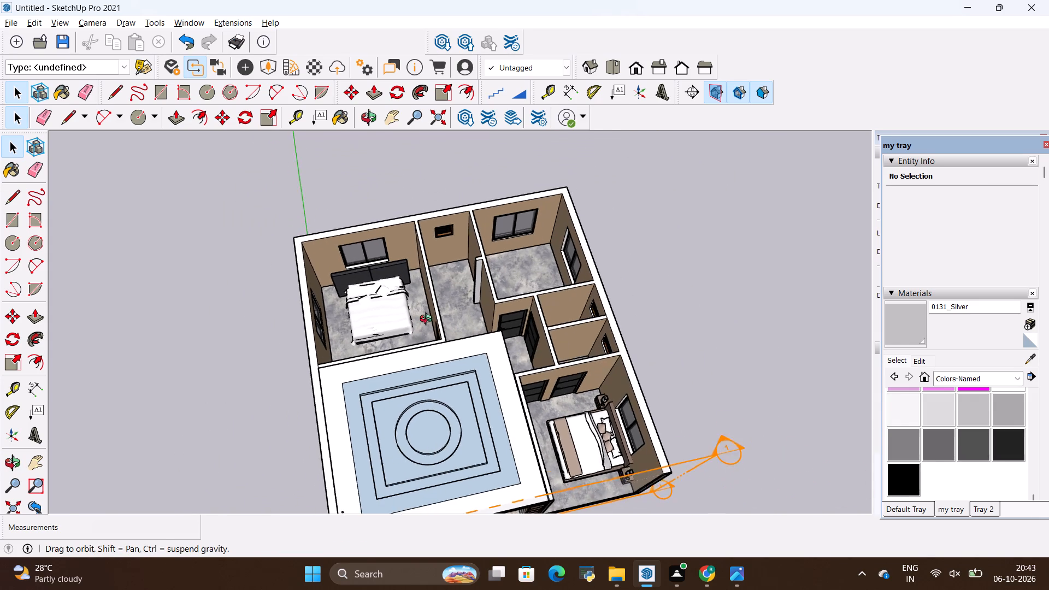
middle_drag(428, 320, 429, 260)
middle_drag(425, 432, 383, 316)
middle_drag(411, 326, 411, 326)
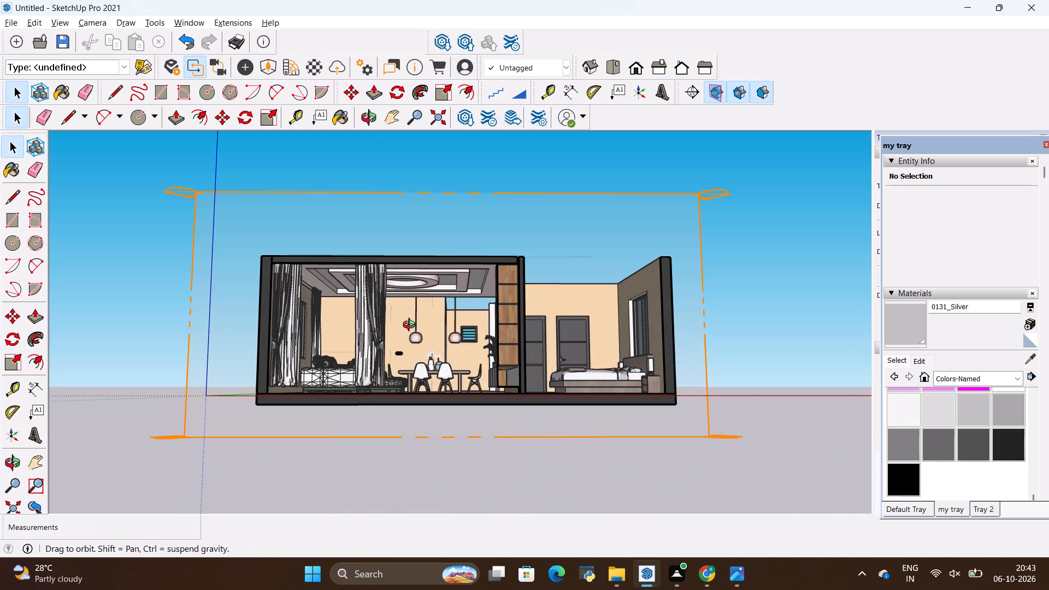
middle_drag(411, 326, 339, 334)
Examine the living and dining area, curtains, pendant lights and false ceiling through the section cut.
scroll(281, 323, up, 12)
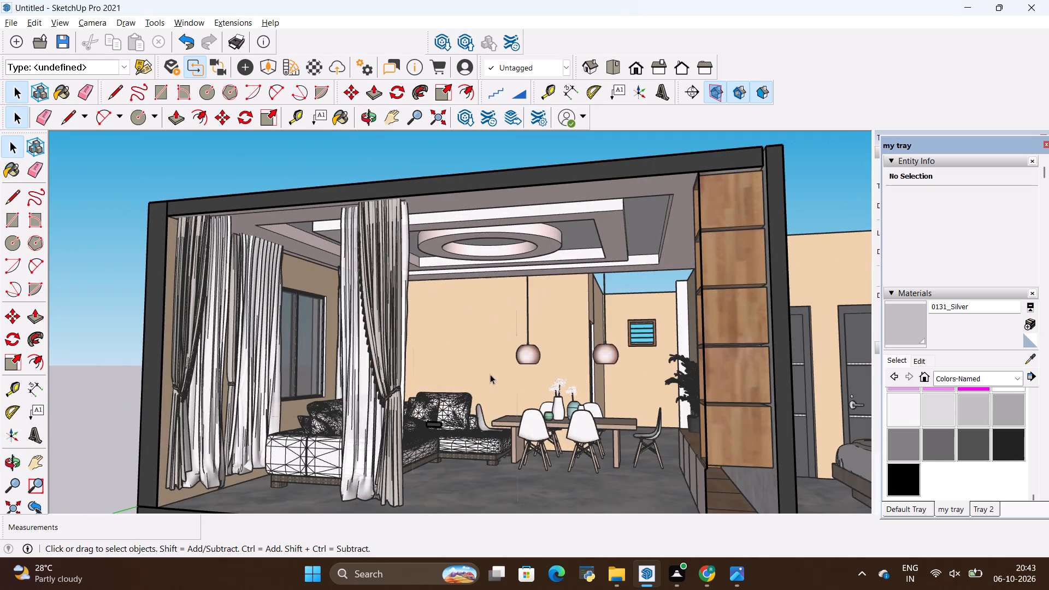
middle_drag(489, 375, 464, 355)
scroll(408, 320, up, 3)
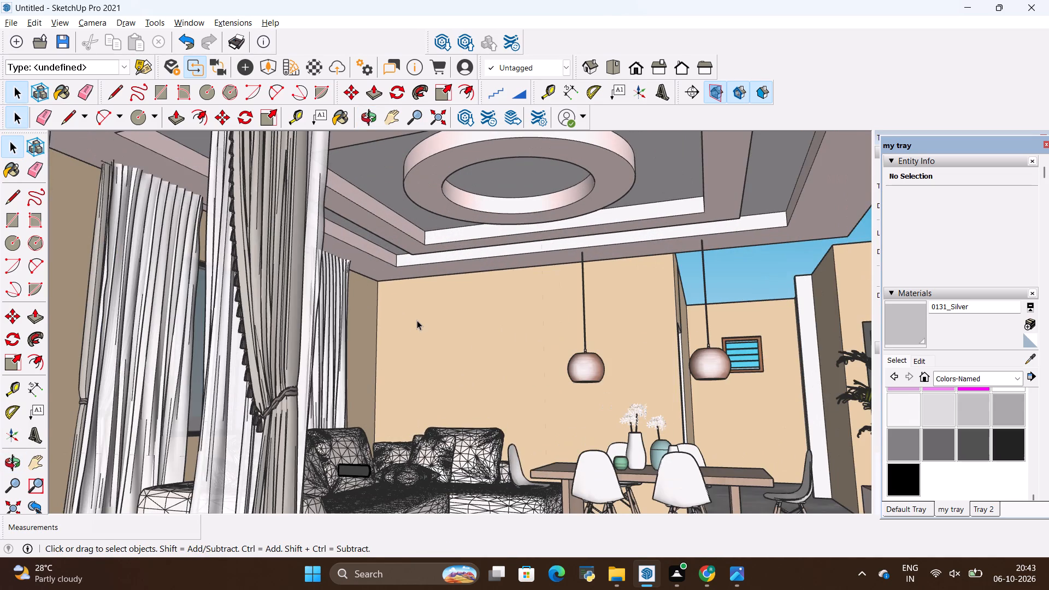
scroll(417, 320, down, 6)
scroll(439, 303, up, 2)
scroll(484, 306, up, 2)
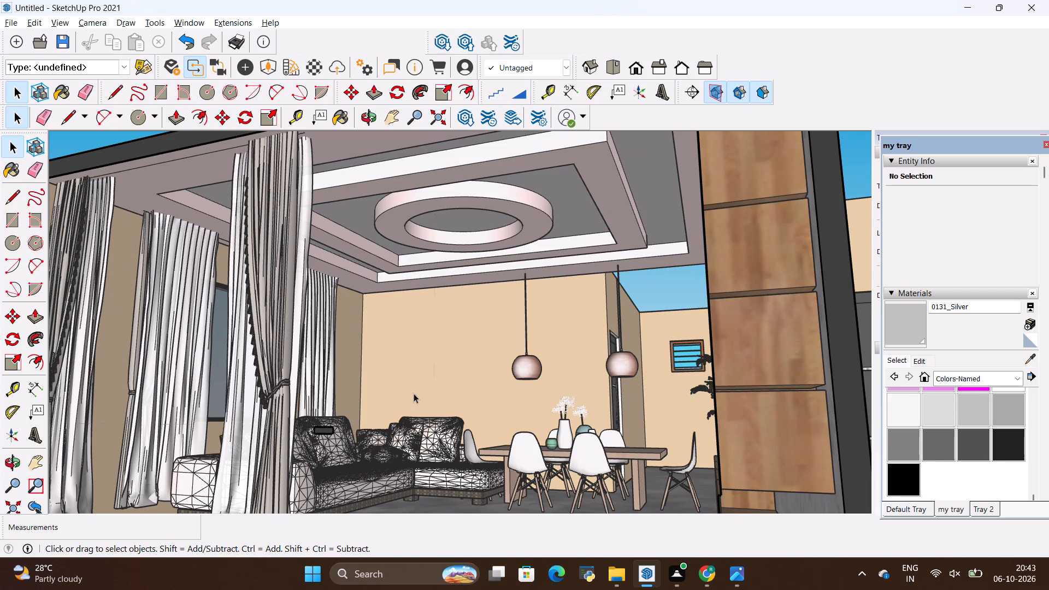
shift+middle_drag(433, 427, 431, 408)
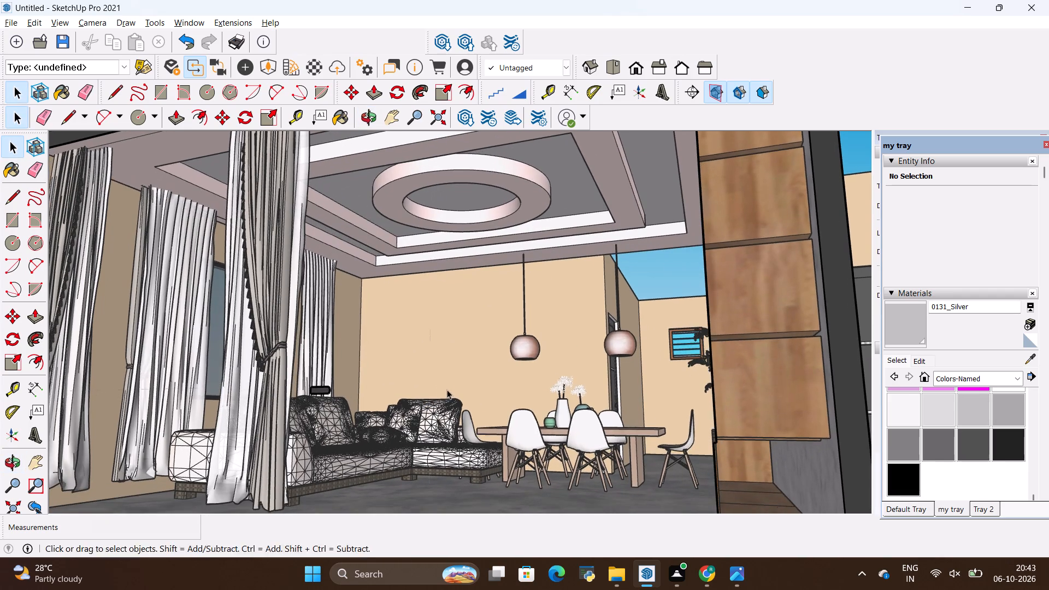
middle_drag(447, 390, 460, 402)
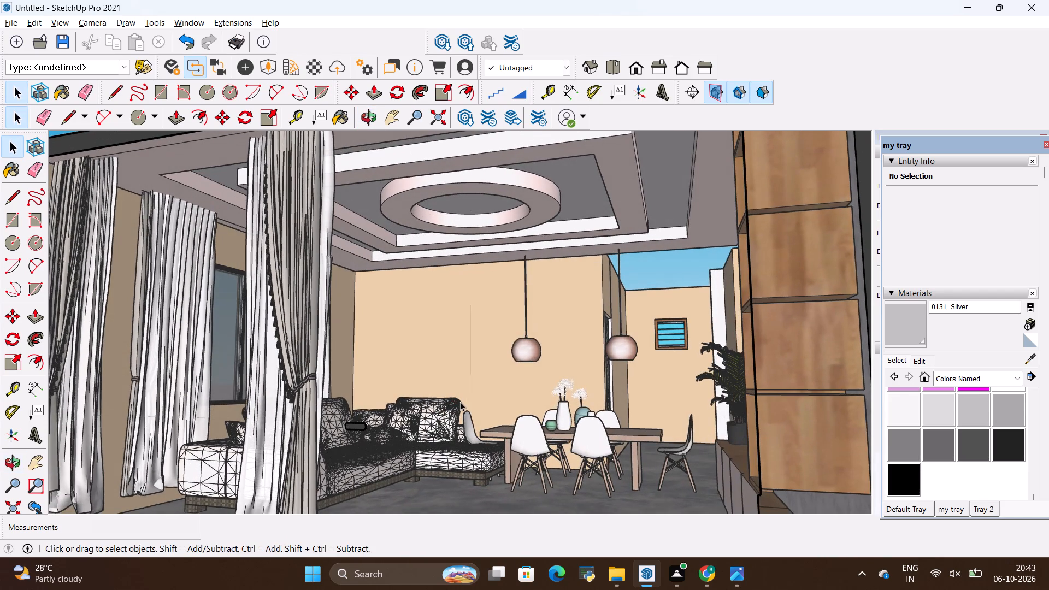
scroll(461, 402, up, 1)
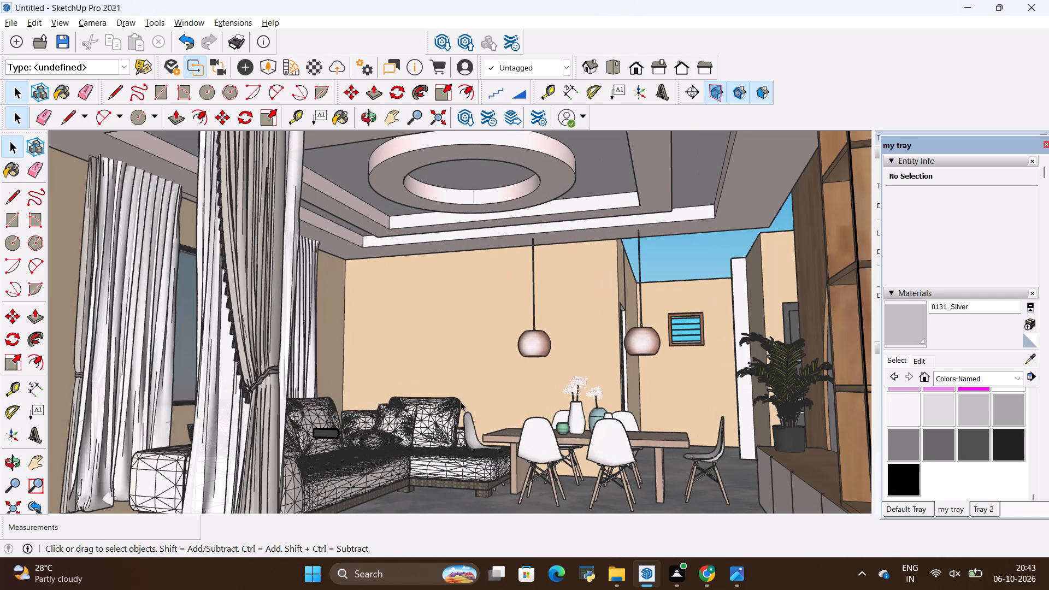
scroll(461, 402, down, 1)
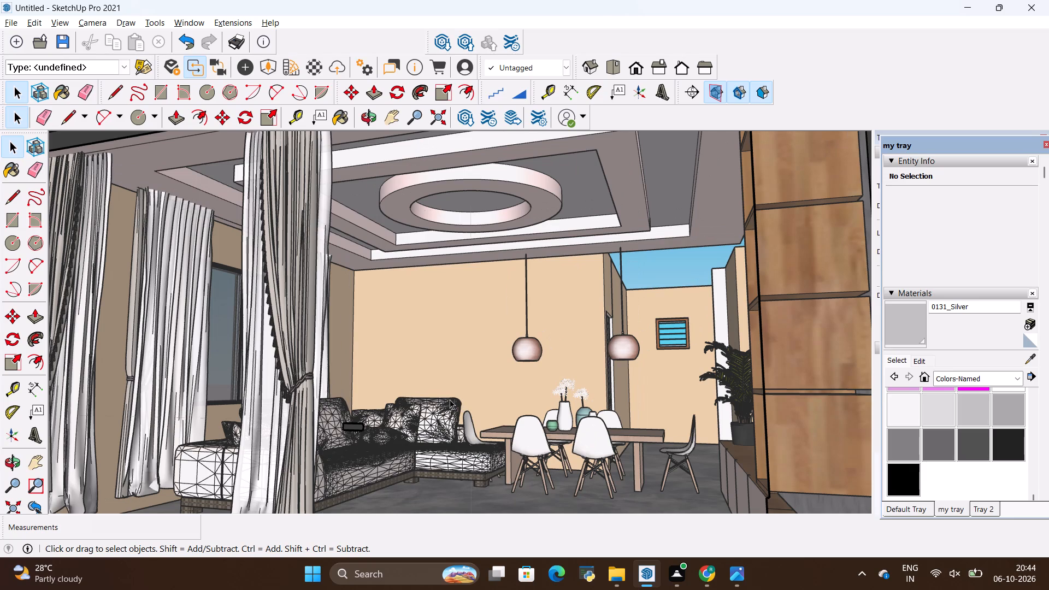
scroll(411, 377, up, 1)
middle_drag(410, 377, 413, 386)
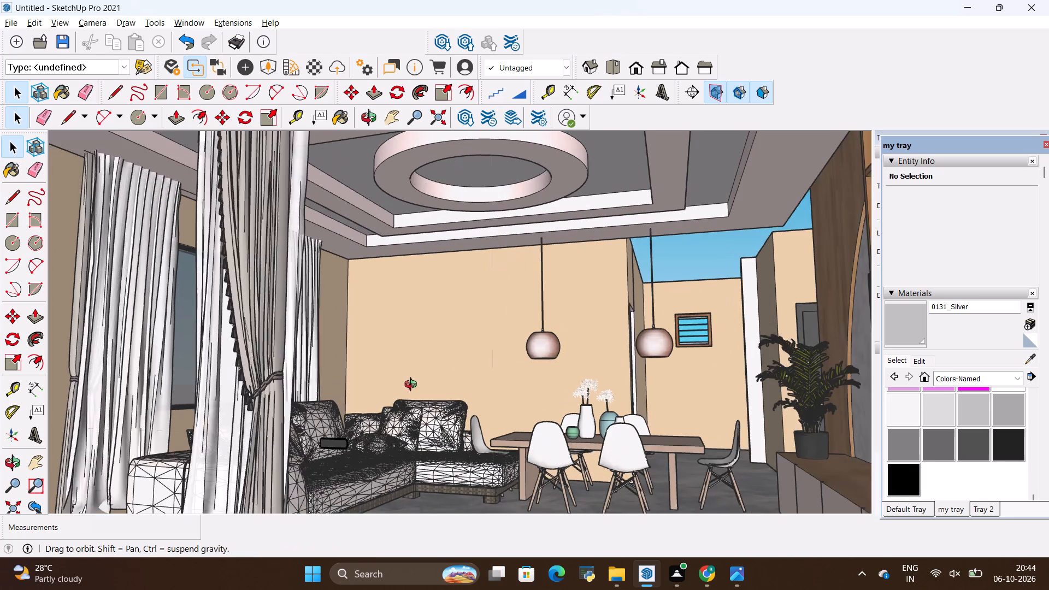
middle_drag(413, 386, 437, 426)
scroll(437, 399, down, 5)
middle_drag(552, 399, 520, 361)
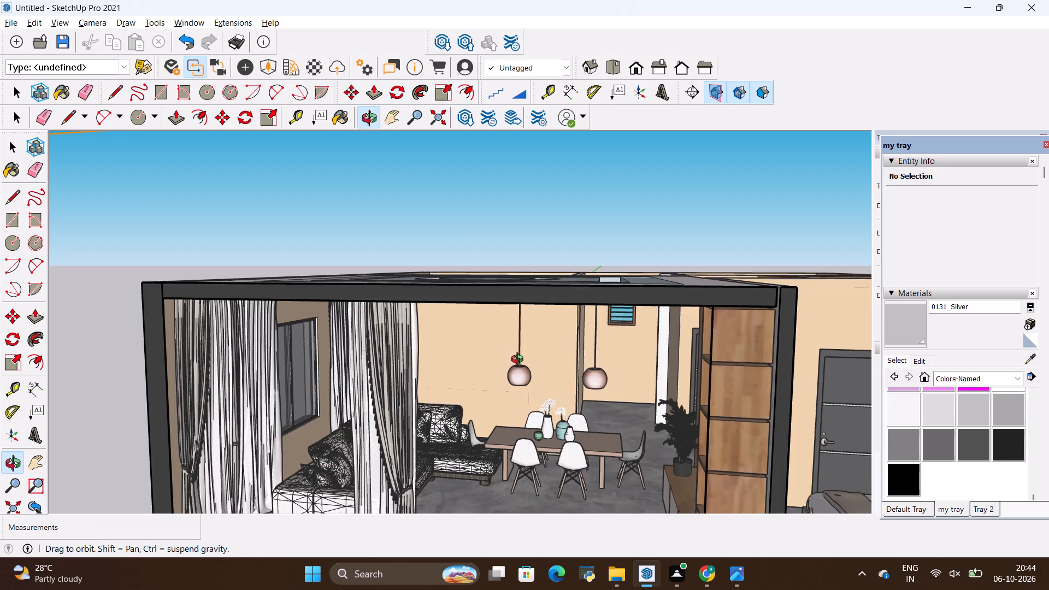
middle_drag(520, 361, 512, 359)
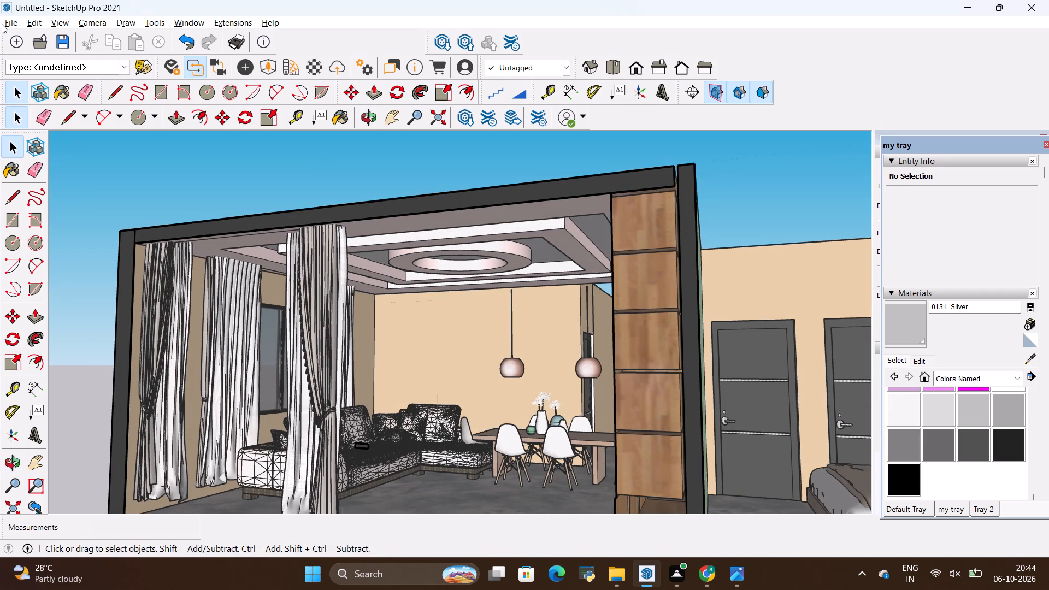
Import the F9 set of three picture frames from Downloads and place it on the living area's back wall above the sofa.
click(3, 23)
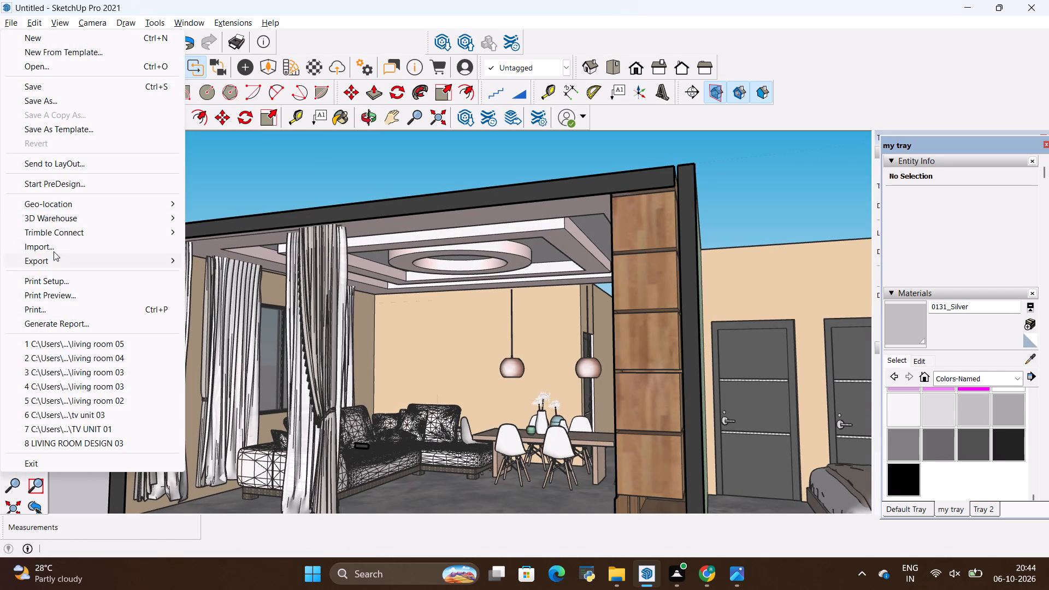
click(54, 247)
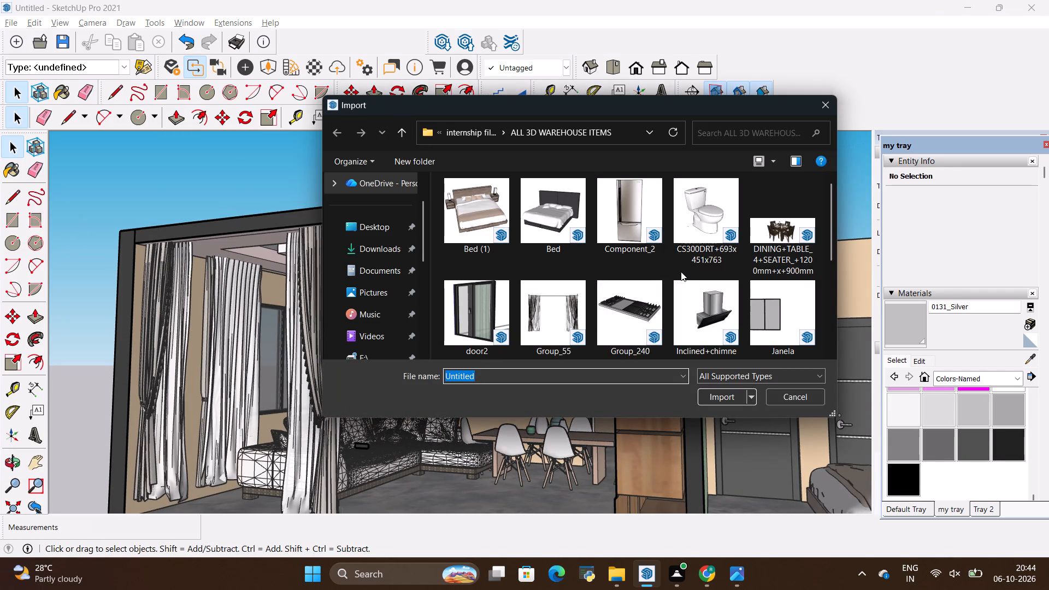
scroll(687, 268, down, 5)
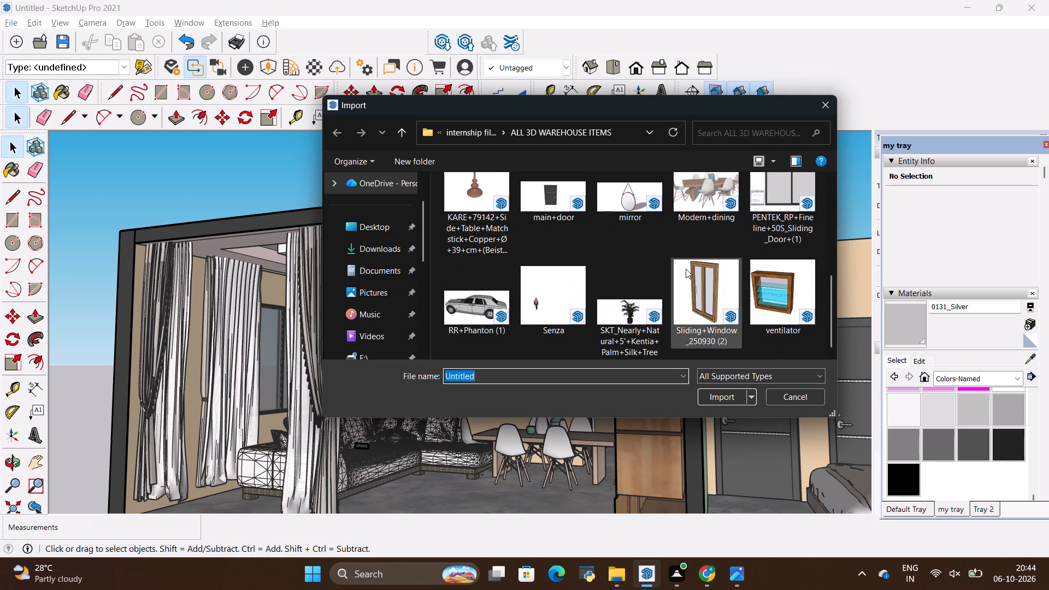
scroll(701, 299, down, 2)
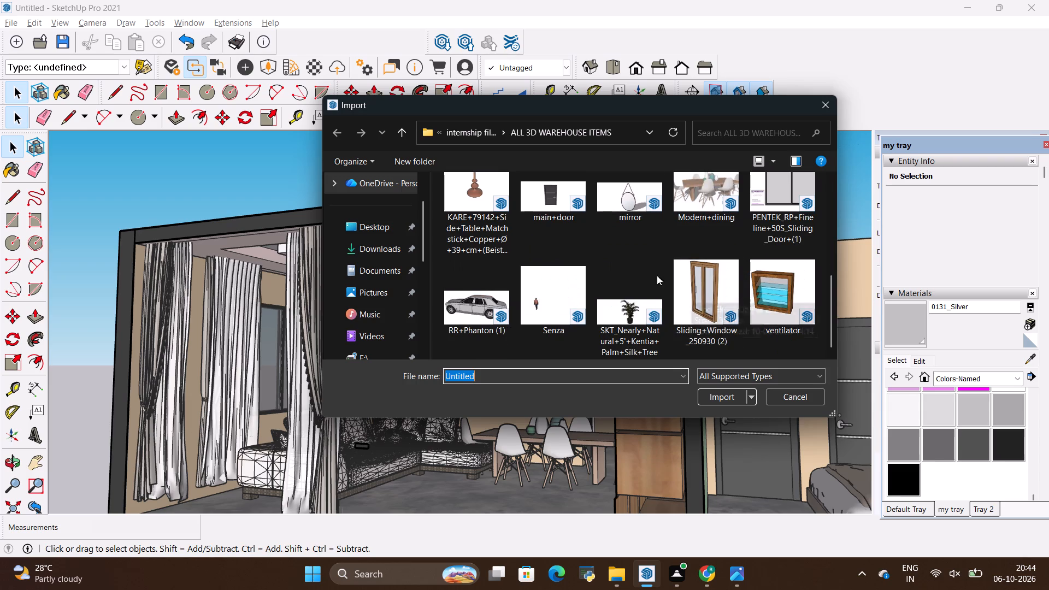
scroll(647, 270, up, 3)
scroll(730, 263, up, 3)
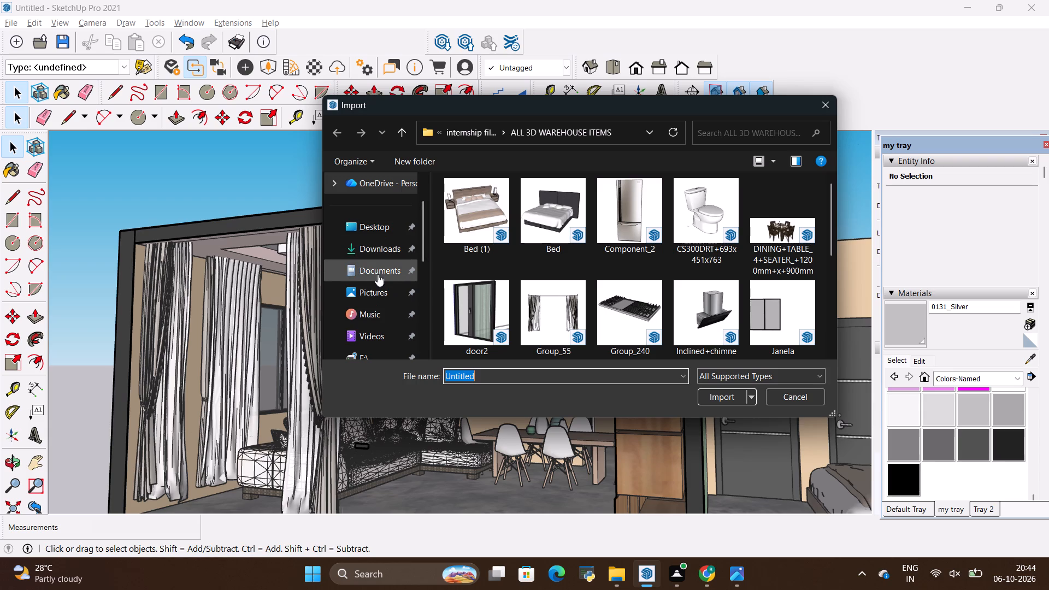
click(378, 253)
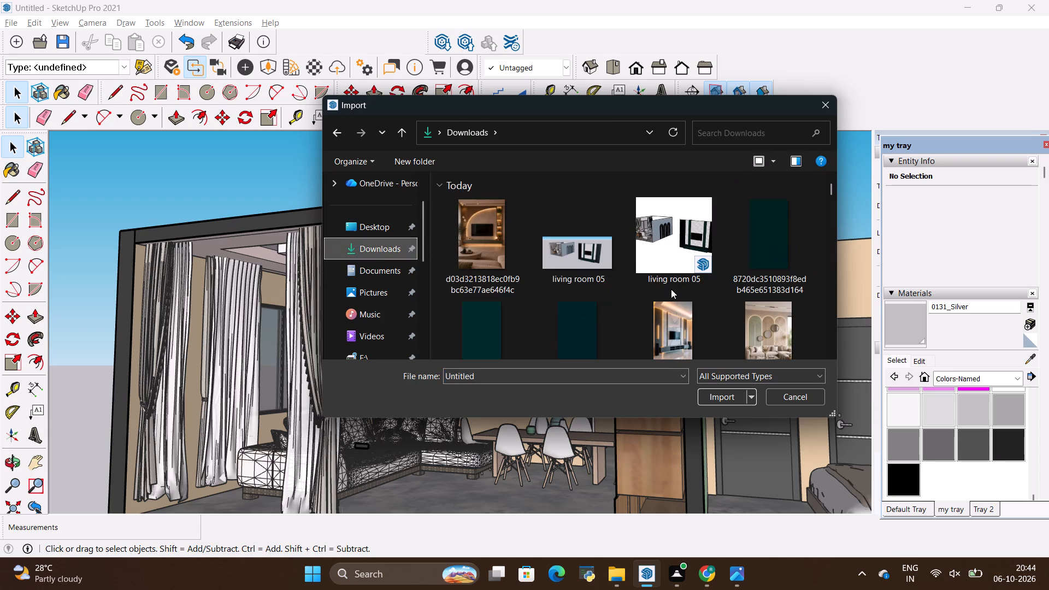
scroll(671, 288, down, 10)
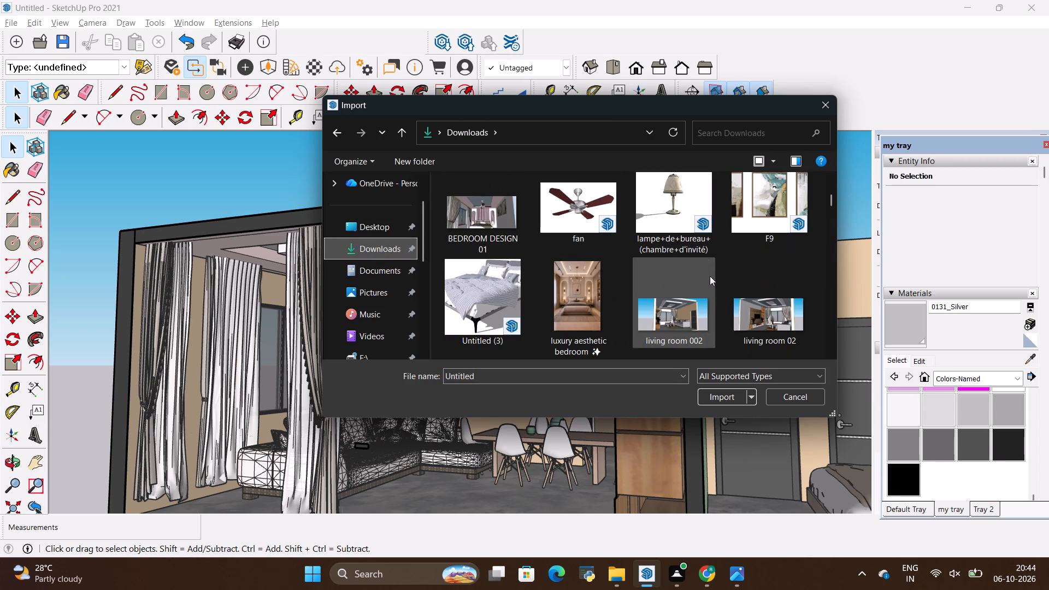
scroll(718, 274, up, 2)
scroll(718, 274, down, 4)
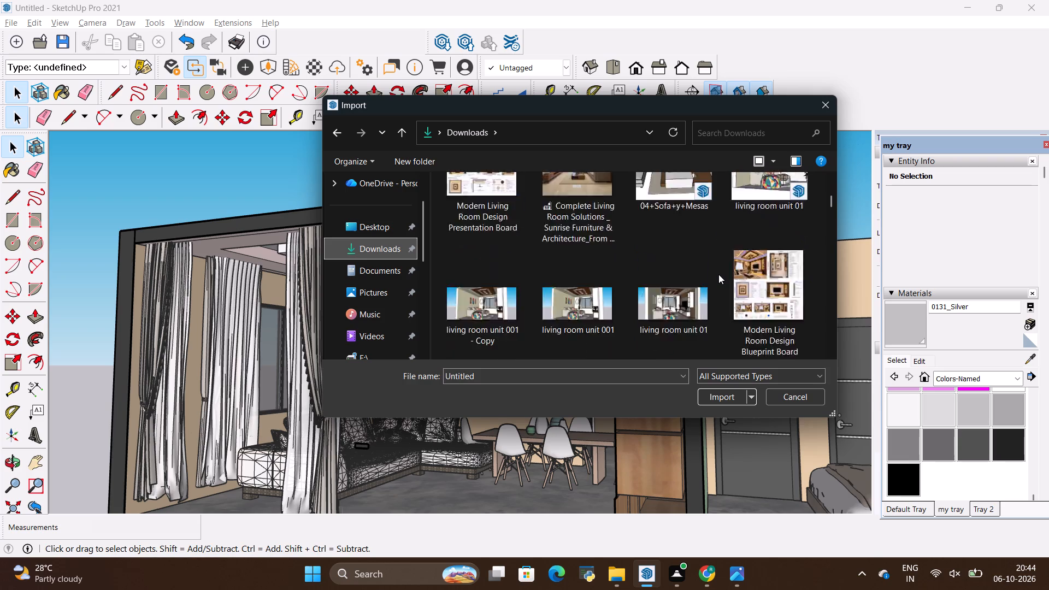
scroll(718, 274, down, 1)
scroll(718, 274, up, 4)
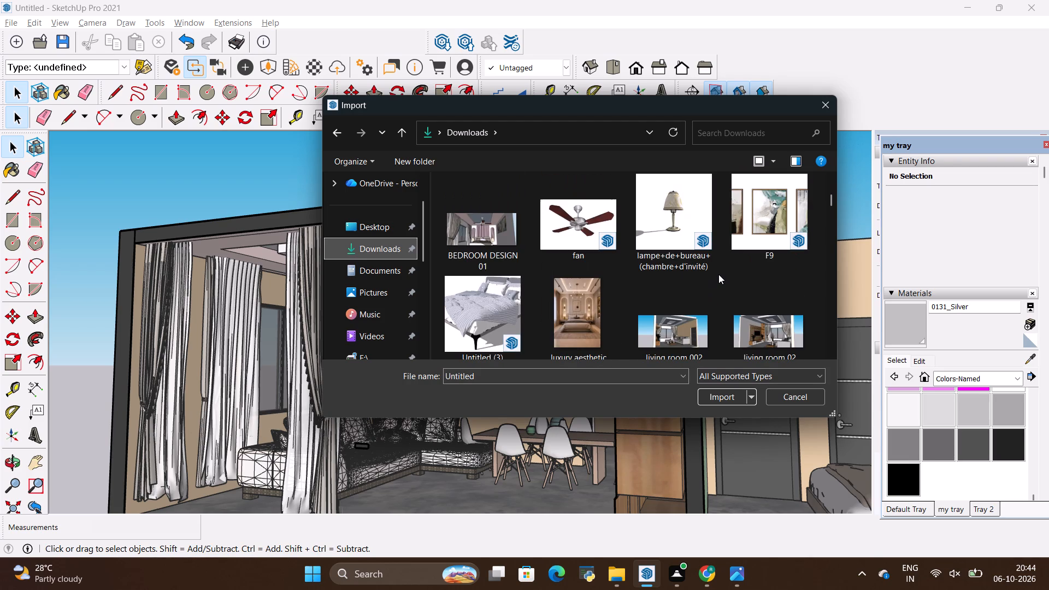
scroll(718, 274, up, 6)
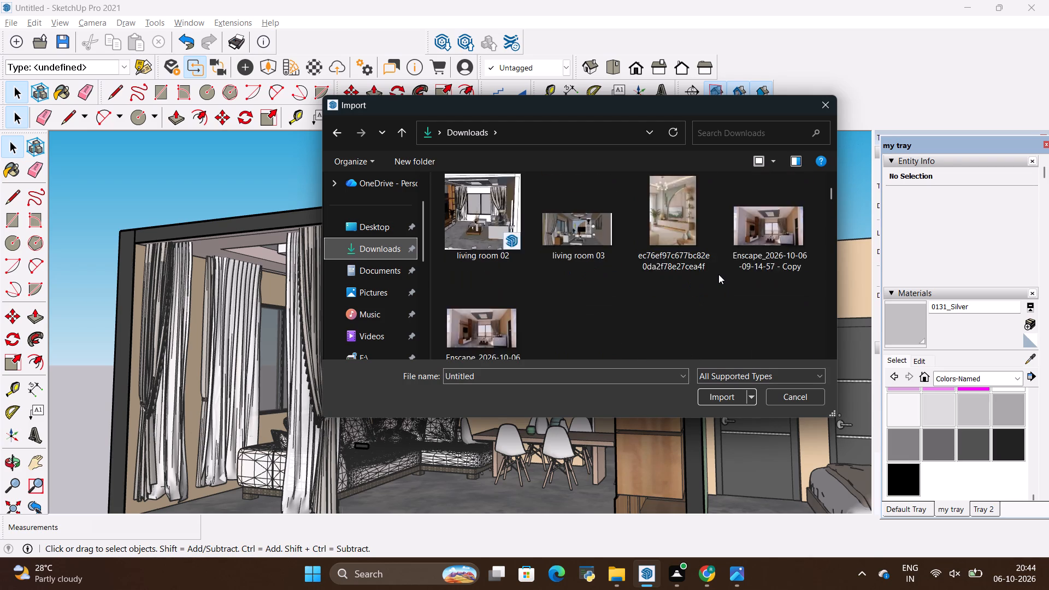
scroll(718, 274, up, 1)
scroll(718, 274, down, 7)
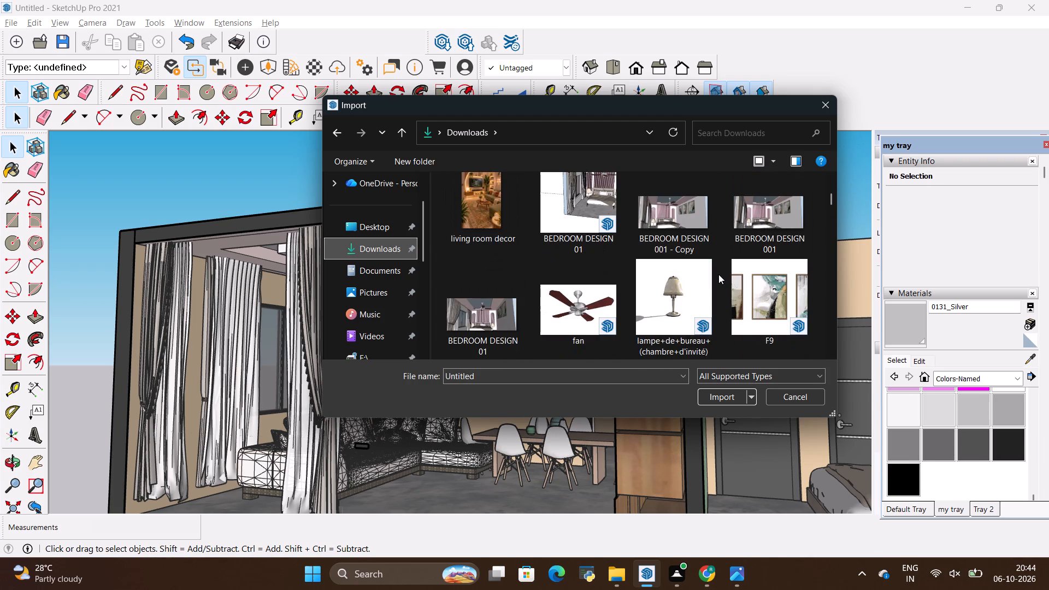
scroll(718, 274, down, 8)
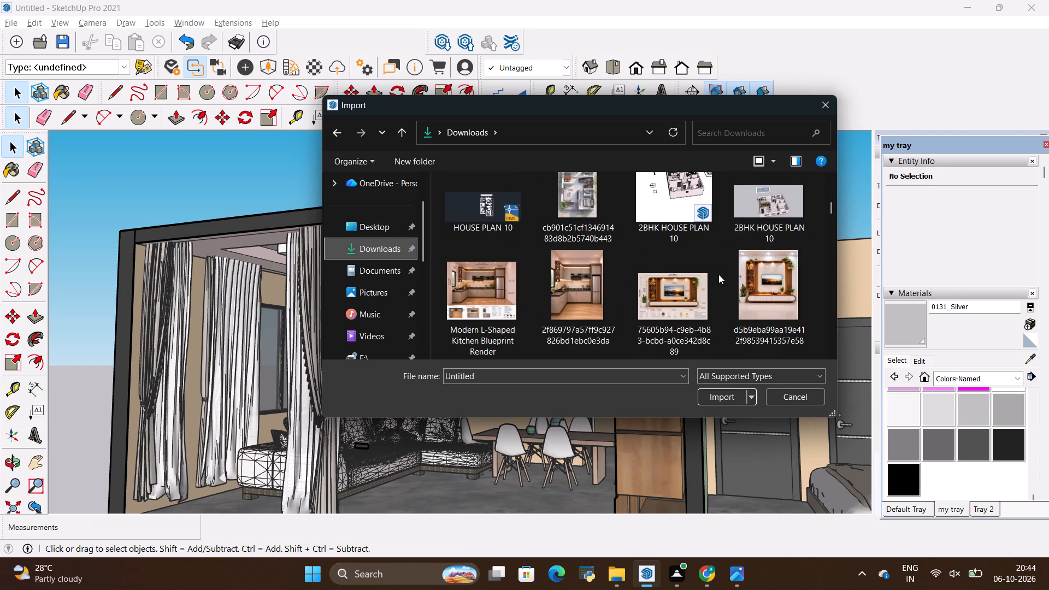
scroll(718, 274, down, 2)
scroll(718, 274, up, 2)
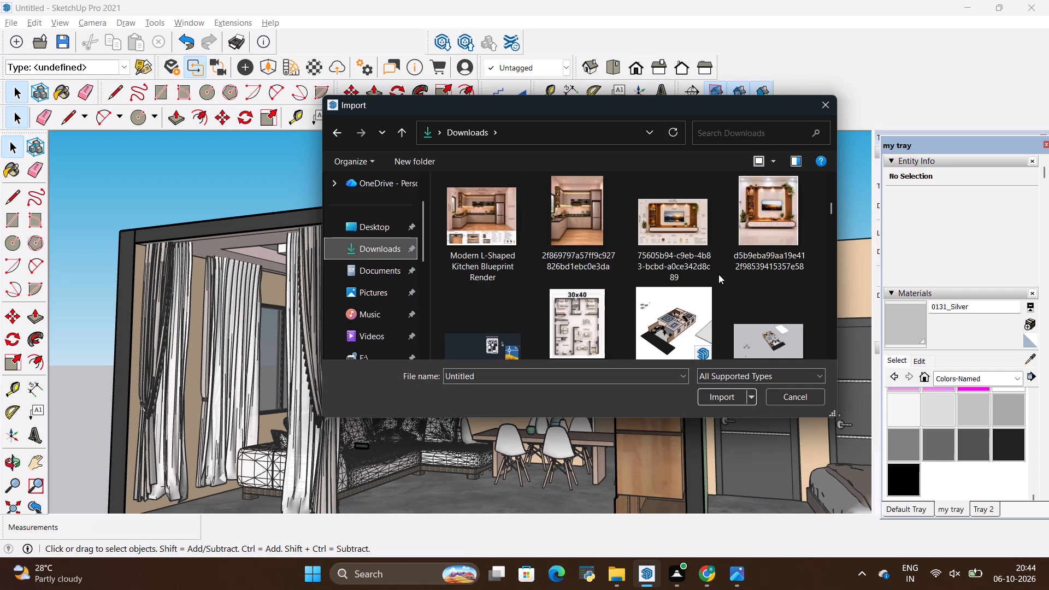
scroll(718, 274, up, 5)
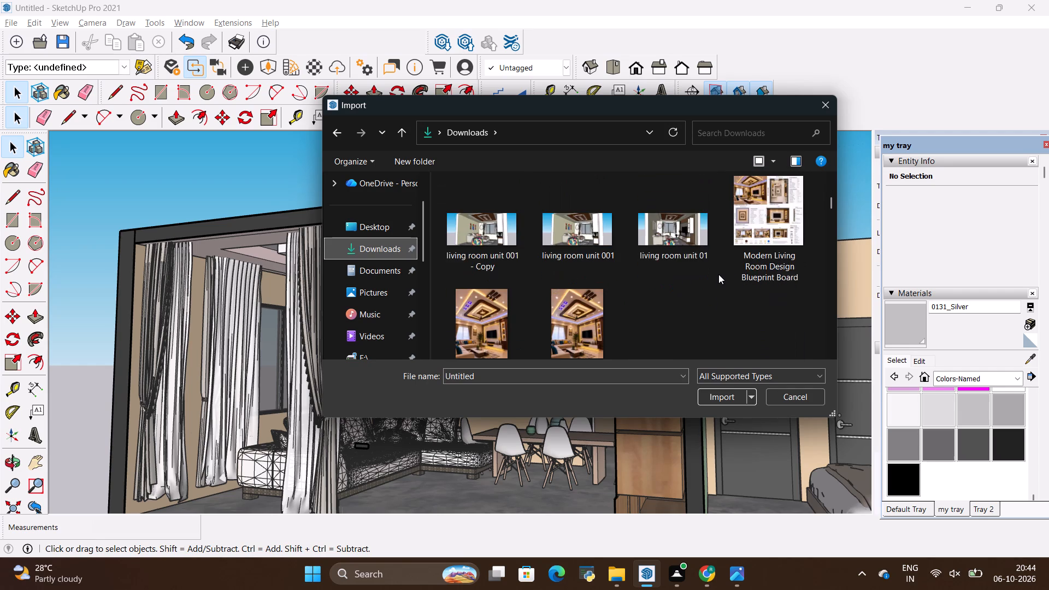
scroll(718, 274, up, 3)
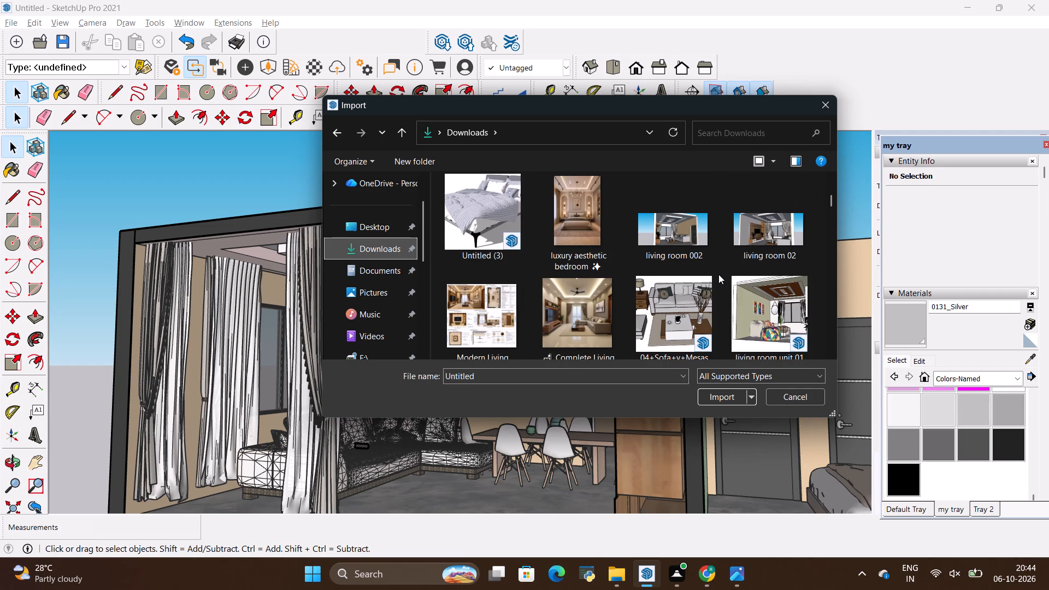
scroll(718, 274, down, 2)
scroll(718, 274, up, 2)
click(763, 230)
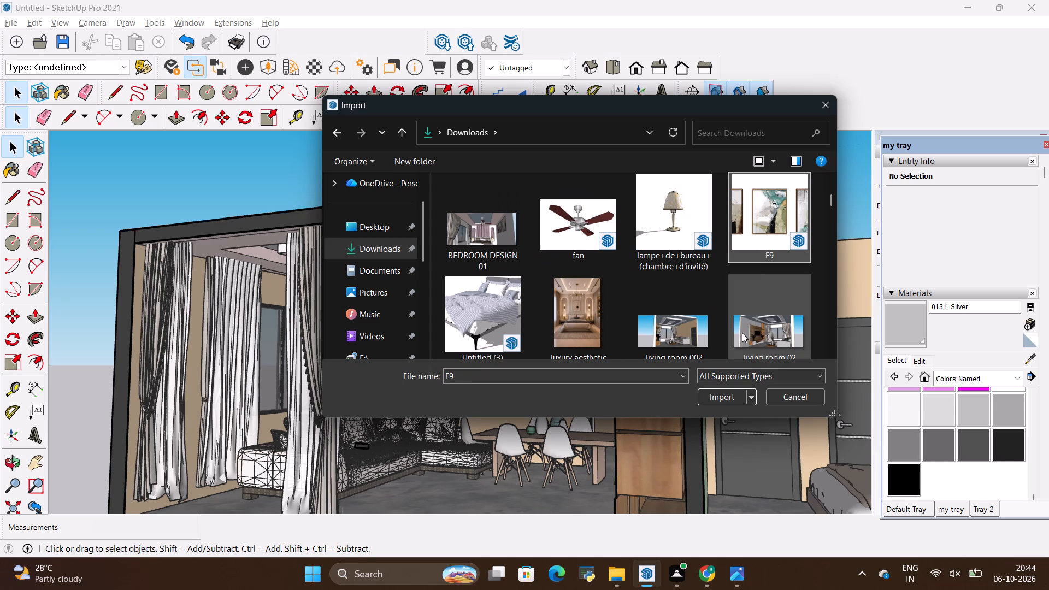
click(724, 396)
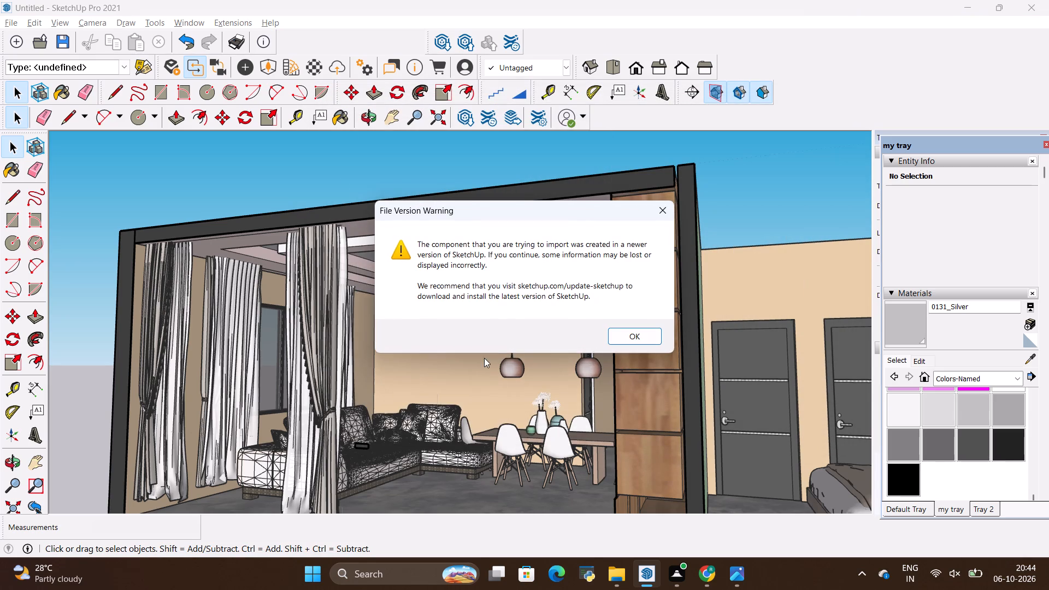
click(635, 337)
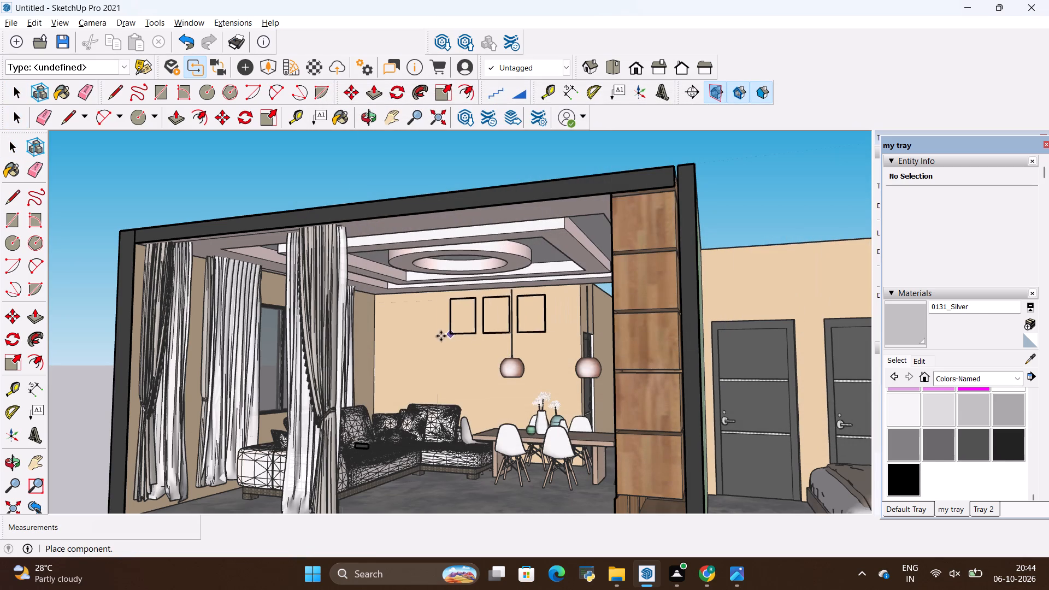
click(403, 352)
scroll(480, 314, up, 5)
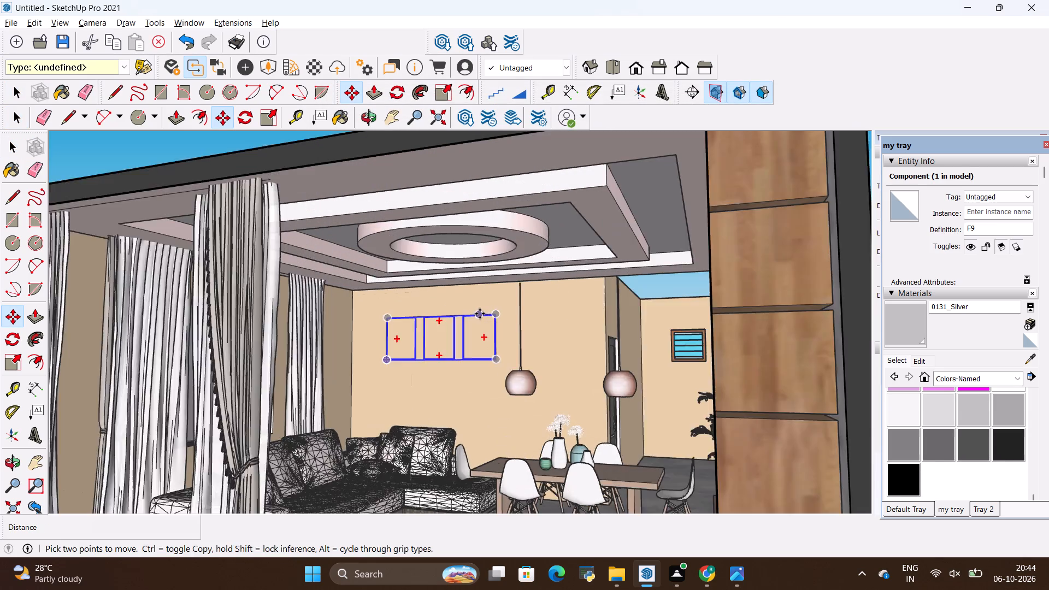
scroll(480, 314, up, 9)
scroll(426, 339, up, 3)
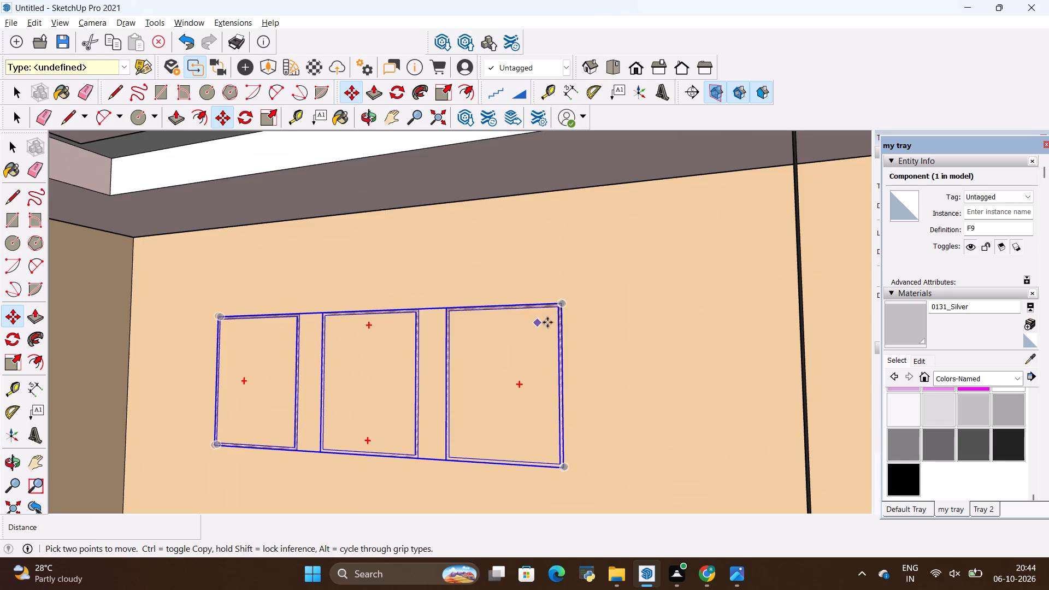
Move the set of three picture frames out of the living area's back wall onto its visible face, near the window-side corner.
scroll(549, 322, up, 1)
middle_drag(549, 322, 369, 354)
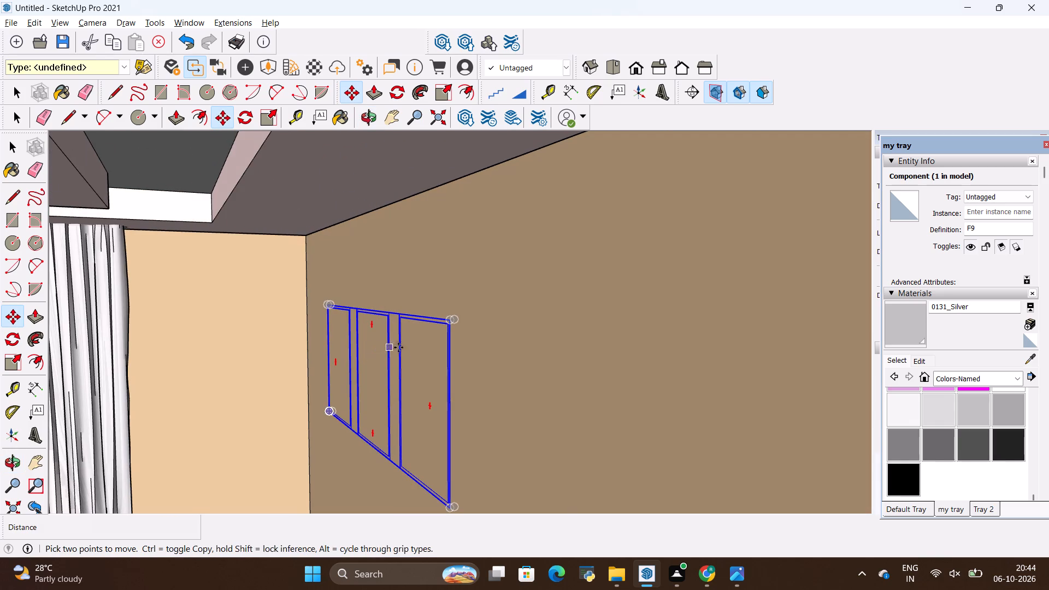
middle_drag(489, 371, 487, 315)
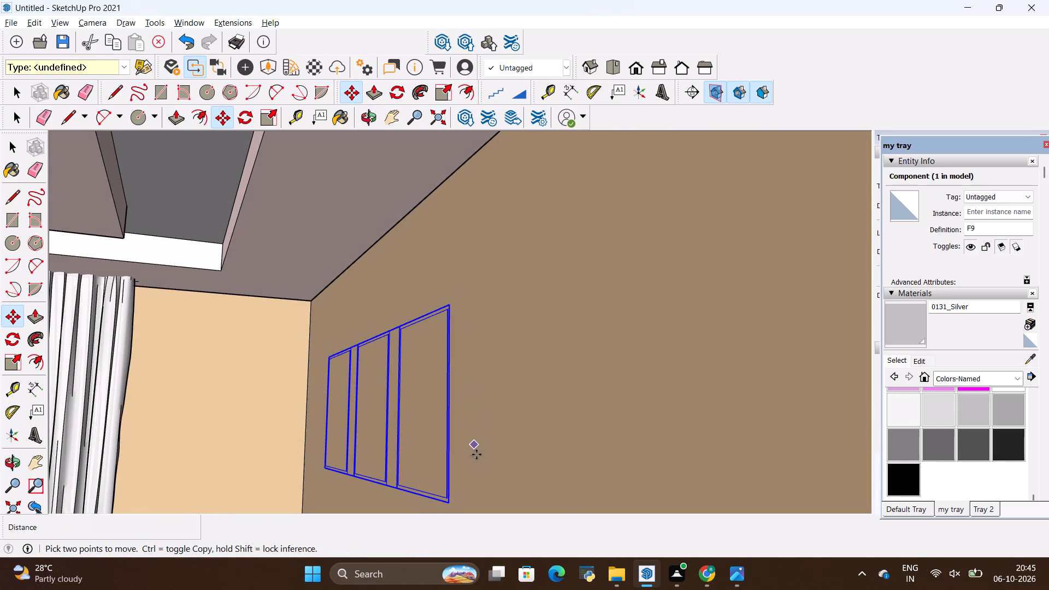
shift+middle_drag(478, 457, 486, 406)
key(m)
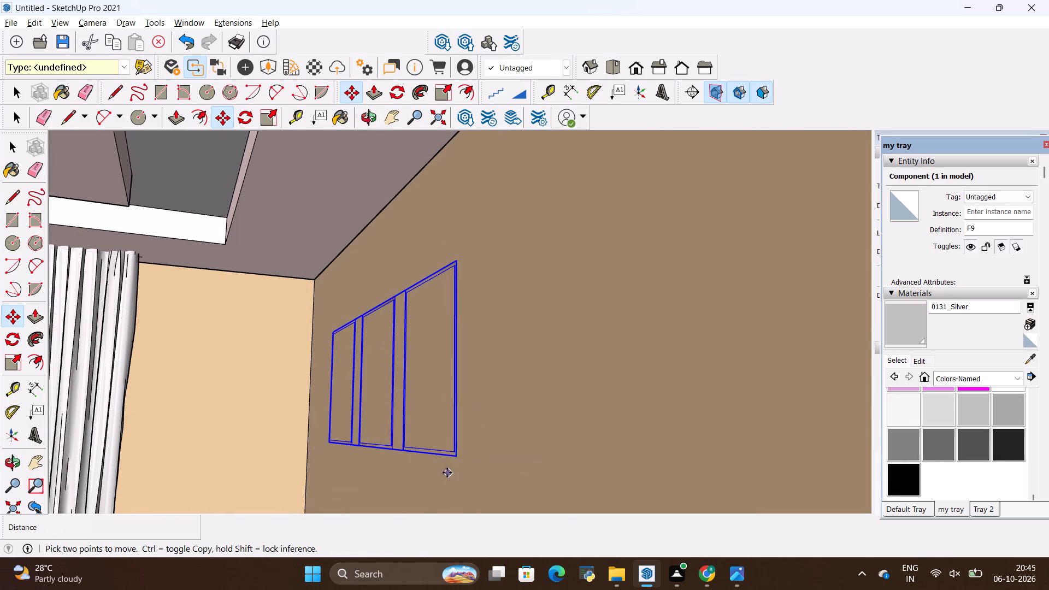
click(454, 462)
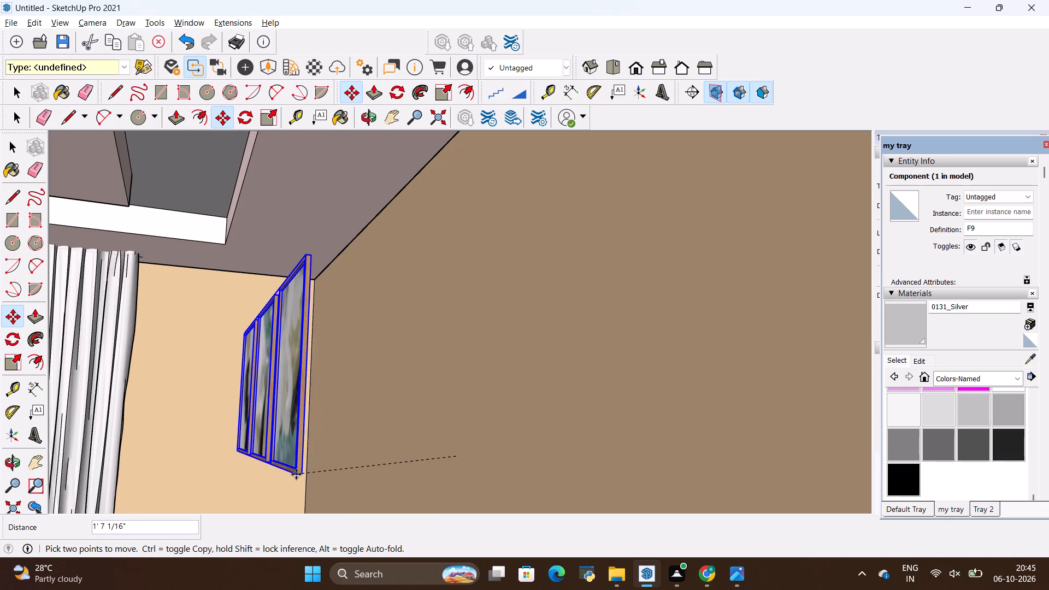
click(296, 474)
middle_drag(444, 385, 454, 450)
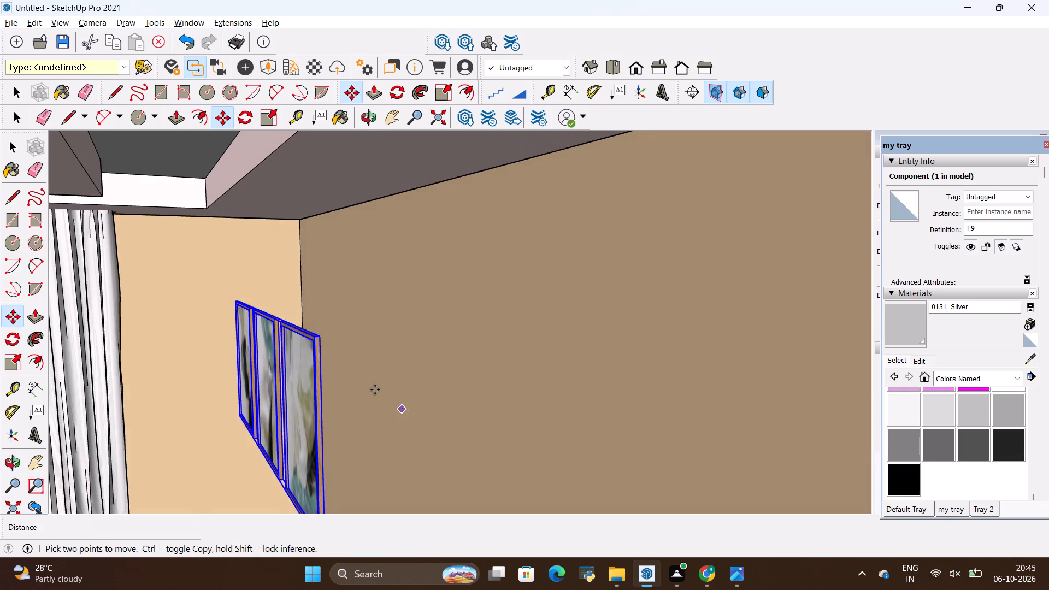
scroll(302, 329, up, 7)
click(305, 375)
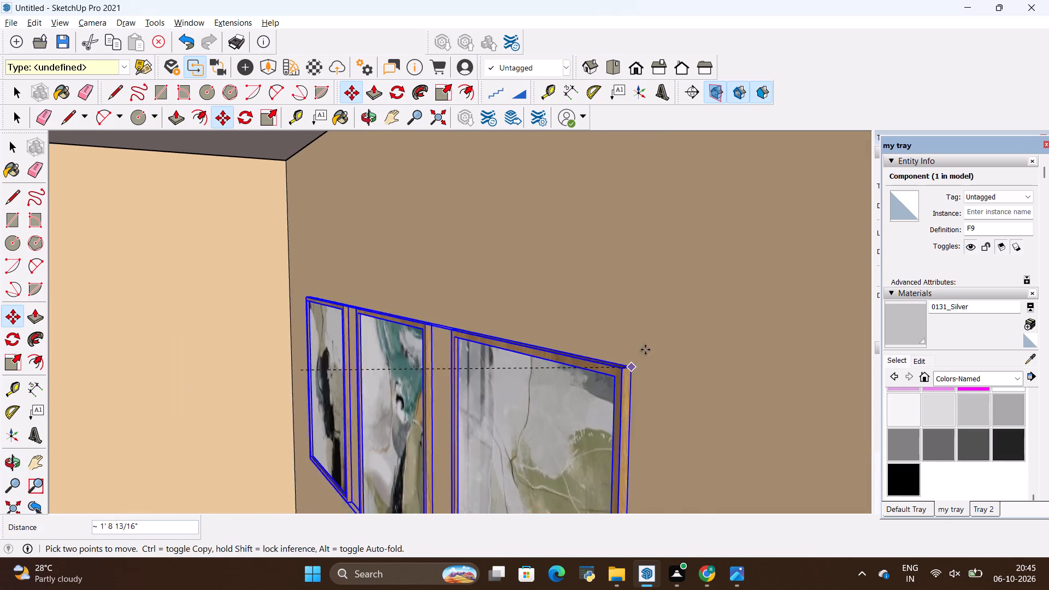
click(719, 246)
scroll(464, 264, down, 5)
scroll(663, 257, down, 5)
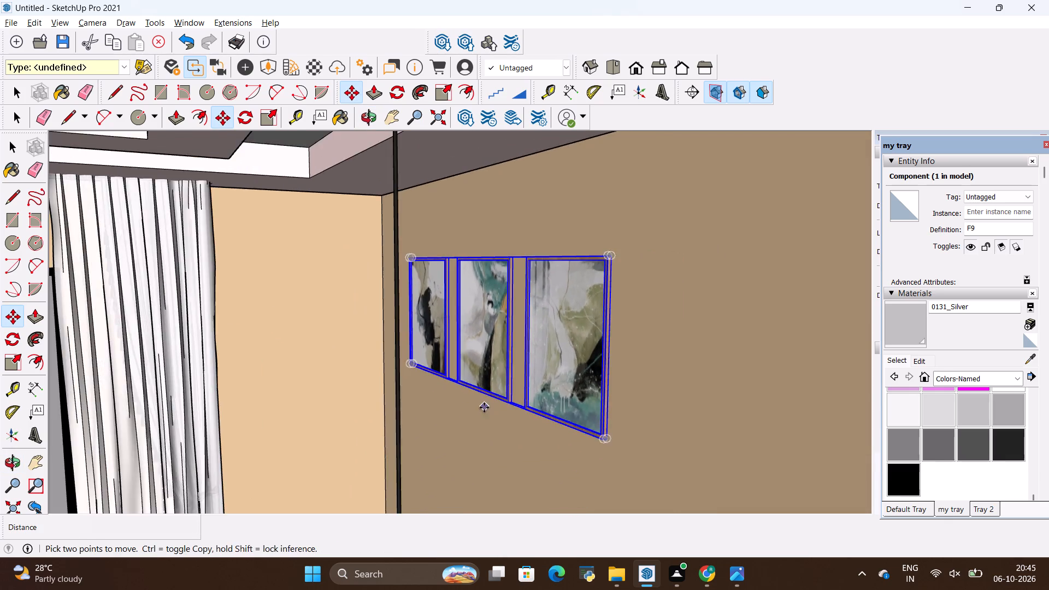
middle_drag(485, 410, 550, 395)
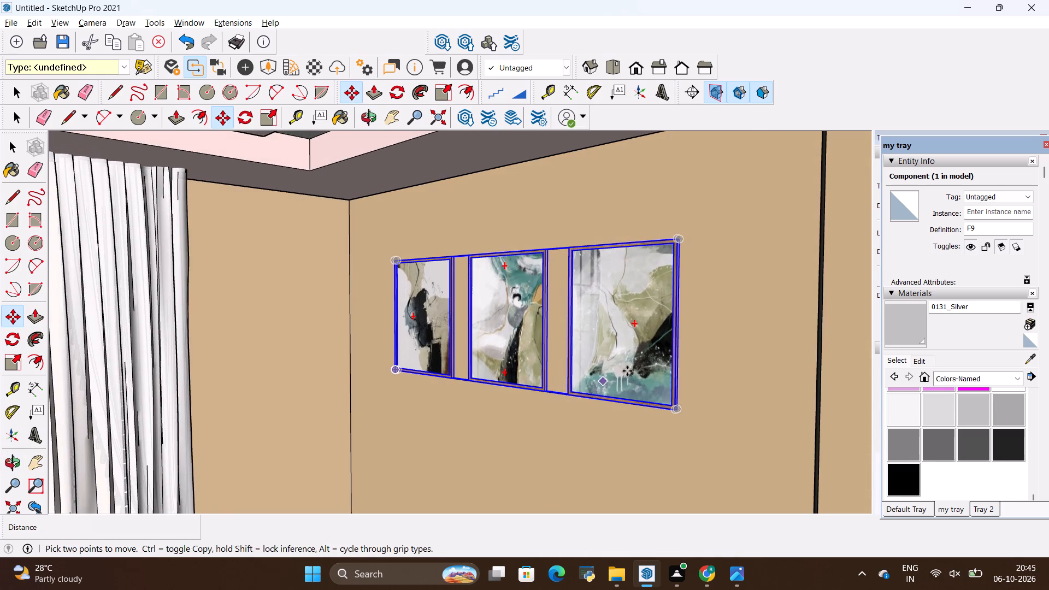
Scale the set of three picture frames up uniformly from its upper corner by about 1.22.
key(s)
scroll(673, 298, up, 18)
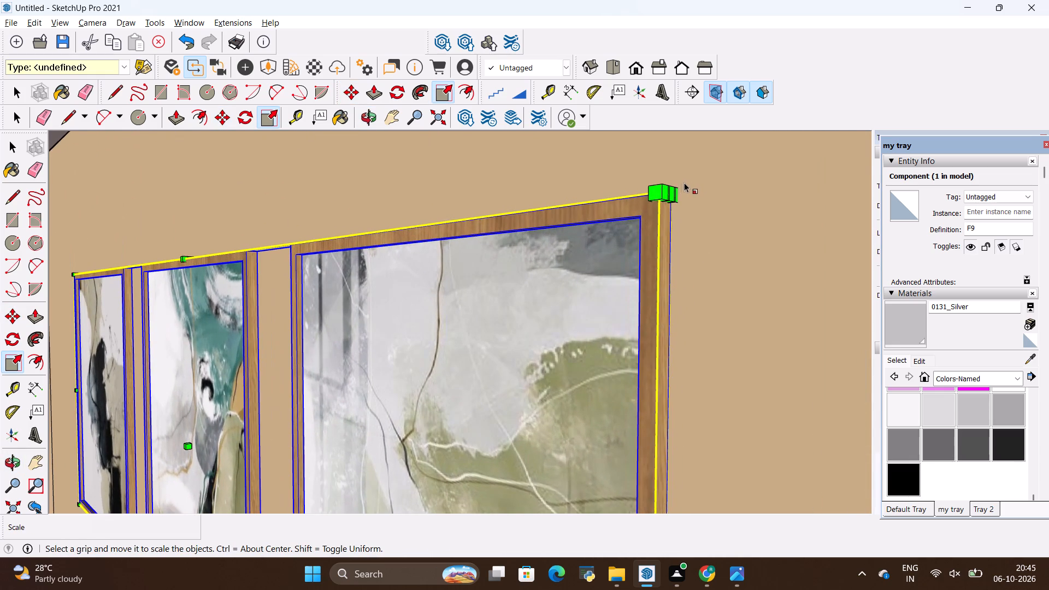
scroll(669, 193, up, 6)
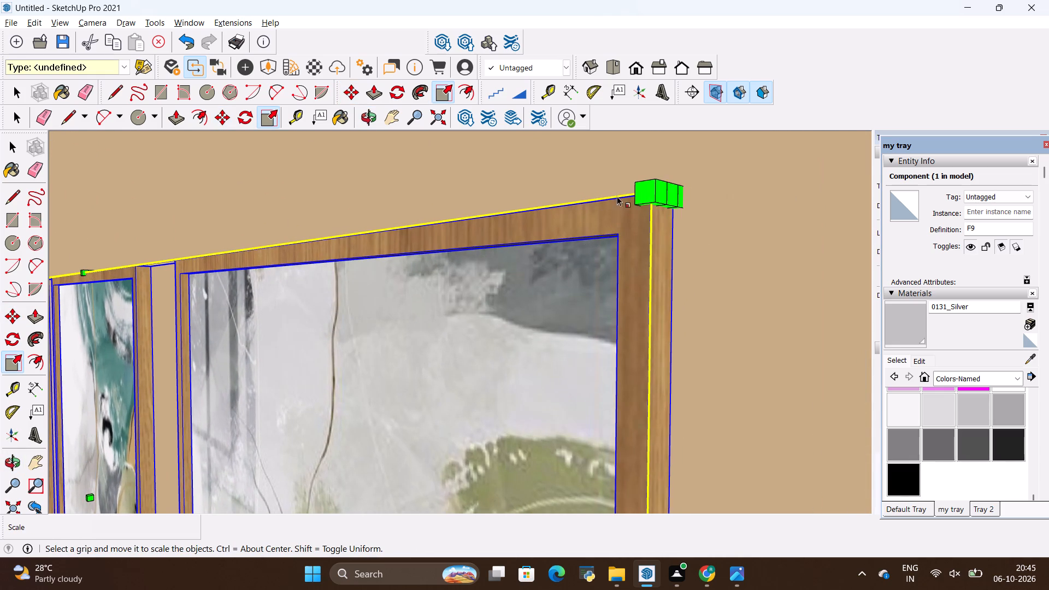
scroll(671, 194, up, 4)
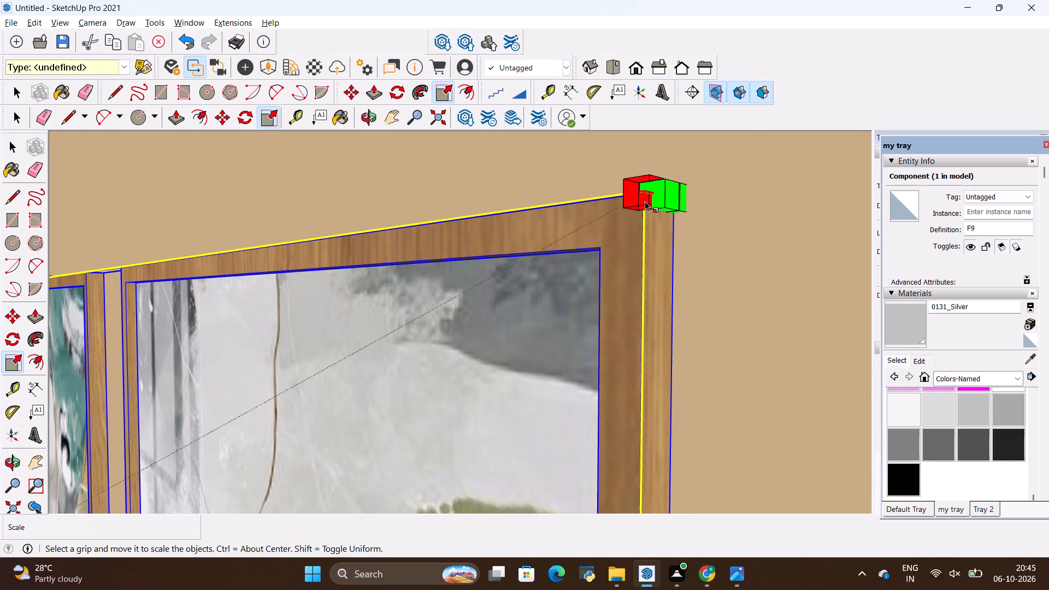
middle_drag(641, 226, 563, 280)
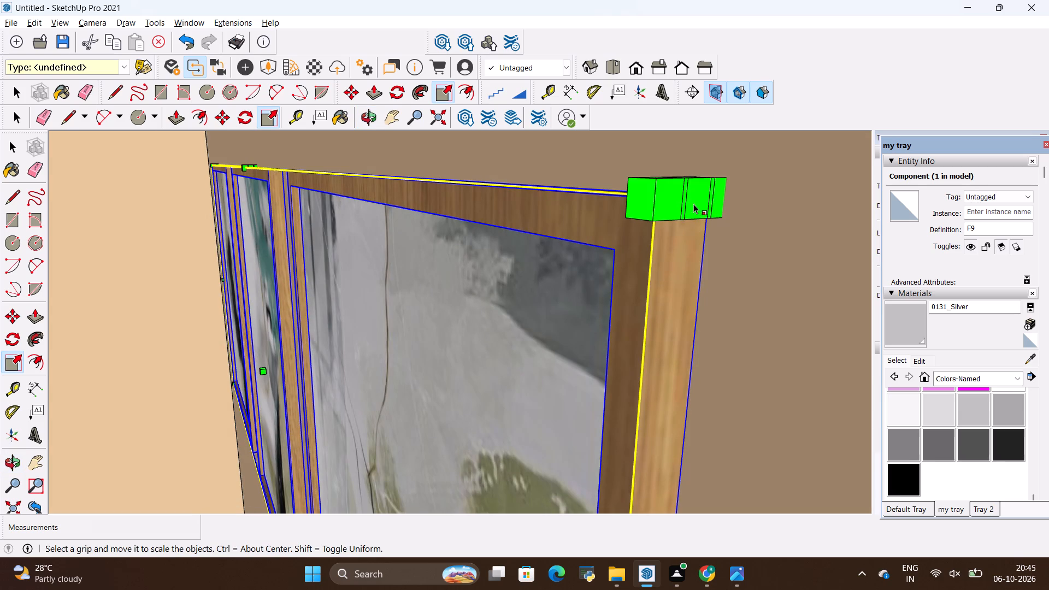
click(699, 198)
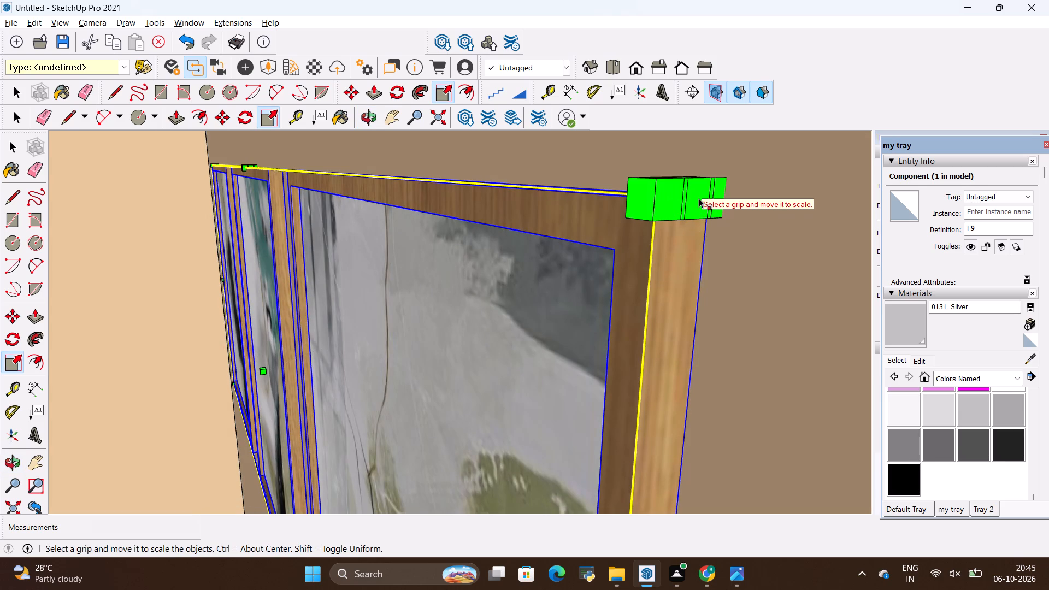
scroll(600, 284, down, 5)
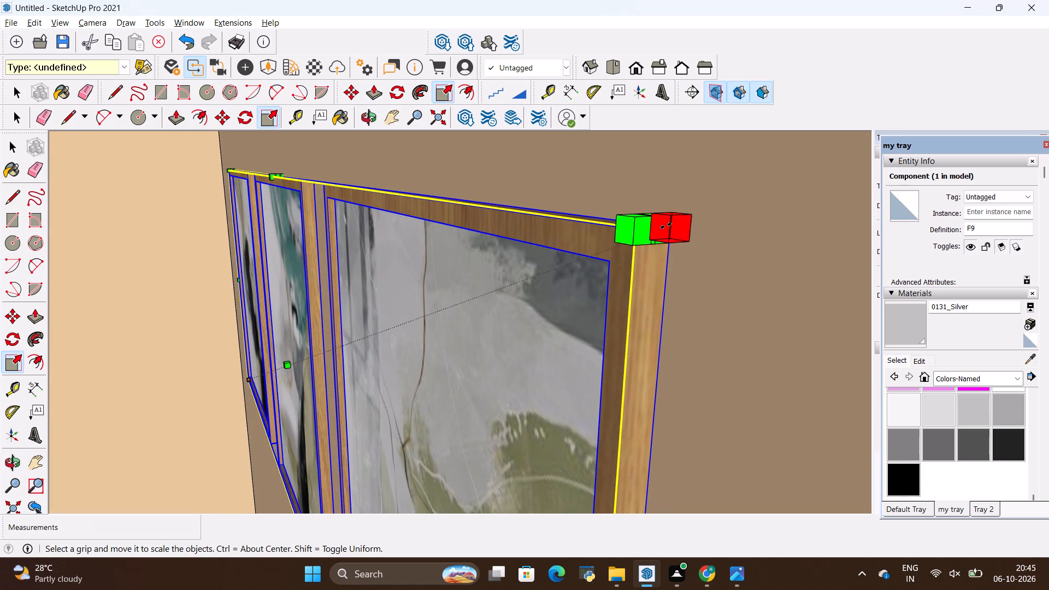
click(665, 226)
scroll(850, 211, down, 15)
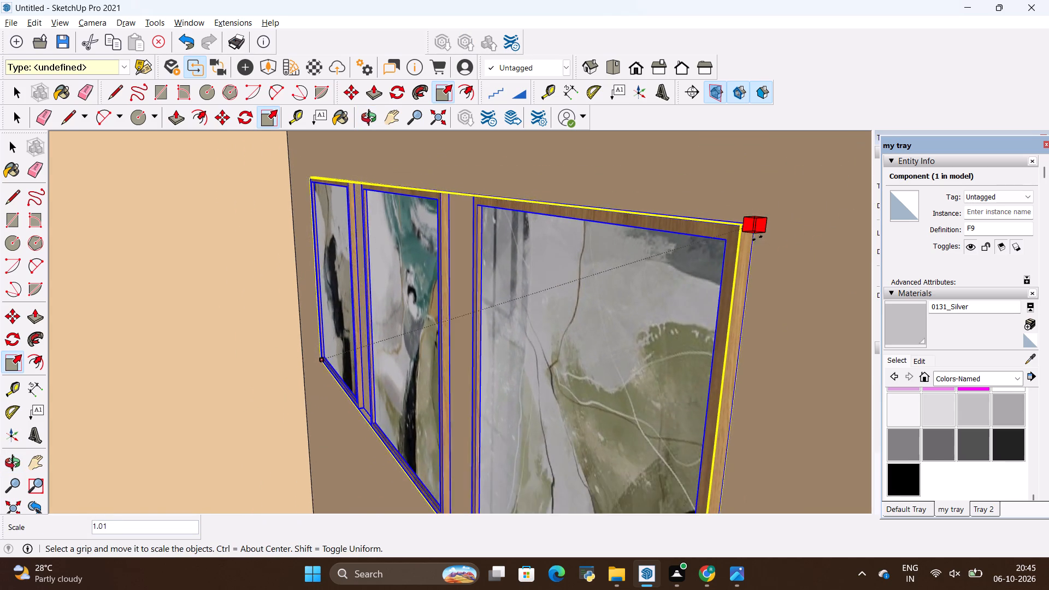
scroll(757, 238, down, 9)
middle_drag(675, 282, 797, 241)
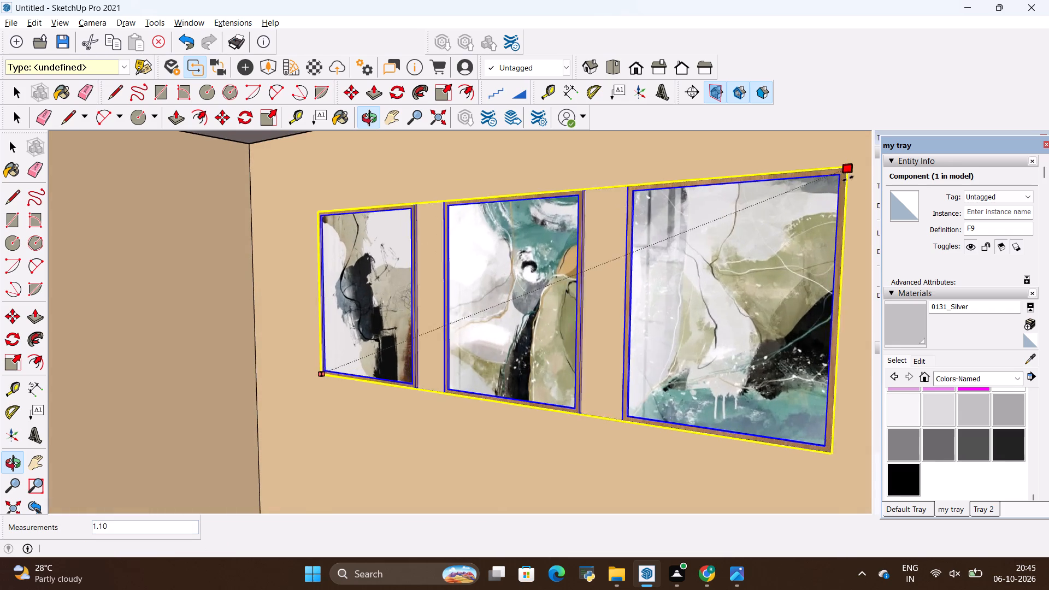
scroll(679, 209, down, 11)
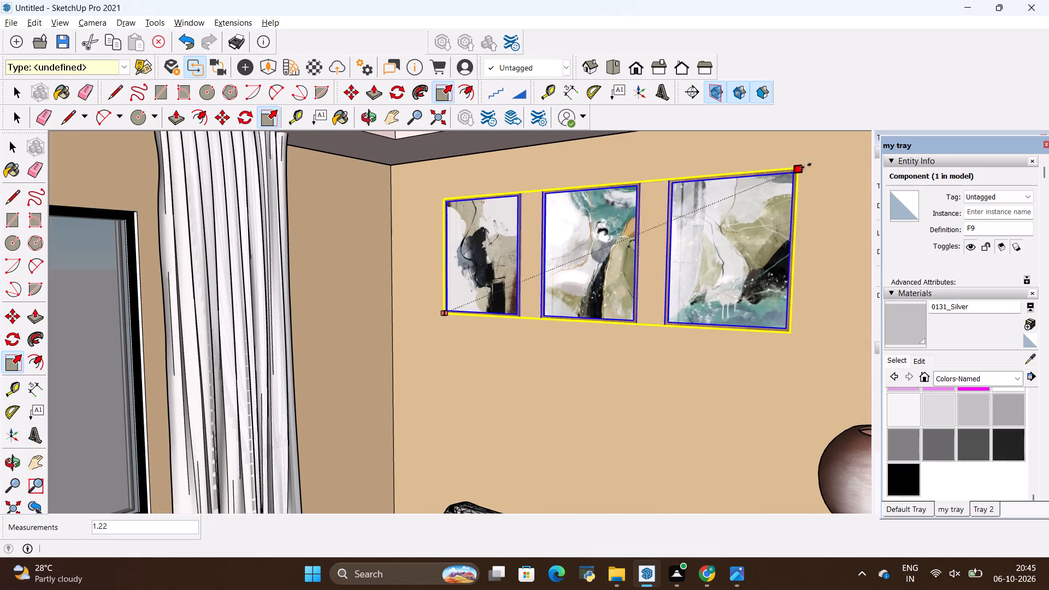
click(811, 166)
scroll(637, 312, down, 5)
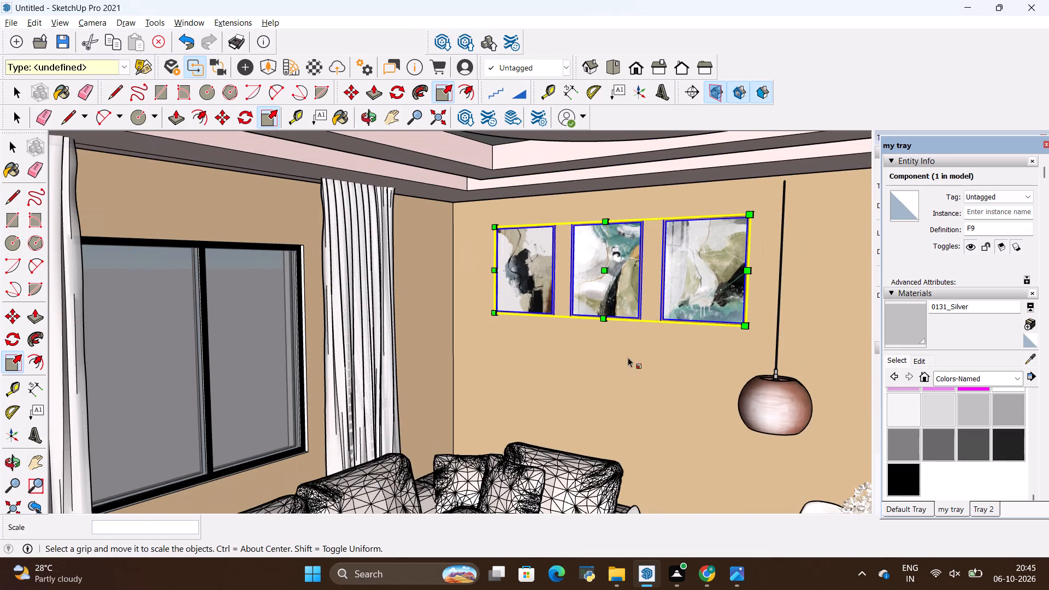
Stretch the picture frame set from its lower corner by about 1.06 in width and 1.07 in height.
middle_drag(629, 361, 537, 347)
scroll(700, 272, up, 3)
scroll(711, 357, up, 14)
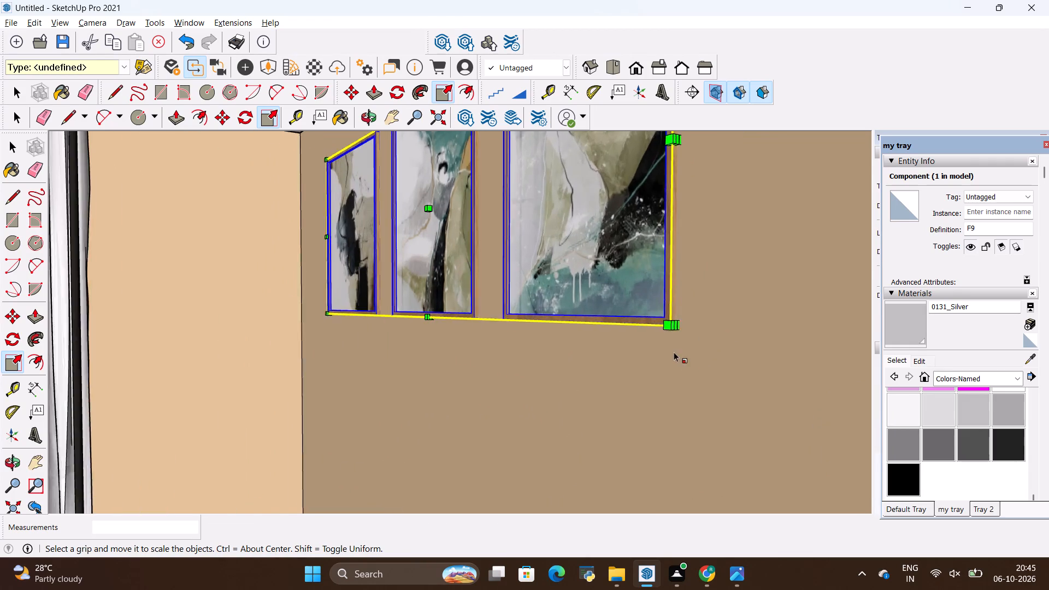
scroll(674, 352, up, 7)
click(675, 307)
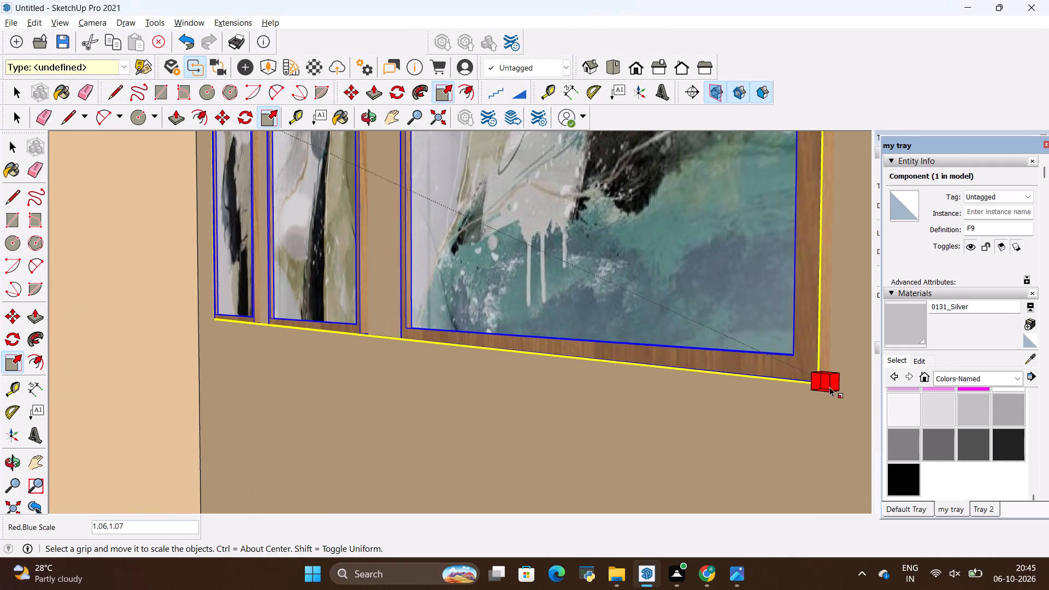
click(829, 387)
scroll(647, 362, down, 6)
middle_drag(563, 400, 768, 333)
scroll(693, 324, down, 11)
middle_drag(682, 332, 696, 382)
key(space)
click(712, 362)
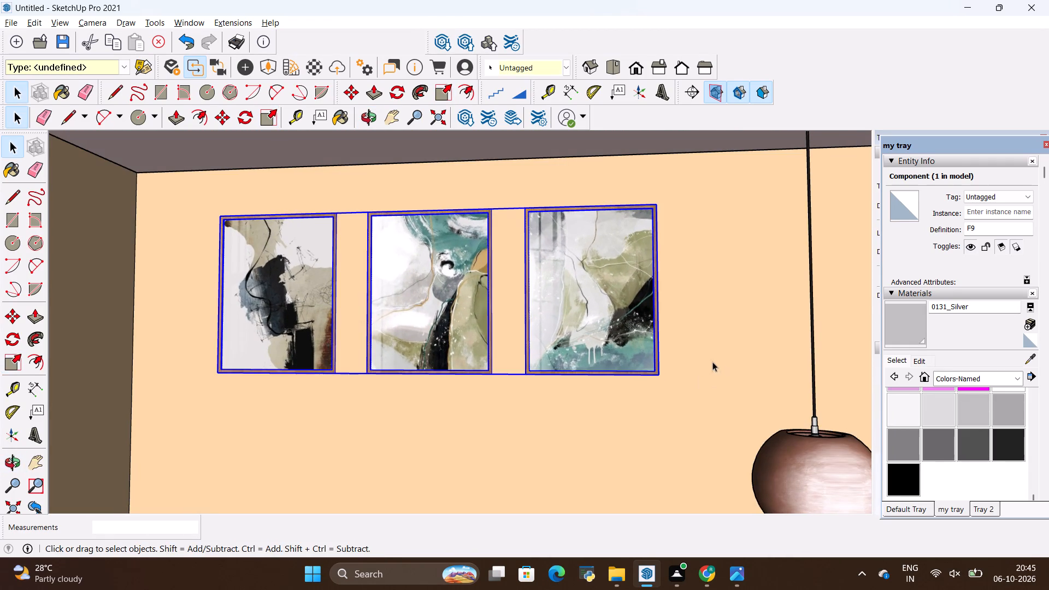
Examine the enlarged picture frames above the sofa from inside and outside the living area, and clear the selection.
scroll(569, 345, down, 17)
scroll(548, 335, down, 10)
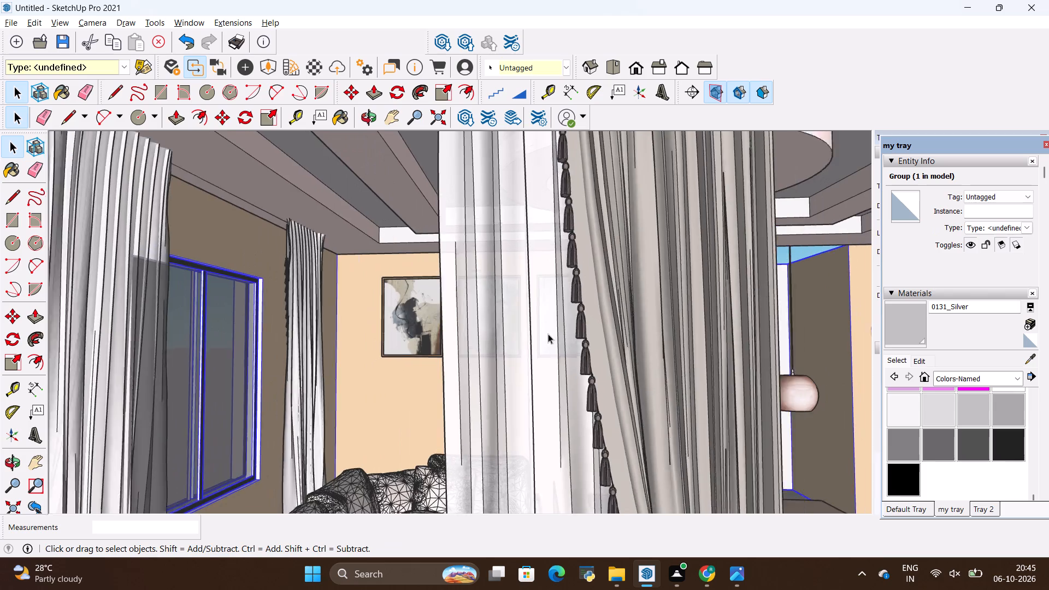
scroll(548, 334, down, 15)
scroll(549, 334, down, 16)
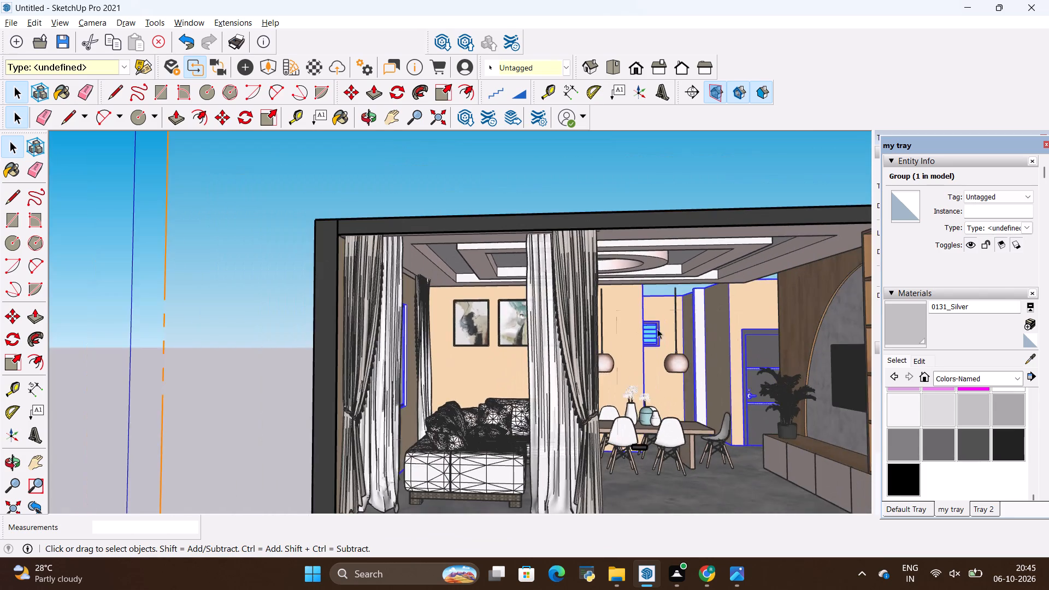
middle_drag(657, 329, 565, 311)
scroll(566, 369, up, 4)
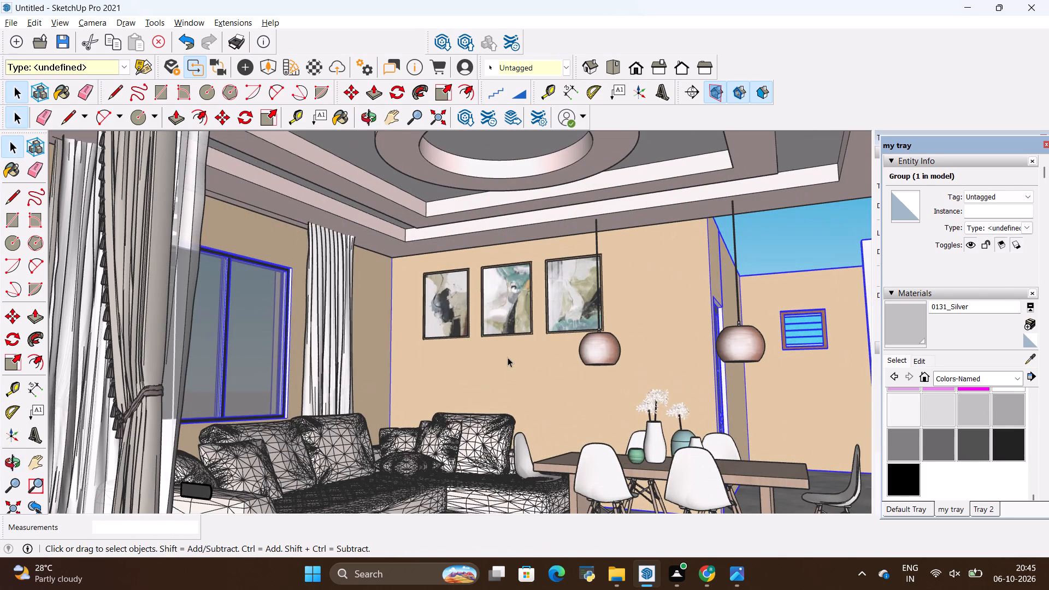
middle_drag(507, 360, 505, 380)
key(space)
click(503, 374)
scroll(502, 371, down, 2)
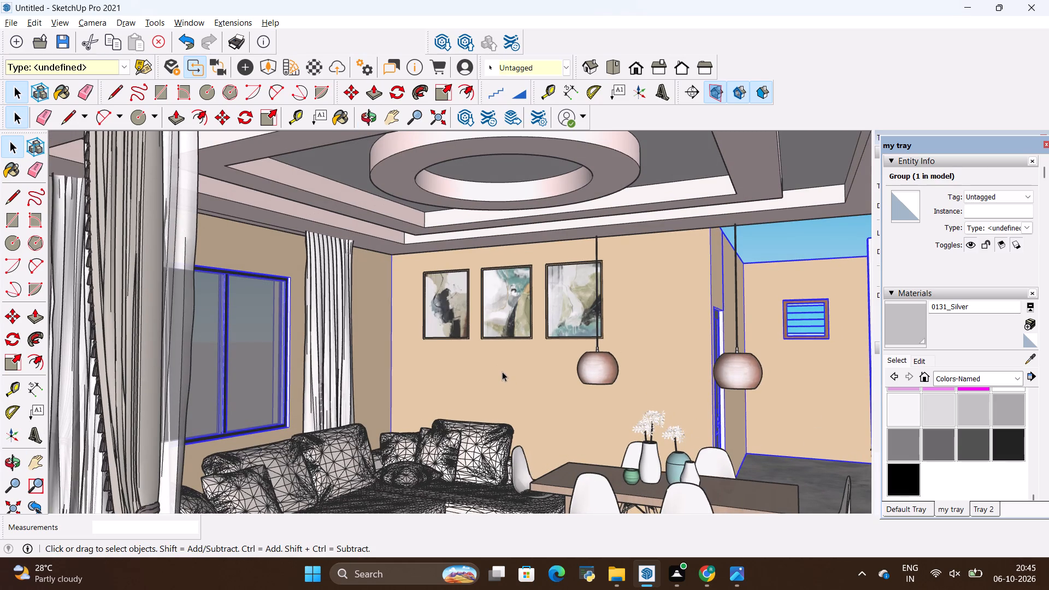
scroll(502, 371, down, 9)
click(73, 332)
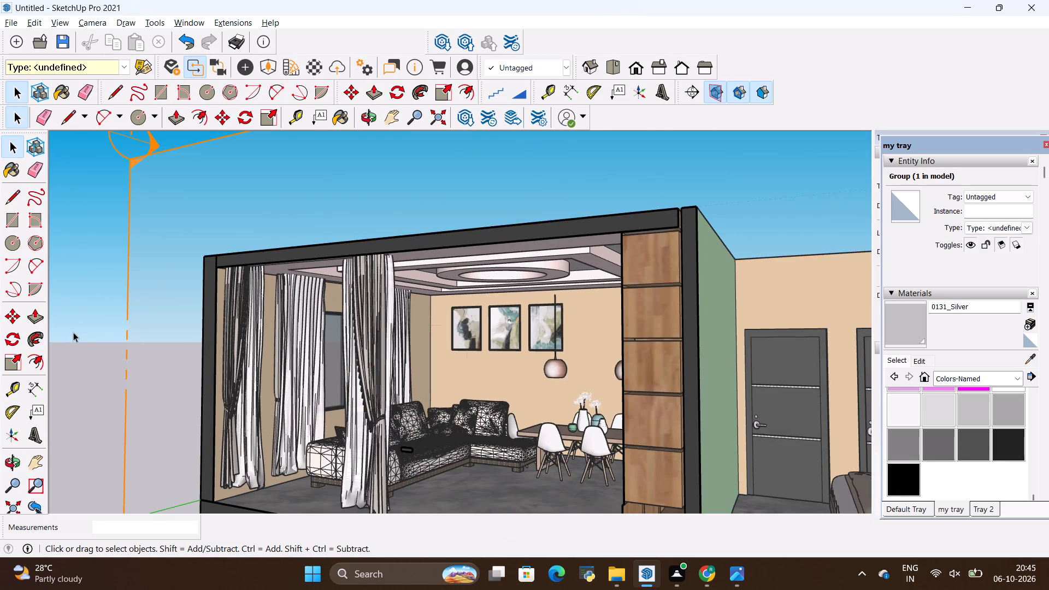
key(space)
click(89, 304)
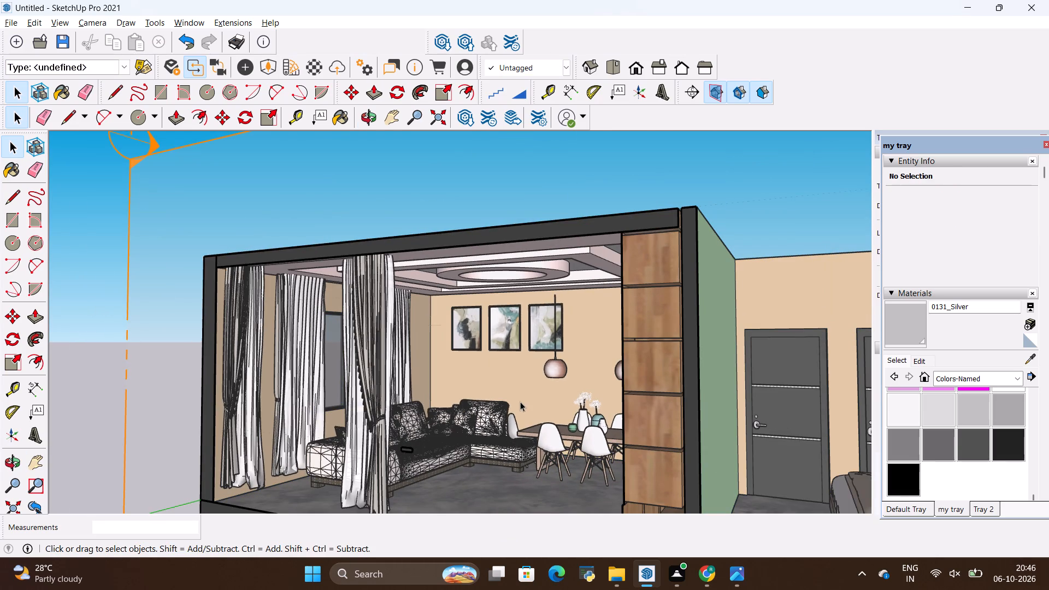
Examine the living and dining area with its wall frames, curtains and stepped ceiling from the front, above and below through the section cut.
scroll(506, 356, down, 5)
scroll(509, 460, up, 7)
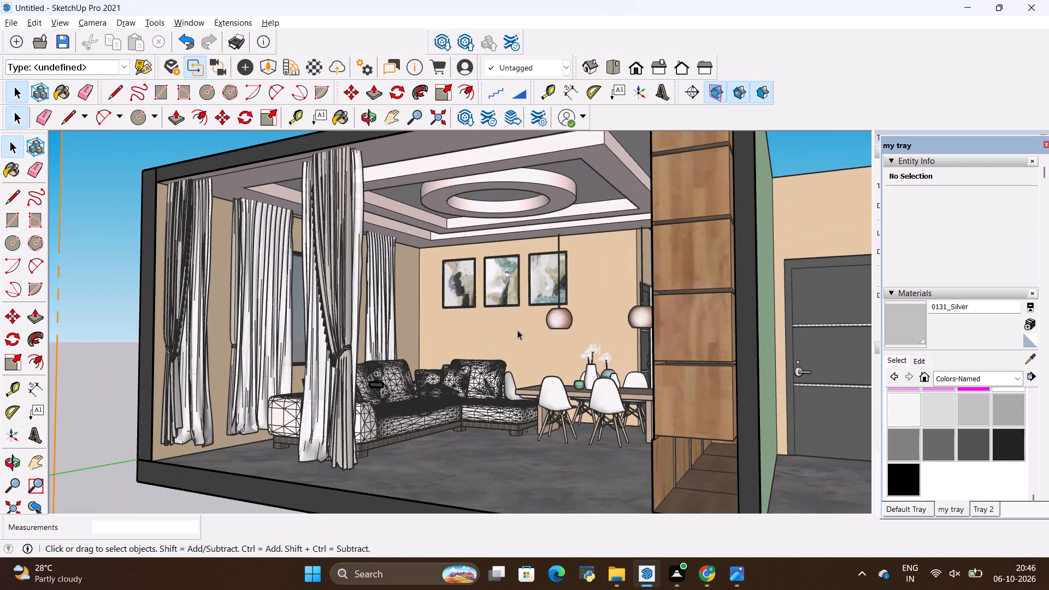
scroll(518, 329, up, 2)
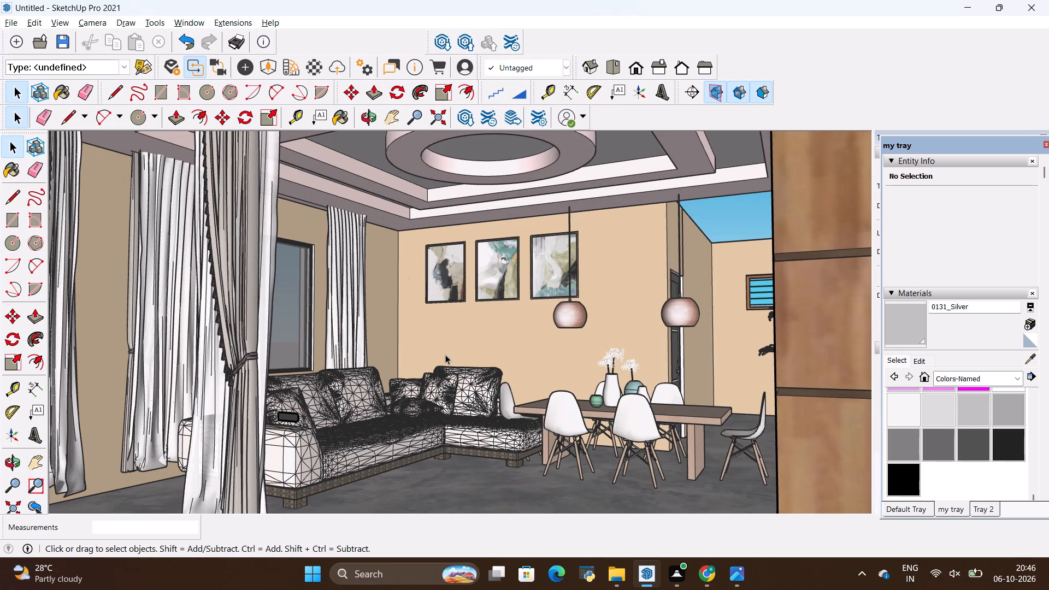
middle_drag(367, 349, 471, 365)
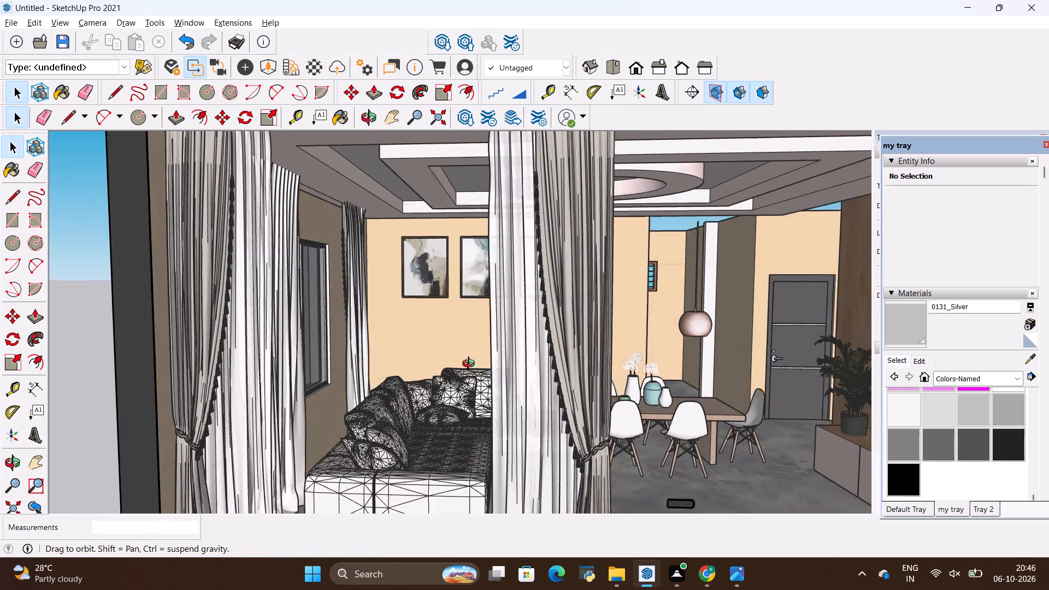
middle_drag(471, 365, 370, 368)
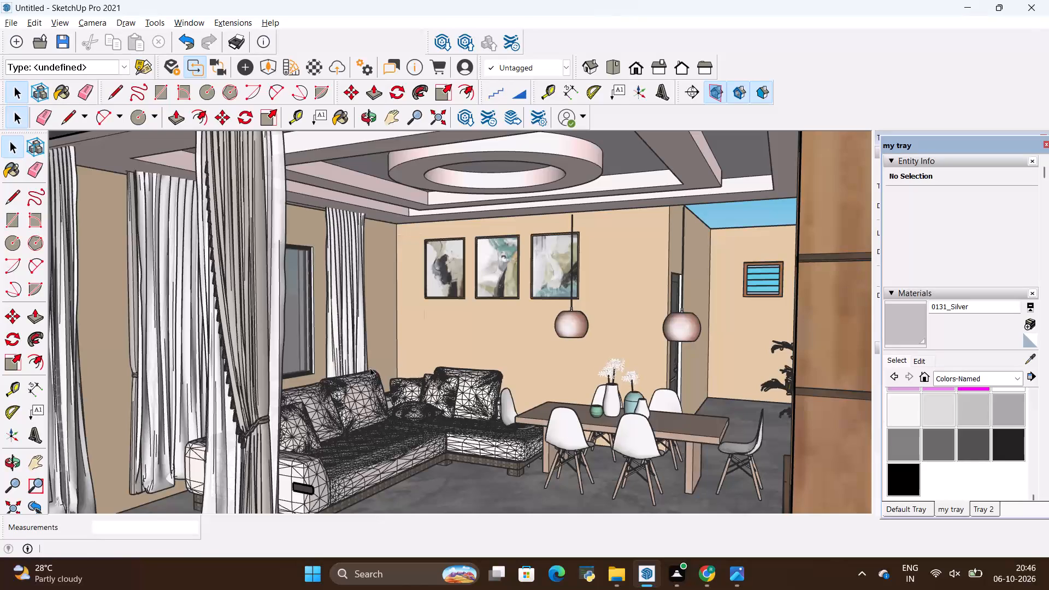
scroll(370, 363, down, 7)
middle_drag(289, 393, 491, 412)
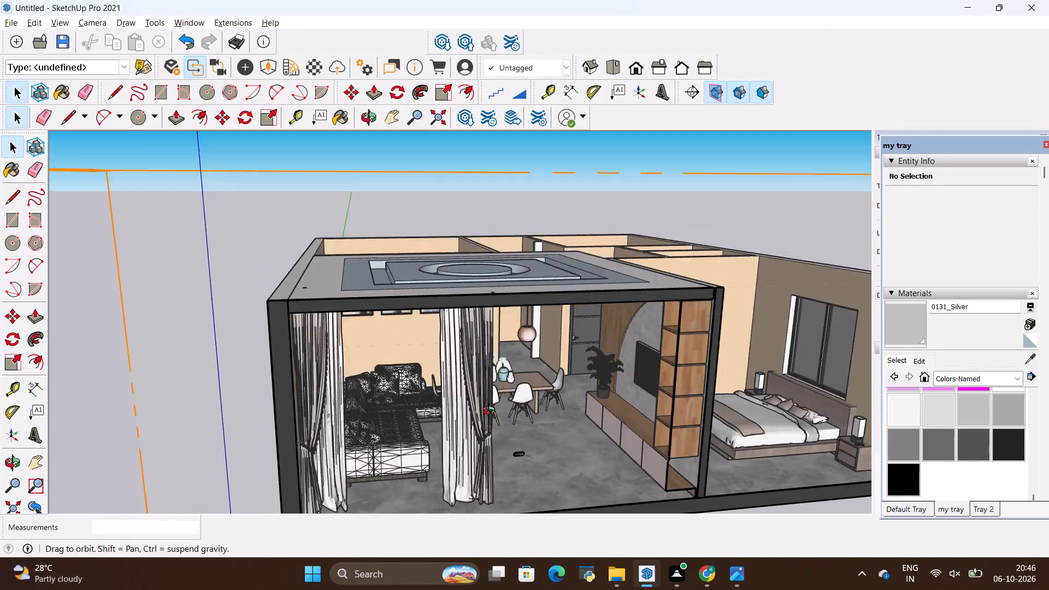
middle_drag(491, 412, 469, 315)
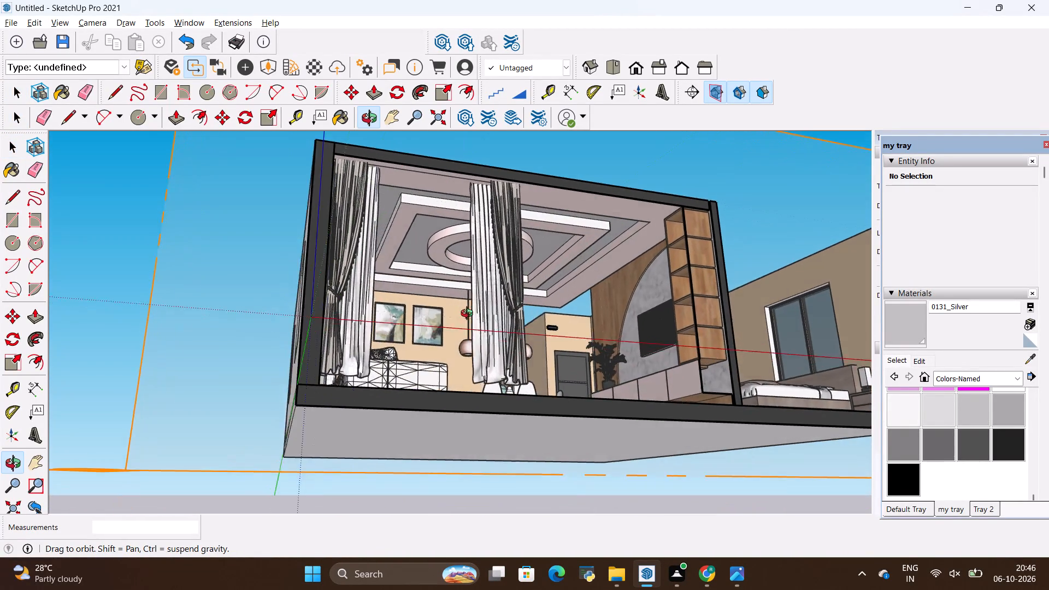
middle_drag(469, 315, 394, 298)
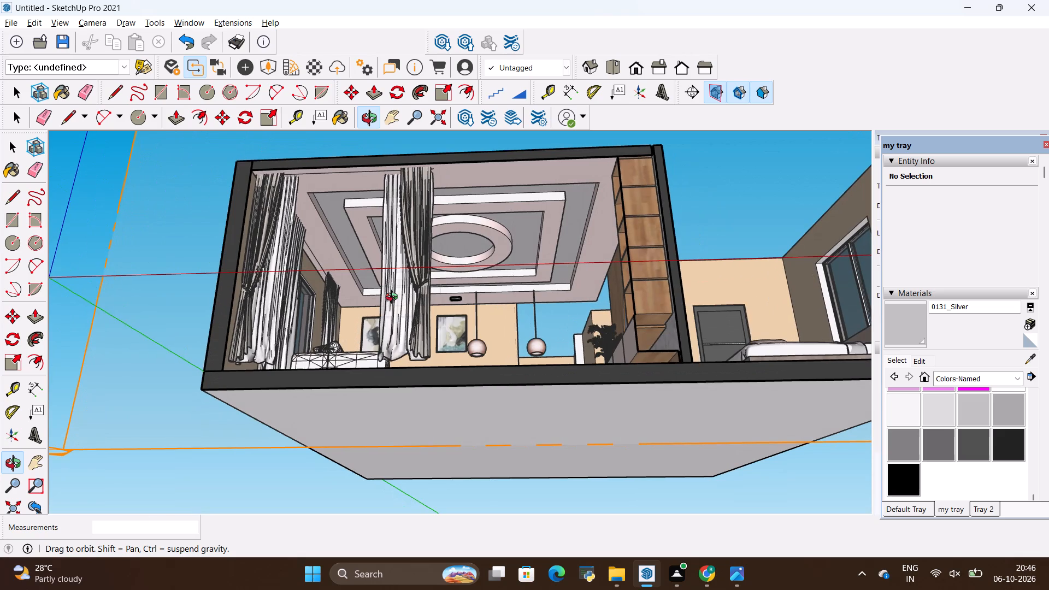
middle_drag(394, 298, 393, 299)
scroll(482, 231, up, 5)
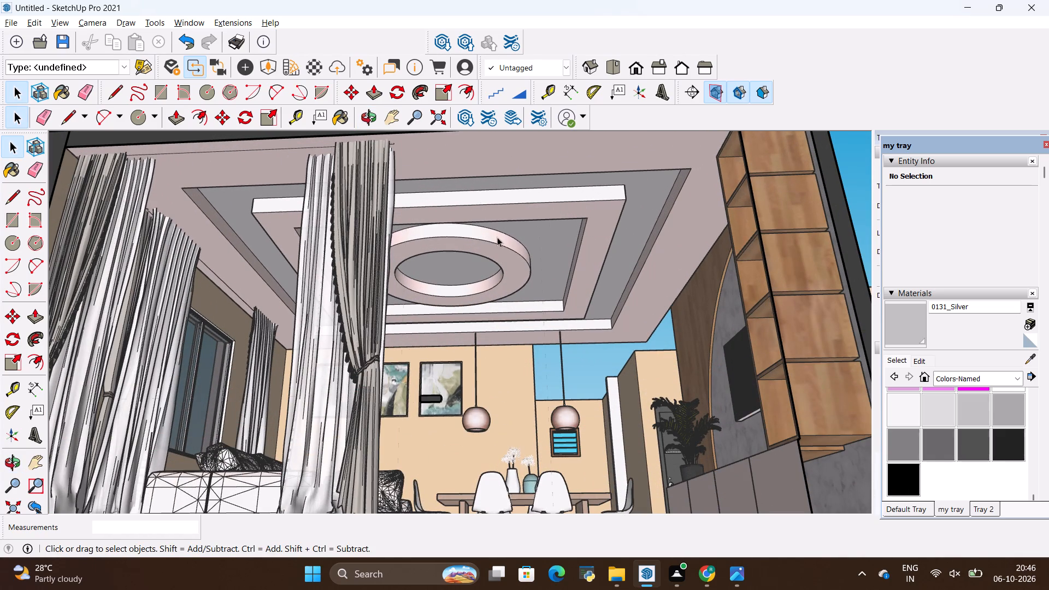
Examine the sectioned house interior, covering the living and dining area, the bedroom, and the TV wall with its wooden shelving.
scroll(485, 227, down, 5)
scroll(369, 203, down, 11)
scroll(313, 225, down, 4)
scroll(483, 262, down, 1)
middle_drag(483, 262, 376, 323)
middle_drag(374, 318, 516, 337)
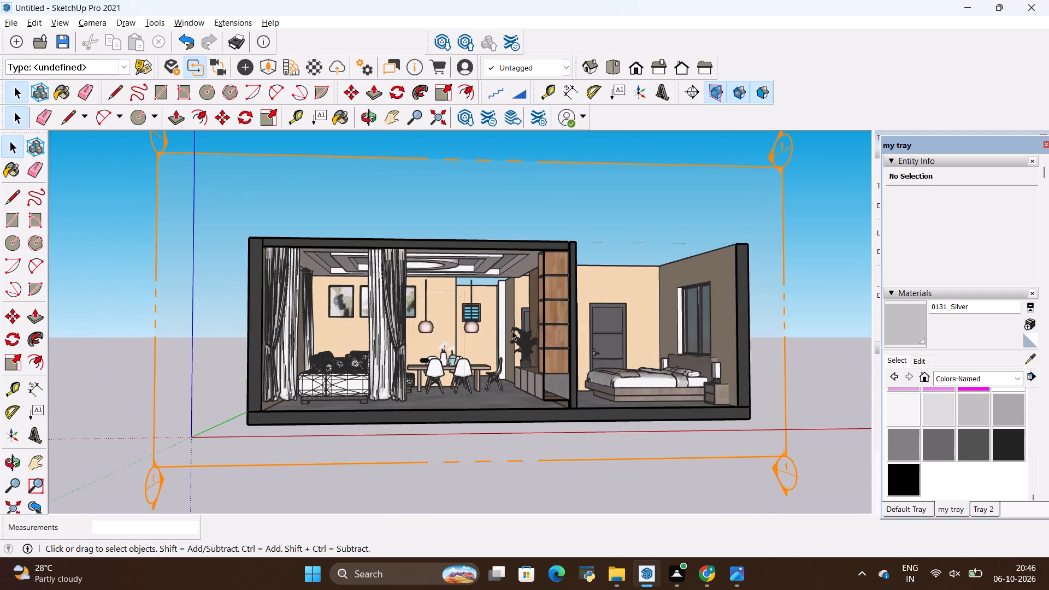
scroll(461, 298, up, 15)
scroll(352, 286, down, 8)
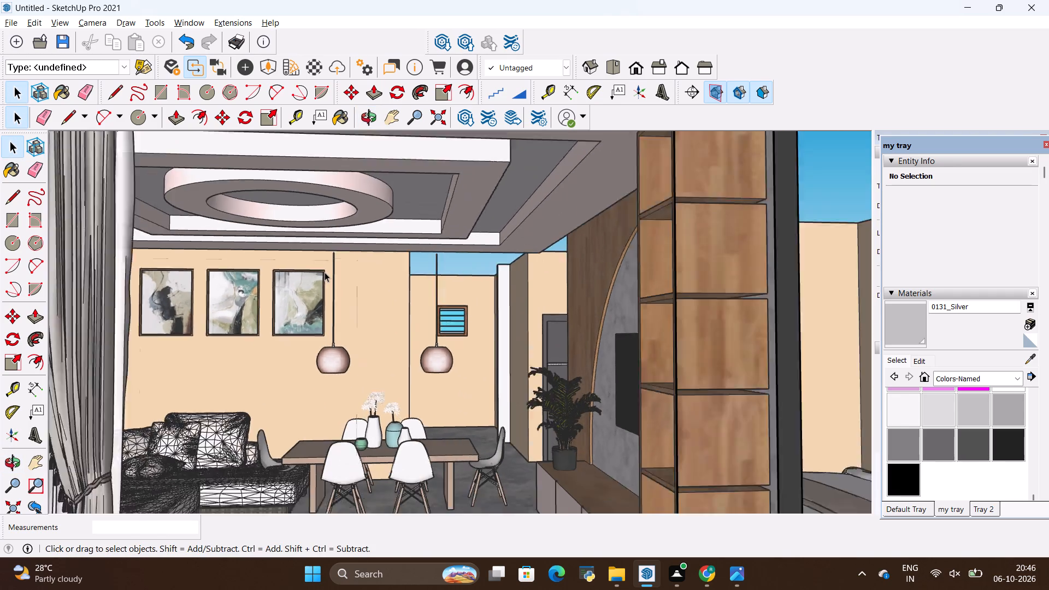
scroll(325, 272, down, 14)
scroll(629, 288, up, 6)
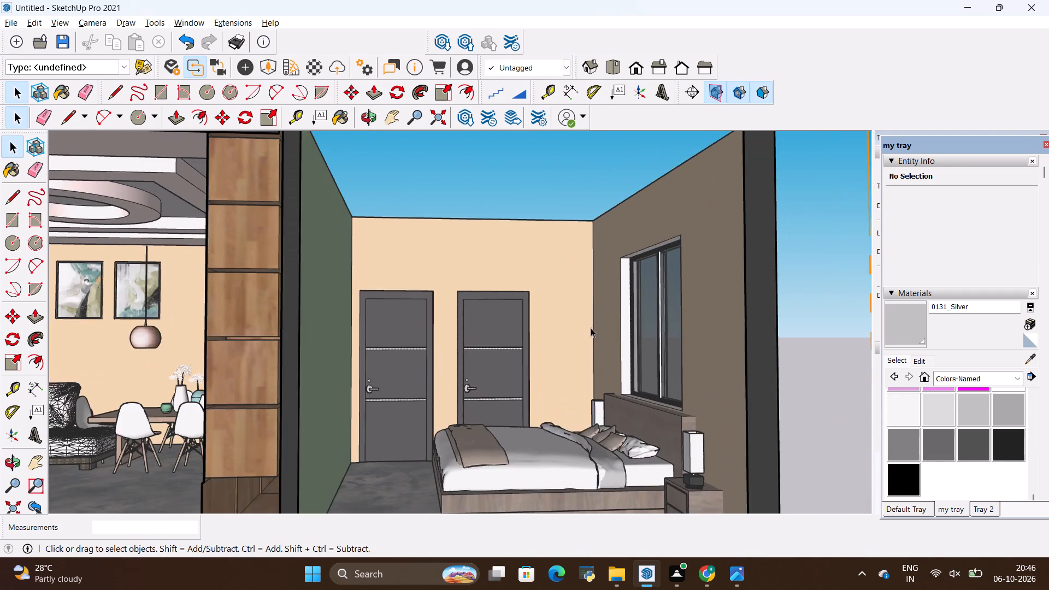
middle_drag(593, 328, 778, 317)
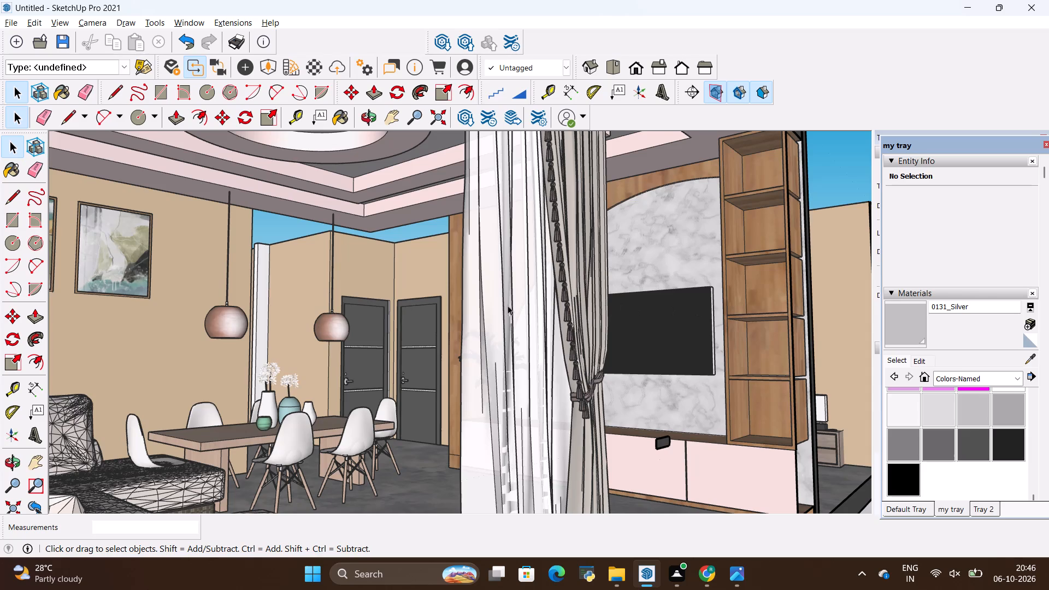
middle_drag(451, 309, 462, 307)
scroll(444, 282, up, 5)
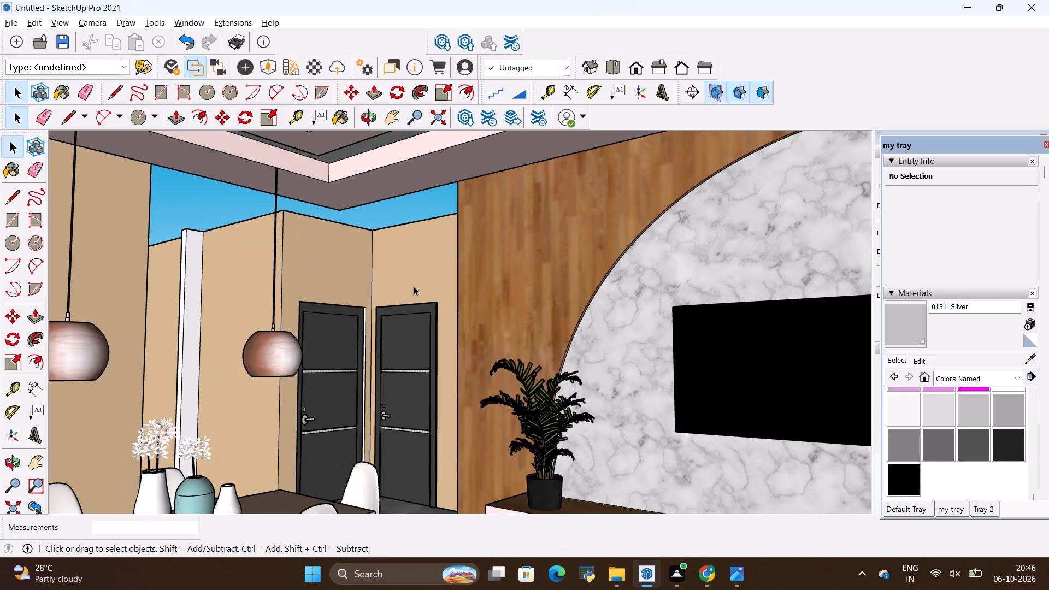
scroll(411, 286, down, 3)
middle_drag(431, 313, 341, 331)
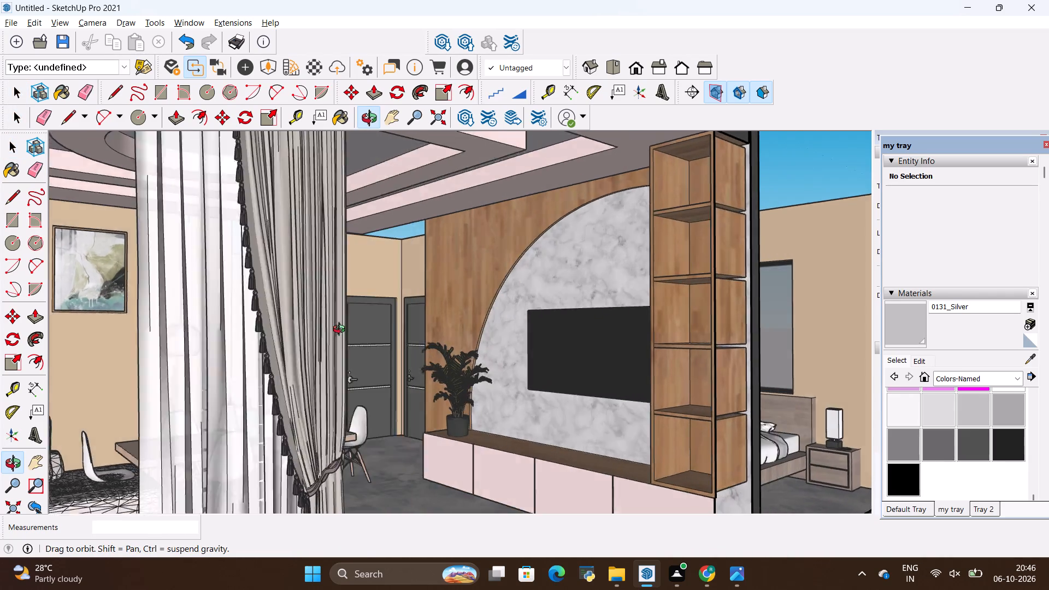
middle_drag(341, 331, 324, 332)
scroll(421, 282, down, 5)
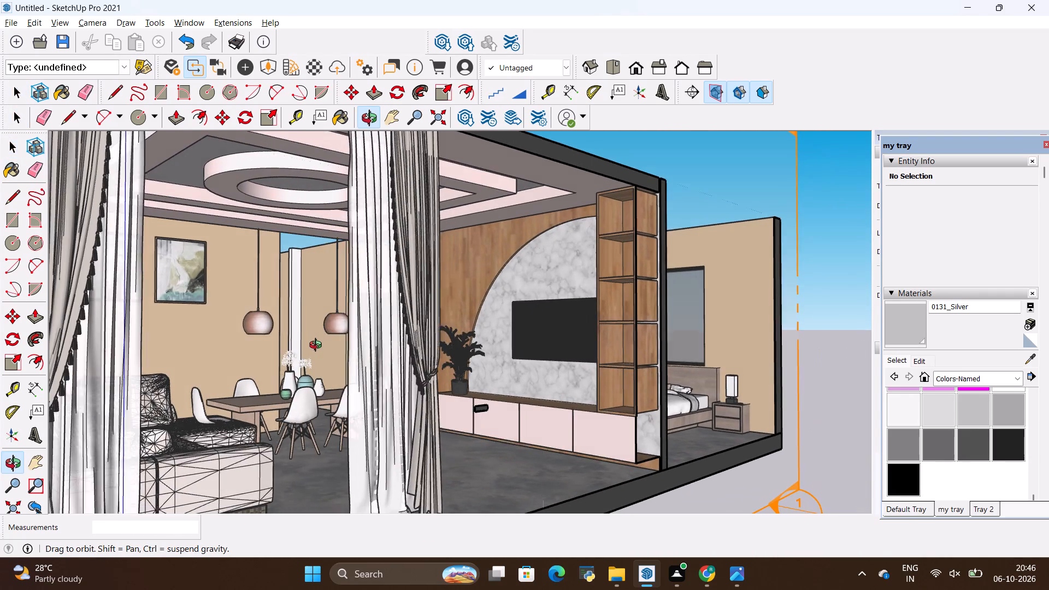
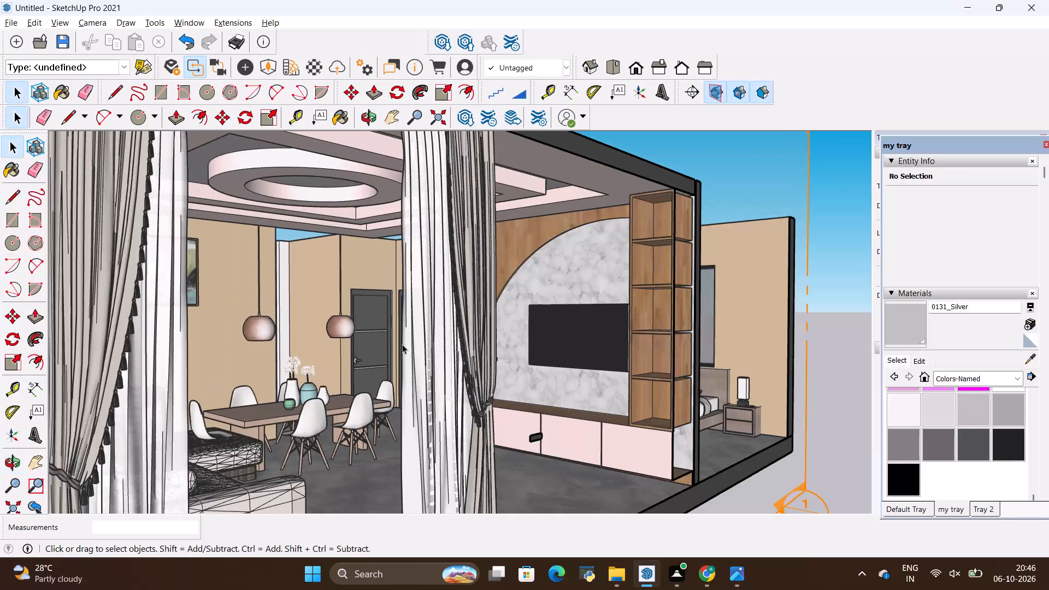
Inspect the furnished interior through the section cut, covering the dining area, TV wall, shelving and bedroom.
scroll(291, 347, up, 1)
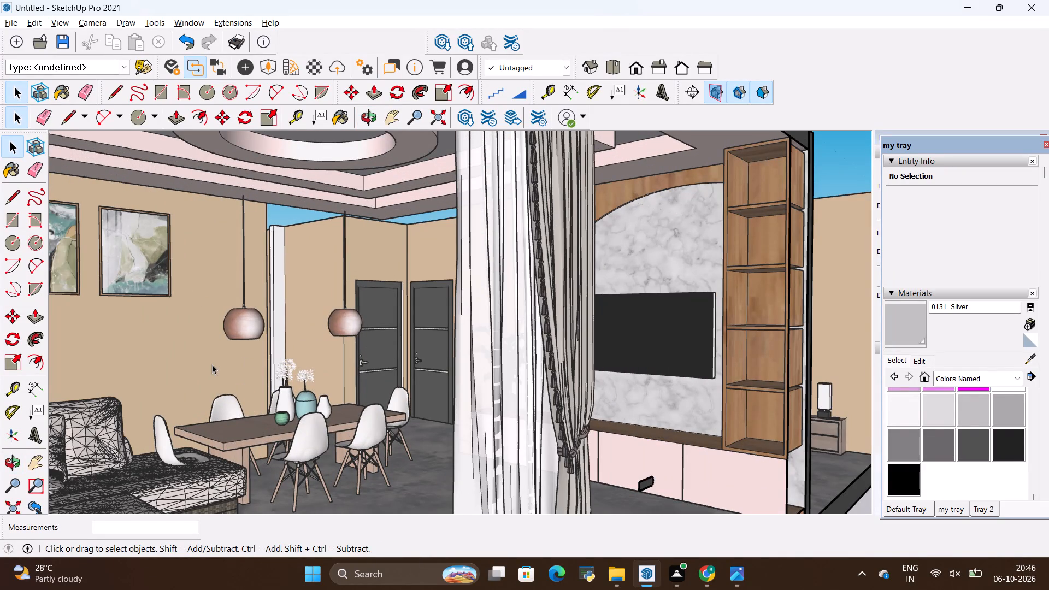
middle_drag(211, 364, 307, 426)
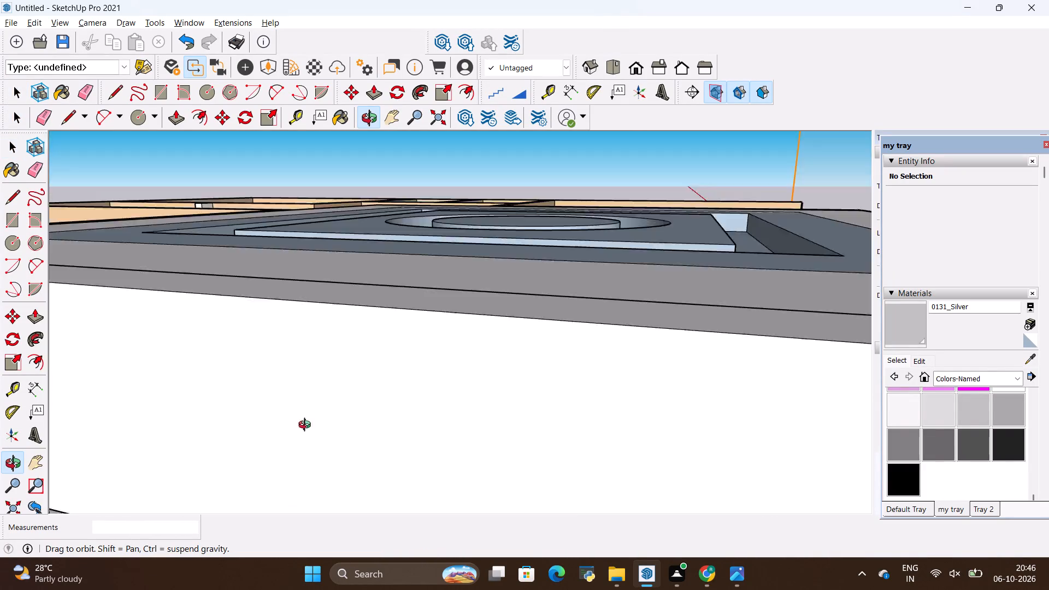
middle_drag(307, 426, 116, 354)
scroll(535, 270, down, 7)
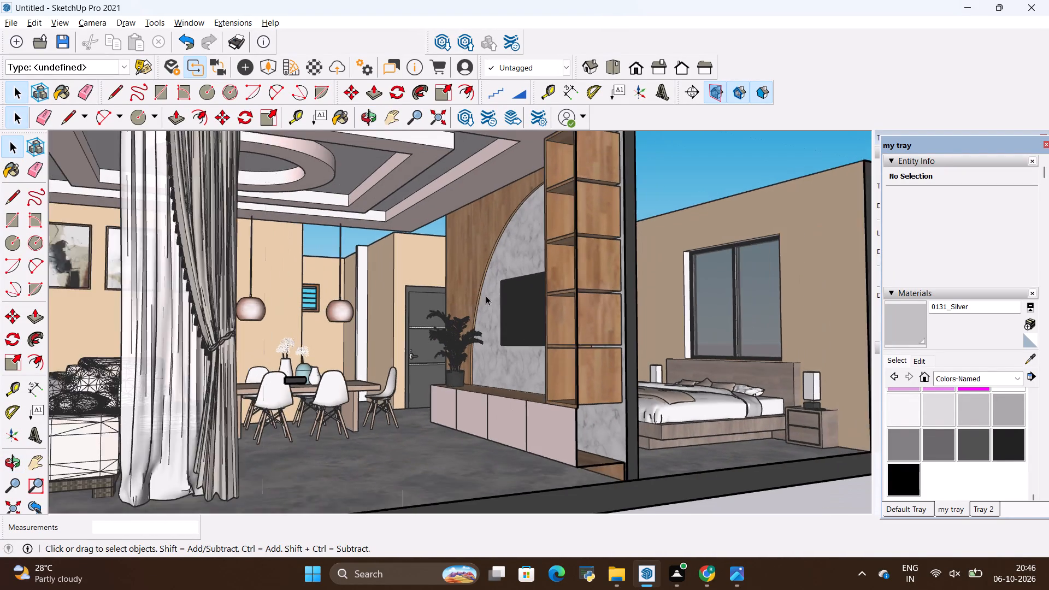
scroll(486, 296, down, 7)
scroll(632, 192, up, 3)
scroll(533, 247, up, 3)
middle_drag(292, 303, 308, 303)
scroll(293, 299, up, 7)
middle_drag(260, 297, 323, 315)
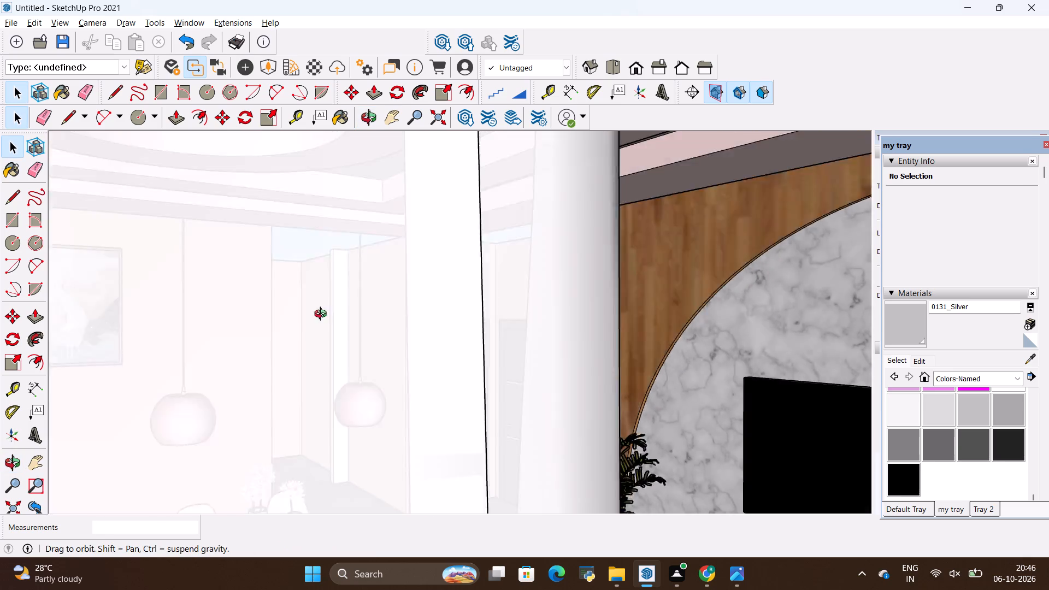
middle_drag(323, 315, 333, 288)
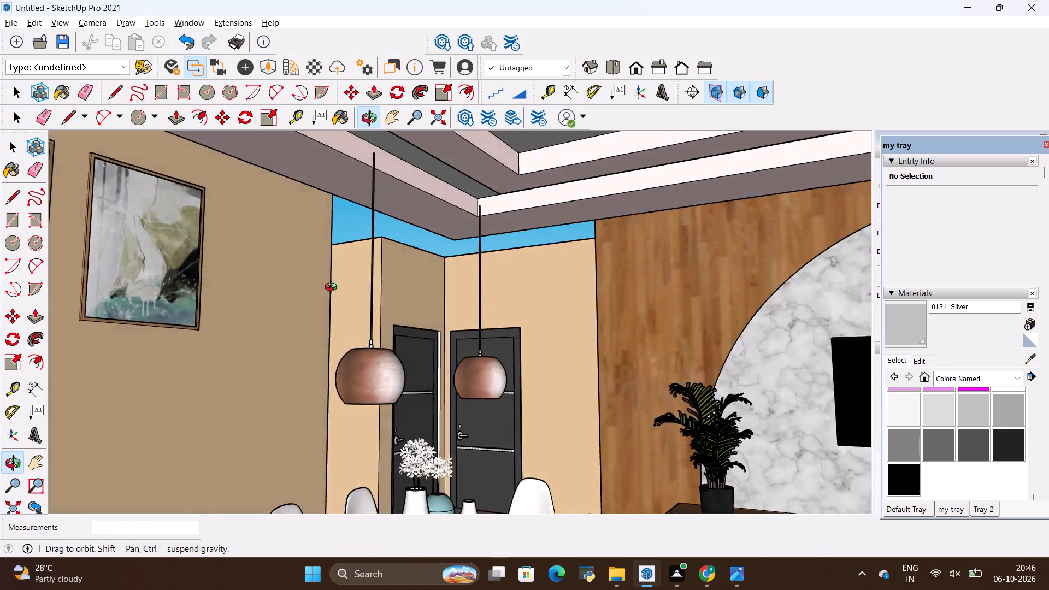
middle_drag(333, 288, 168, 310)
scroll(175, 306, down, 10)
scroll(223, 288, down, 6)
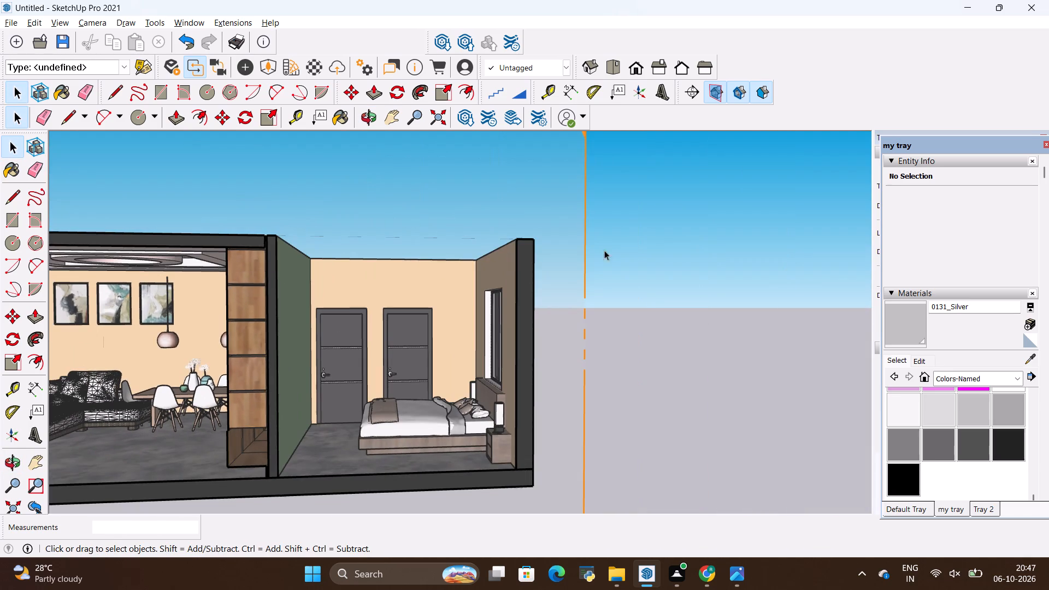
key(space)
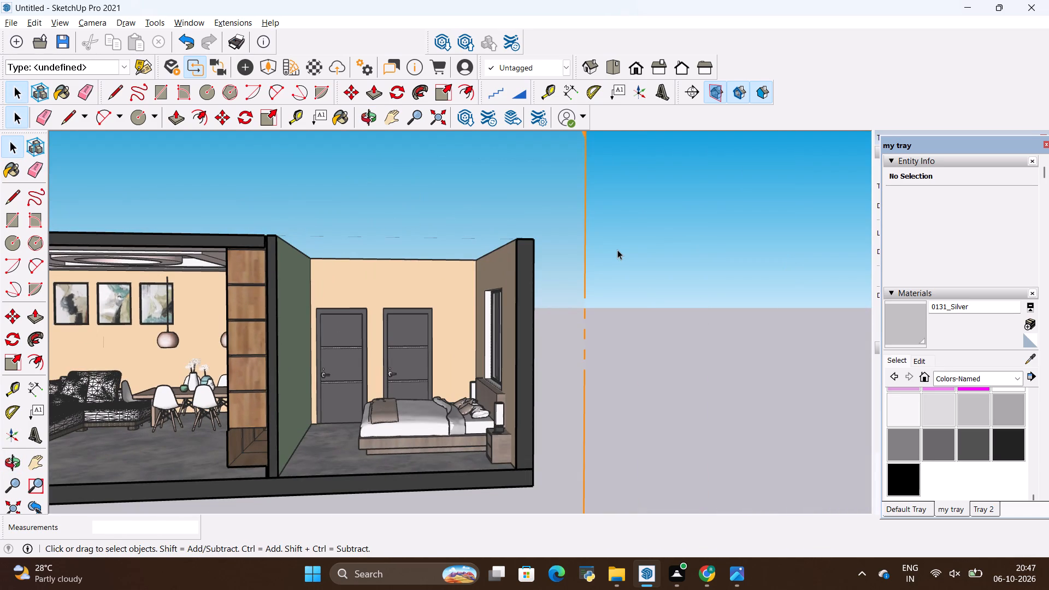
click(617, 250)
scroll(617, 249, down, 5)
middle_drag(281, 349, 417, 344)
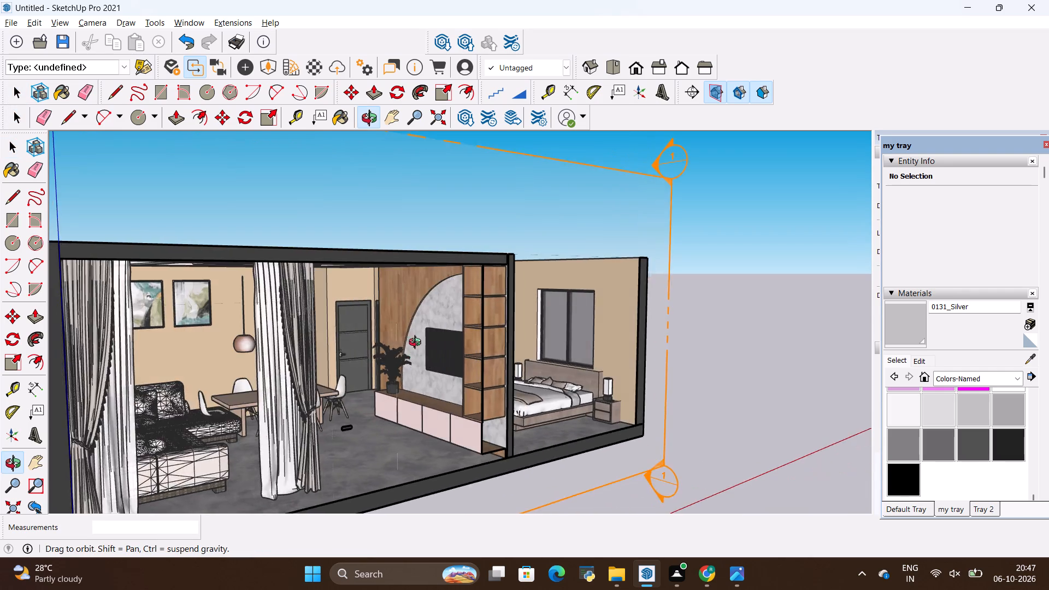
middle_drag(417, 344, 419, 326)
scroll(564, 298, up, 6)
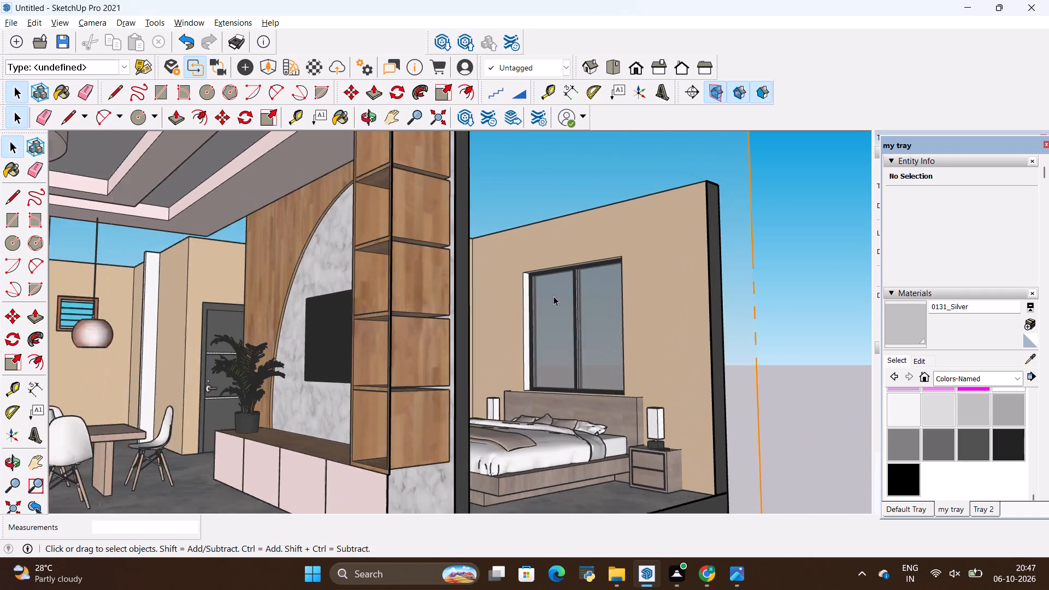
scroll(499, 300, down, 10)
scroll(663, 257, down, 1)
middle_drag(663, 257, 655, 290)
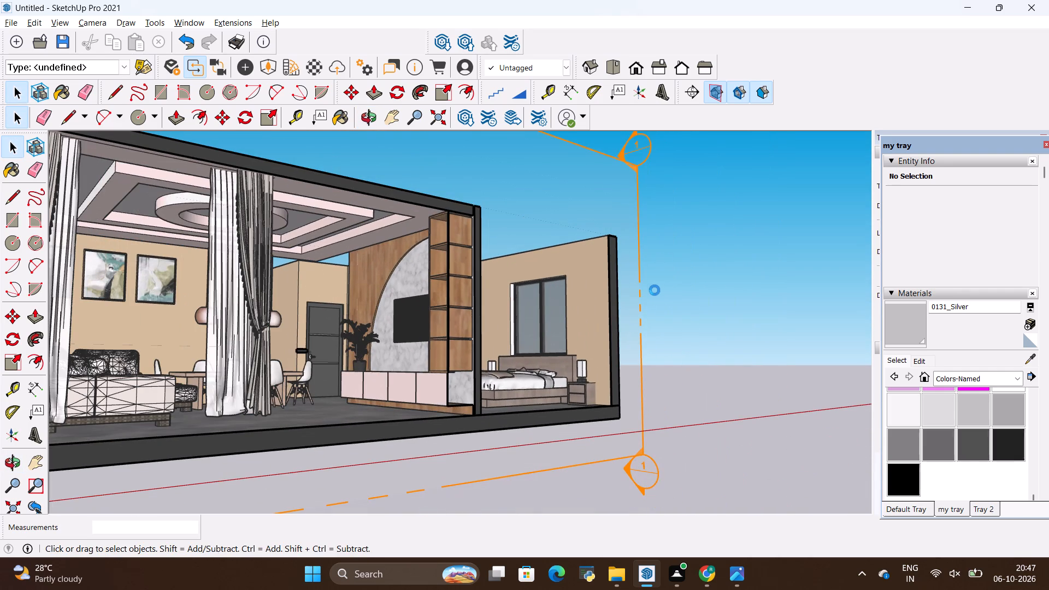
middle_drag(655, 290, 654, 292)
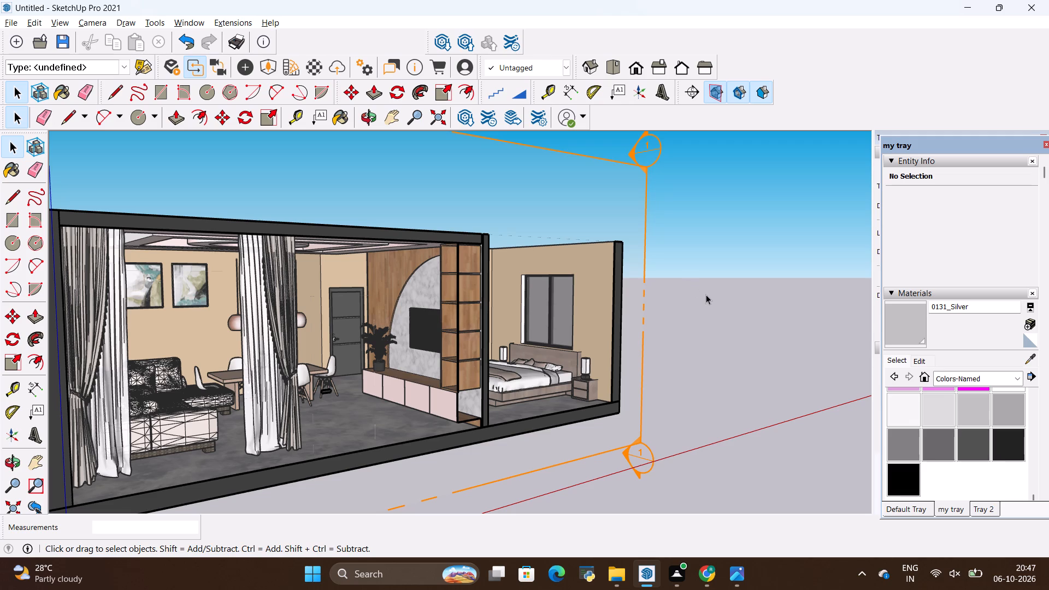
key(space)
click(706, 294)
key(space)
click(714, 336)
Examine the living and dining area from several angles, including the sofa, curtains, ceiling and the wall with three artworks.
scroll(745, 339, down, 5)
scroll(130, 389, up, 3)
scroll(741, 243, up, 2)
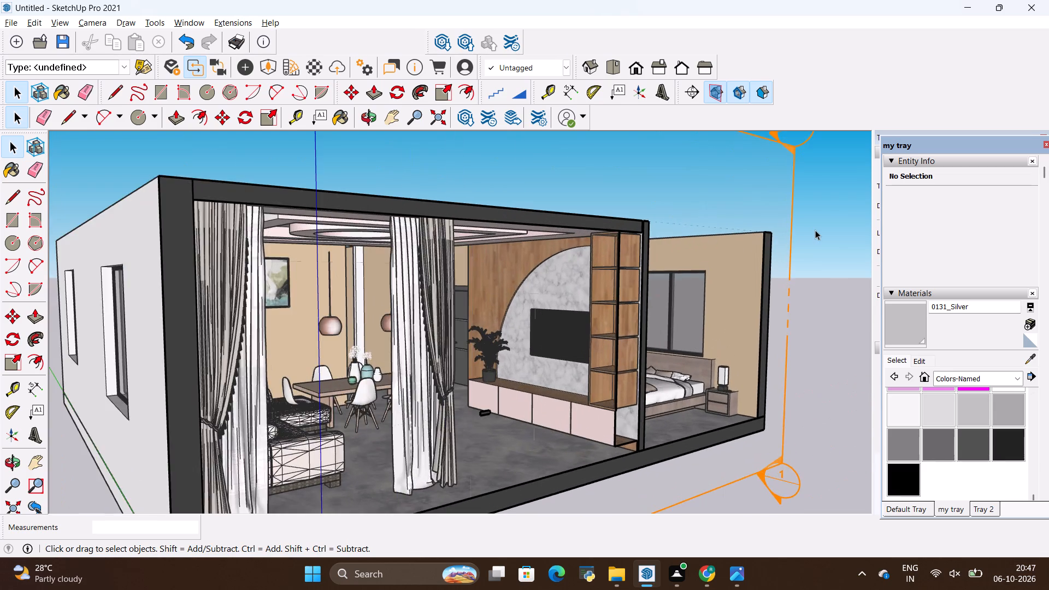
scroll(815, 230, down, 5)
middle_drag(823, 335, 552, 351)
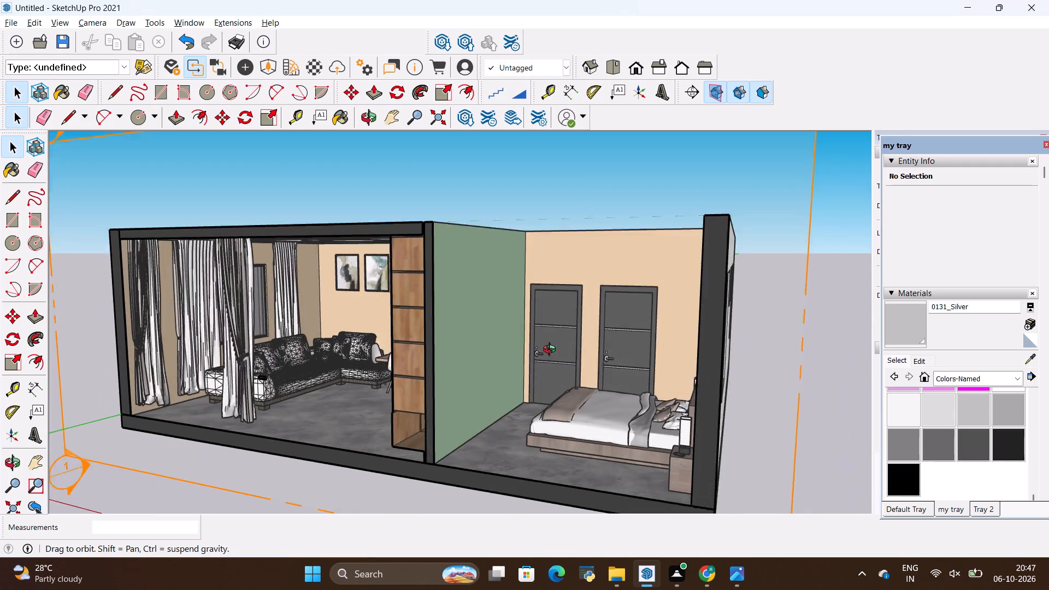
middle_drag(552, 351, 550, 351)
scroll(284, 347, up, 10)
scroll(414, 324, down, 5)
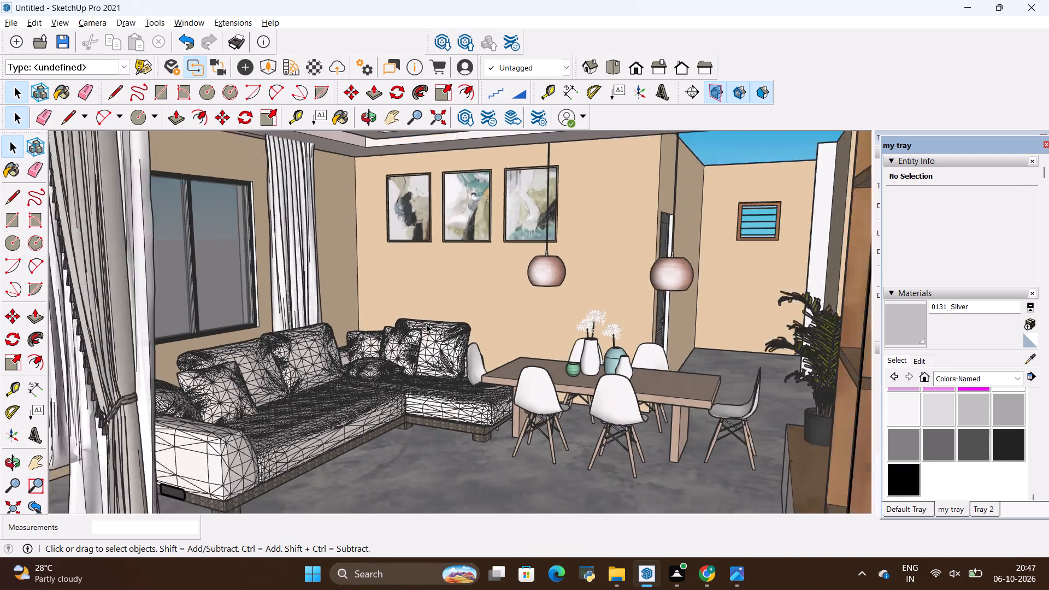
middle_drag(405, 327, 425, 321)
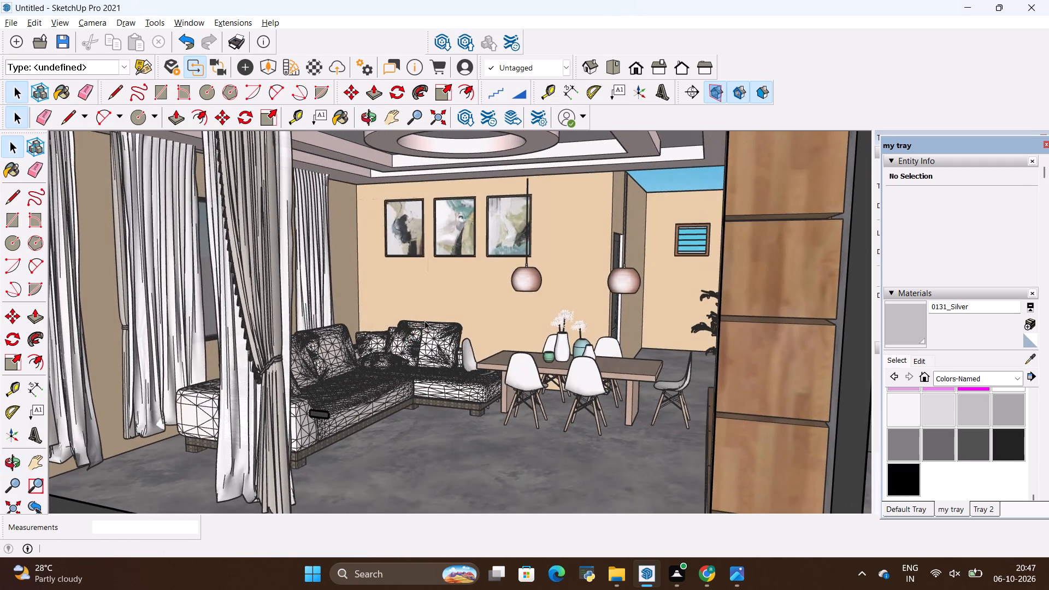
scroll(426, 321, down, 4)
middle_drag(446, 322, 406, 371)
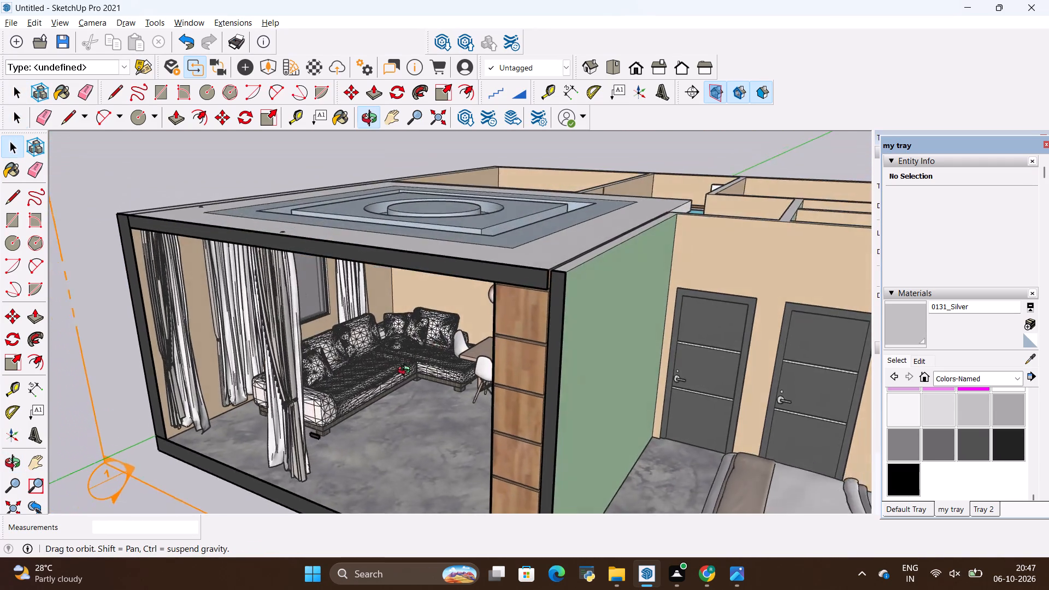
middle_drag(406, 371, 462, 291)
scroll(469, 305, down, 7)
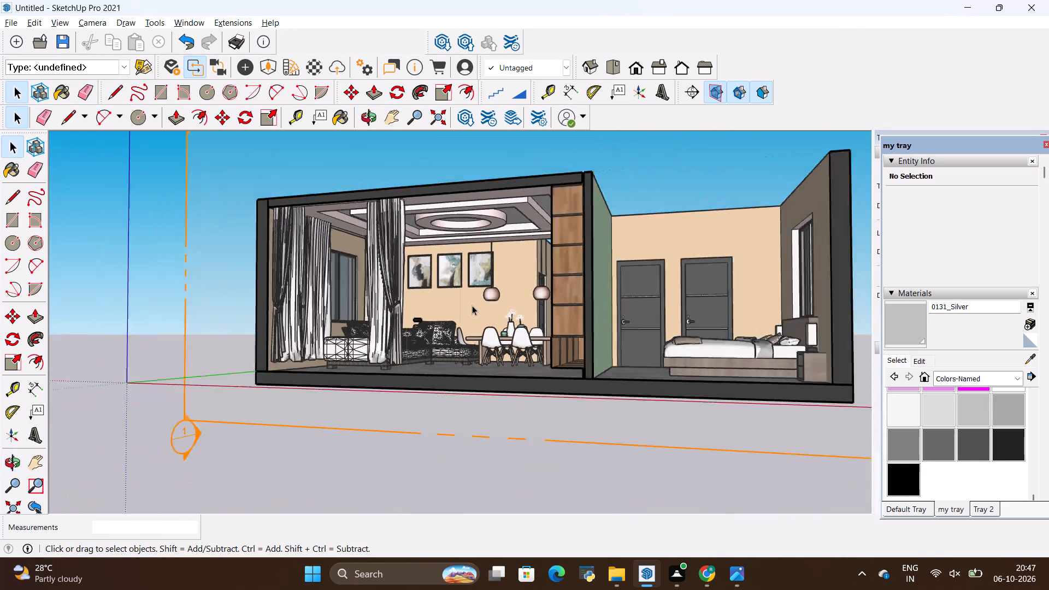
scroll(551, 158, up, 5)
scroll(492, 347, up, 1)
middle_drag(492, 349, 503, 332)
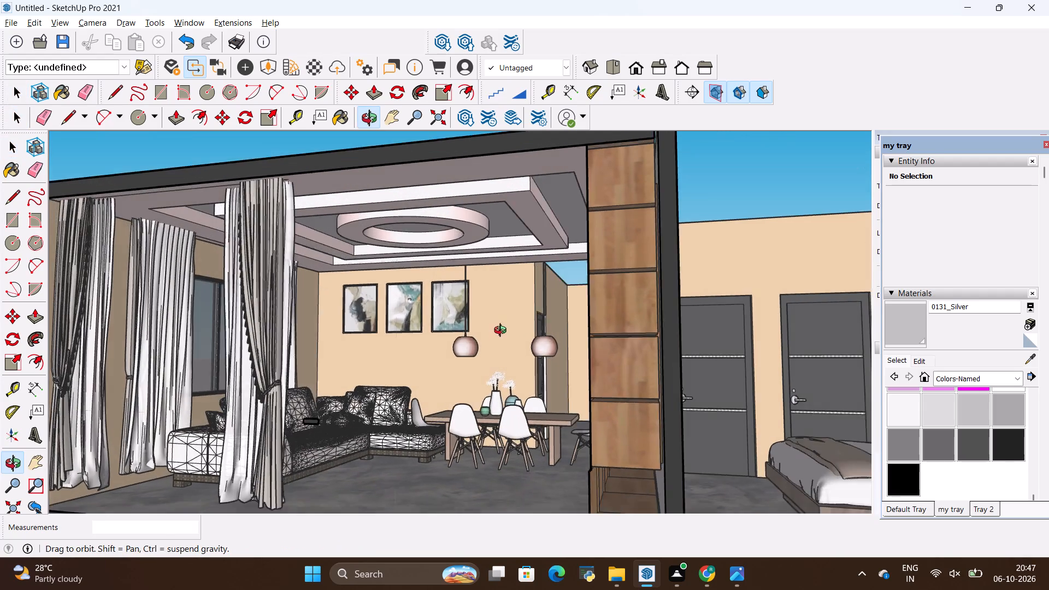
middle_drag(503, 332, 504, 328)
scroll(455, 324, up, 2)
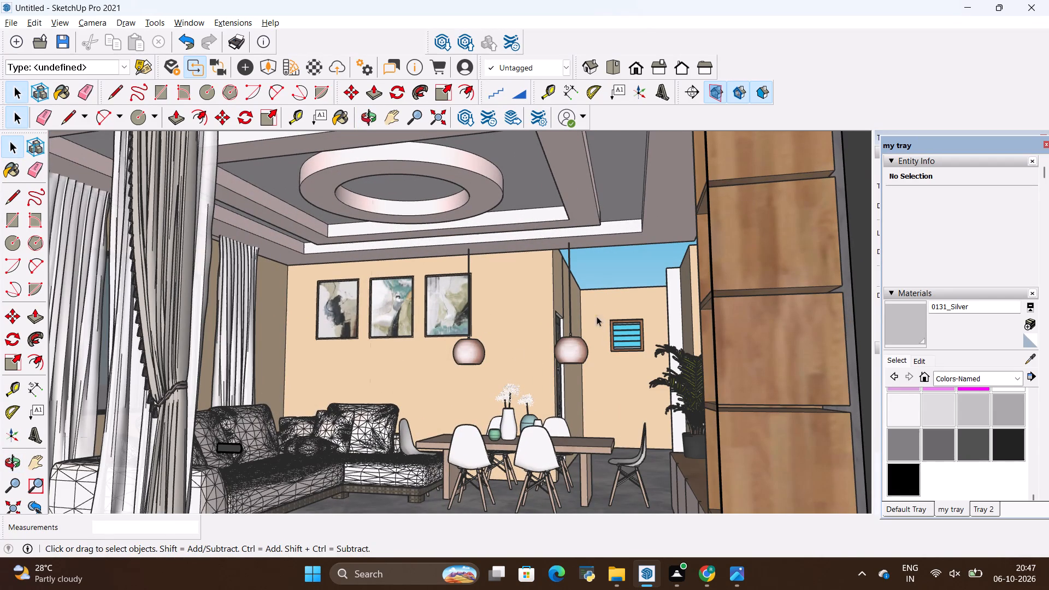
Import the mirror model from the ALL 3D WAREHOUSE ITEMS folder and place it above the dining table, near the framed artworks.
click(9, 21)
click(79, 247)
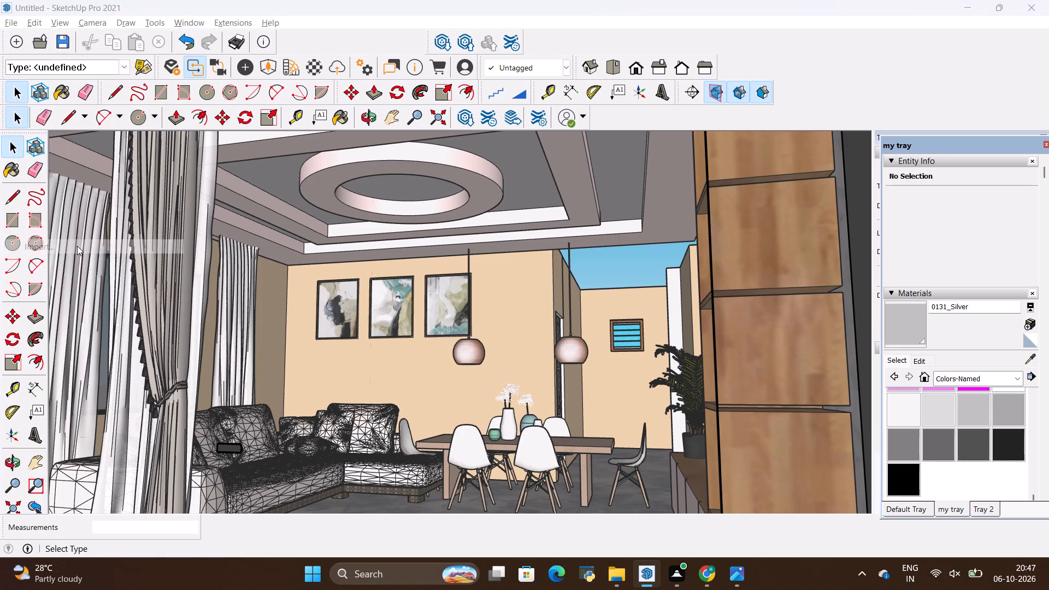
scroll(681, 259, down, 4)
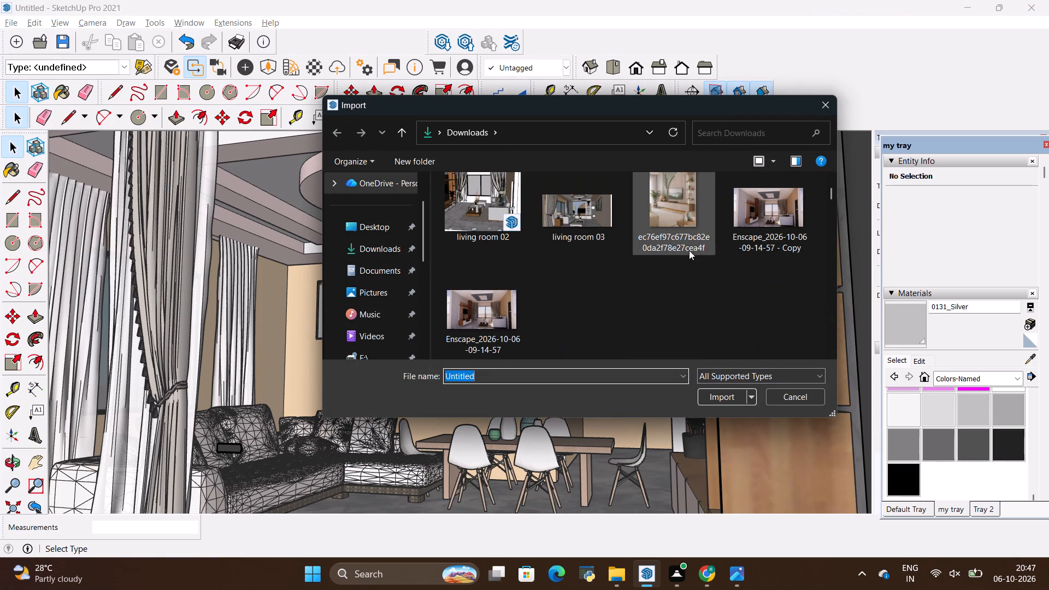
scroll(374, 272, down, 1)
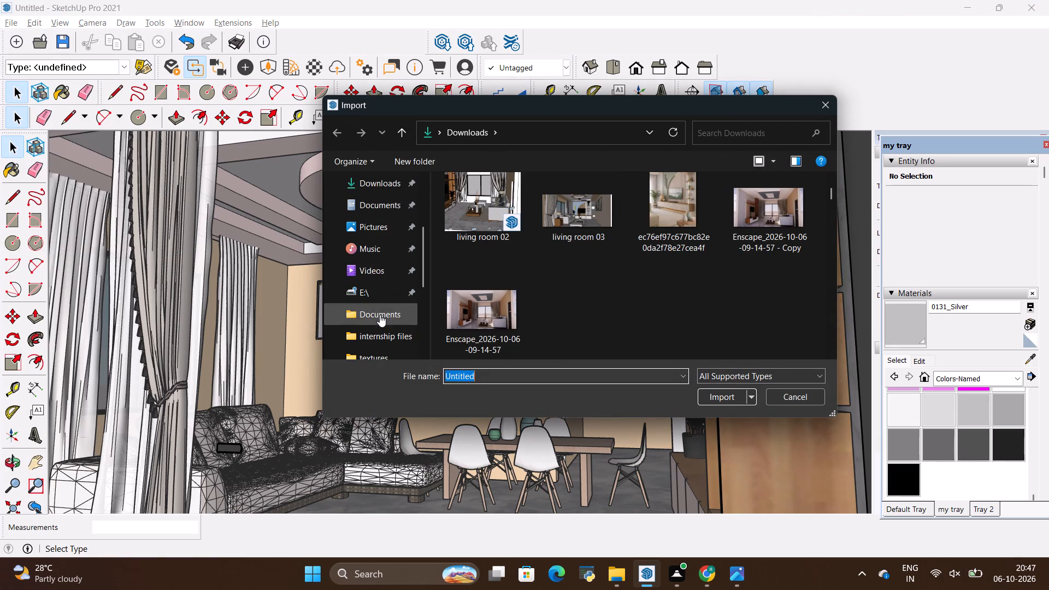
double_click(382, 329)
double_click(463, 234)
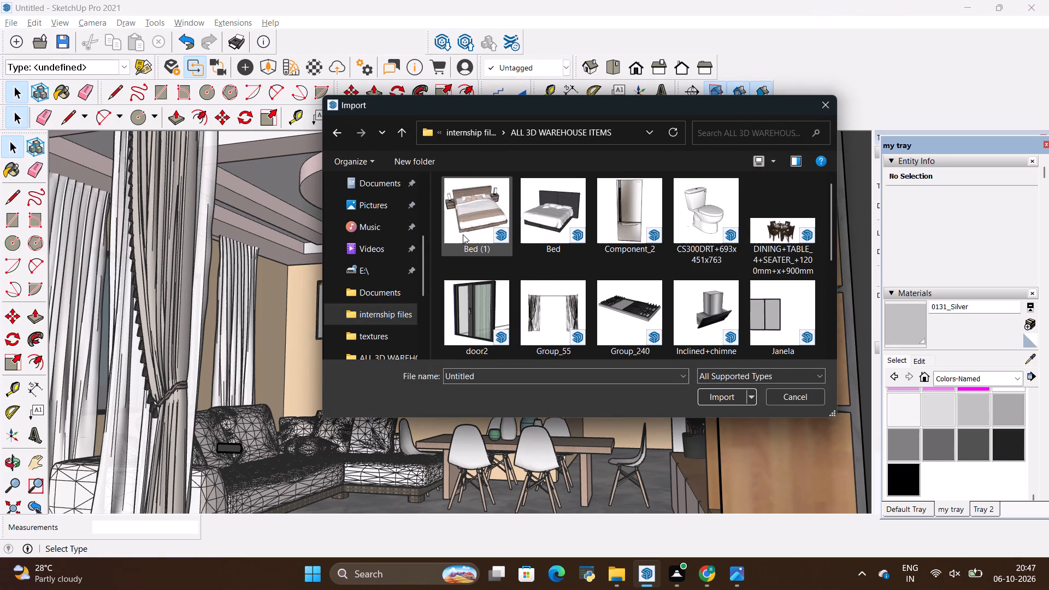
scroll(720, 276, down, 4)
scroll(677, 292, down, 4)
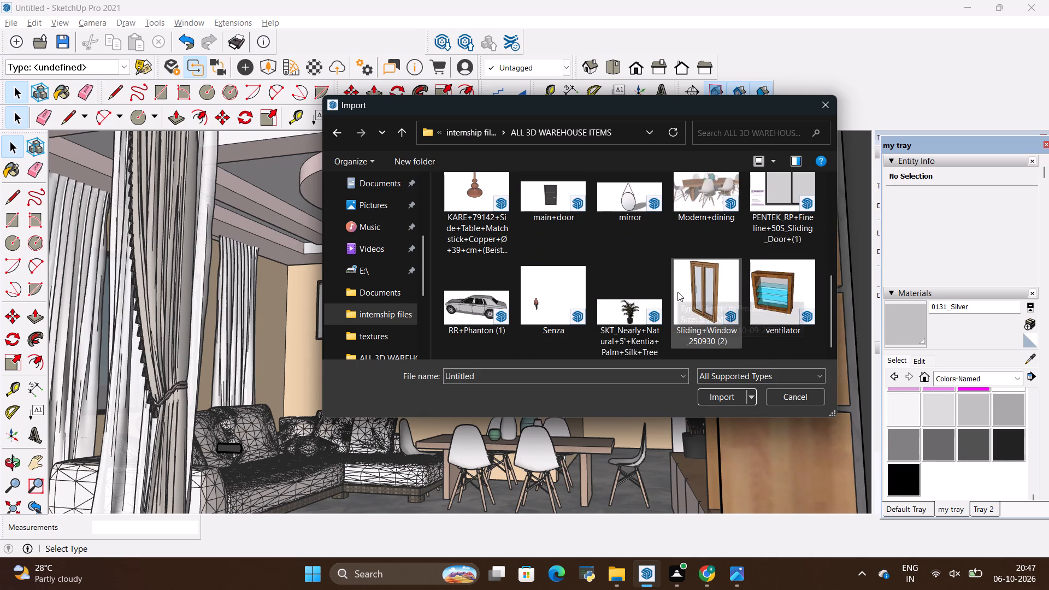
scroll(677, 292, up, 2)
click(632, 317)
click(724, 394)
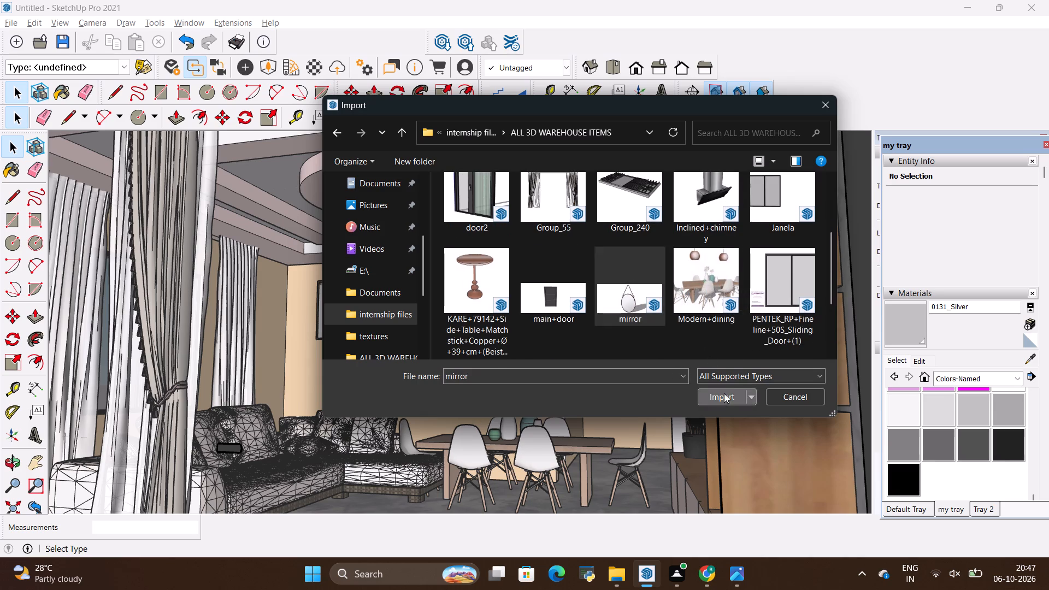
click(629, 328)
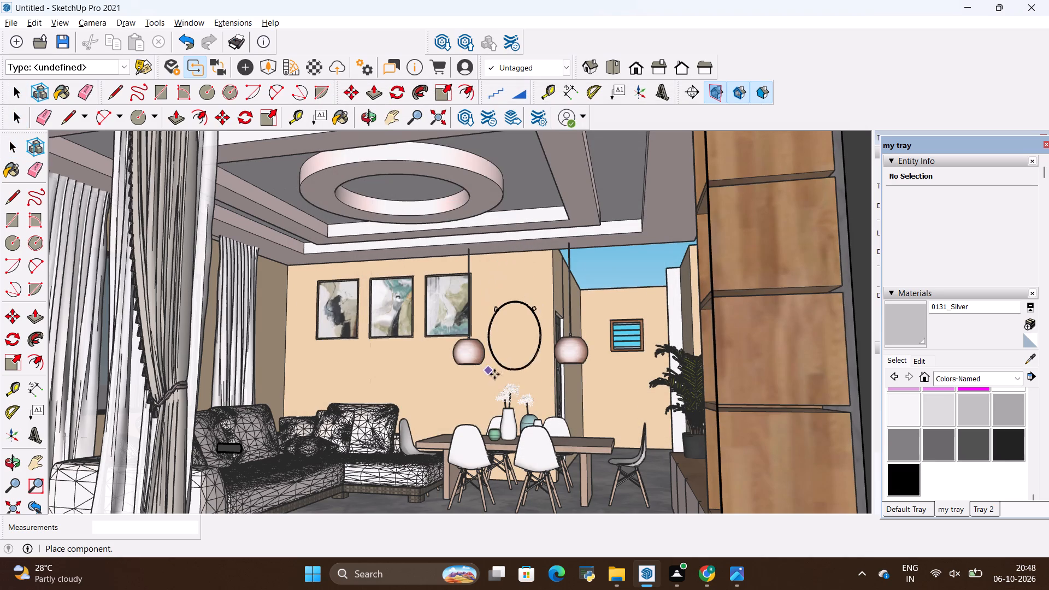
click(476, 357)
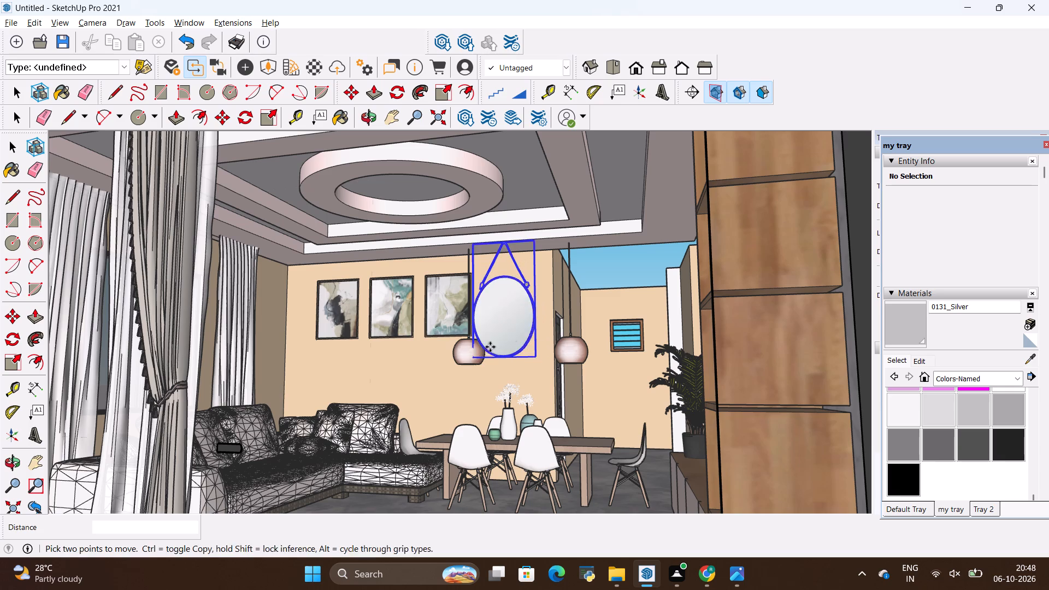
Move the round mirror from above the dining table back against the wall beside the three framed artworks.
middle_drag(544, 333, 541, 380)
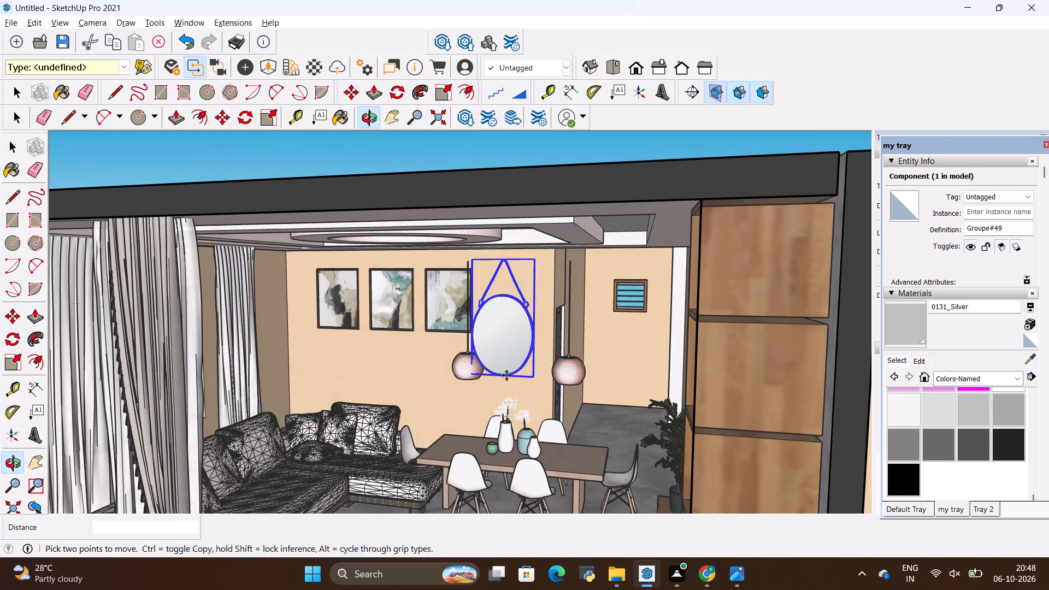
scroll(526, 318, up, 9)
scroll(584, 339, up, 1)
middle_drag(584, 339, 538, 346)
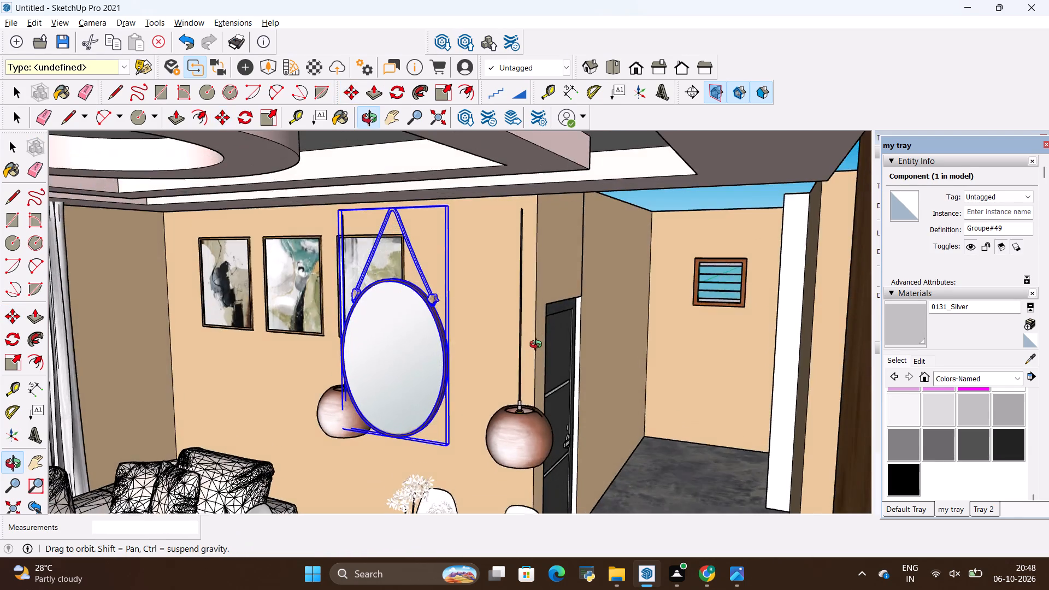
middle_drag(538, 346, 504, 337)
scroll(446, 317, up, 1)
middle_drag(462, 317, 638, 278)
scroll(638, 278, down, 2)
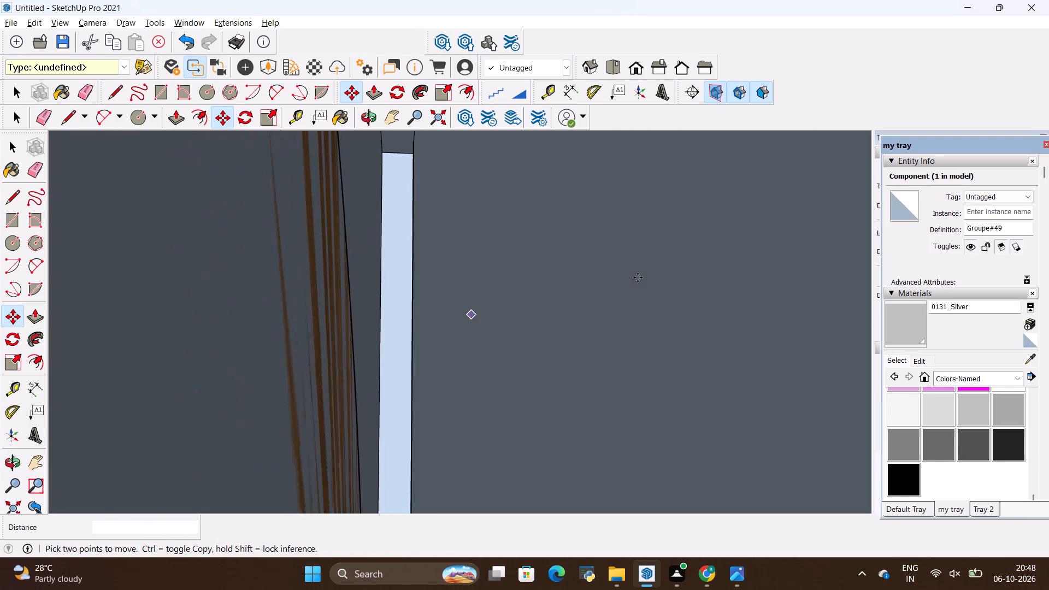
scroll(638, 278, down, 20)
scroll(638, 278, down, 11)
scroll(361, 336, down, 6)
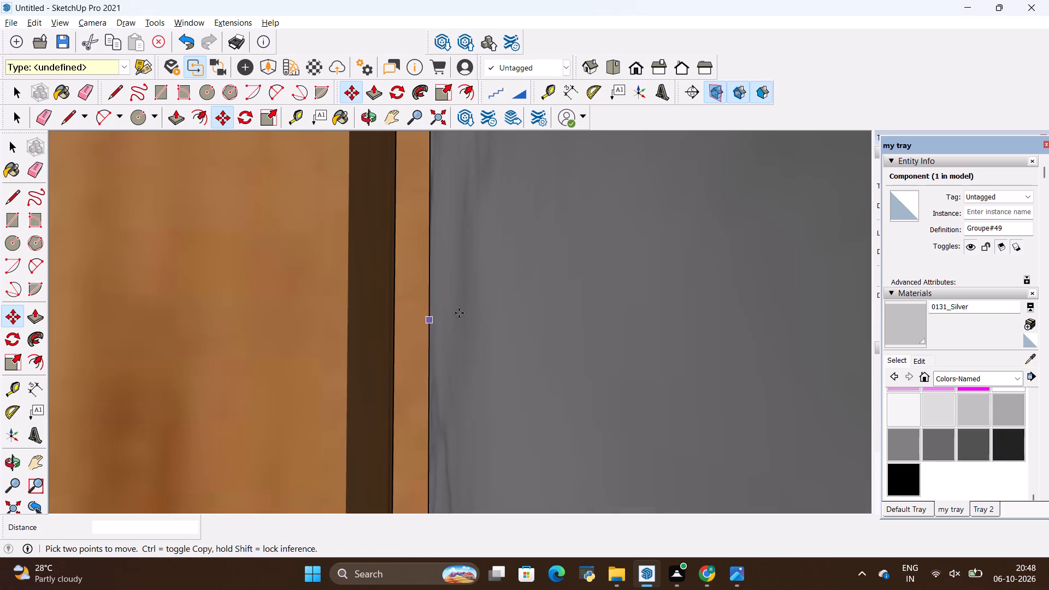
scroll(459, 313, down, 20)
scroll(459, 313, down, 20)
scroll(459, 313, down, 2)
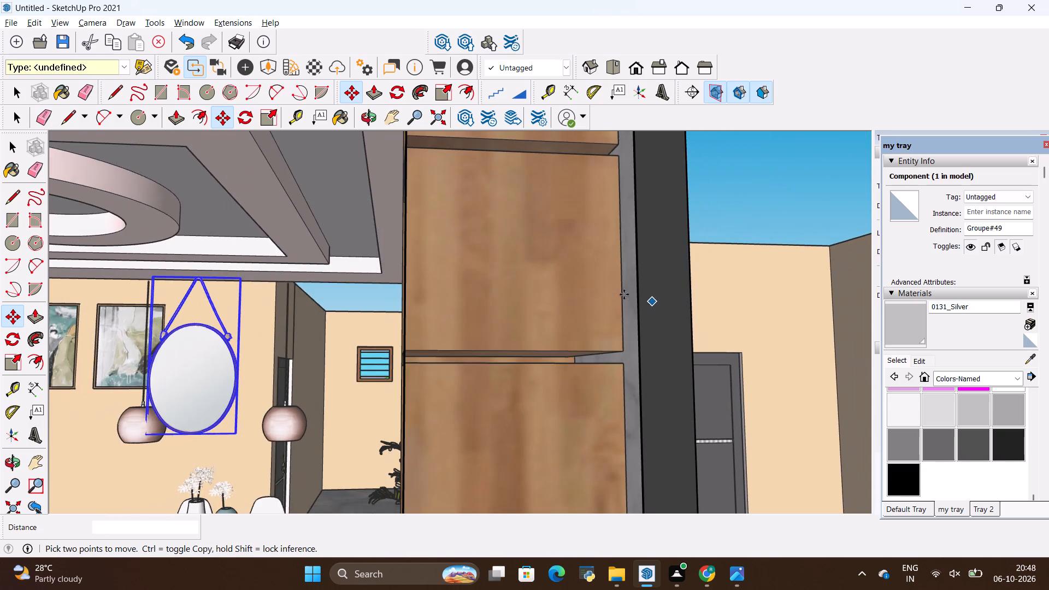
scroll(227, 305, up, 8)
middle_drag(314, 306, 420, 237)
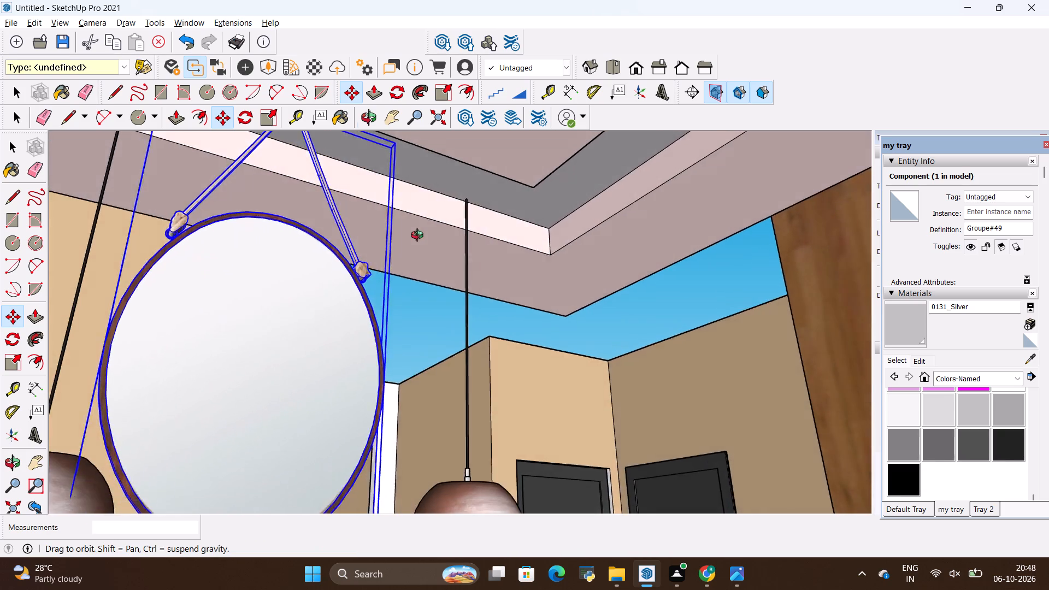
middle_drag(420, 237, 608, 246)
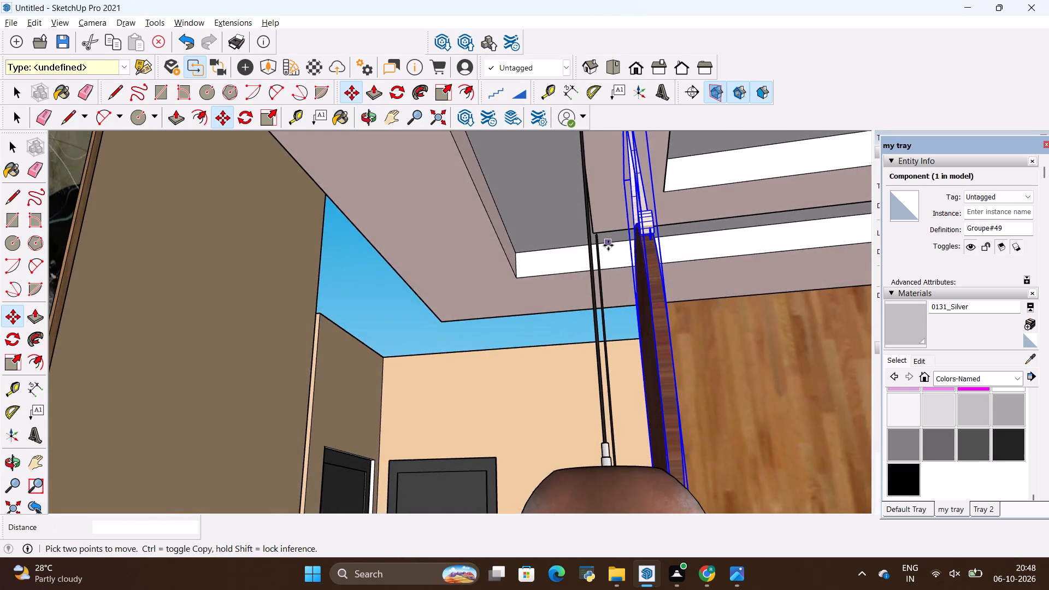
scroll(611, 292, down, 6)
scroll(623, 300, up, 15)
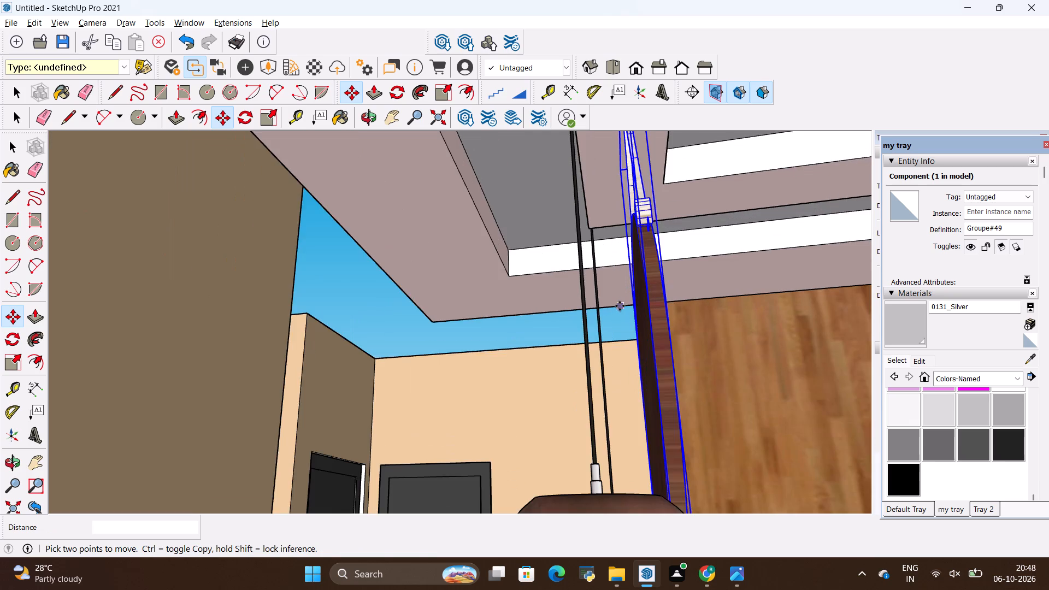
scroll(619, 308, down, 2)
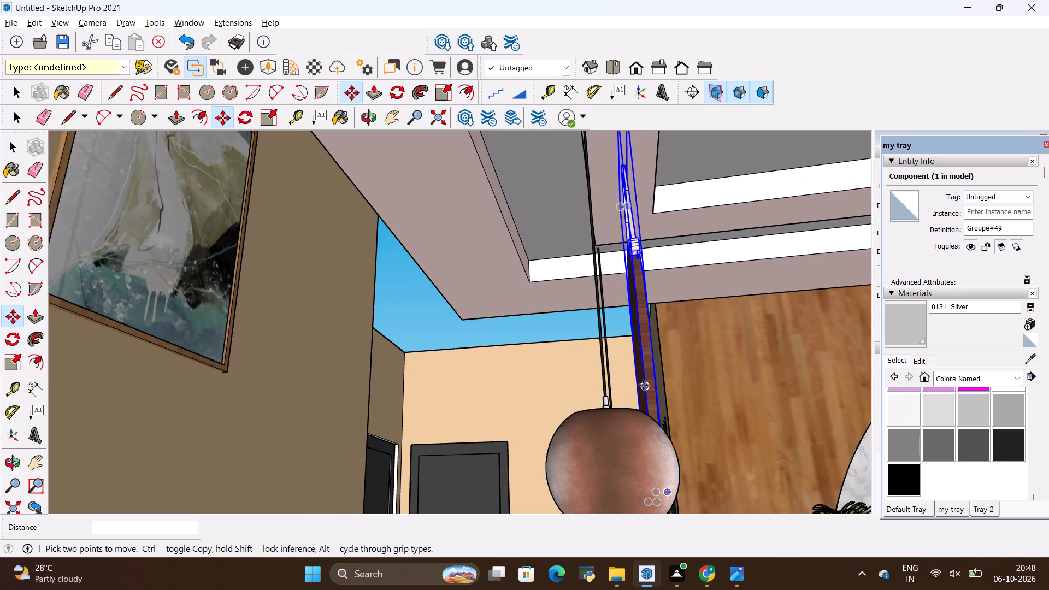
key(m)
click(641, 385)
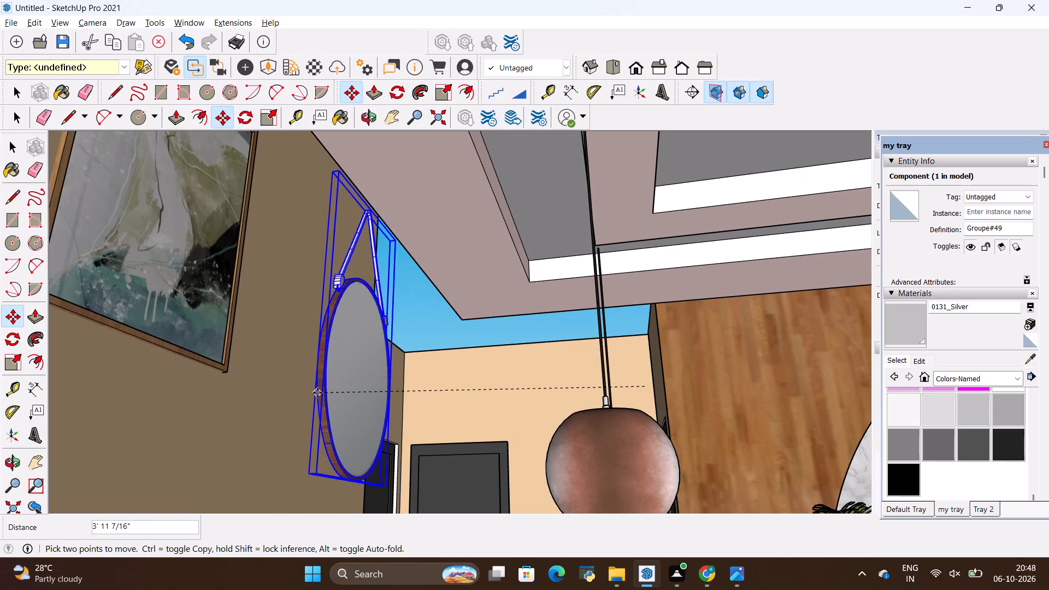
click(274, 364)
middle_drag(320, 352, 400, 314)
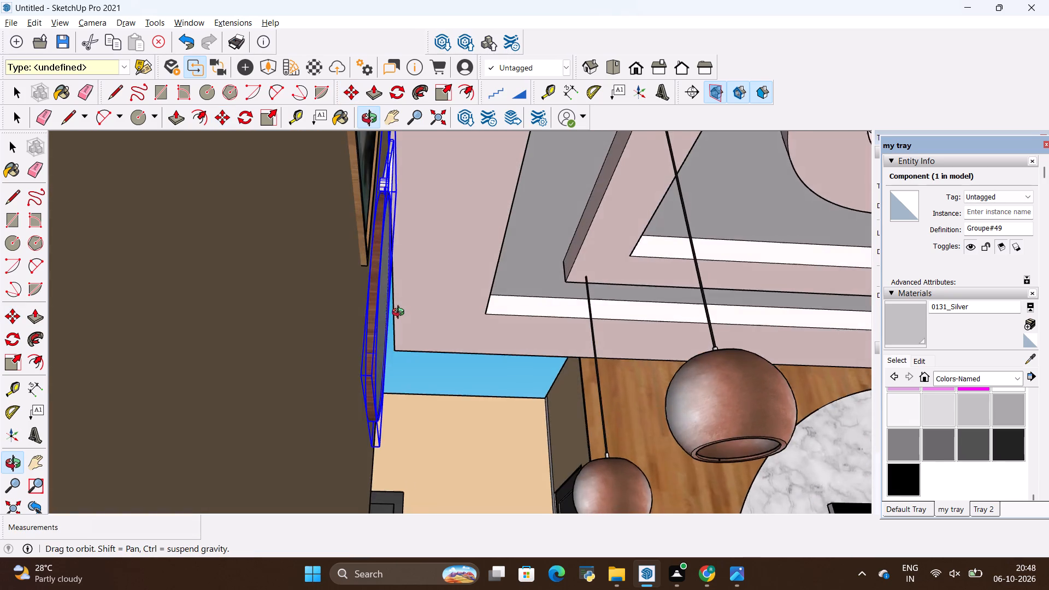
middle_drag(400, 314, 390, 389)
scroll(343, 456, up, 3)
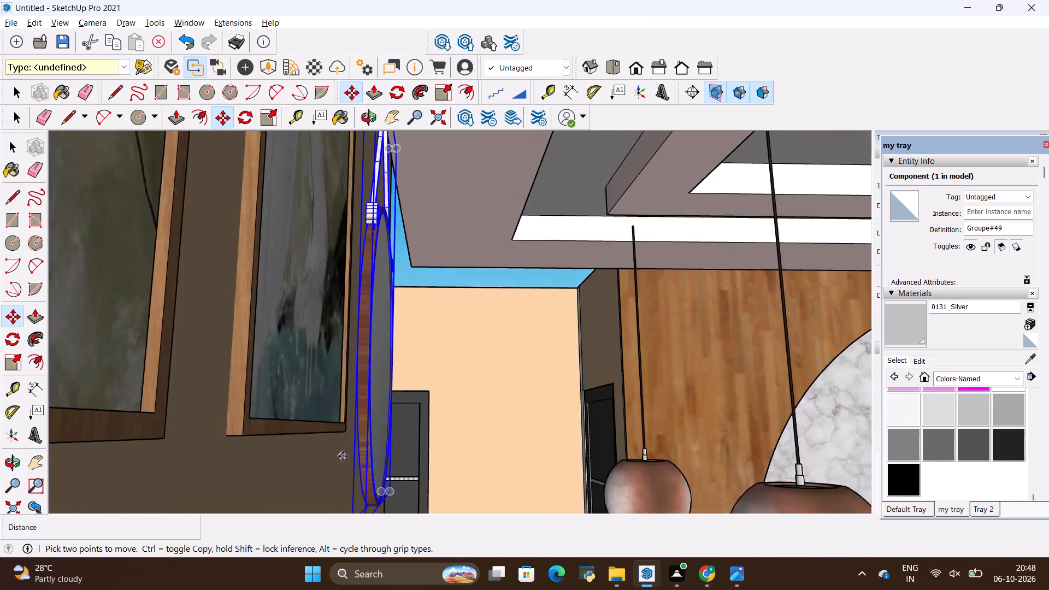
scroll(343, 456, up, 8)
middle_drag(359, 445, 296, 436)
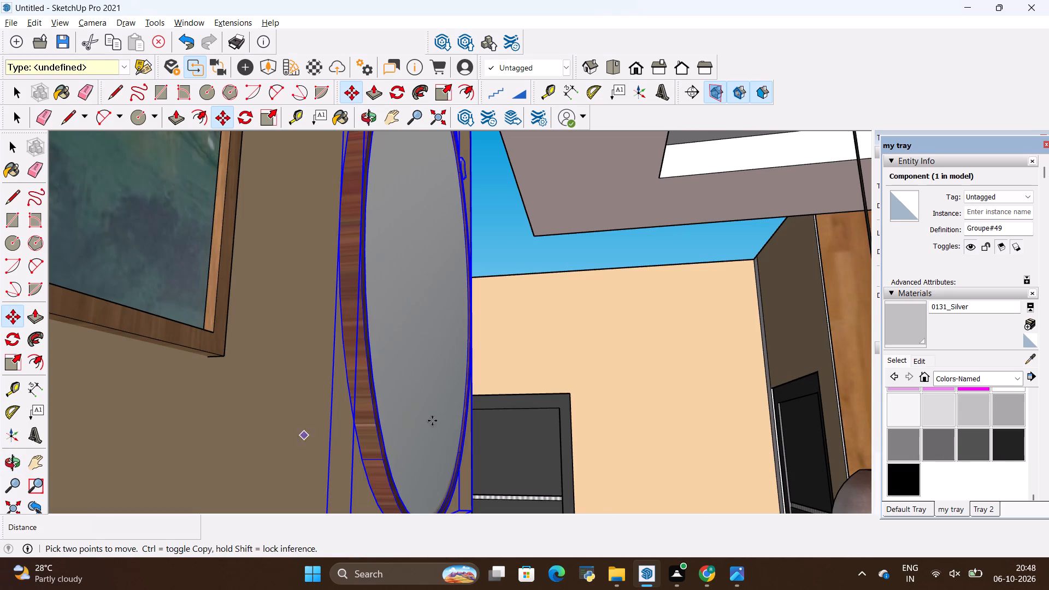
key(space)
click(576, 390)
Examine the mirror's placement from inside the dining area and from outside through the section cut.
middle_drag(587, 381, 484, 436)
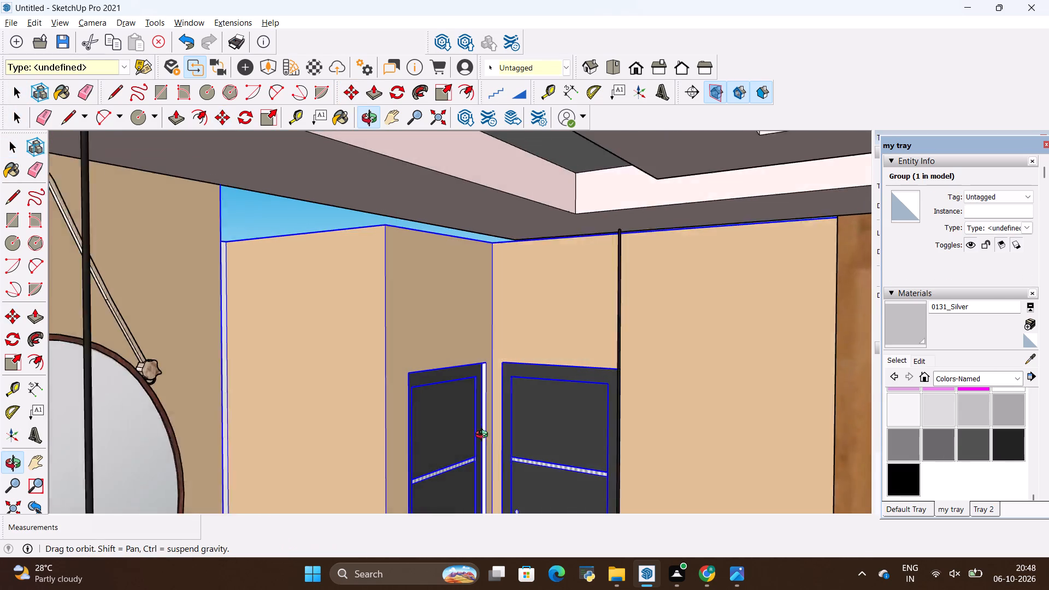
middle_drag(484, 436, 487, 418)
scroll(533, 394, down, 4)
middle_drag(533, 396, 427, 372)
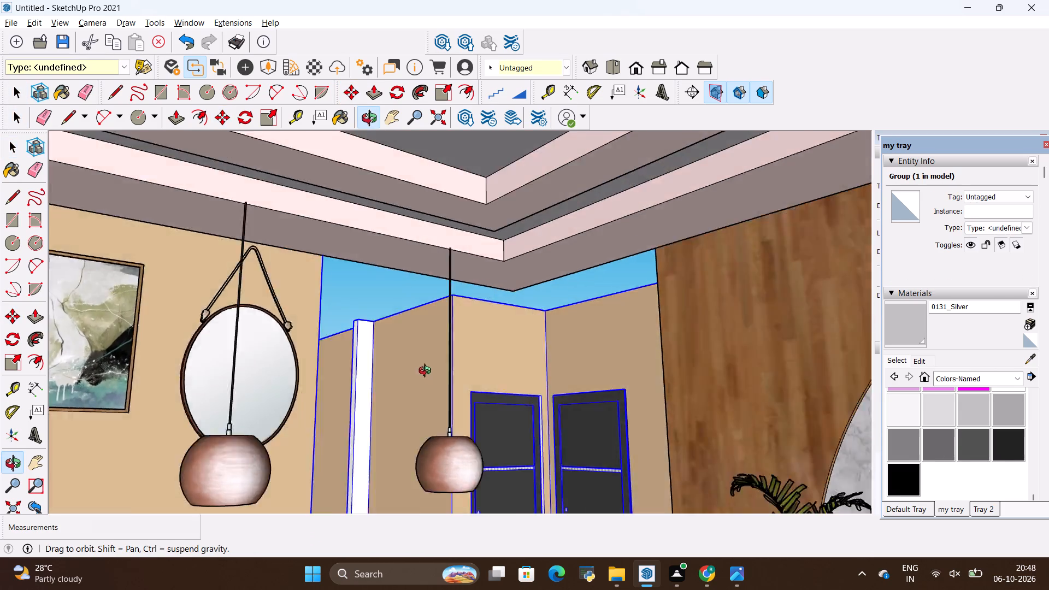
middle_drag(427, 372, 394, 400)
scroll(394, 400, down, 5)
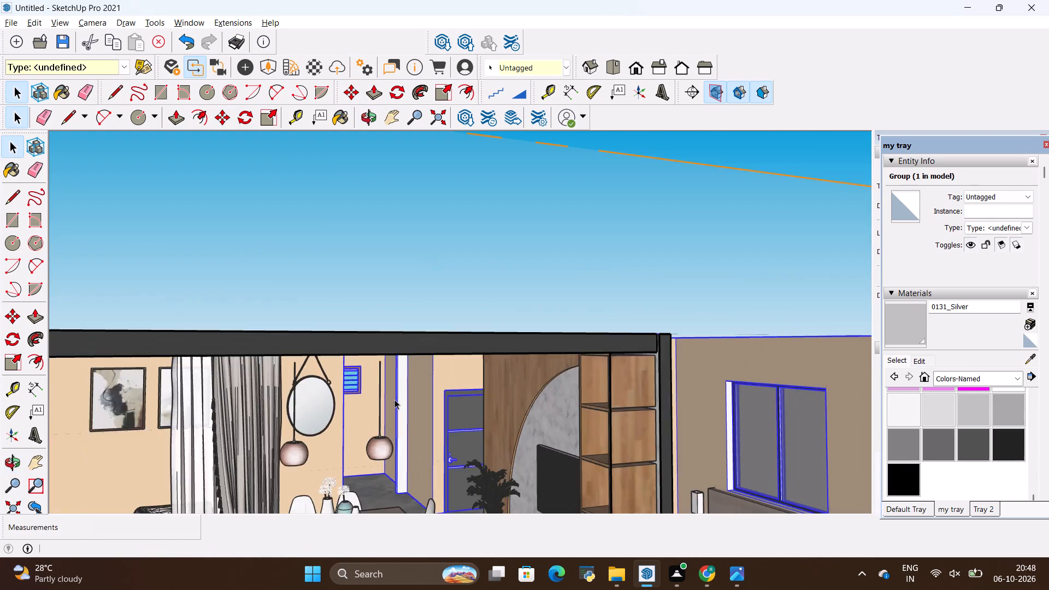
scroll(394, 399, down, 12)
middle_drag(396, 427, 290, 397)
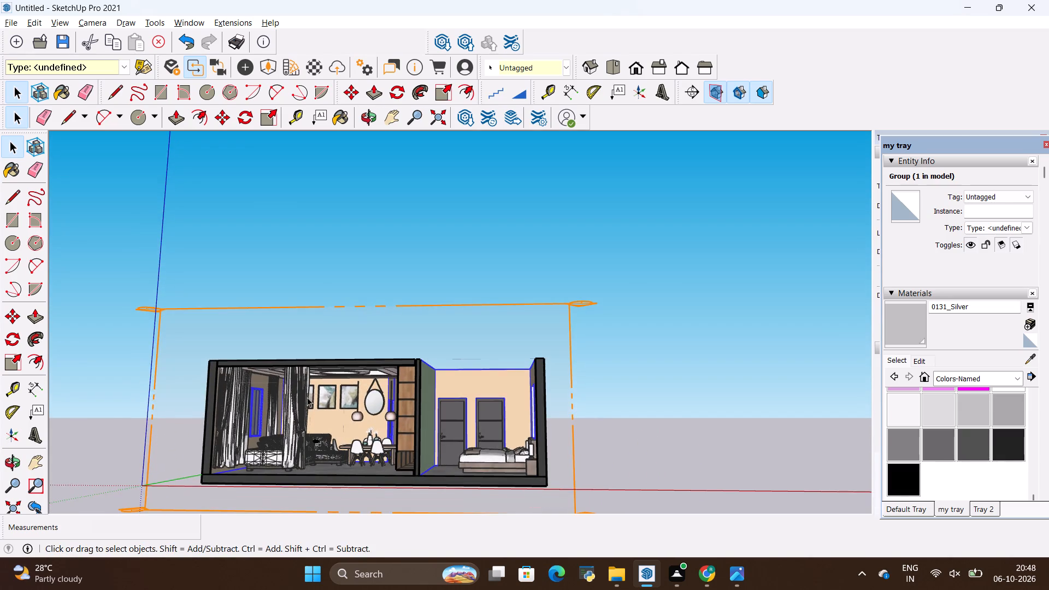
scroll(360, 420, up, 8)
scroll(341, 406, down, 4)
scroll(357, 479, up, 3)
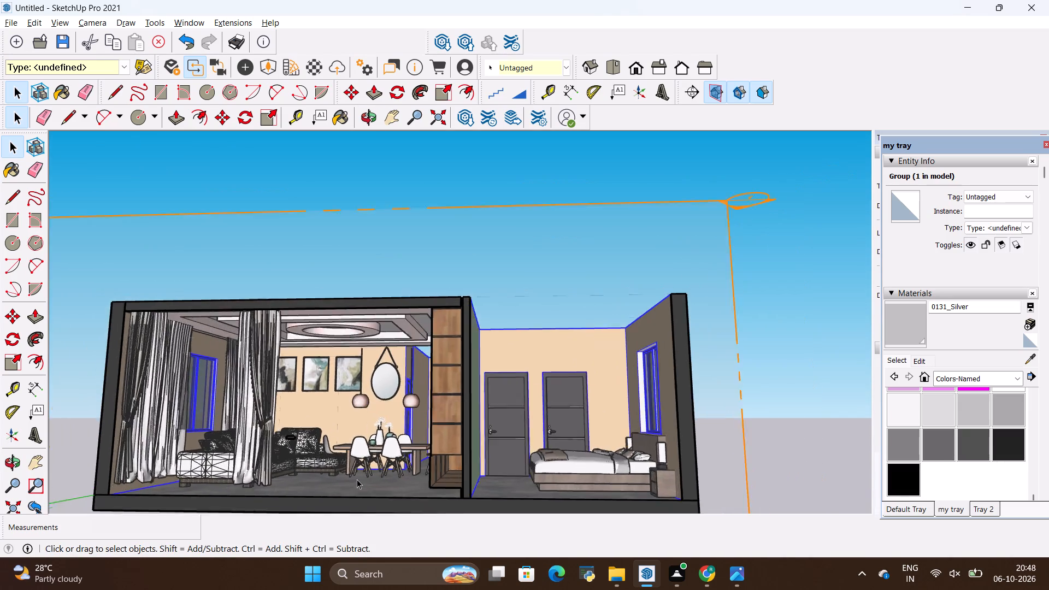
Scale the wall mirror along the green axis by a factor of about 3.62 to thicken it.
scroll(357, 479, up, 5)
scroll(278, 469, up, 3)
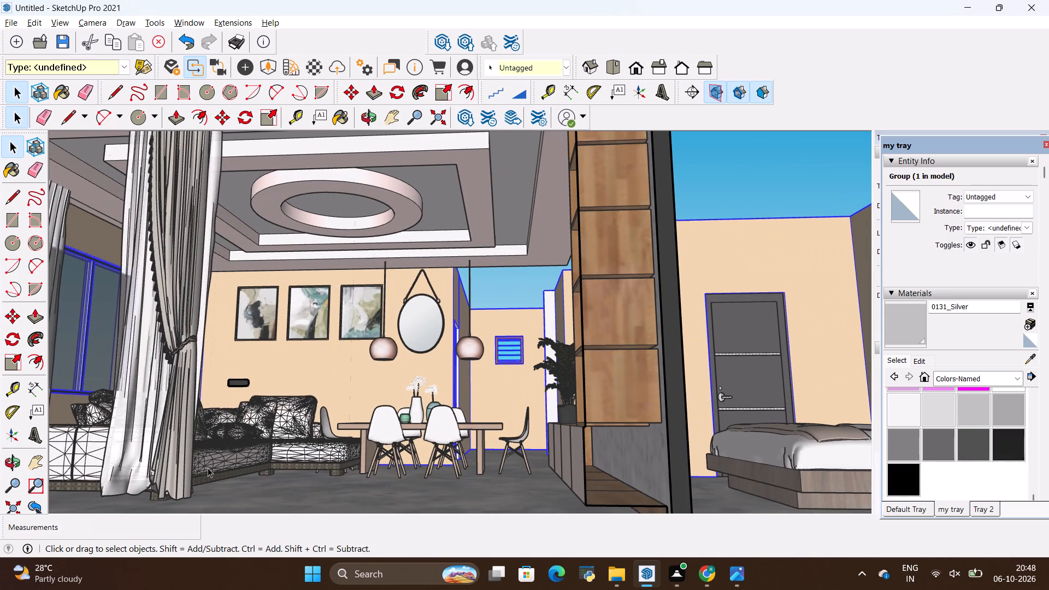
scroll(473, 312, up, 8)
click(396, 336)
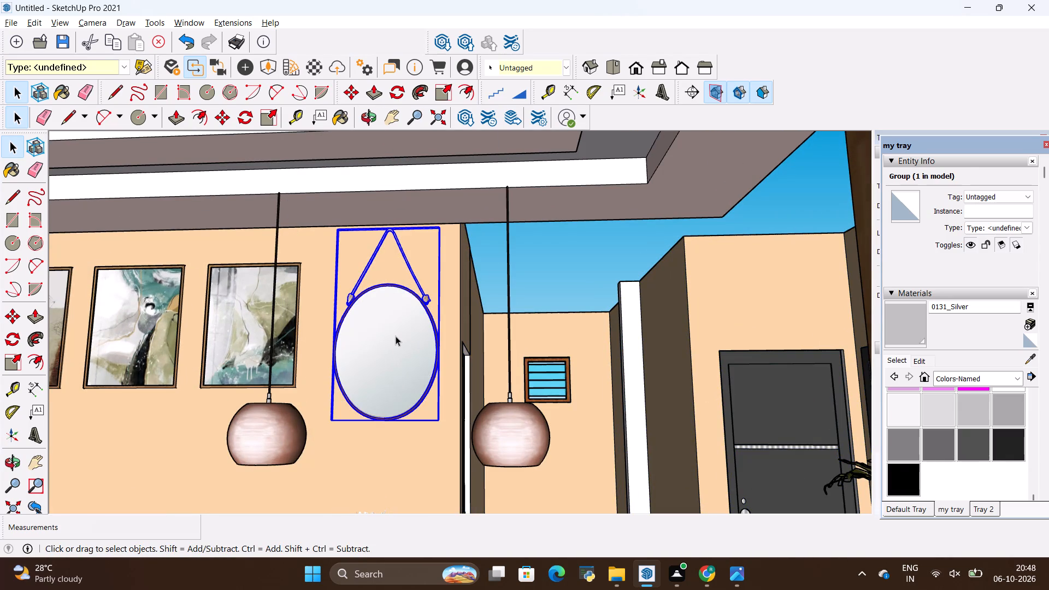
scroll(399, 334, up, 1)
middle_drag(399, 334, 332, 378)
key(s)
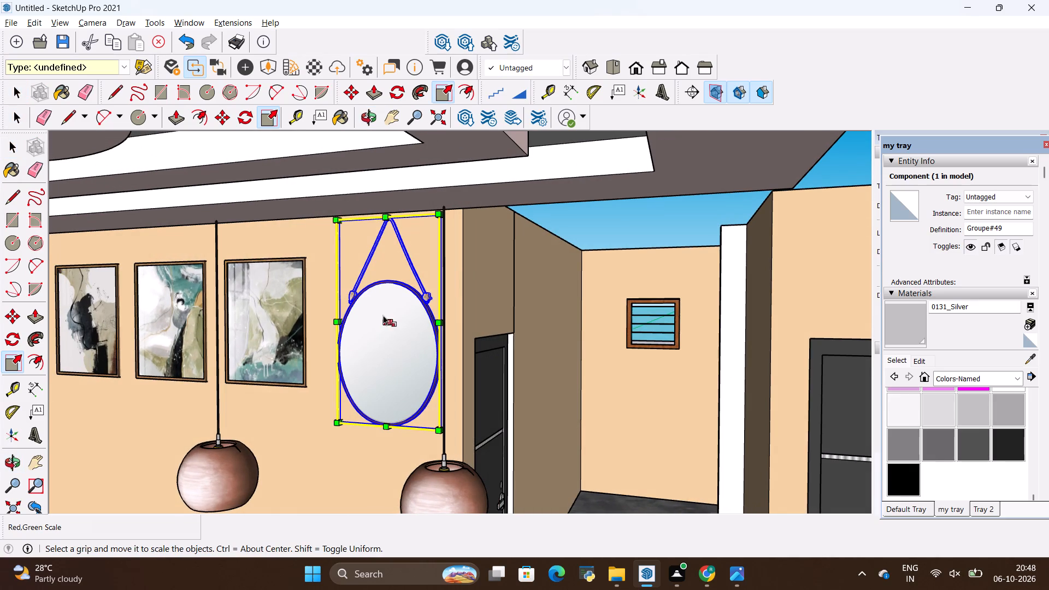
click(382, 319)
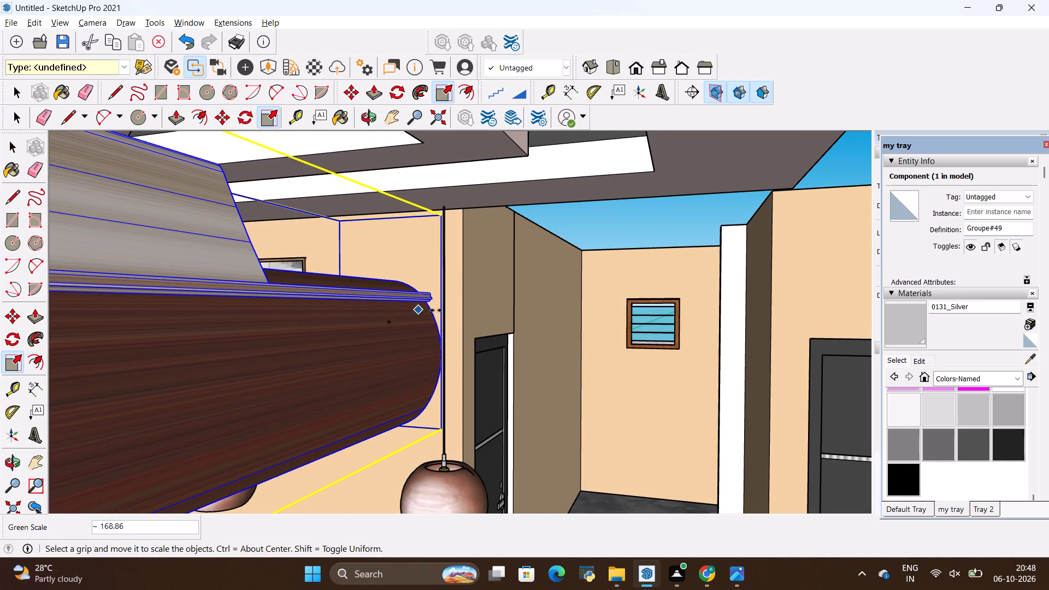
scroll(417, 323, up, 7)
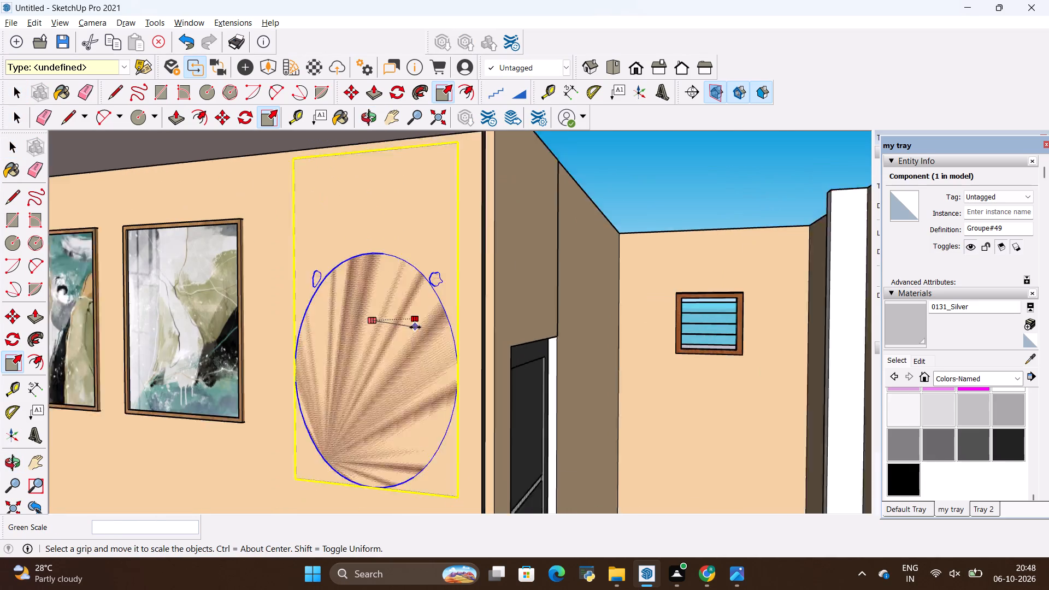
scroll(415, 327, up, 1)
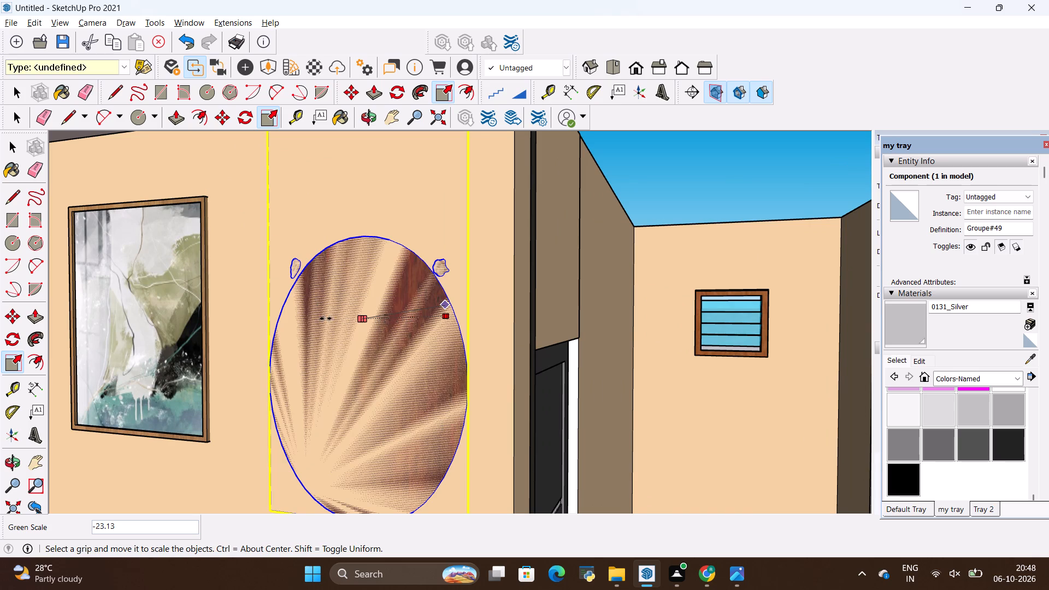
middle_drag(330, 320, 615, 371)
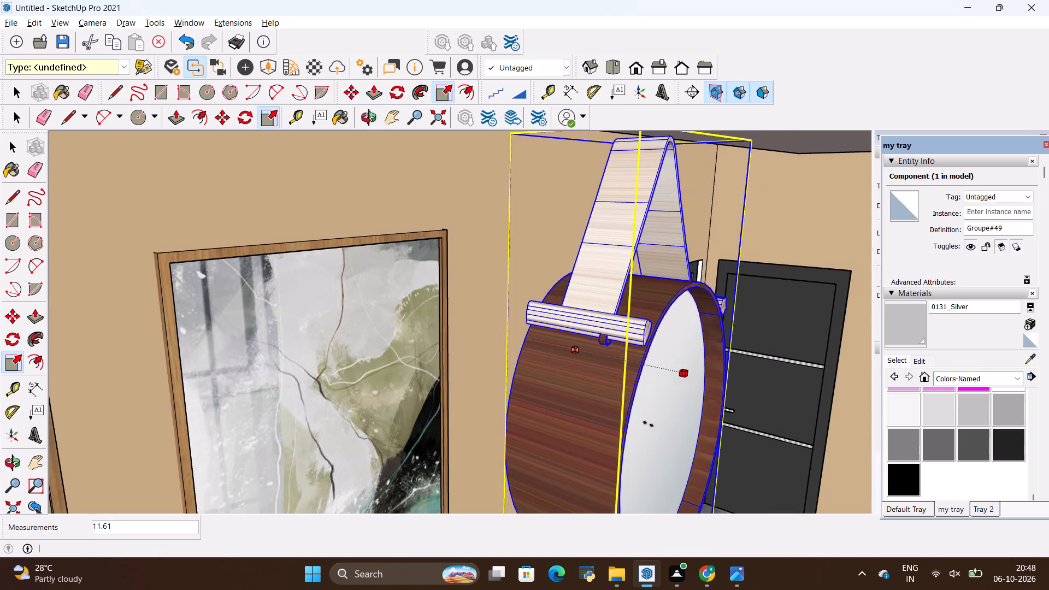
click(588, 420)
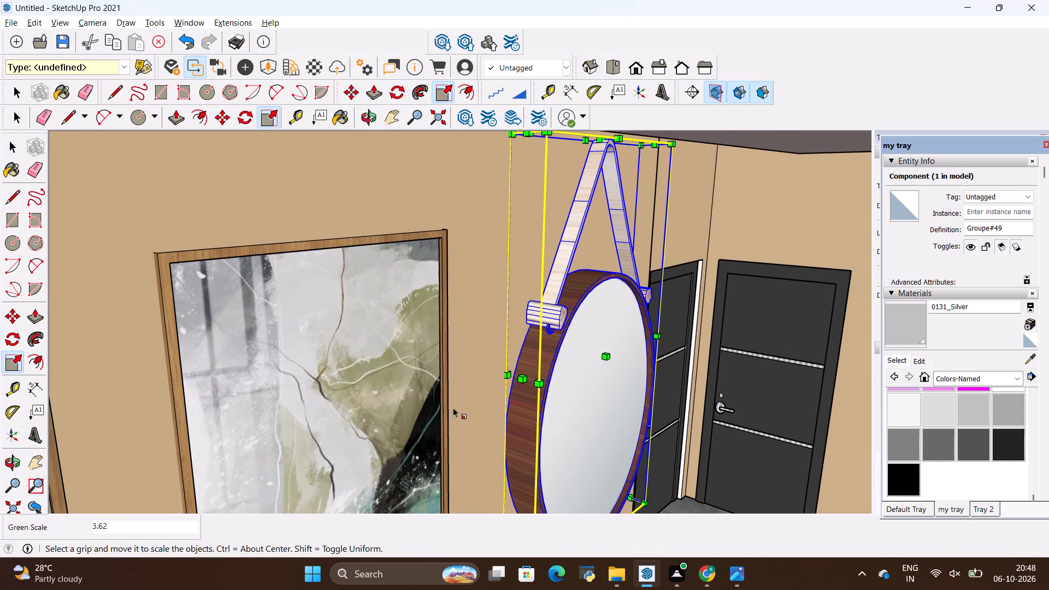
key(space)
click(484, 322)
Examine the thickened mirror beside the artworks, close up and from outside through the section cut.
middle_drag(603, 349, 363, 345)
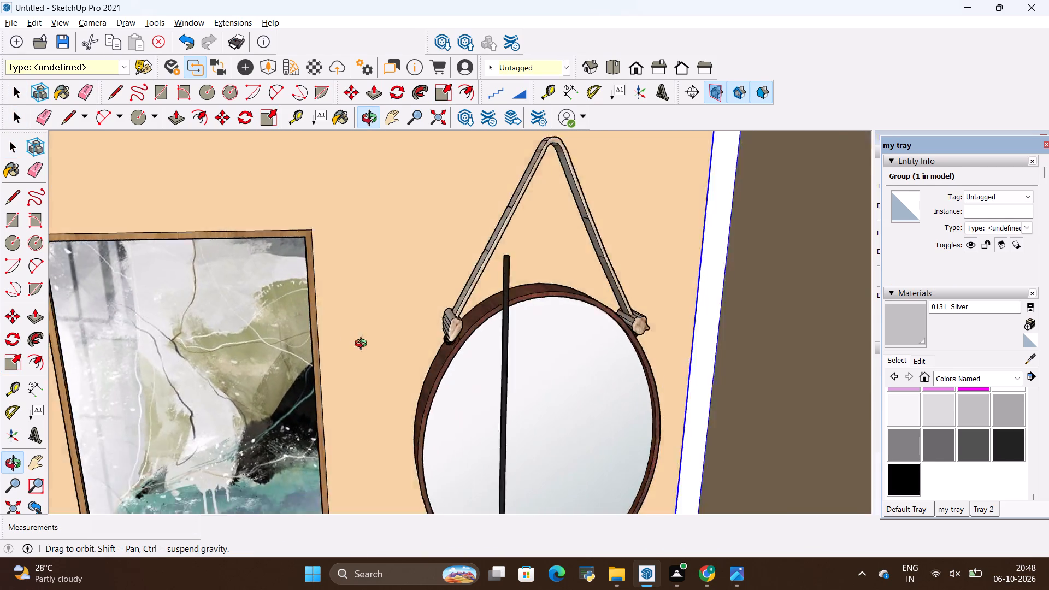
middle_drag(363, 345, 264, 335)
scroll(382, 302, down, 6)
scroll(579, 297, down, 5)
scroll(497, 325, down, 1)
middle_drag(495, 334, 557, 248)
scroll(539, 280, down, 5)
scroll(261, 487, up, 7)
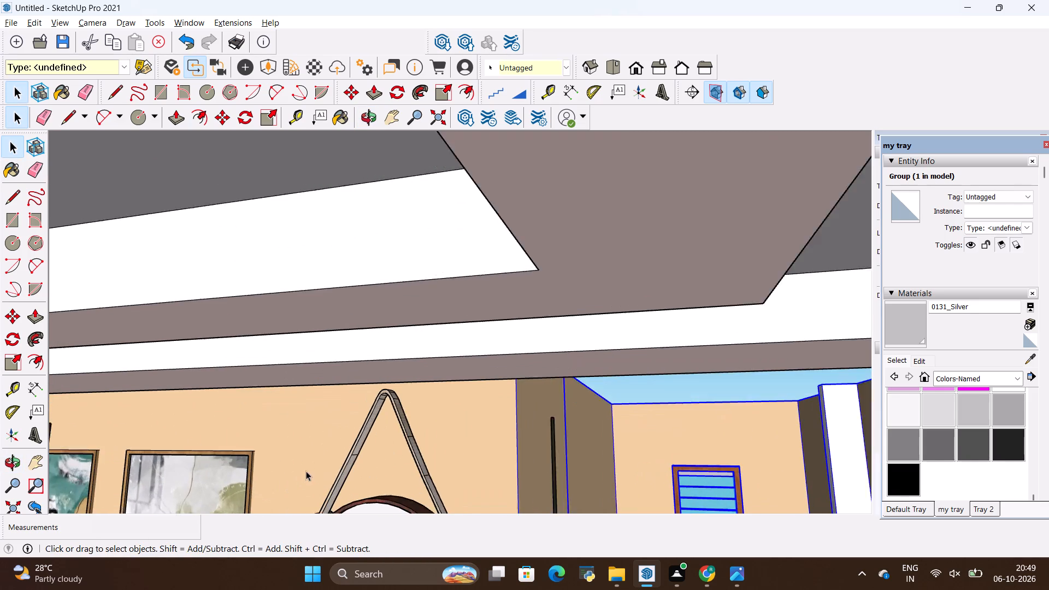
shift+middle_drag(403, 483, 470, 269)
middle_drag(470, 269, 467, 362)
scroll(478, 331, down, 5)
middle_drag(456, 397, 467, 331)
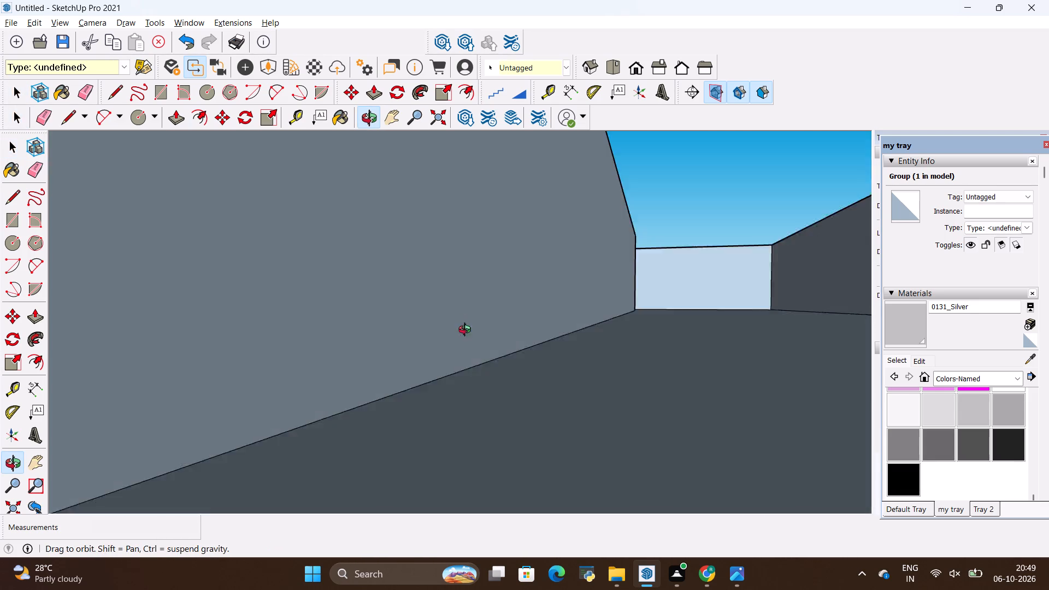
middle_drag(467, 331, 490, 282)
scroll(481, 294, down, 12)
scroll(406, 455, down, 2)
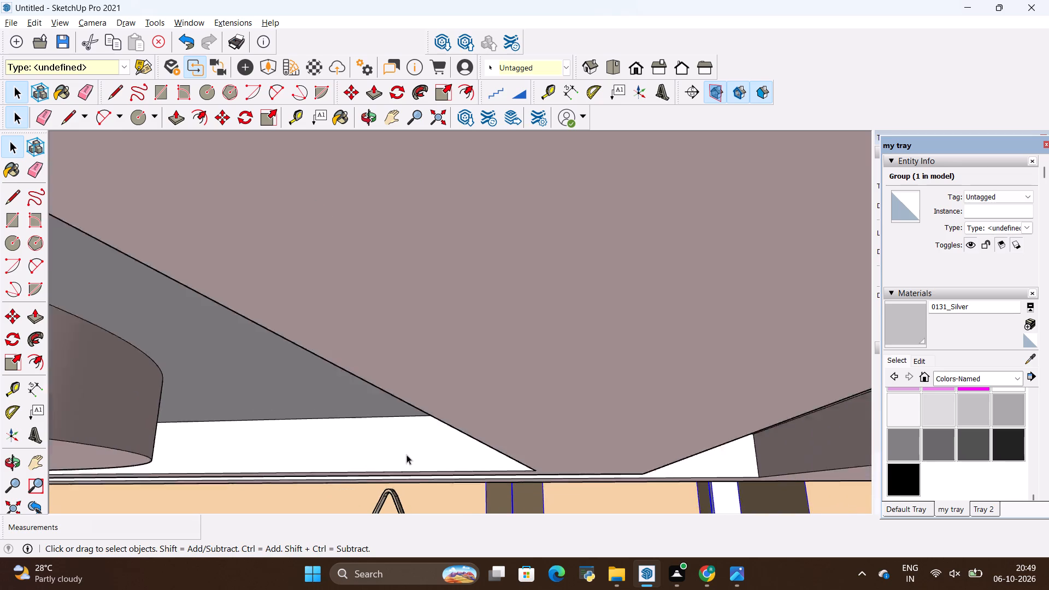
scroll(406, 455, down, 20)
scroll(406, 455, down, 3)
scroll(446, 432, down, 6)
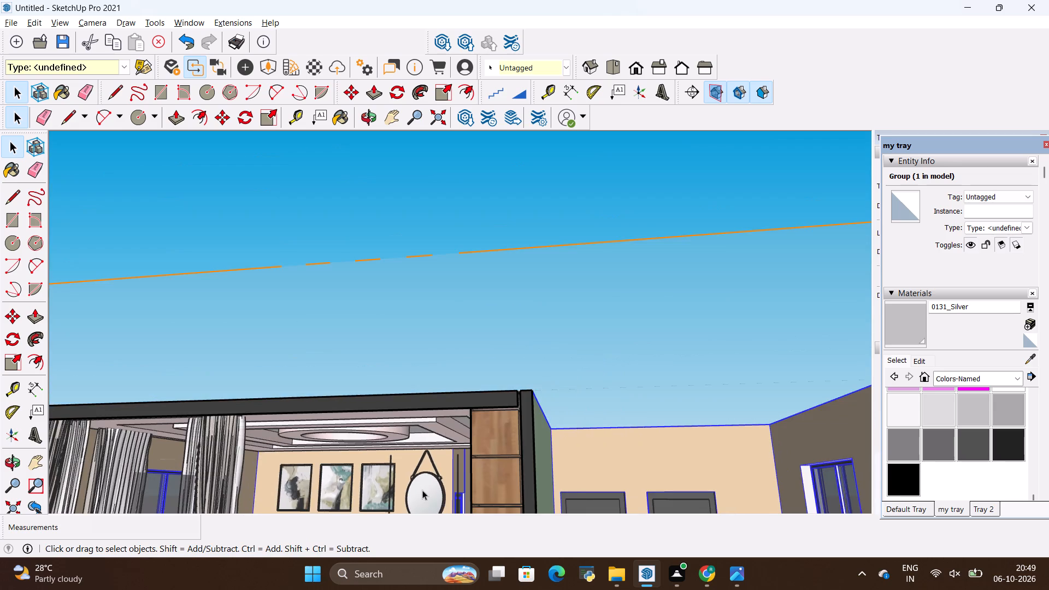
Move the mirror about 11 1/8" down and toward the framed artworks on the dining wall.
scroll(421, 494, up, 8)
shift+middle_drag(445, 493, 468, 376)
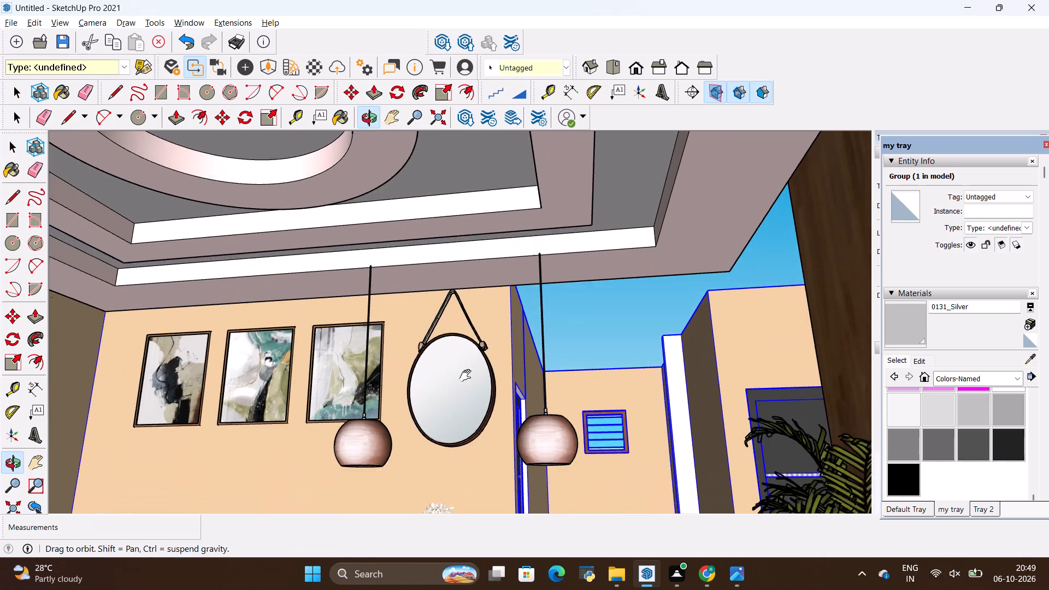
shift+middle_drag(468, 376, 468, 375)
middle_drag(468, 378, 467, 435)
scroll(458, 383, up, 5)
click(457, 382)
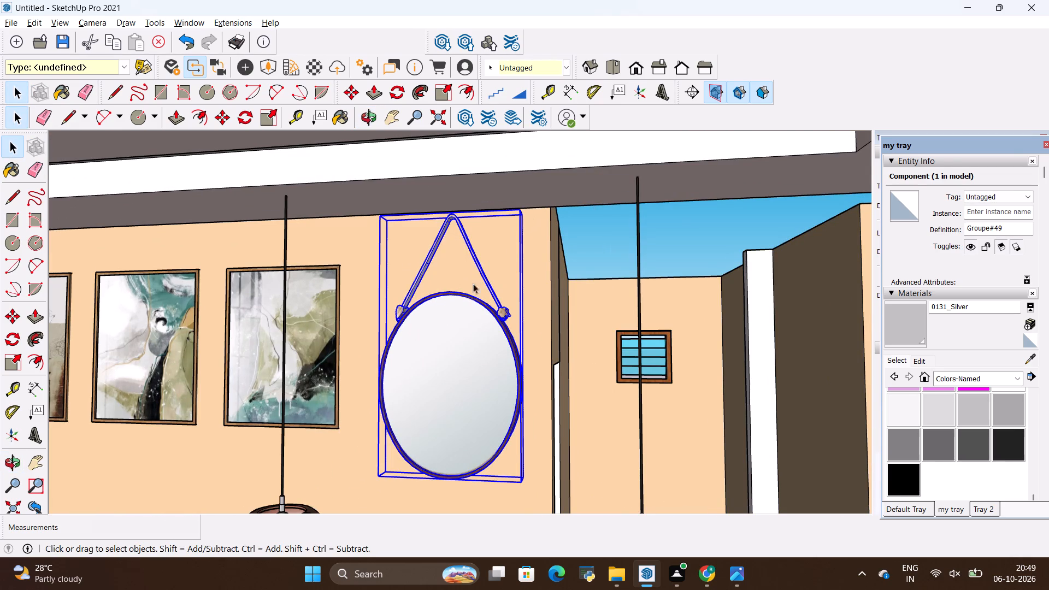
key(m)
click(462, 329)
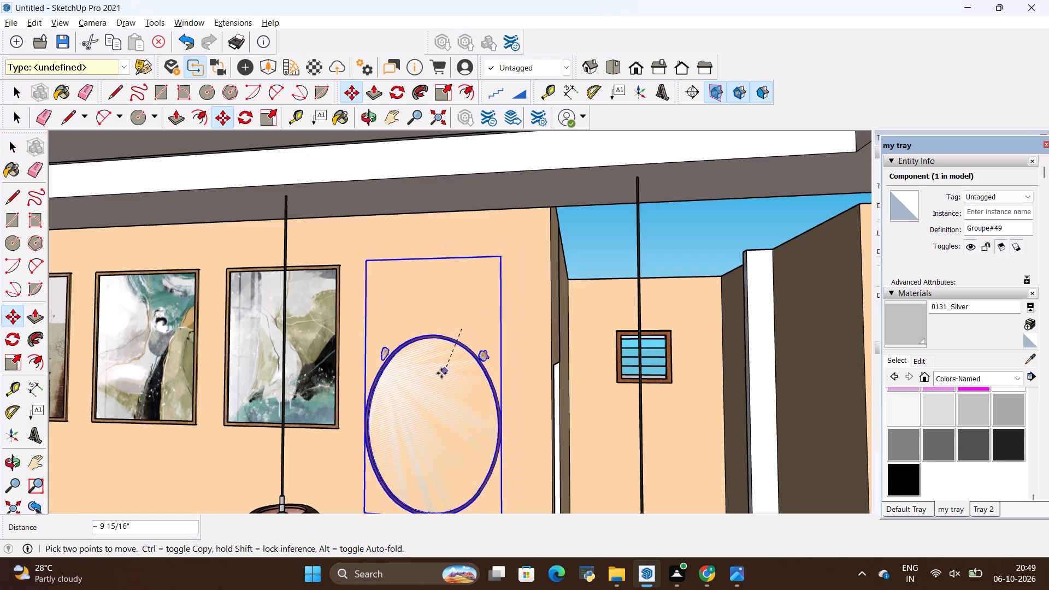
click(431, 371)
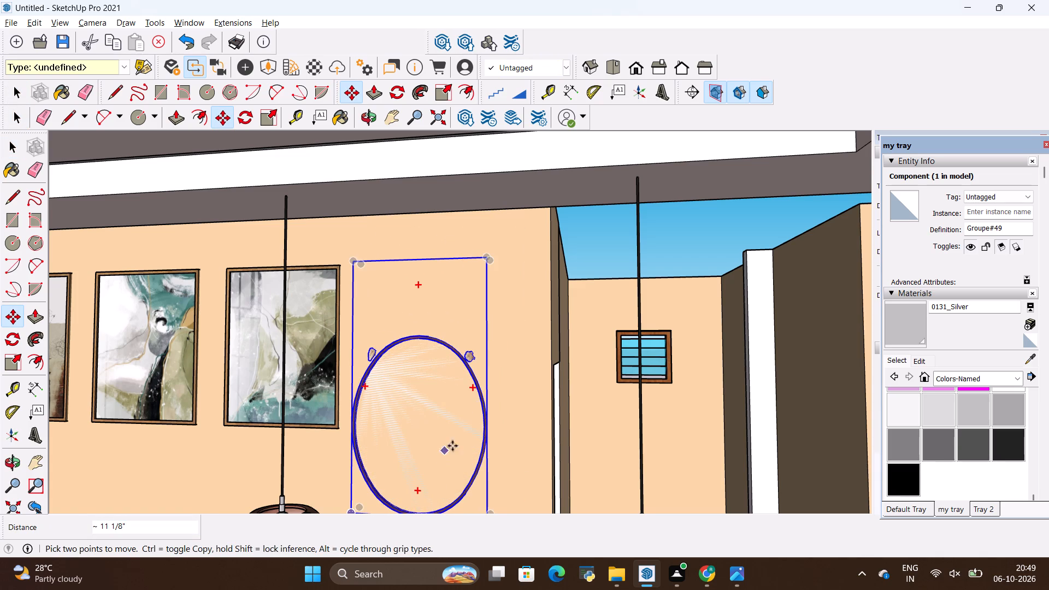
Move the mirror about 2 5/16" along the dining wall, away from the framed artworks.
key(space)
click(540, 400)
middle_drag(426, 455, 299, 411)
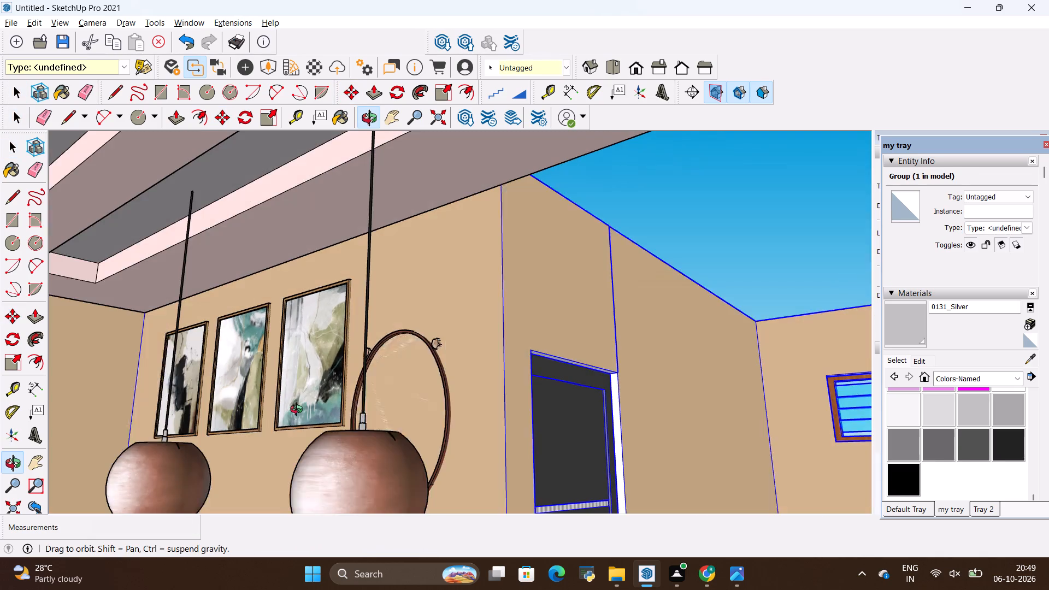
middle_drag(299, 411, 298, 412)
click(429, 403)
key(m)
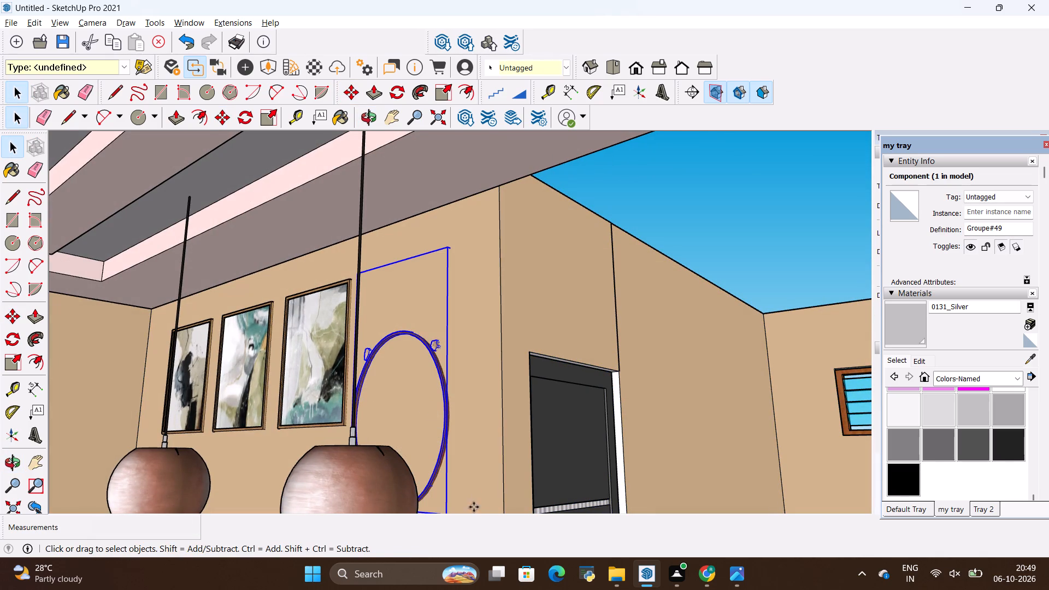
click(437, 435)
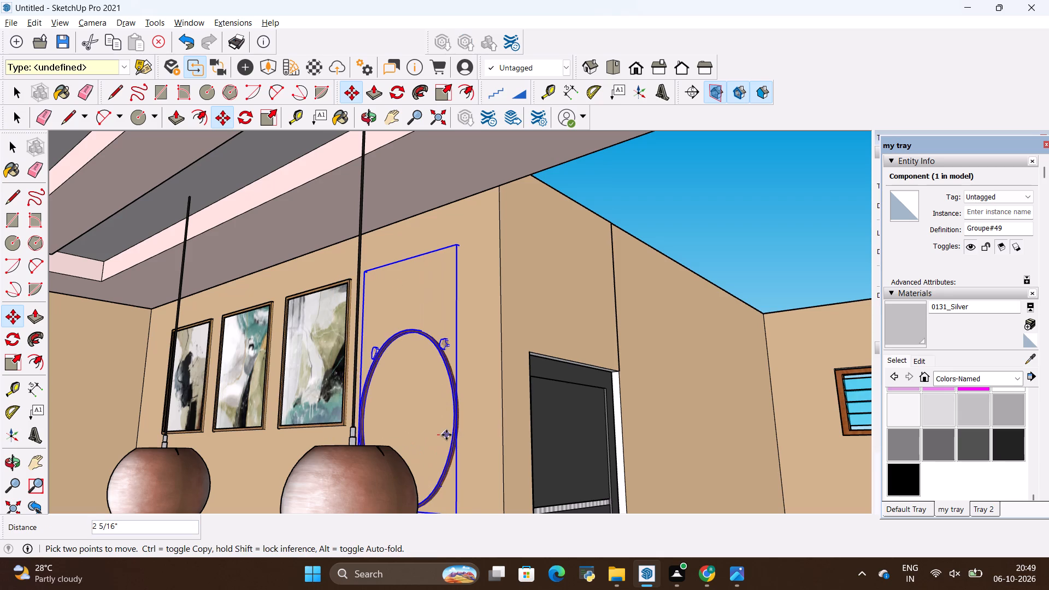
click(446, 435)
Move the mirror outward from the dining wall so its glass stands clear of the wall surface.
middle_drag(500, 404, 516, 396)
scroll(516, 396, down, 1)
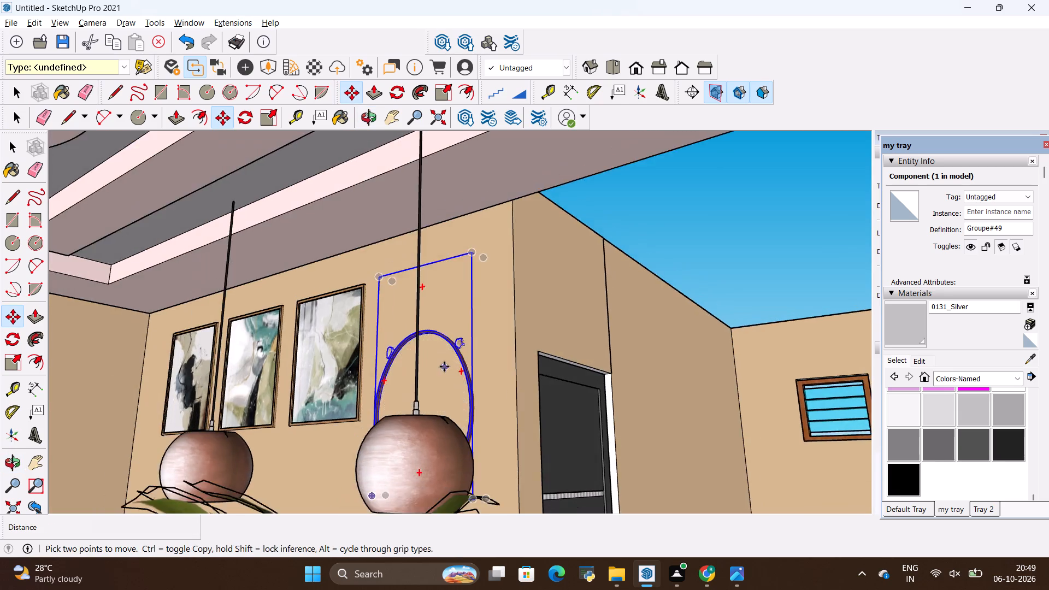
scroll(444, 367, up, 11)
middle_drag(532, 407, 437, 453)
key(m)
click(353, 457)
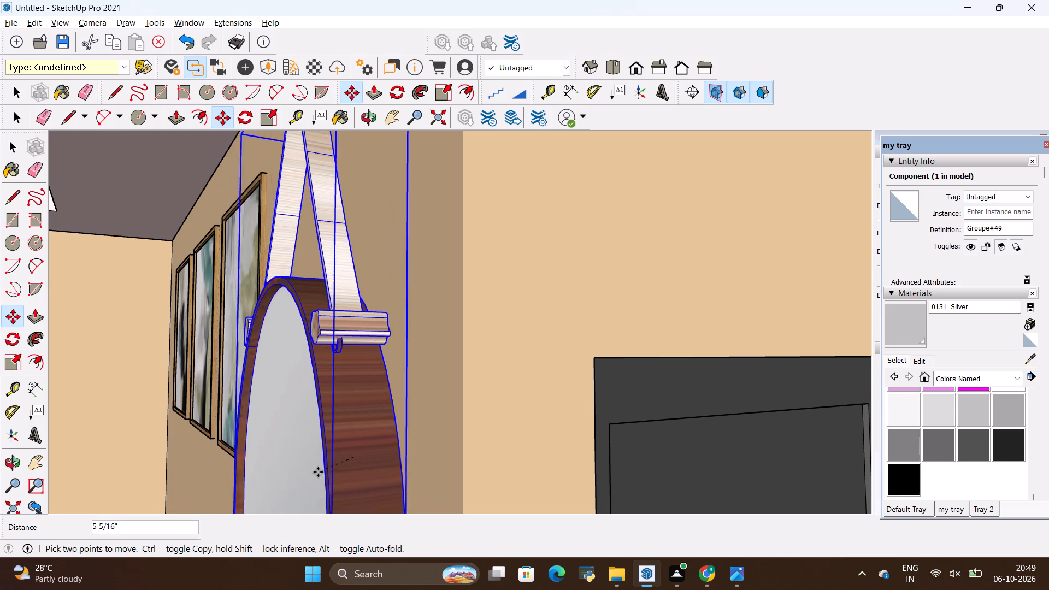
click(327, 469)
middle_drag(279, 452, 290, 456)
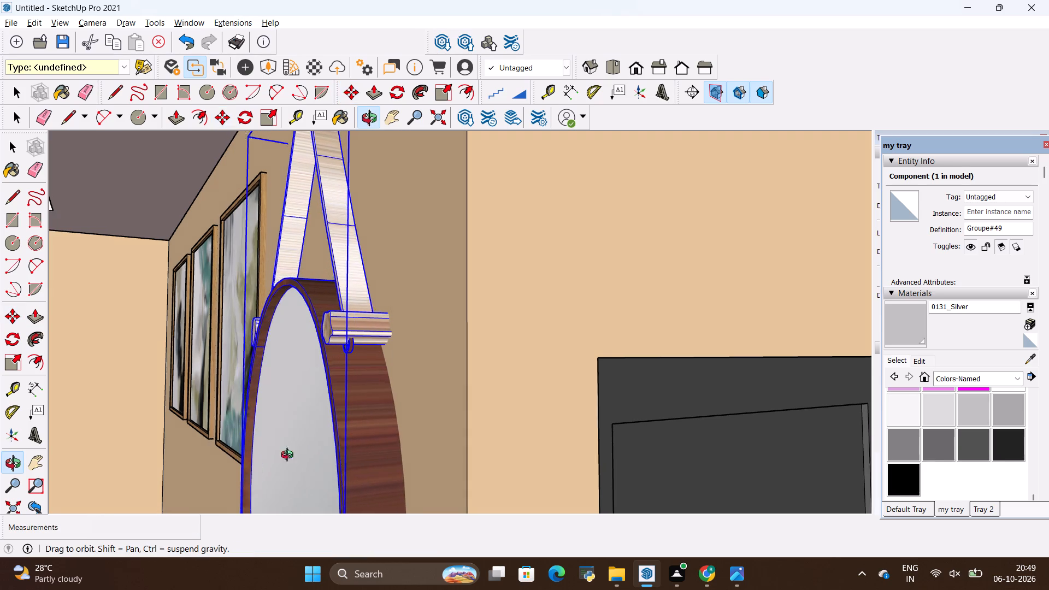
middle_drag(290, 456, 479, 459)
key(space)
click(318, 376)
Scale the wall mirror down uniformly toward its lower corner nearest the framed artworks.
scroll(495, 372, down, 3)
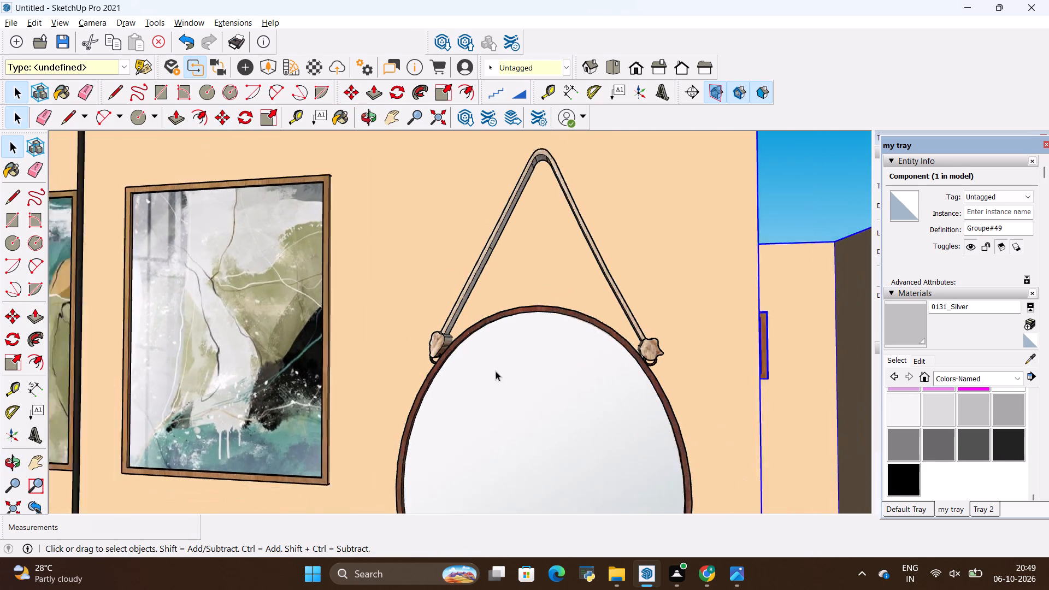
scroll(496, 371, down, 8)
click(538, 366)
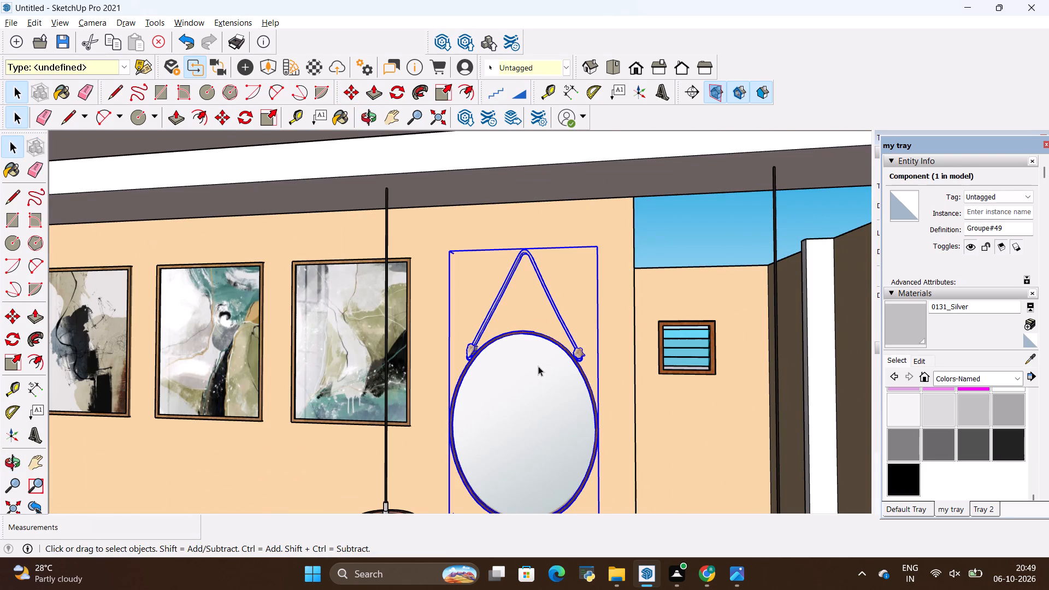
key(s)
click(599, 245)
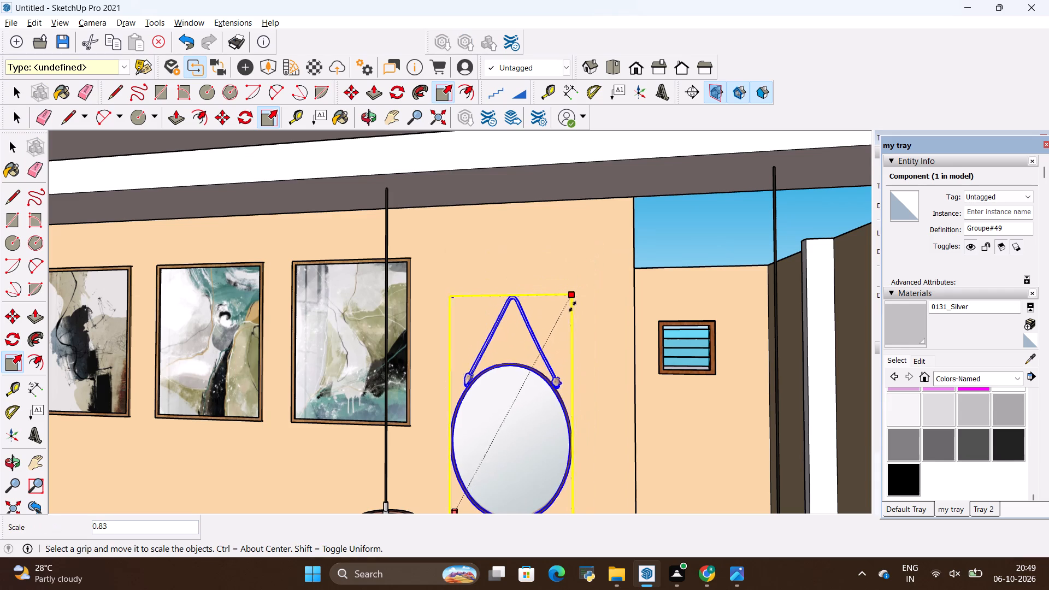
click(559, 332)
key(space)
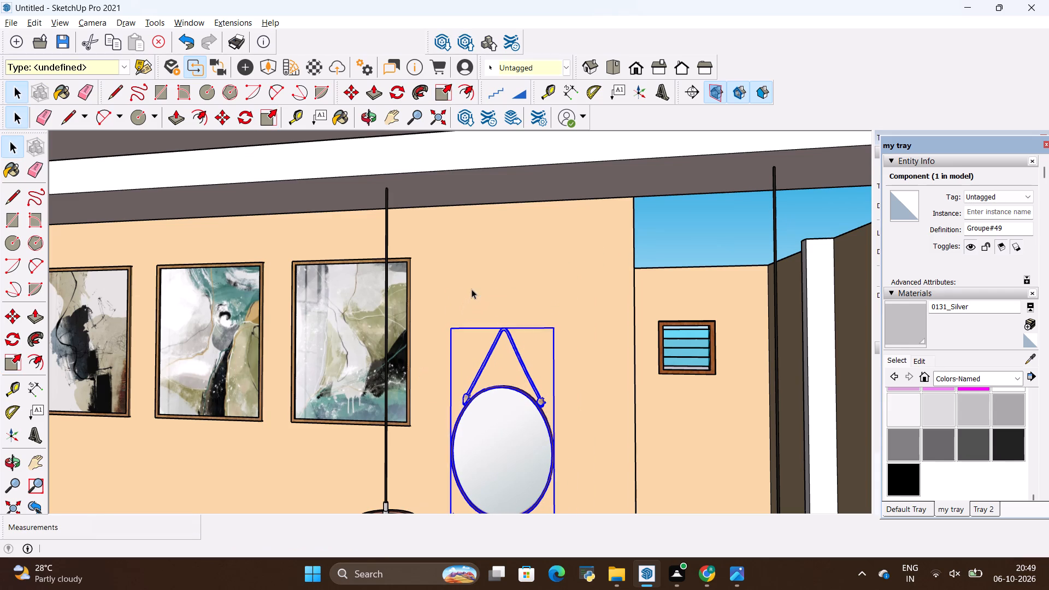
click(472, 289)
Examine the resized mirror with the artworks, pendant lights and dining table from across the living area.
scroll(544, 282, down, 16)
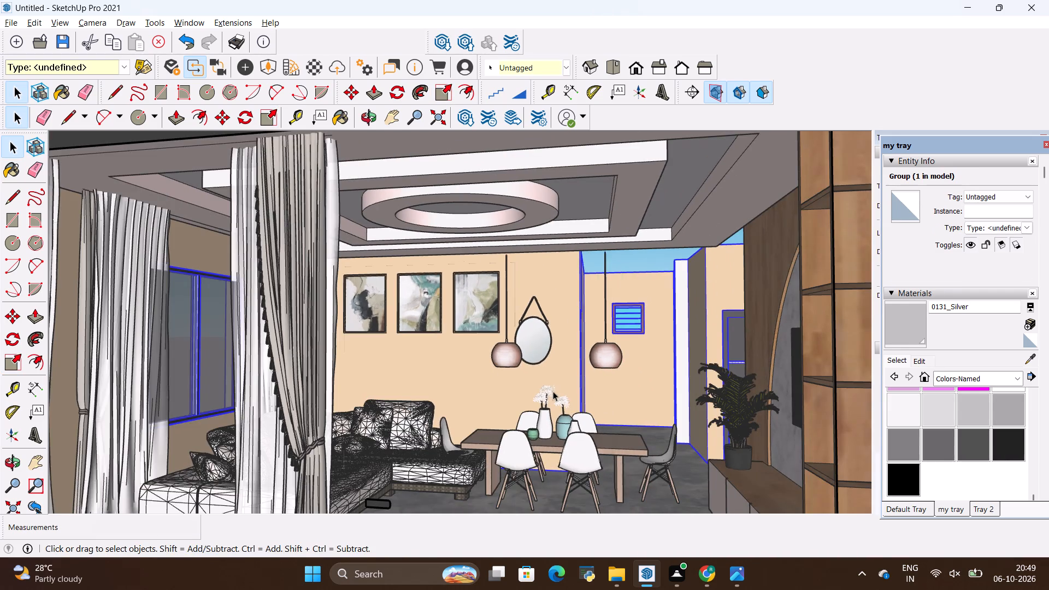
middle_drag(553, 391, 534, 353)
scroll(532, 353, down, 5)
middle_drag(532, 354, 520, 379)
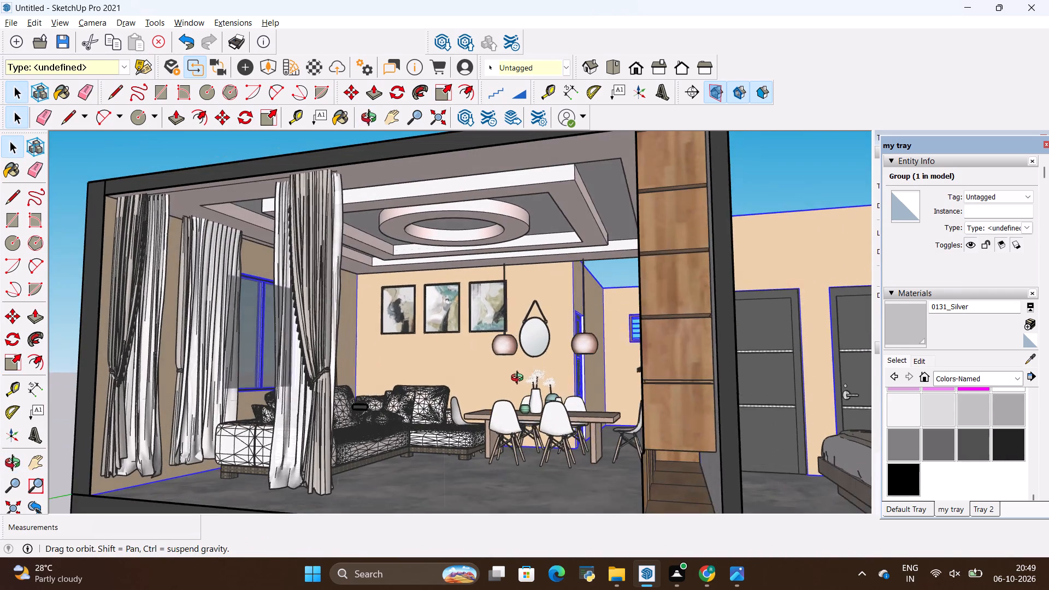
middle_drag(520, 379, 519, 379)
scroll(379, 447, up, 2)
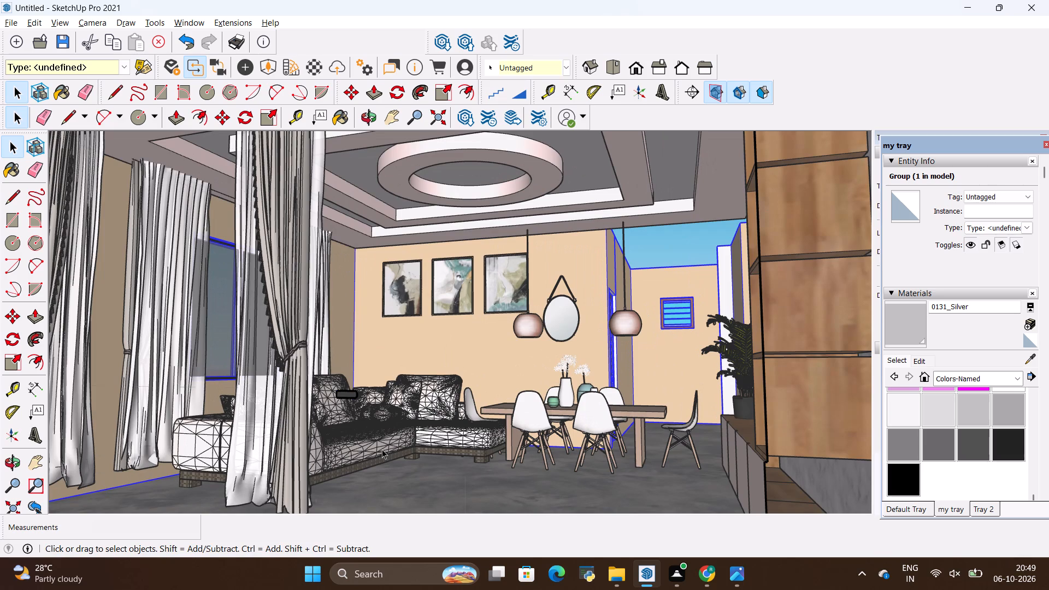
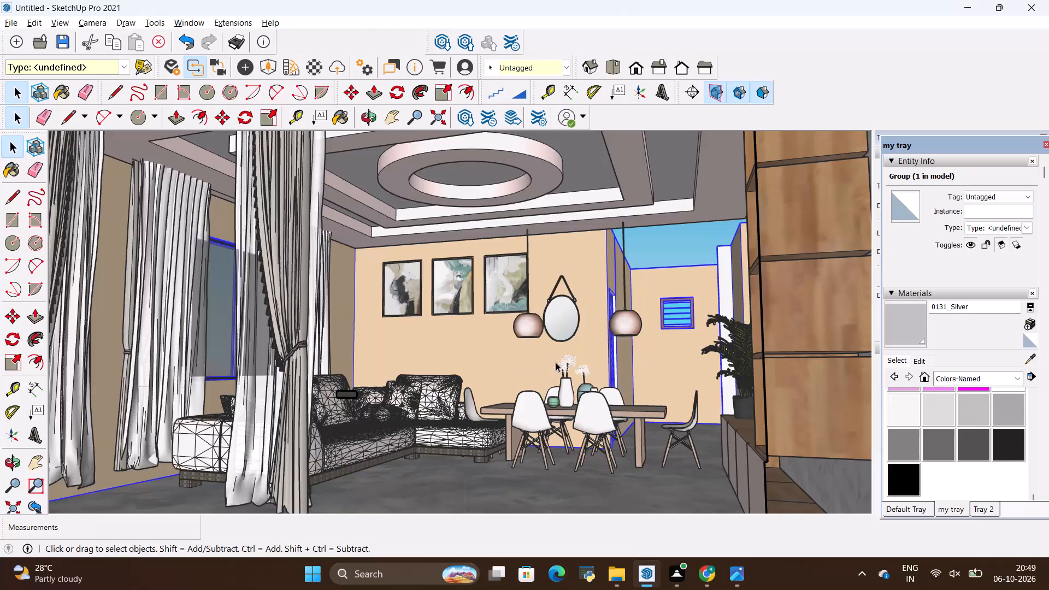
Draw a rectangle of about 14' 3/4" by 12' 3/4" across the open top of the bedroom beside the finished ceiling, between its inner wall corners.
scroll(556, 380, down, 8)
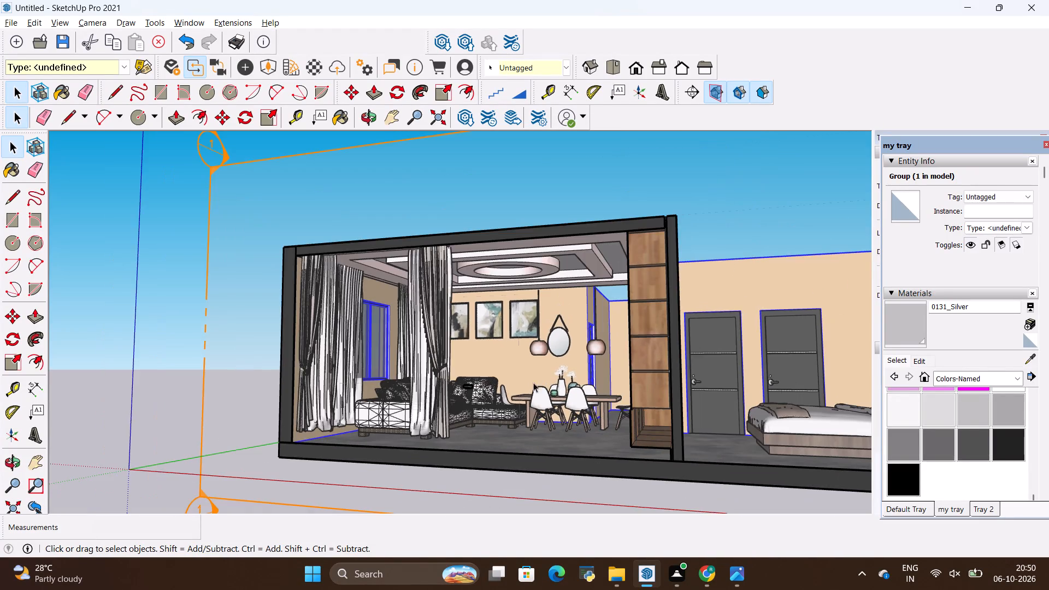
scroll(504, 383, down, 6)
scroll(408, 388, down, 4)
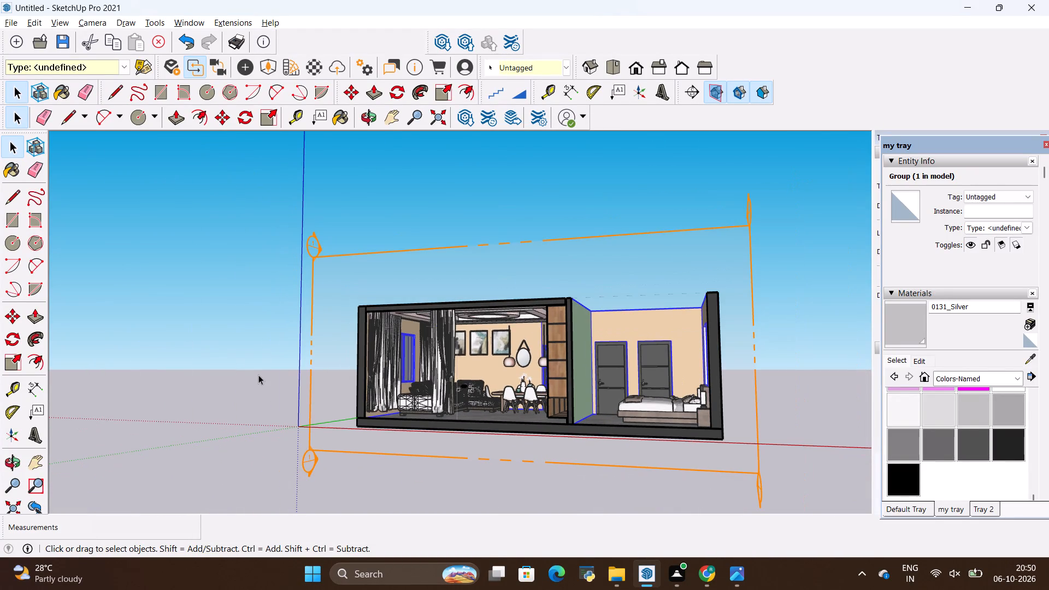
key(space)
click(258, 375)
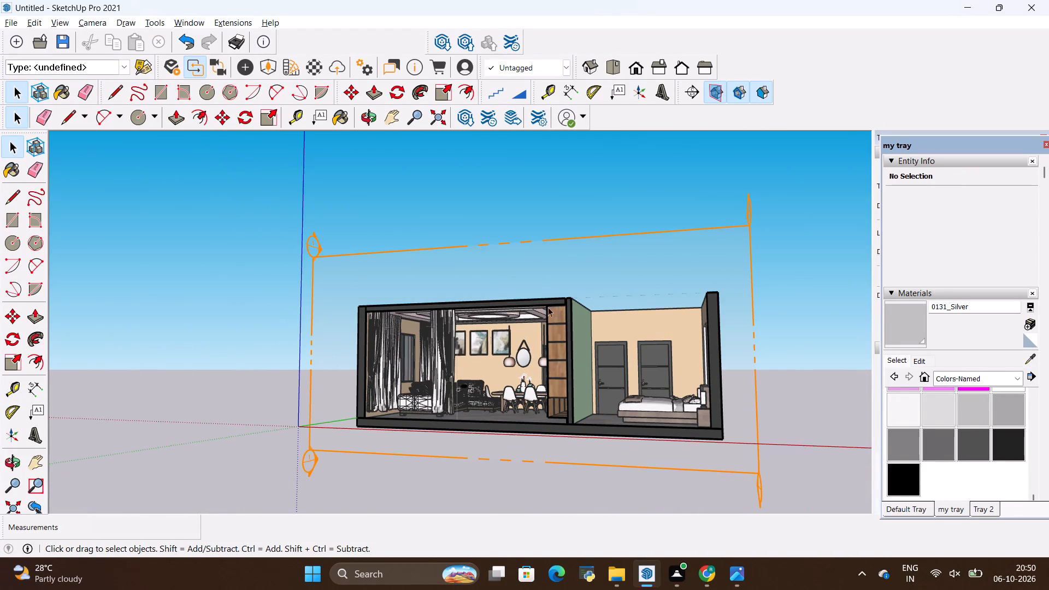
scroll(581, 296, up, 4)
middle_drag(563, 298, 442, 483)
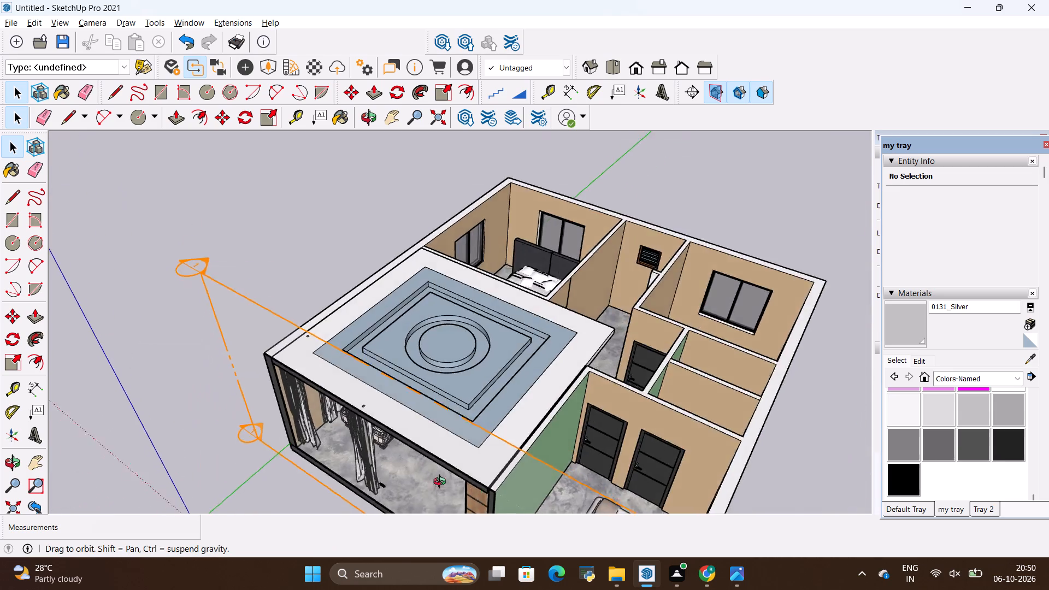
middle_drag(442, 483, 230, 494)
scroll(796, 263, up, 2)
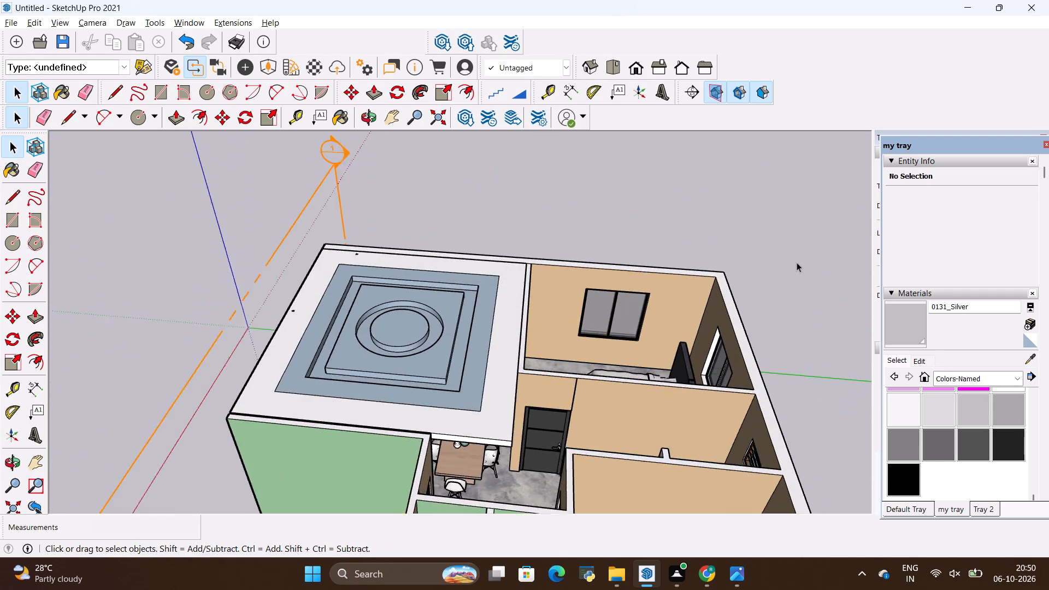
scroll(797, 262, up, 7)
scroll(373, 388, up, 2)
scroll(397, 350, down, 5)
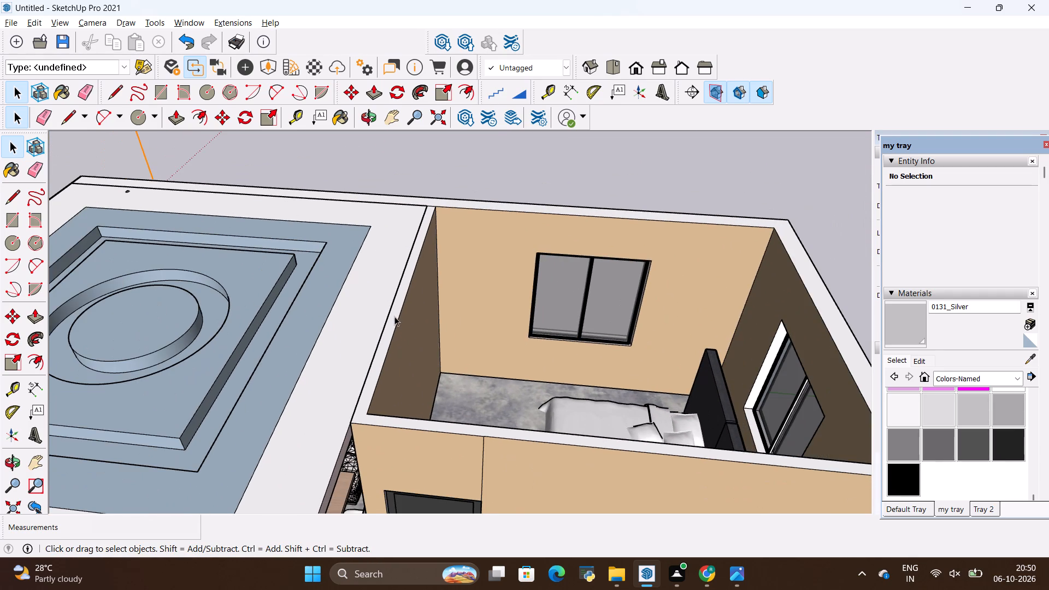
key(r)
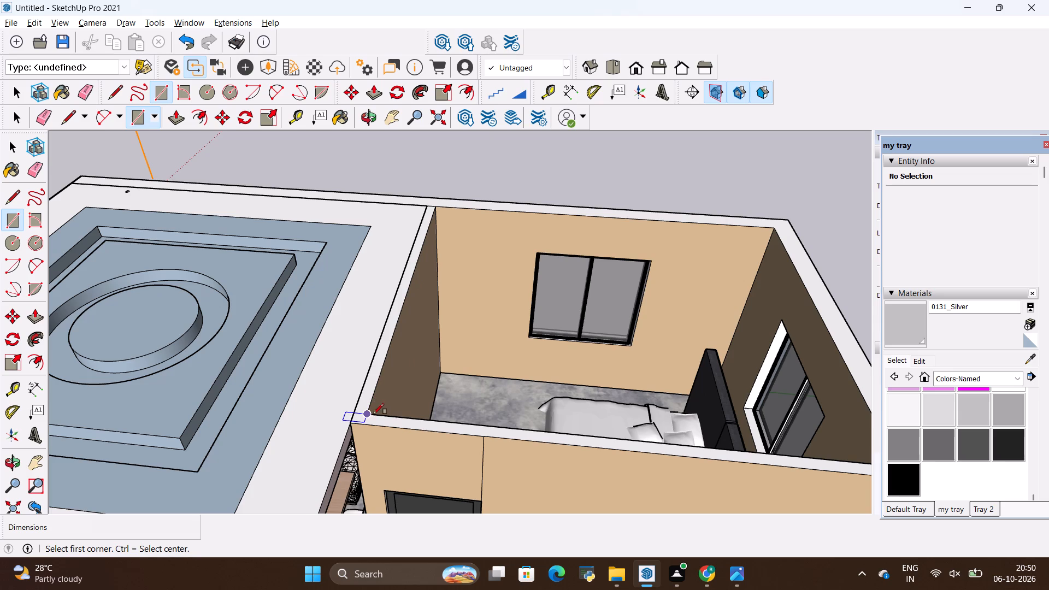
scroll(373, 415, up, 4)
click(362, 414)
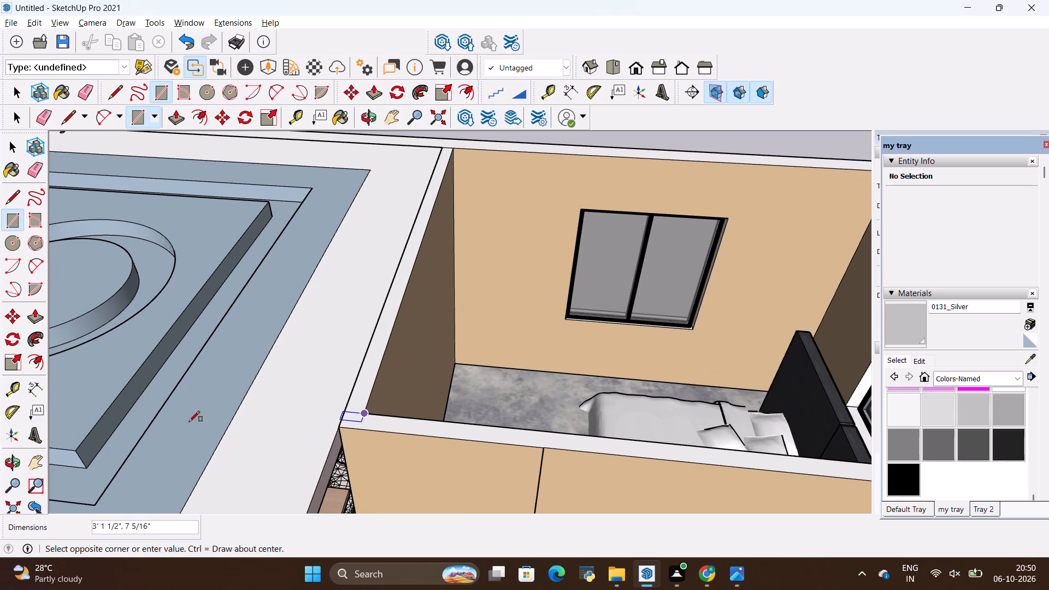
scroll(189, 422, down, 5)
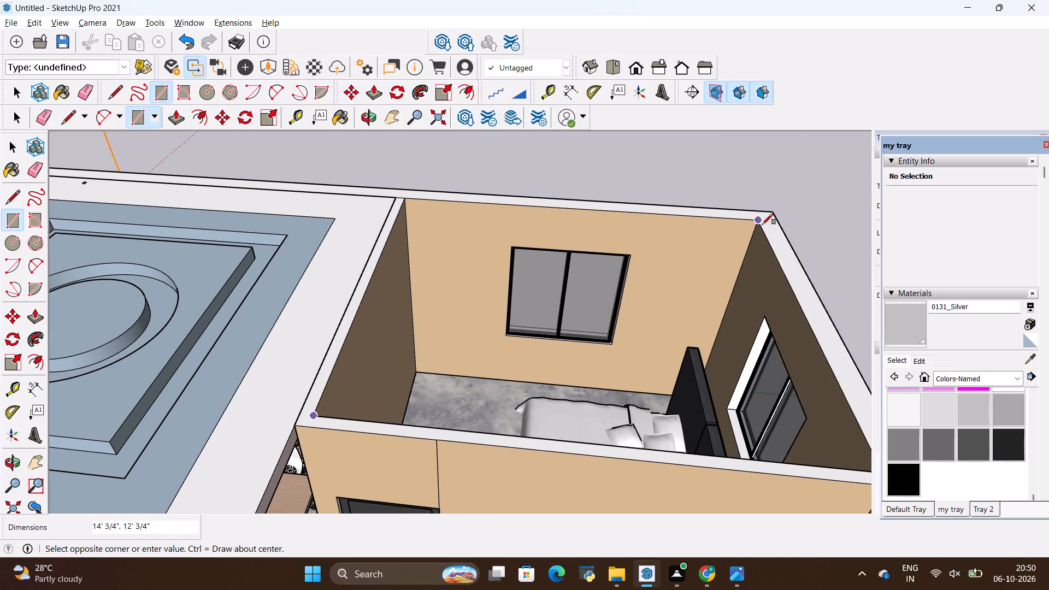
click(762, 225)
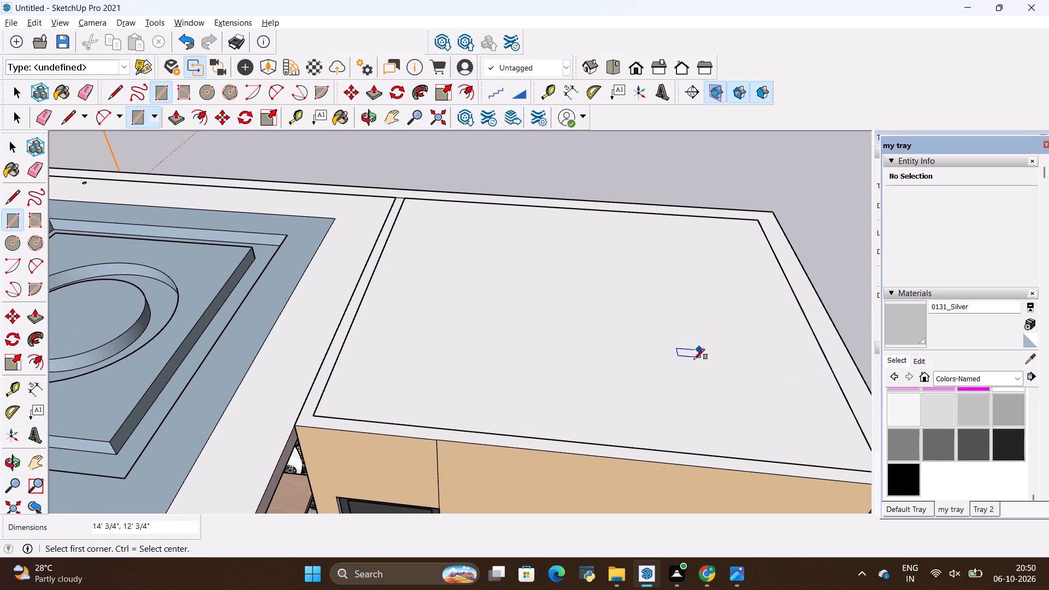
Group the new bedroom ceiling rectangle's face together with its edges.
key(space)
double_click(693, 359)
double_click(693, 361)
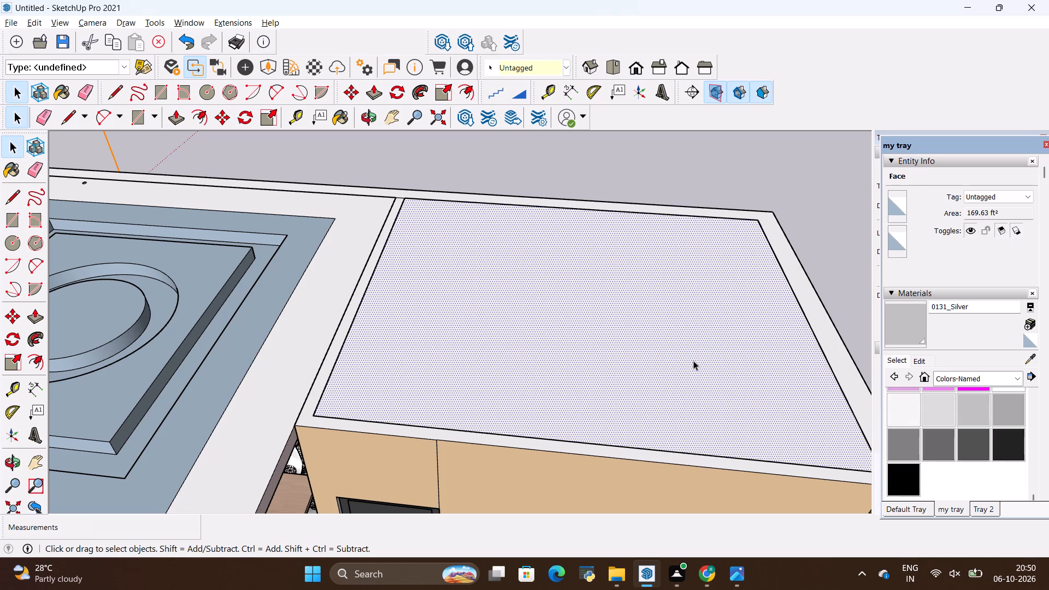
right_click(693, 361)
click(743, 471)
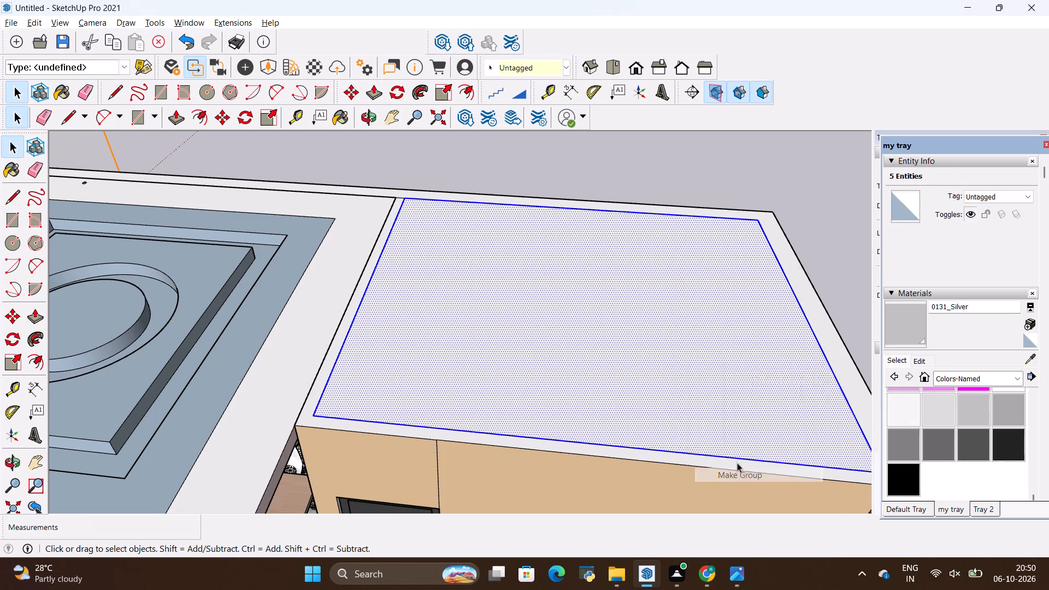
Move the bedroom ceiling group straight up about 11' 11", clear above the apartment walls.
key(m)
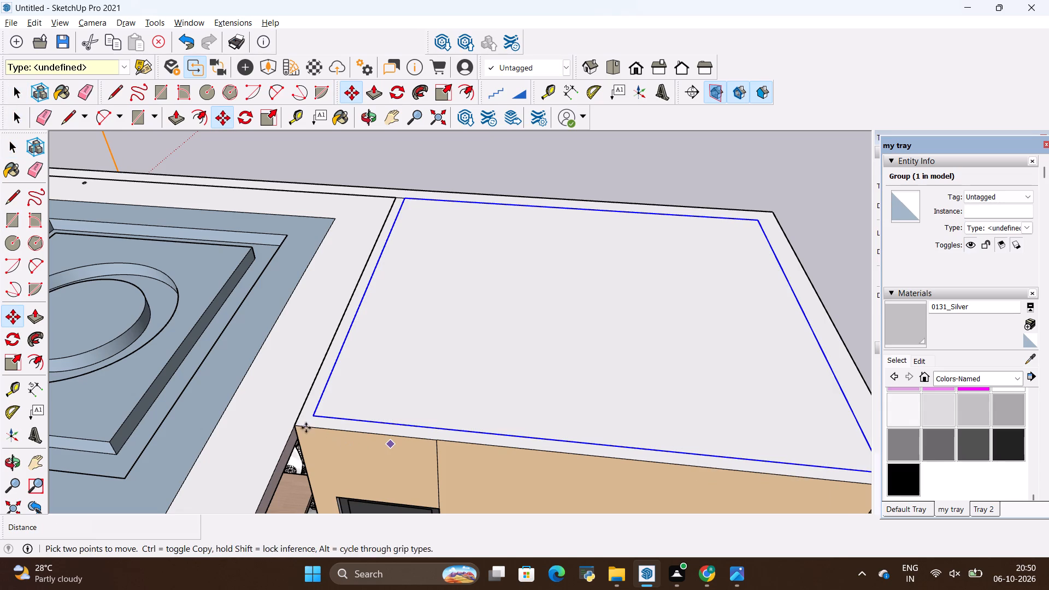
click(315, 419)
key(Up)
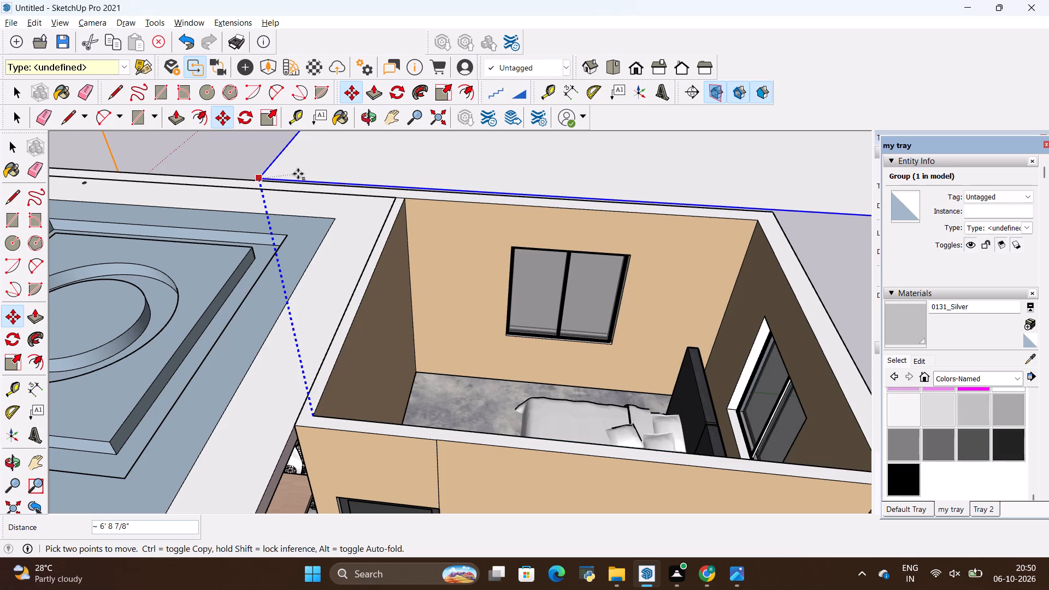
scroll(298, 174, down, 16)
scroll(332, 193, down, 5)
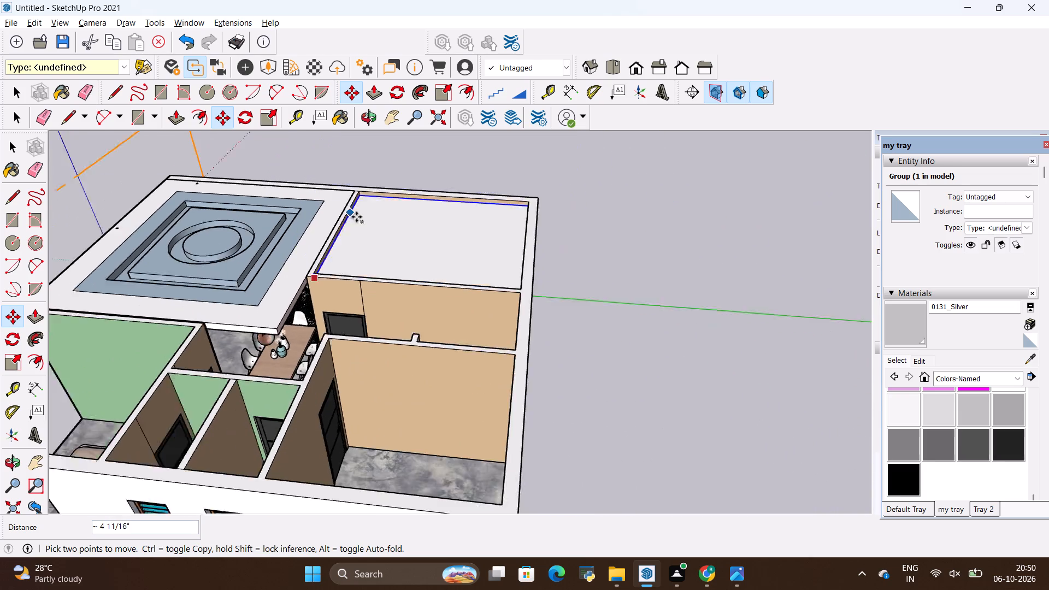
scroll(357, 217, down, 6)
scroll(445, 242, down, 6)
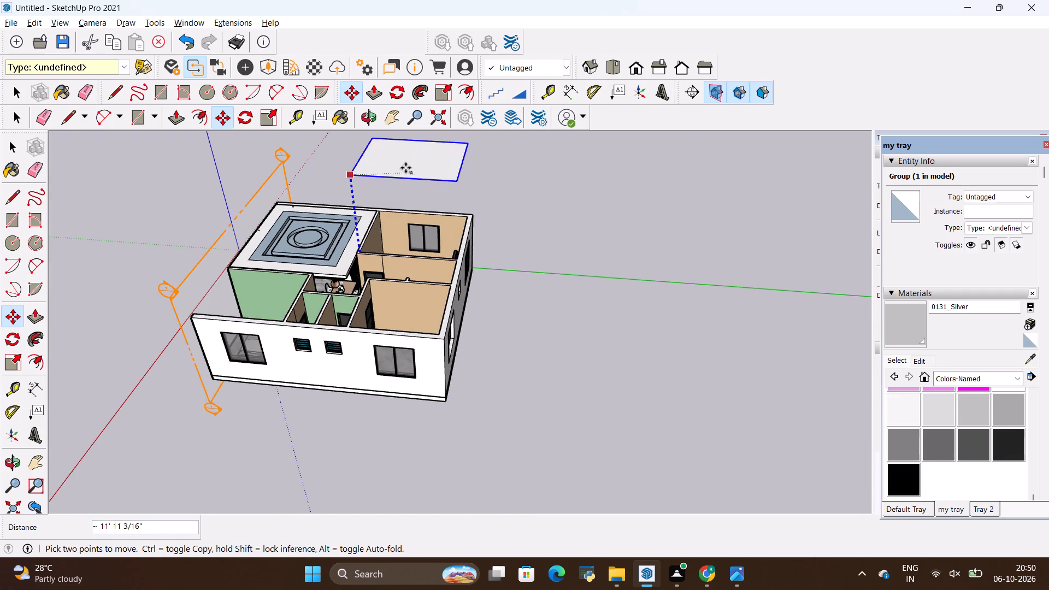
click(406, 168)
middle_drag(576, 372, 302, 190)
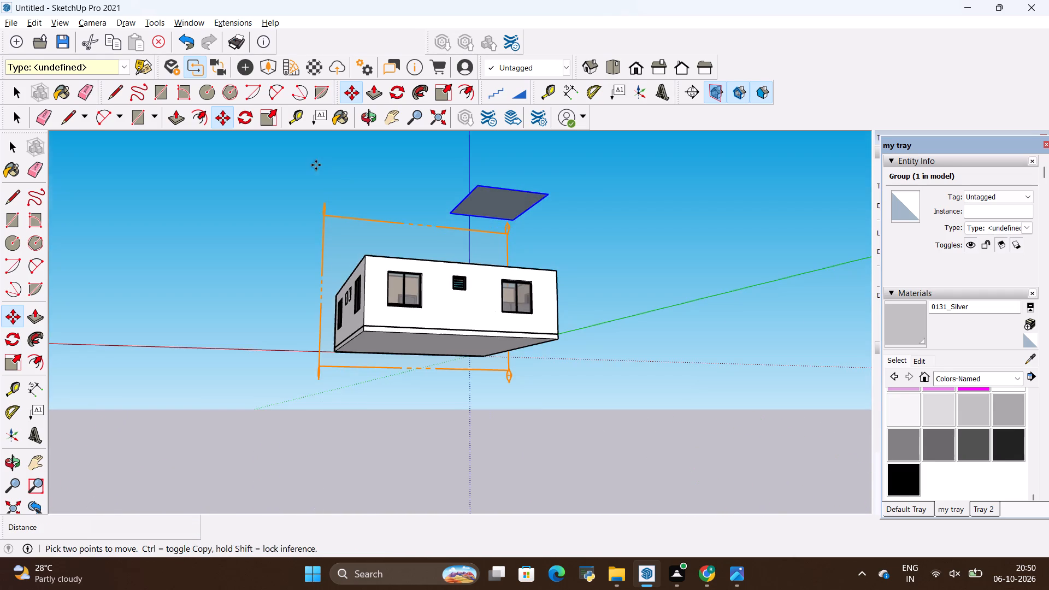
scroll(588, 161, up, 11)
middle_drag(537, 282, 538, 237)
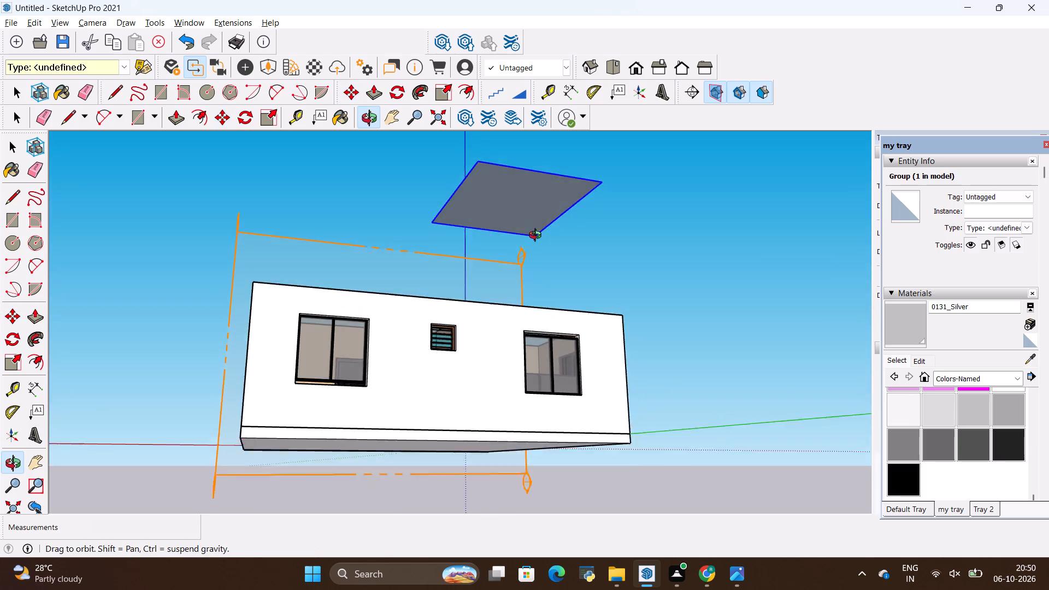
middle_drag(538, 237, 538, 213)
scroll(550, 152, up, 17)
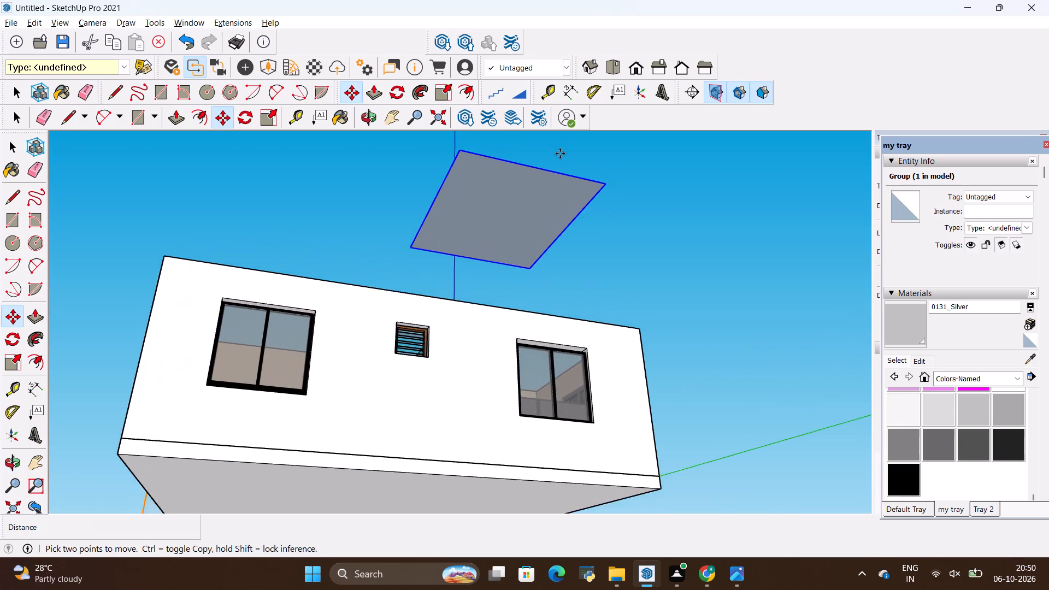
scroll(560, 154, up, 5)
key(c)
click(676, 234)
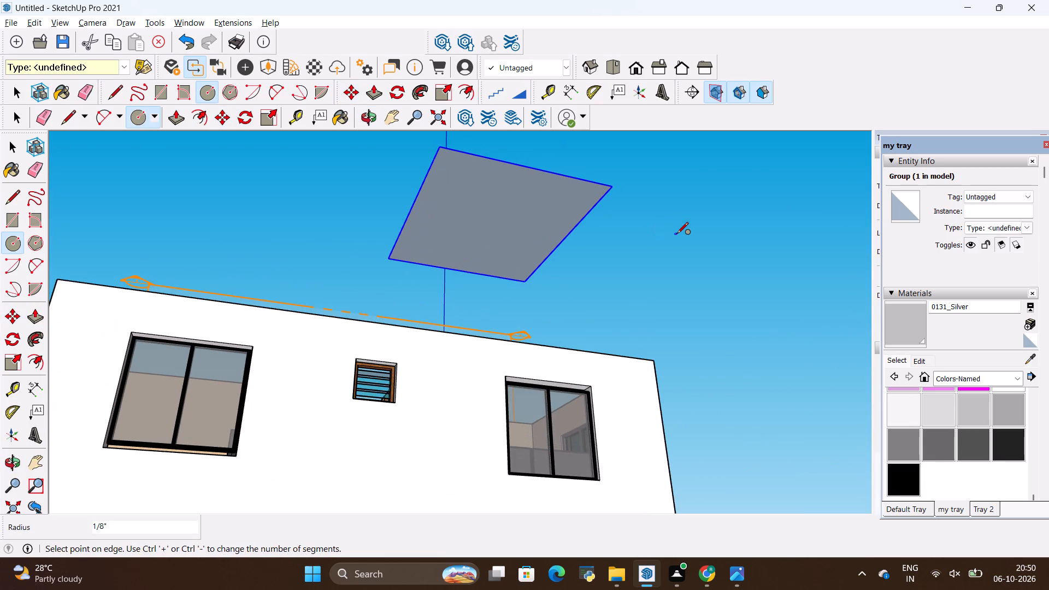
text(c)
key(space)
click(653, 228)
Open the raised bedroom ceiling group and reverse its face so the front side points down.
scroll(592, 168, up, 7)
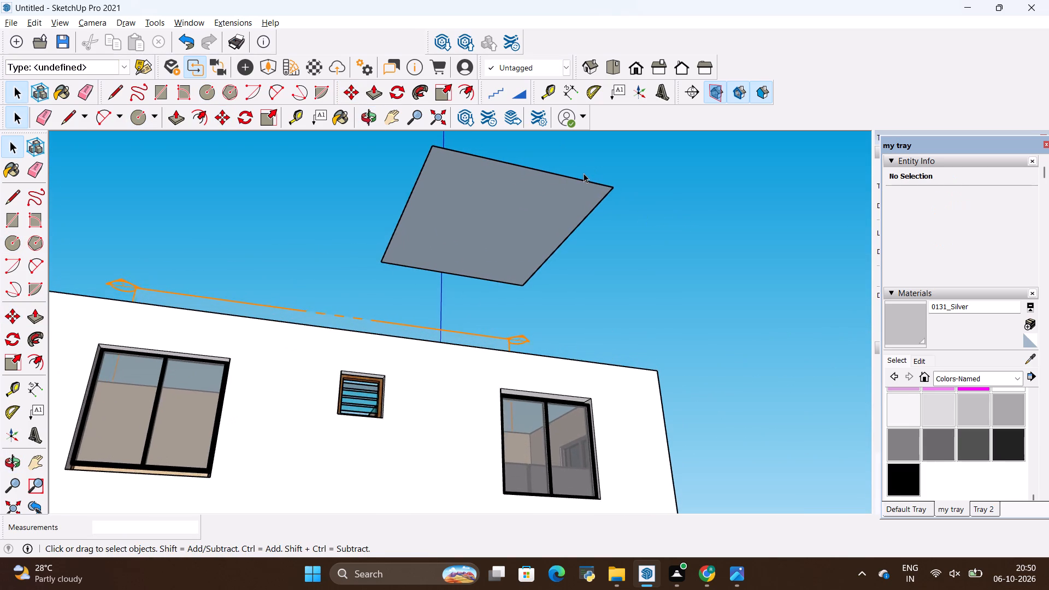
scroll(584, 173, up, 14)
scroll(588, 316, down, 6)
scroll(465, 196, up, 3)
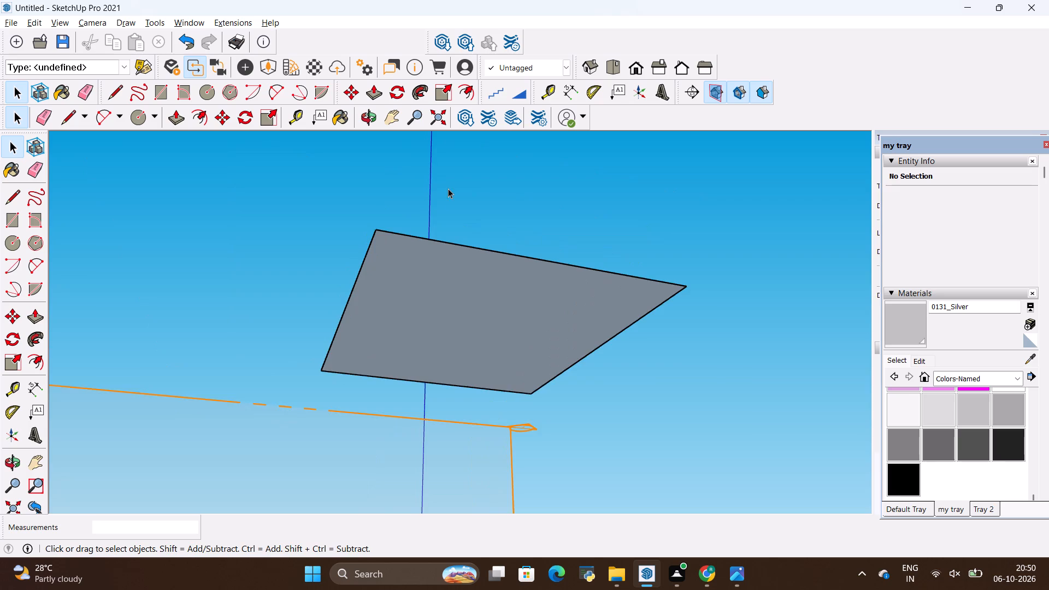
scroll(448, 188, up, 2)
middle_drag(521, 294, 611, 151)
middle_drag(612, 473, 598, 396)
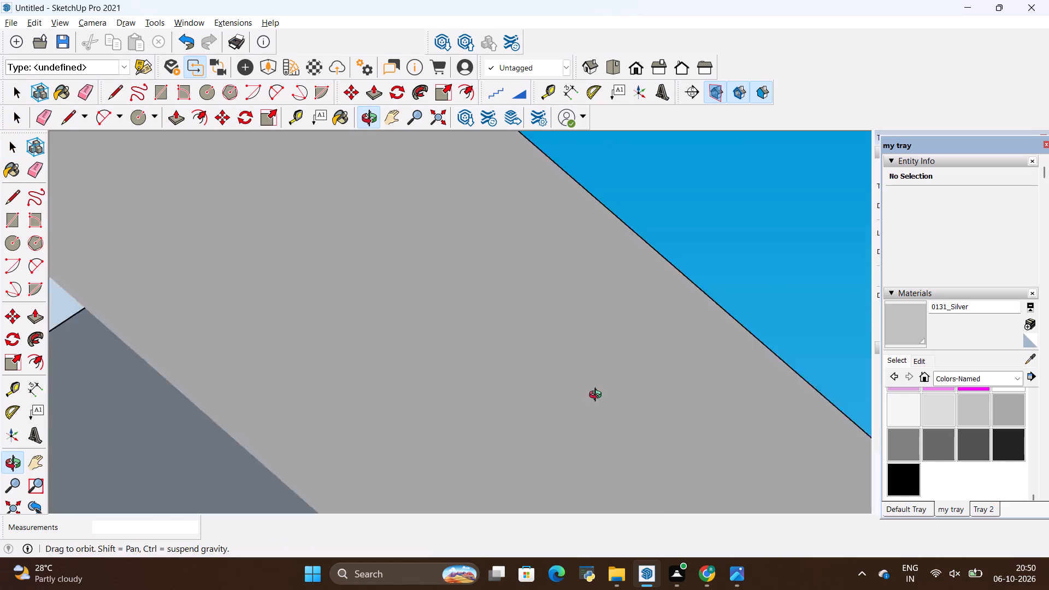
middle_drag(598, 396, 482, 385)
right_click(479, 376)
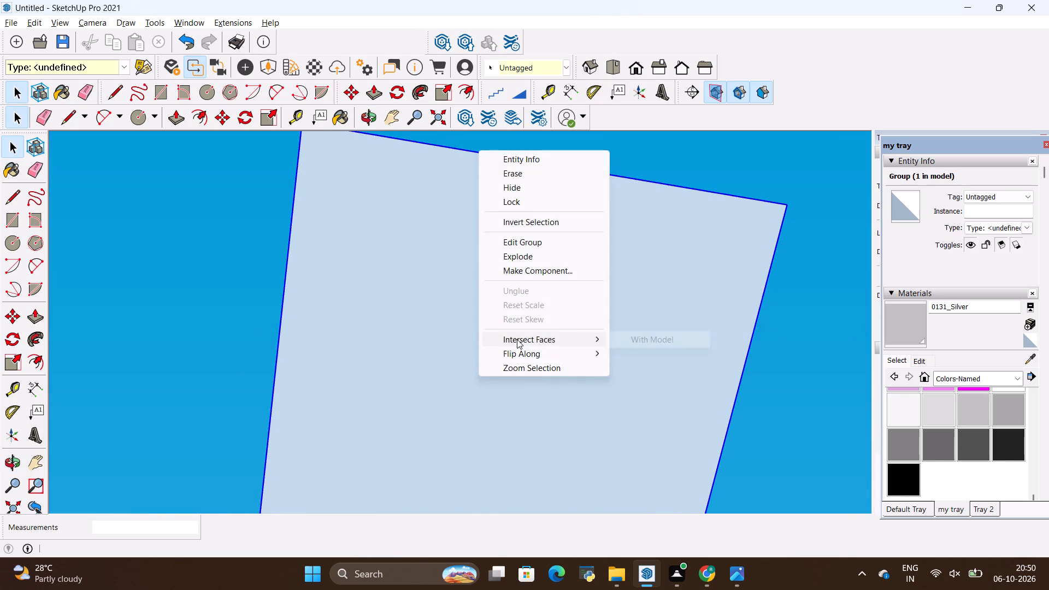
key(space)
triple_click(458, 338)
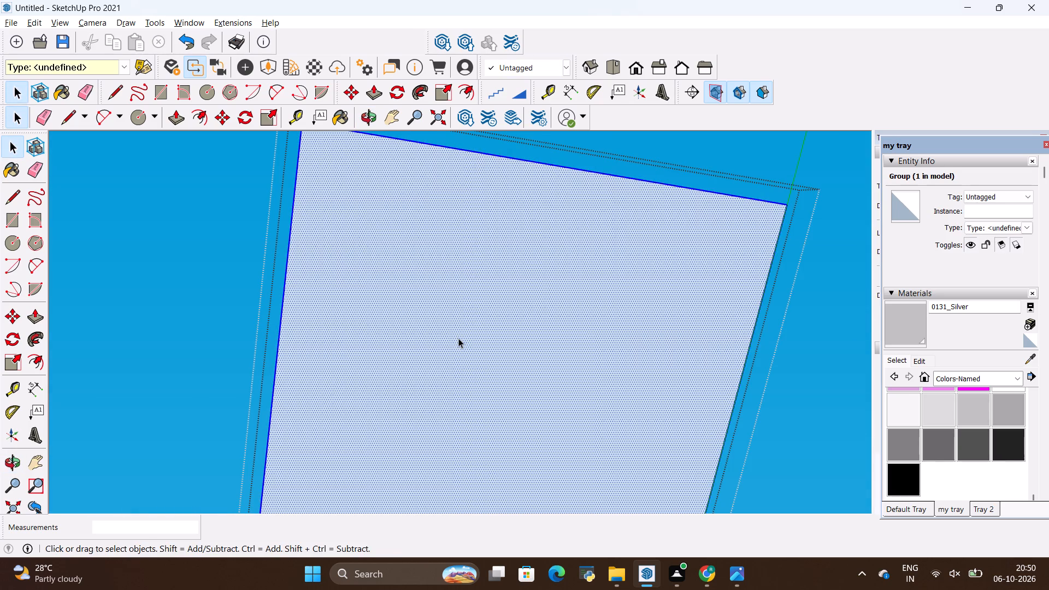
right_click(458, 338)
click(515, 486)
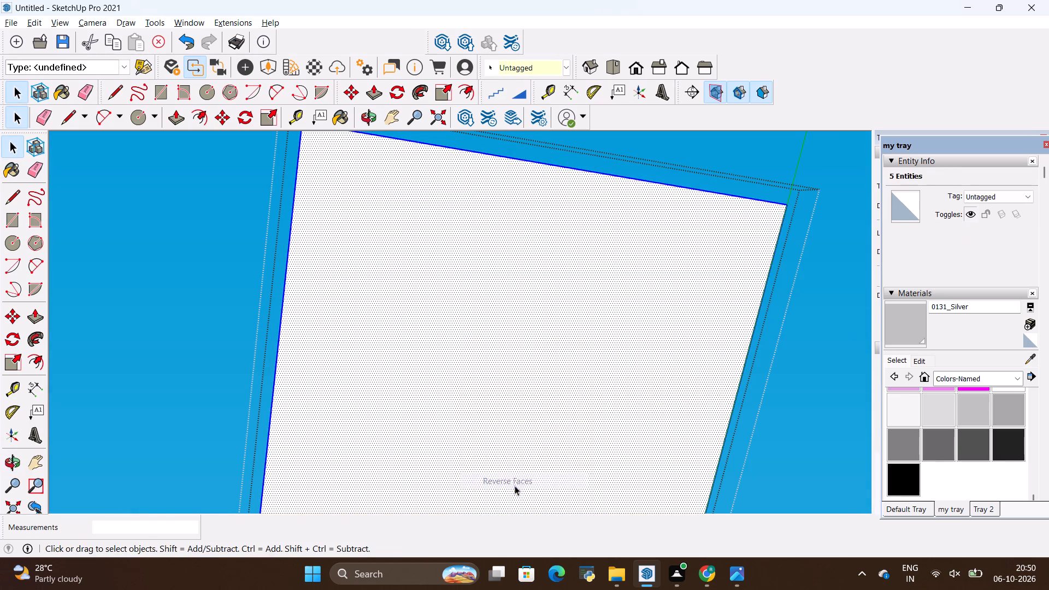
Offset the bedroom ceiling panel's outline inward by 2' on its underside.
scroll(526, 414, down, 5)
scroll(530, 408, up, 15)
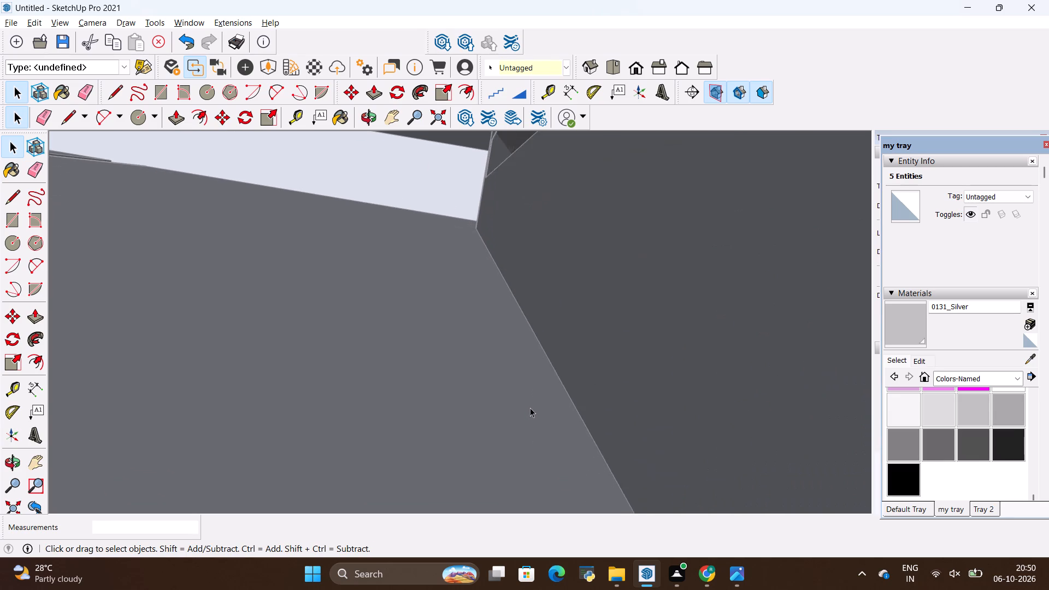
scroll(530, 408, up, 20)
scroll(530, 408, up, 6)
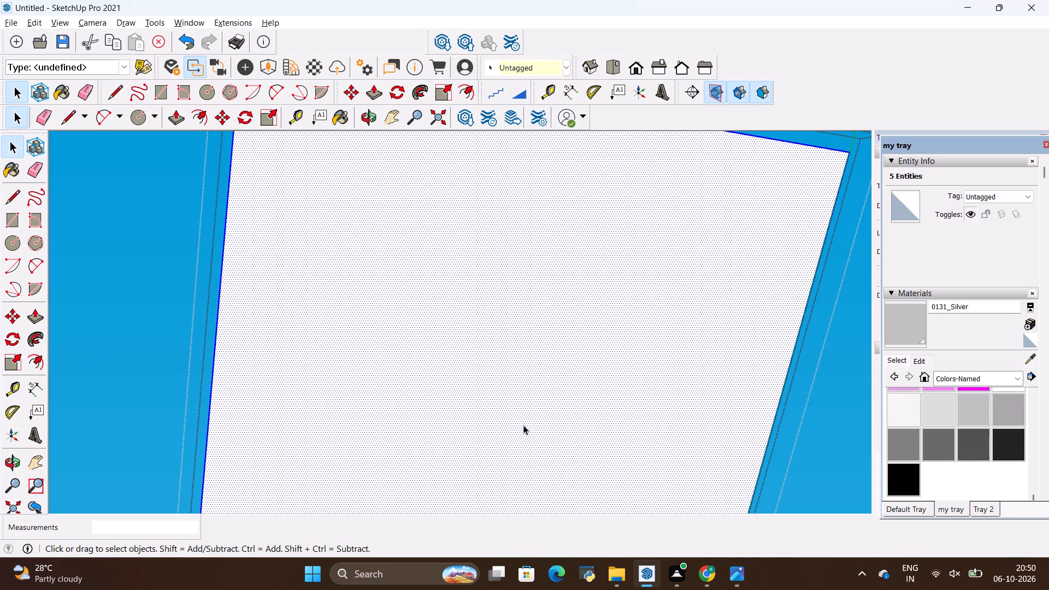
middle_drag(524, 420, 365, 478)
scroll(390, 436, down, 5)
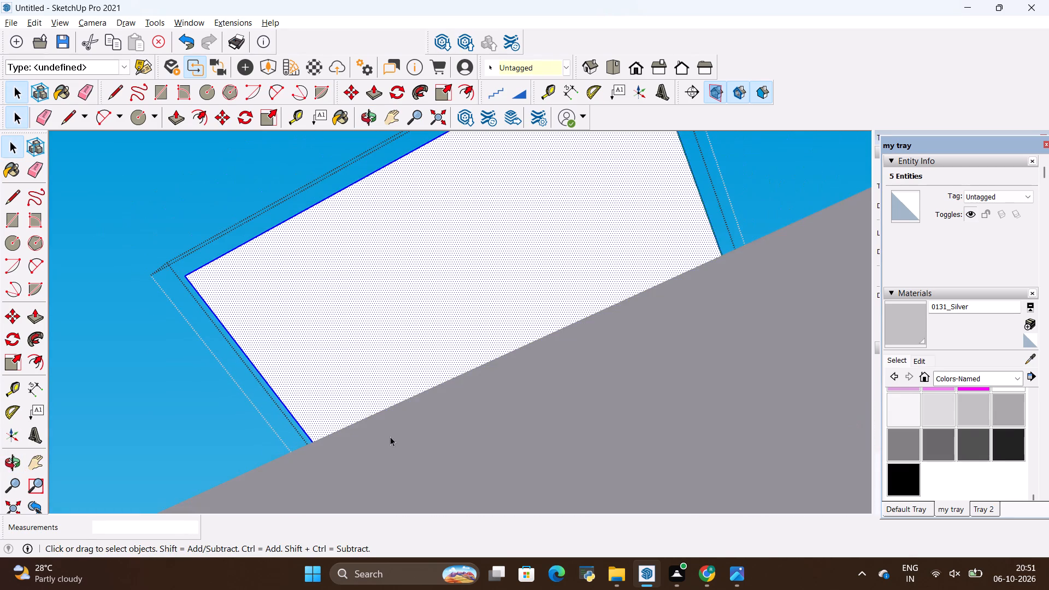
middle_drag(380, 385, 428, 461)
scroll(501, 338, down, 2)
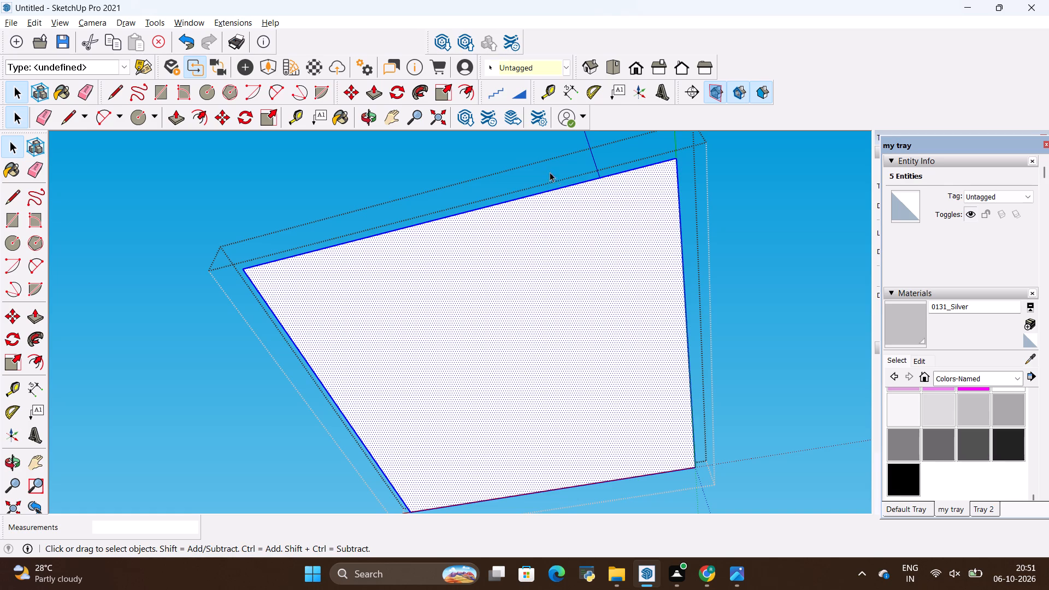
click(467, 93)
click(523, 293)
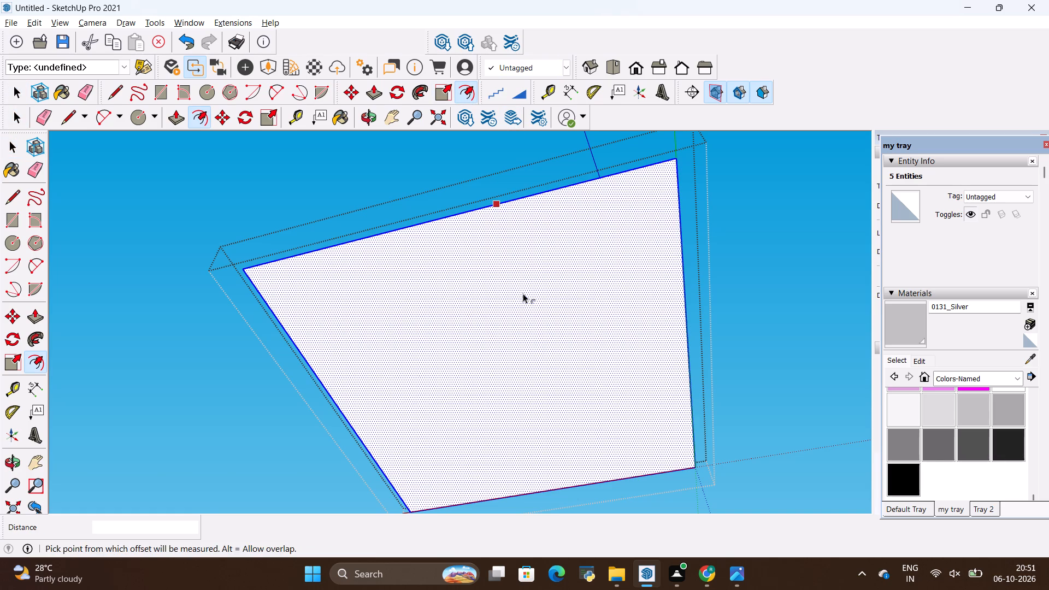
key(BackSpace)
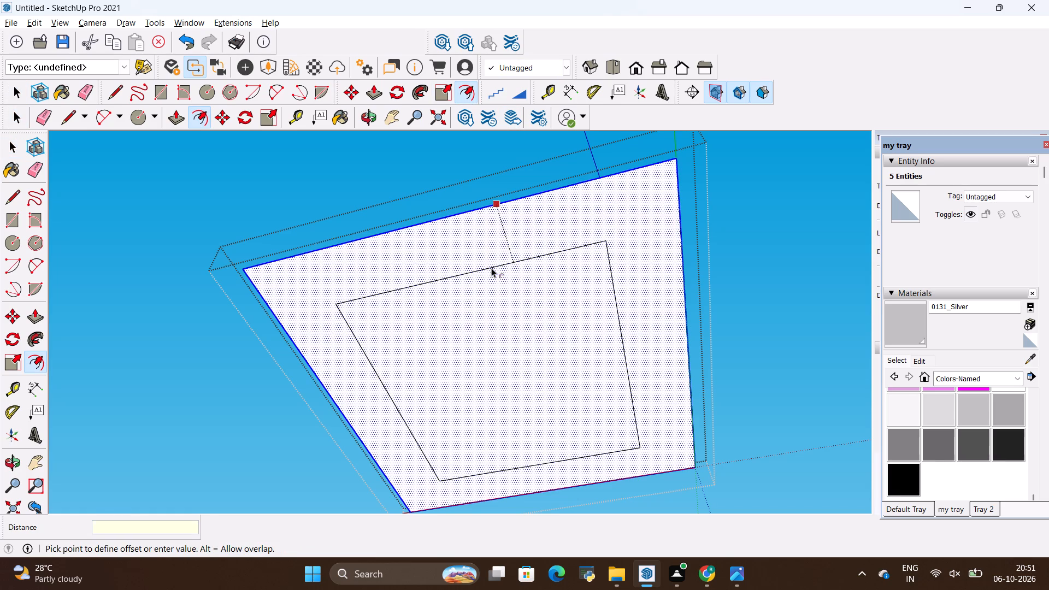
text(2')
key(Return)
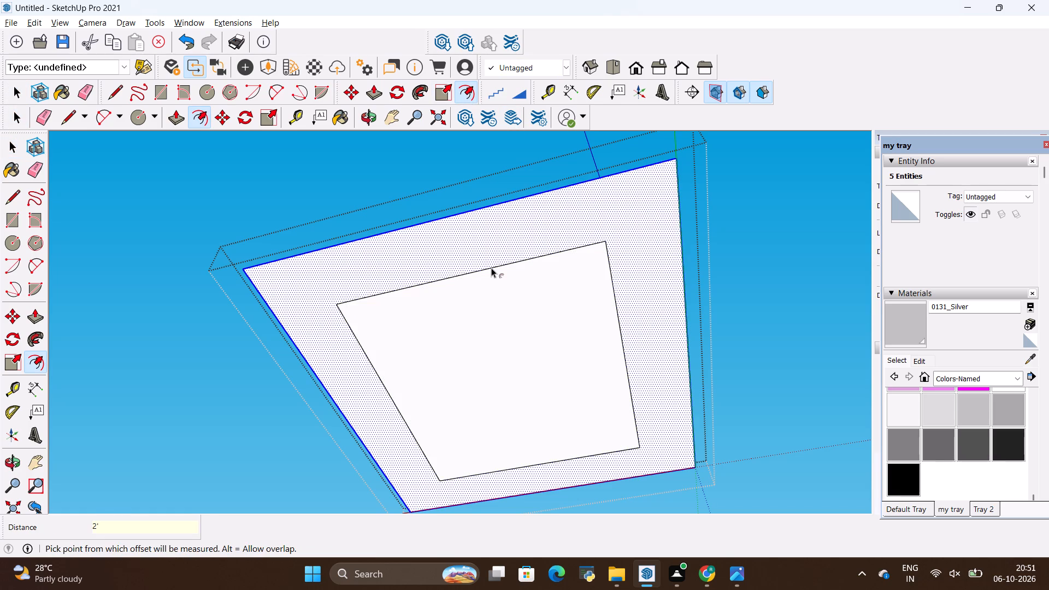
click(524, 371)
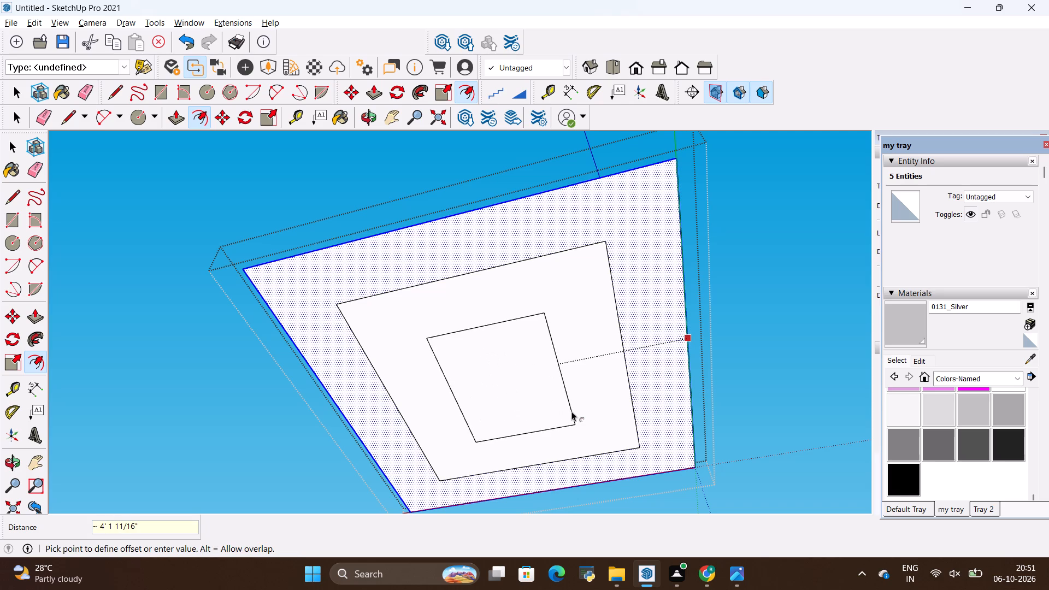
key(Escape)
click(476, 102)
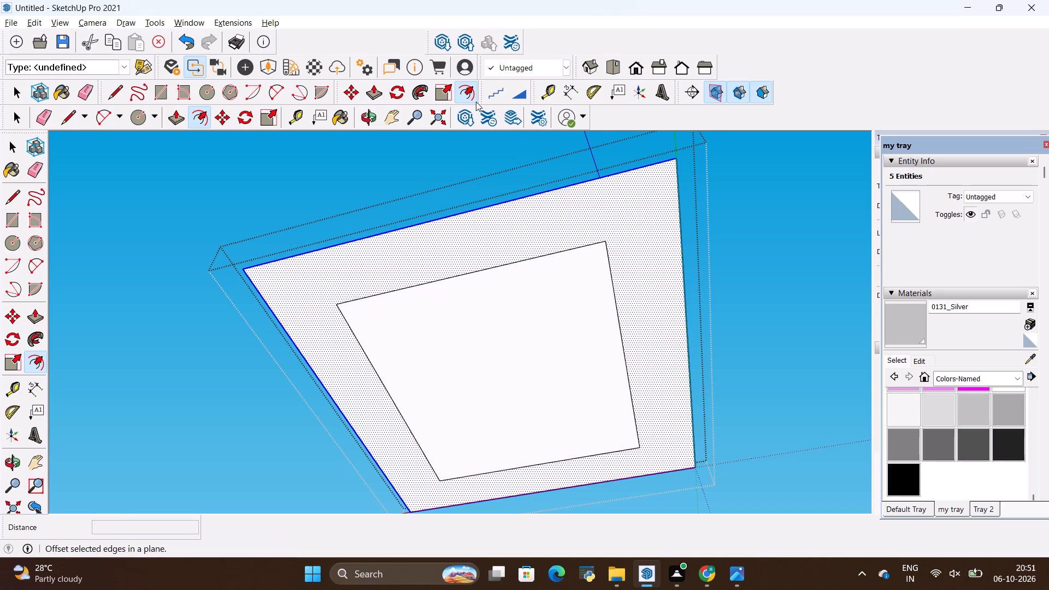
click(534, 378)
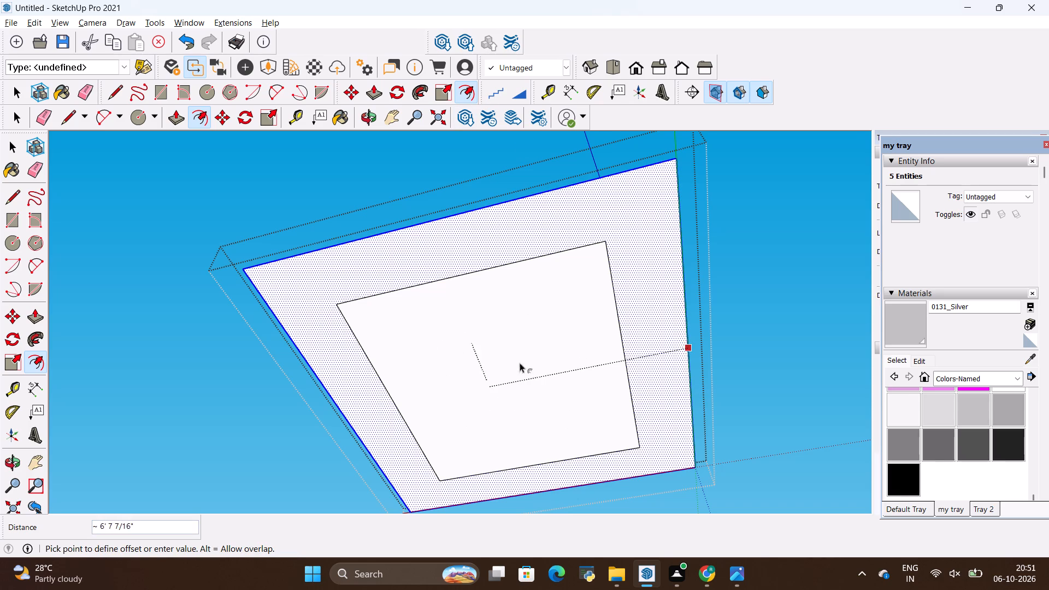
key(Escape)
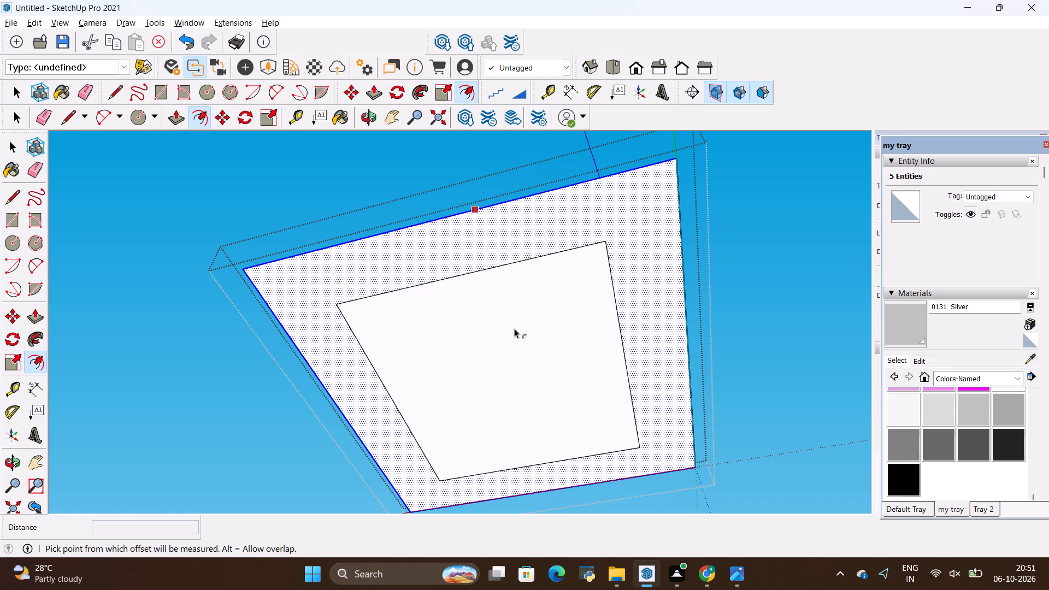
Offset the central face of the bedroom ceiling panel inward by 1' to make a second inner rectangle.
key(space)
click(514, 328)
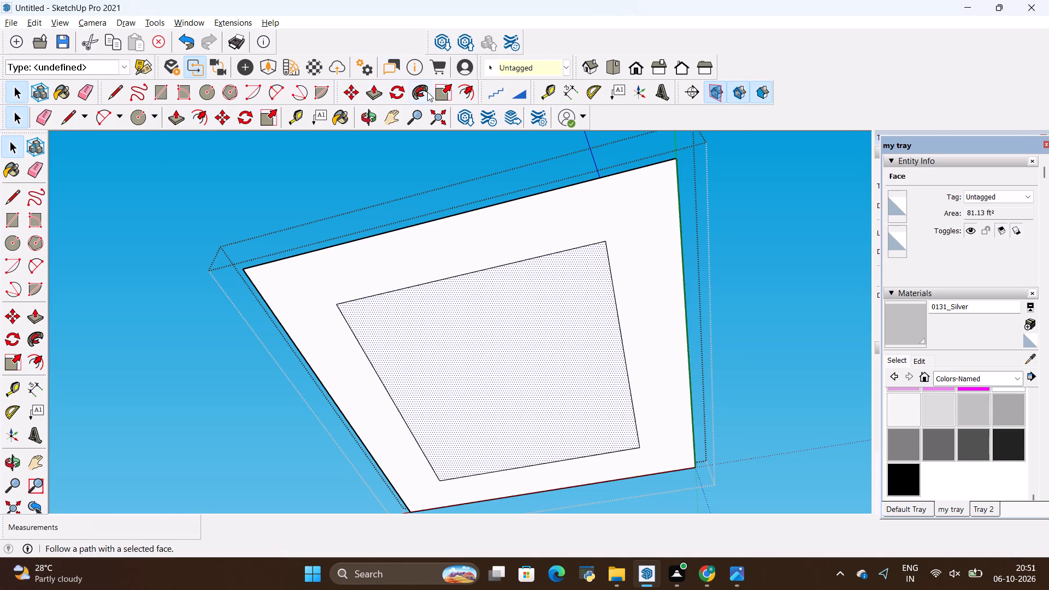
click(458, 92)
click(496, 315)
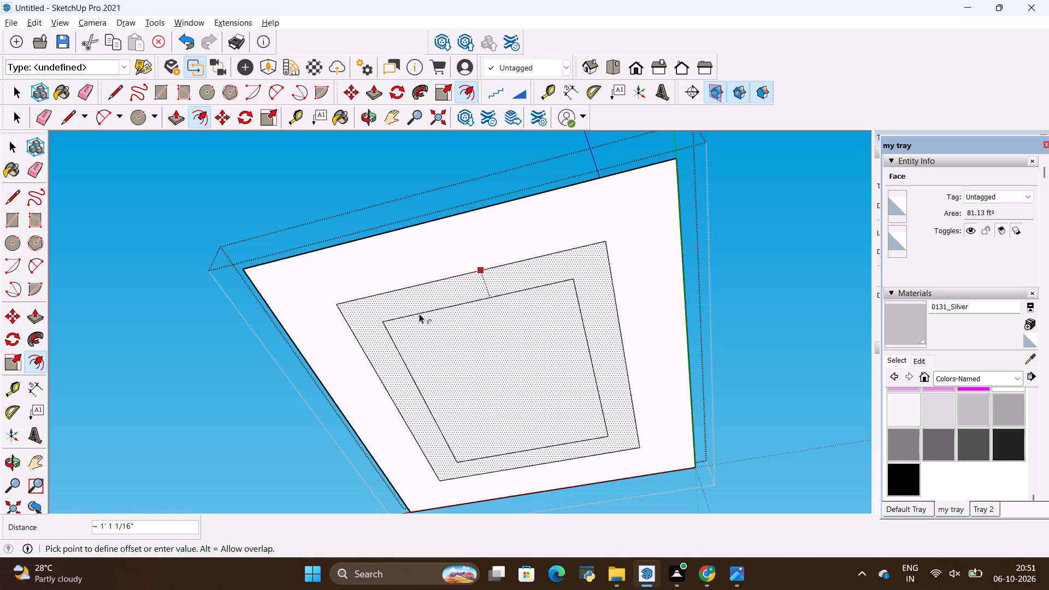
key(BackSpace)
text(1')
key(Return)
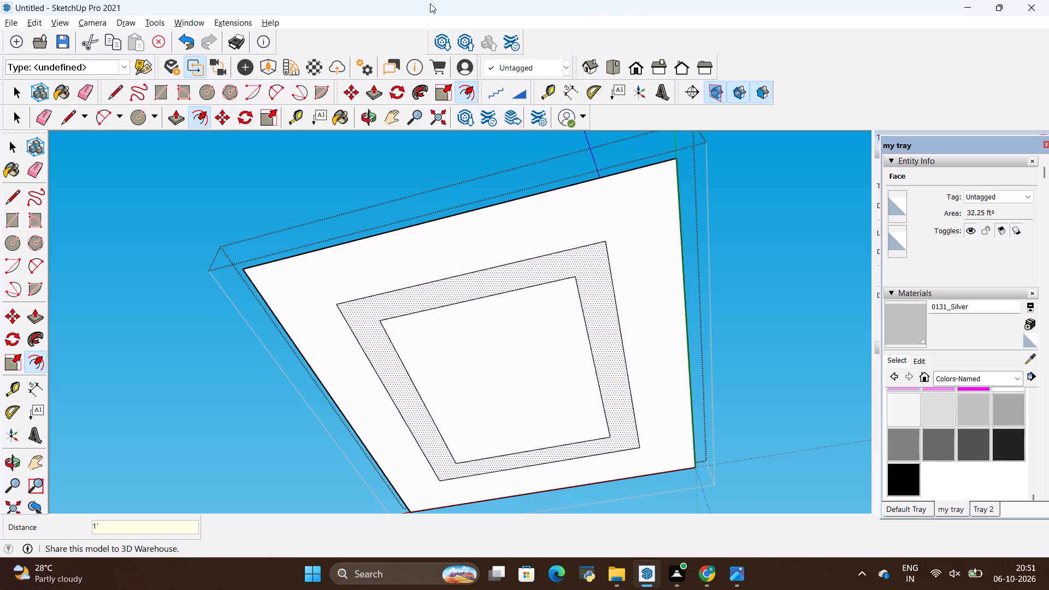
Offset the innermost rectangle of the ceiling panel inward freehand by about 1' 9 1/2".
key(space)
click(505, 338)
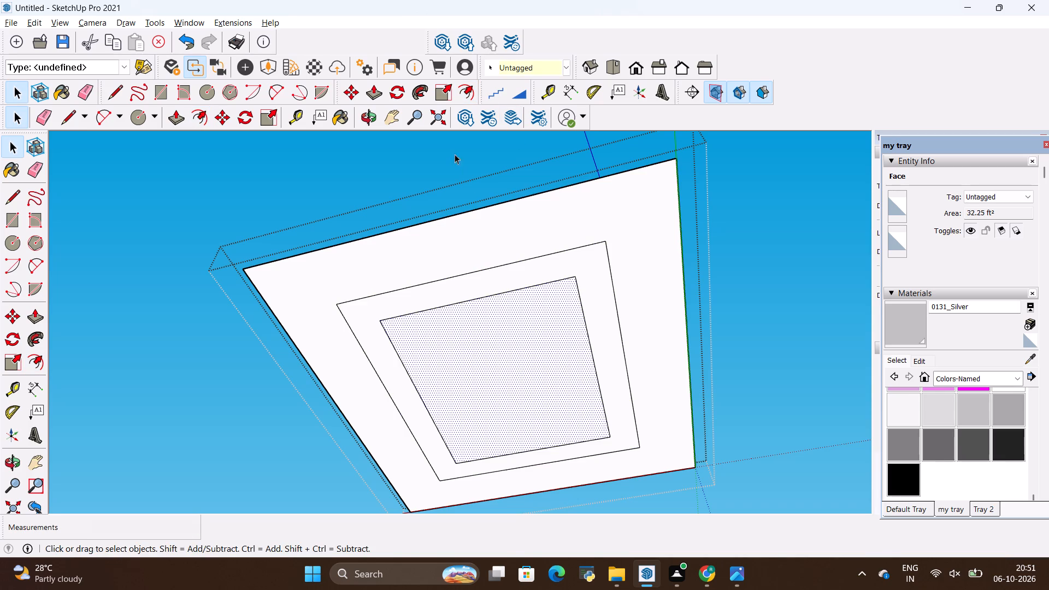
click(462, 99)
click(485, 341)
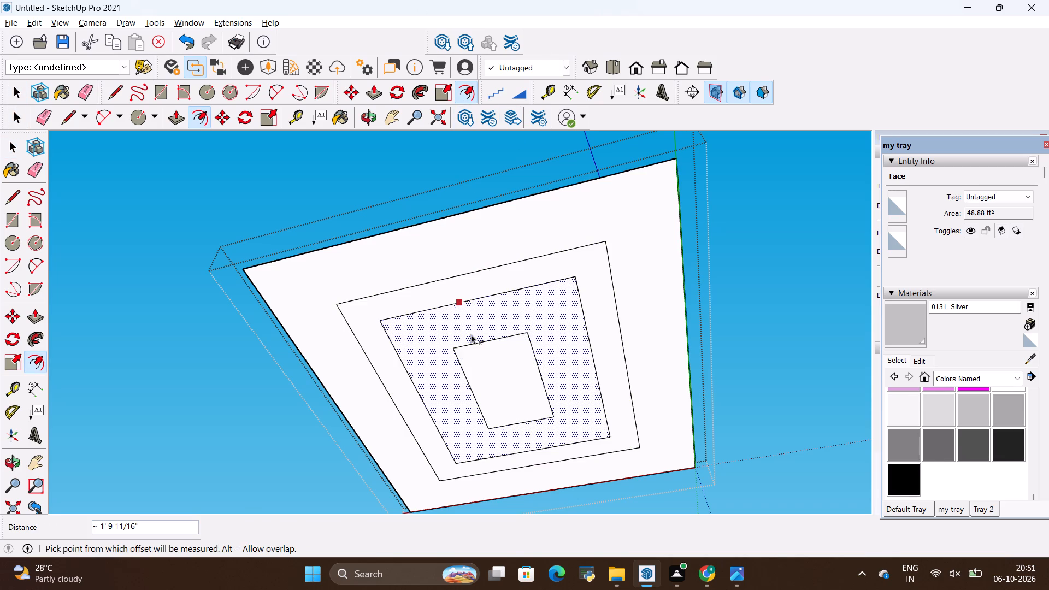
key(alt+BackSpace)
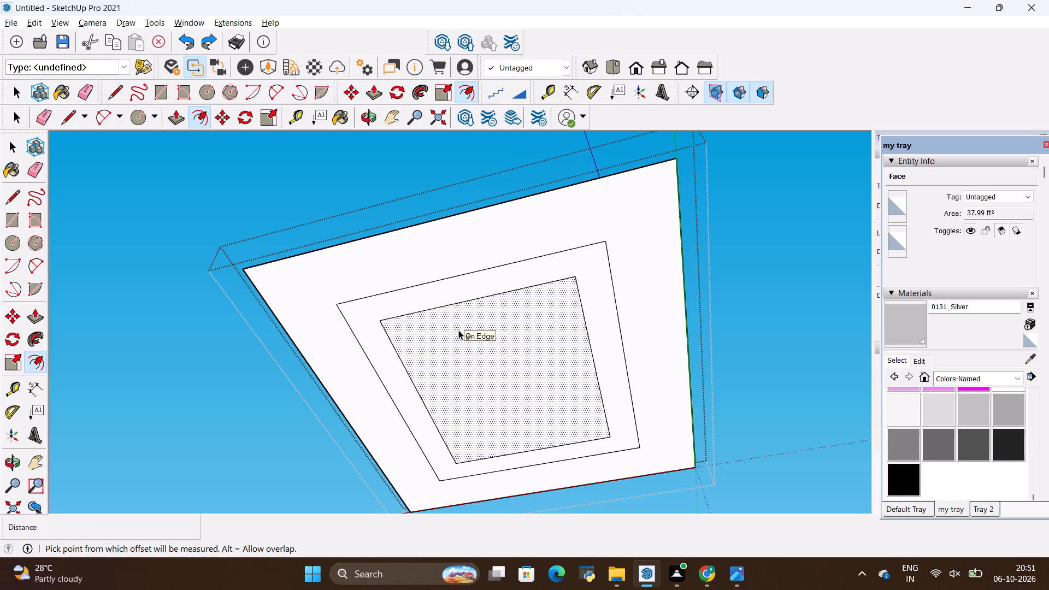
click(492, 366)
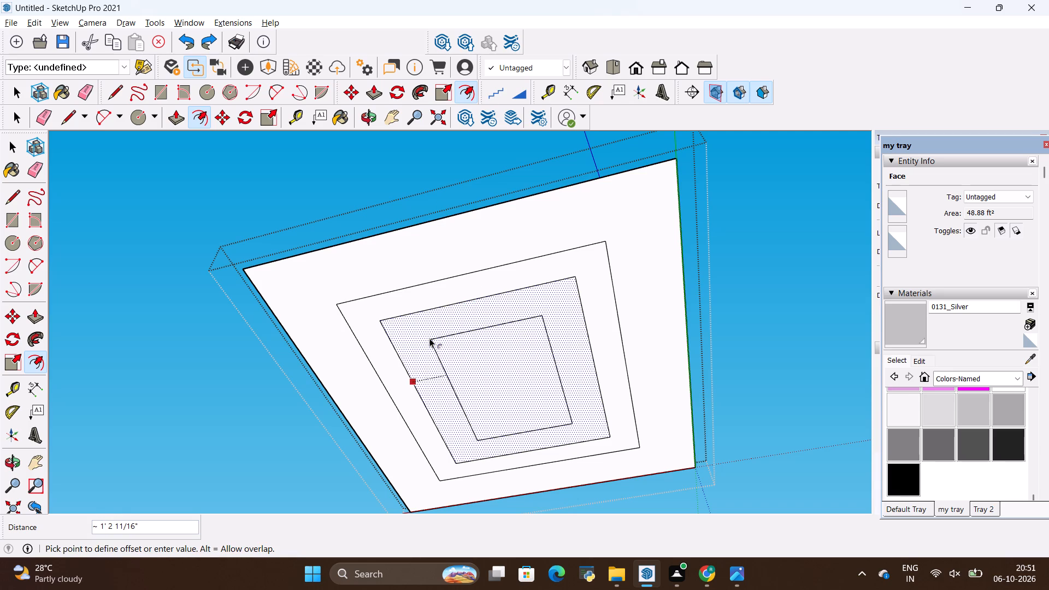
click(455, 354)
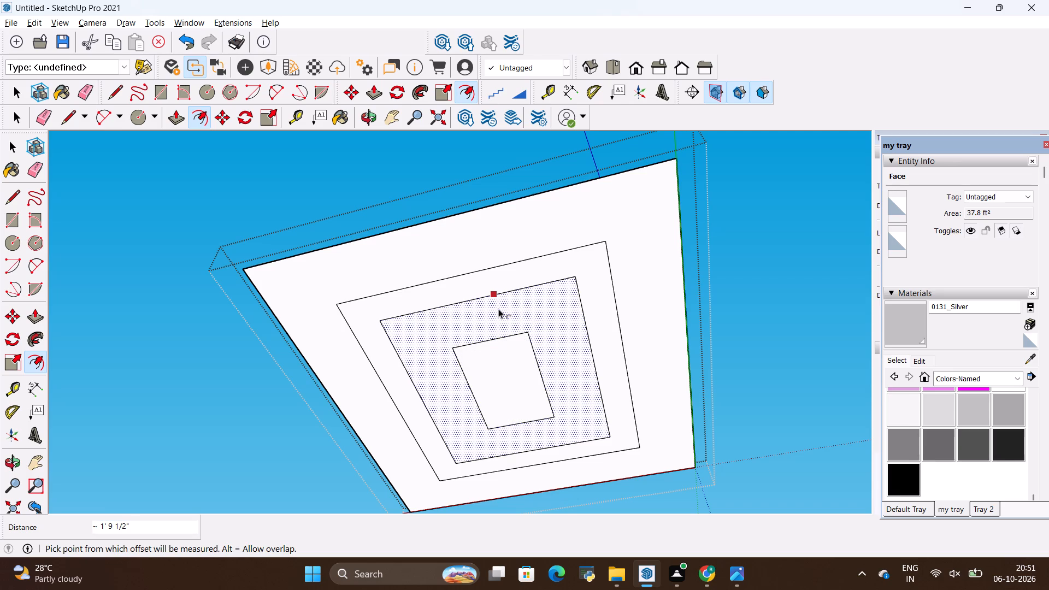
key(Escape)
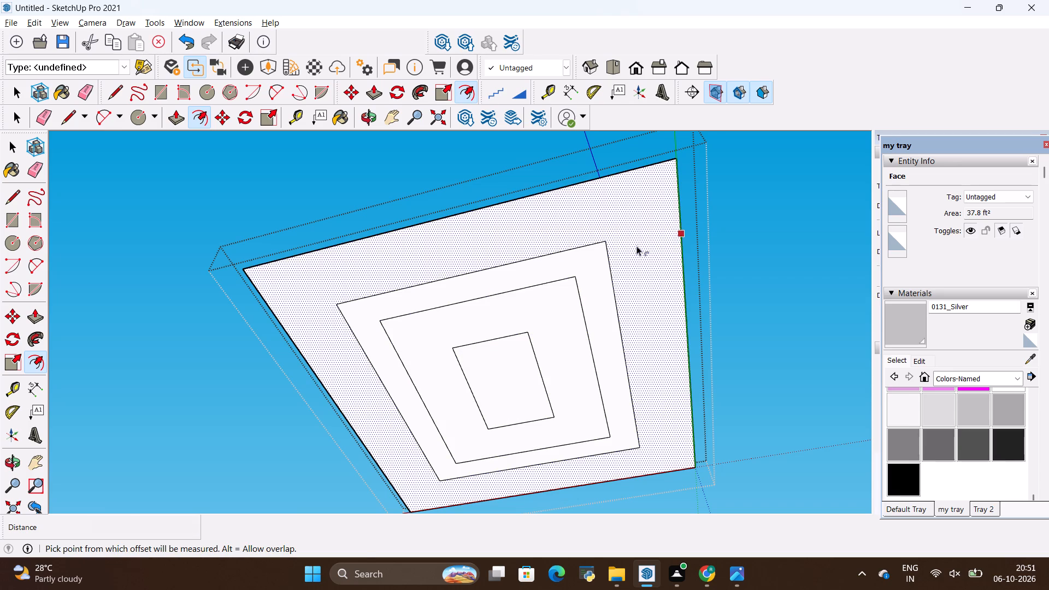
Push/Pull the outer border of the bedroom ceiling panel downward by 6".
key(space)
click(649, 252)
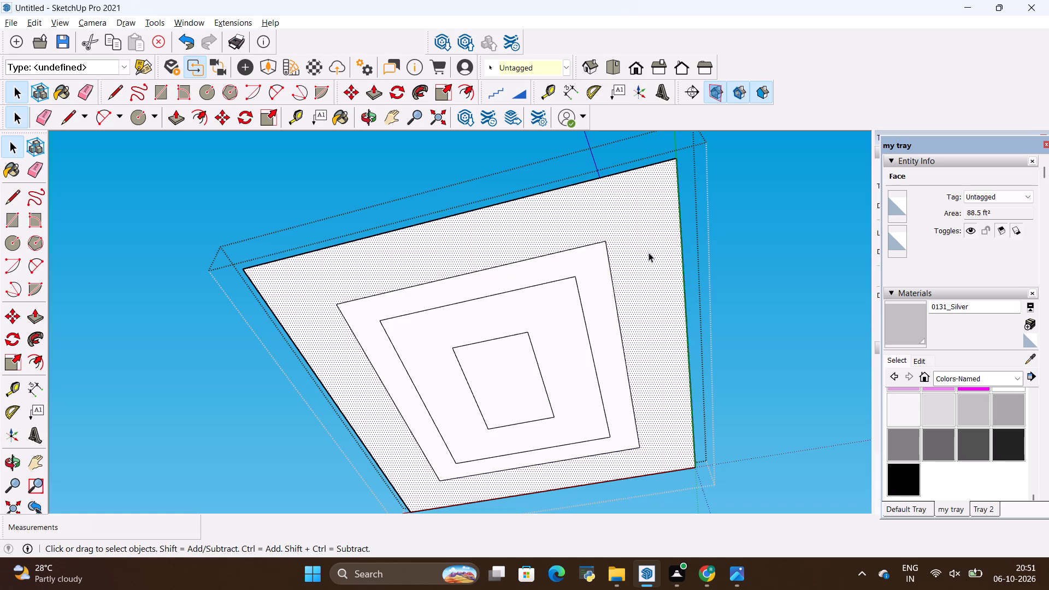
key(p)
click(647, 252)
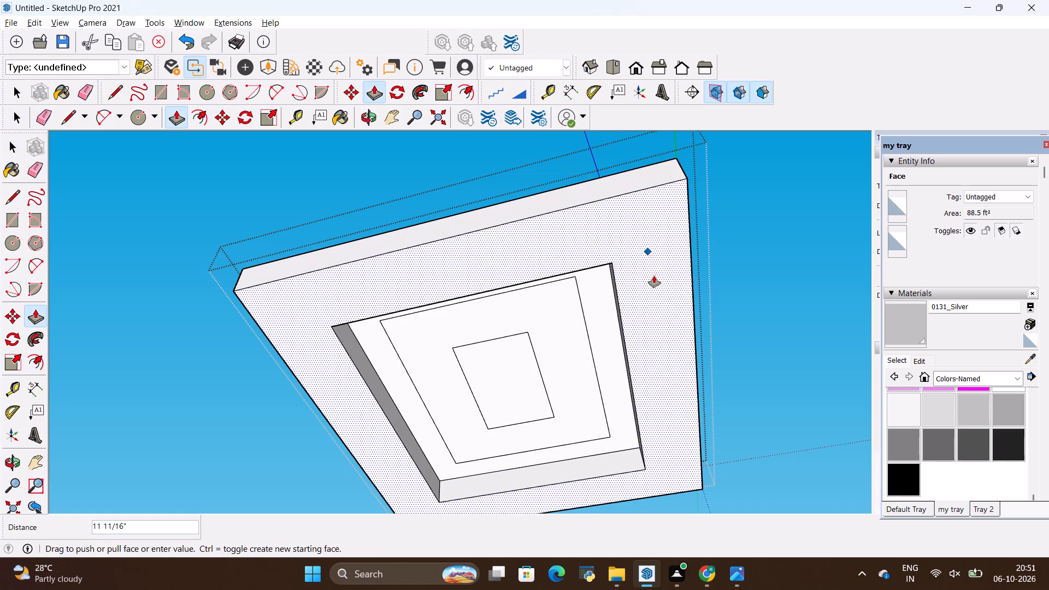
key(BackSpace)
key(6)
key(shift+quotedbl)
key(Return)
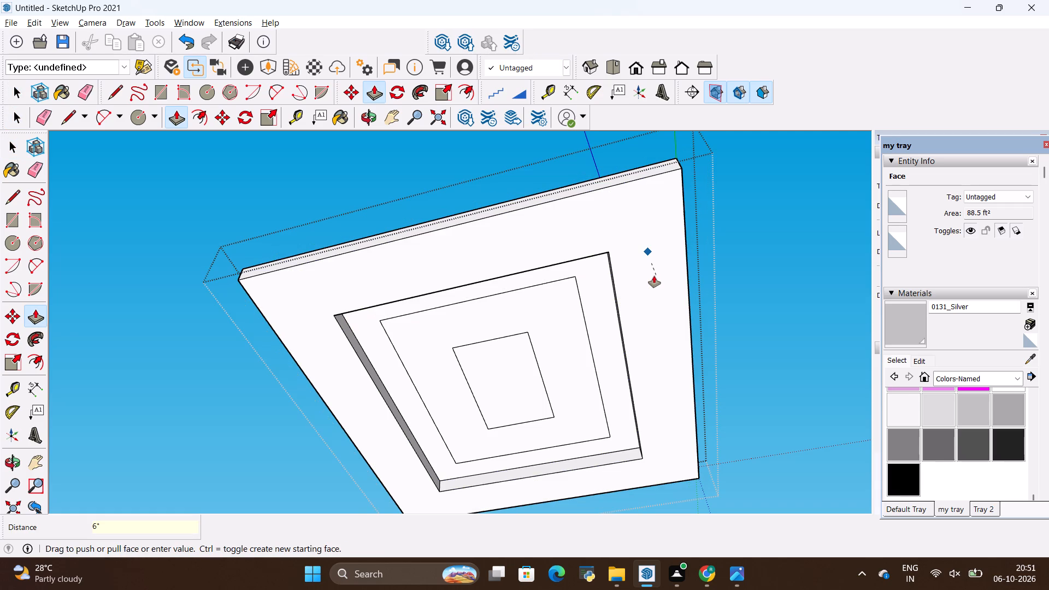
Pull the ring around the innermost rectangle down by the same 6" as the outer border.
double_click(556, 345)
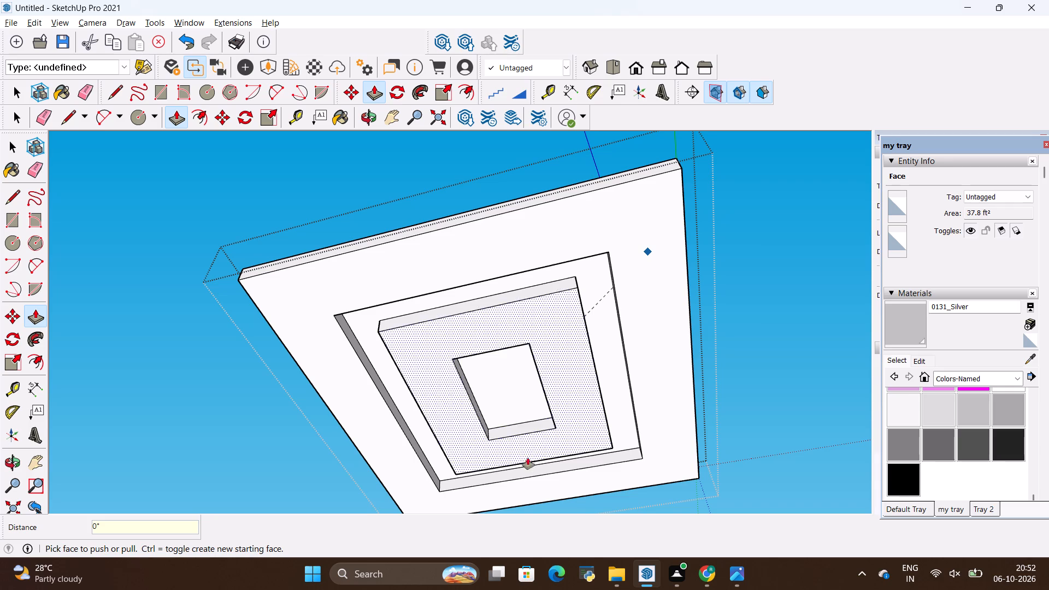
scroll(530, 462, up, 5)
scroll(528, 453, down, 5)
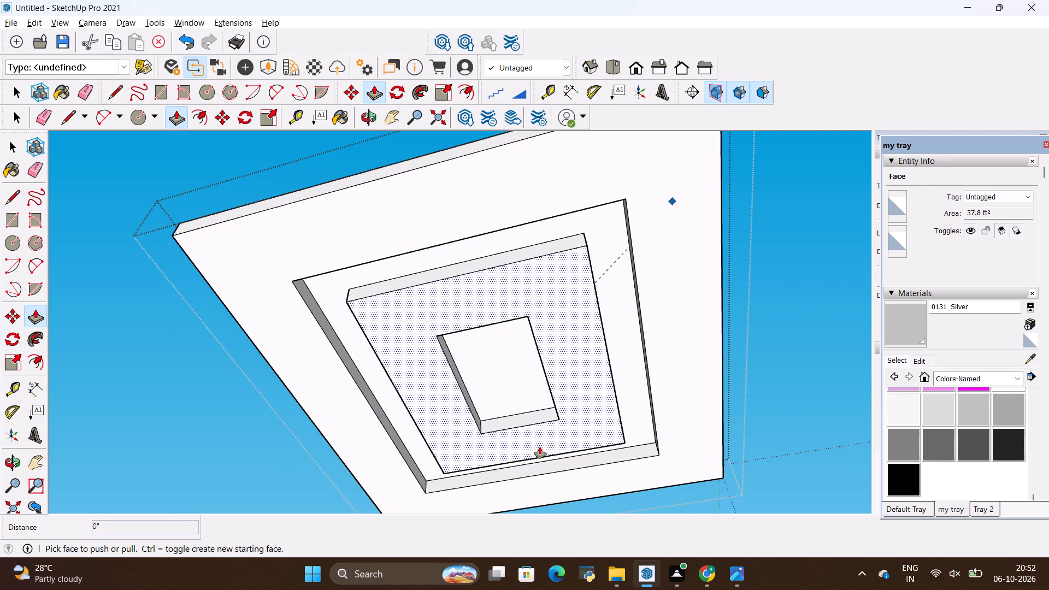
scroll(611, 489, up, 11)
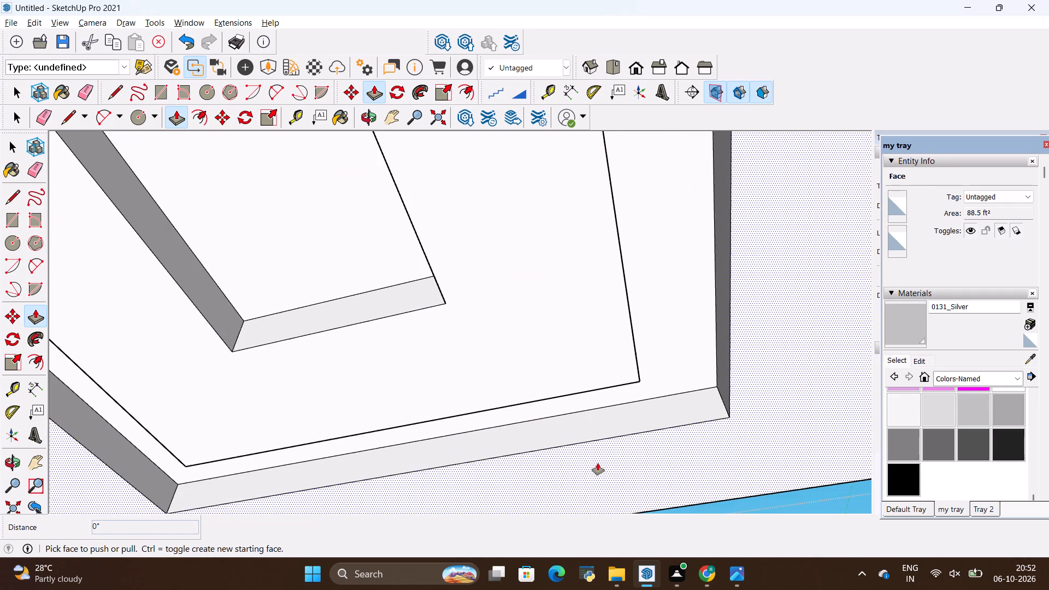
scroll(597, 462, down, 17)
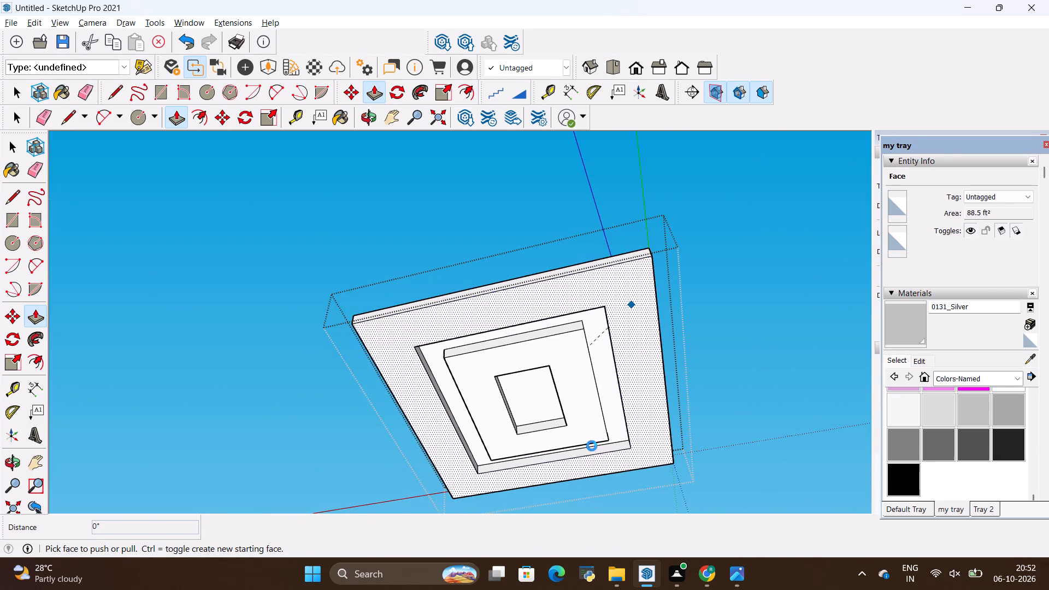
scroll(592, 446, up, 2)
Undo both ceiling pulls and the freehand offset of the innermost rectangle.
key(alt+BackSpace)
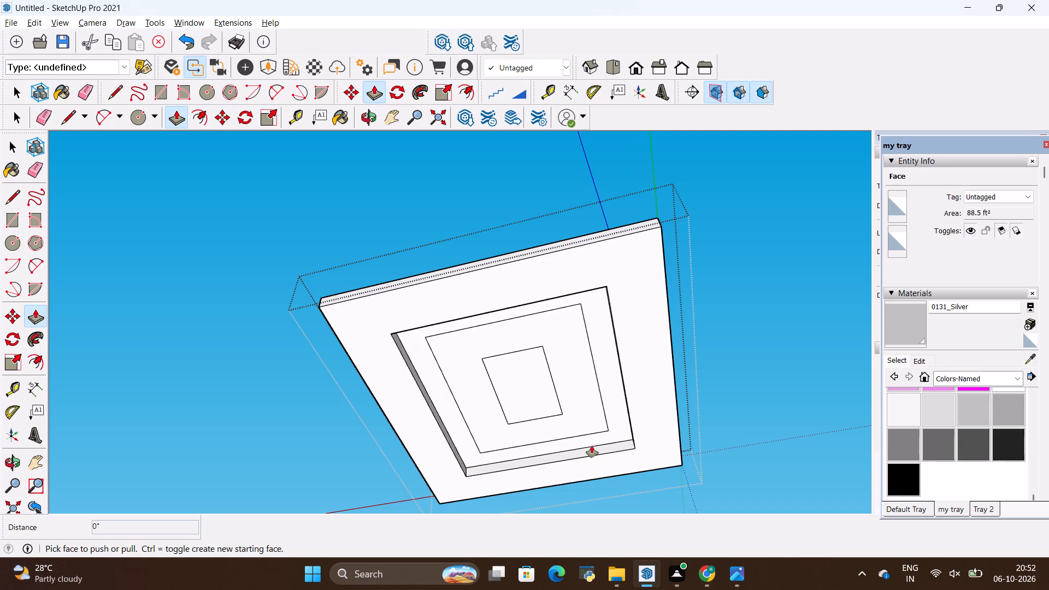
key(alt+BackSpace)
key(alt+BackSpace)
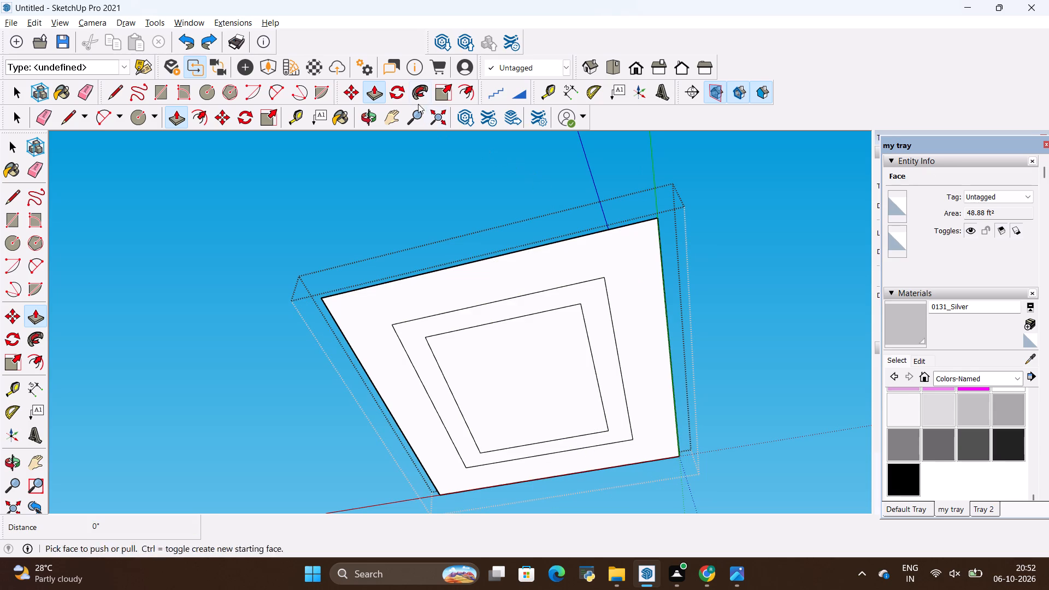
Offset the innermost rectangle of the ceiling panel inward by 1'.
click(458, 88)
click(523, 369)
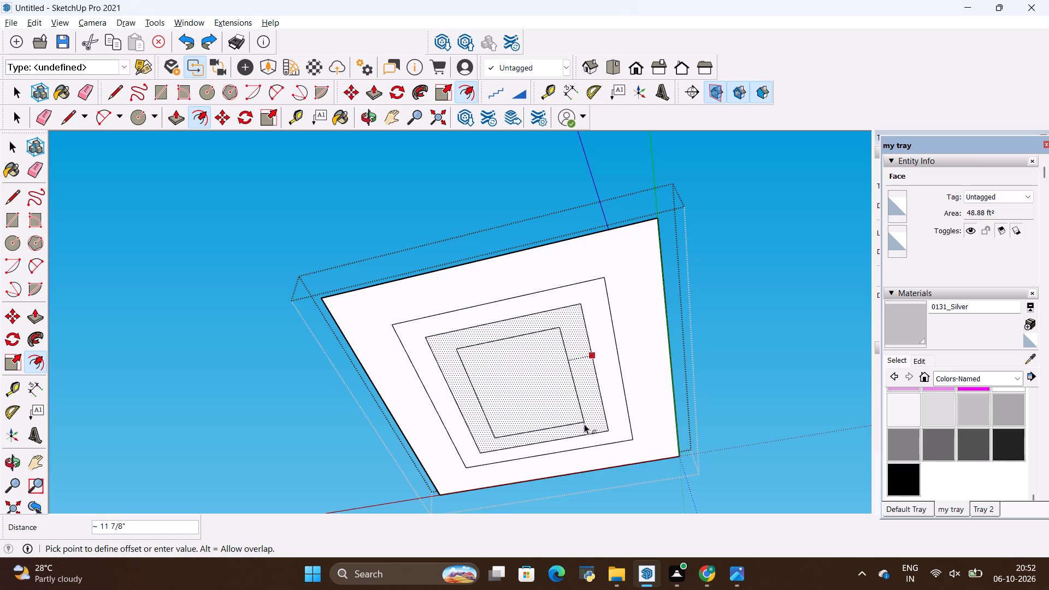
key(BackSpace)
text(1')
key(Return)
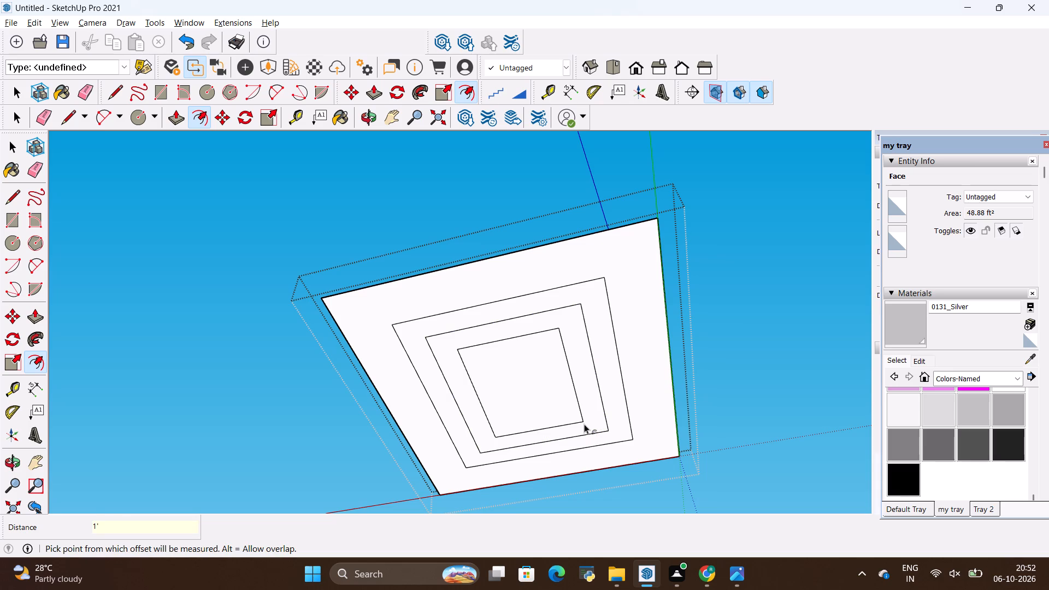
Push/Pull the 2' wide outer border of the bedroom ceiling panel downward by 6".
scroll(602, 390, up, 2)
key(space)
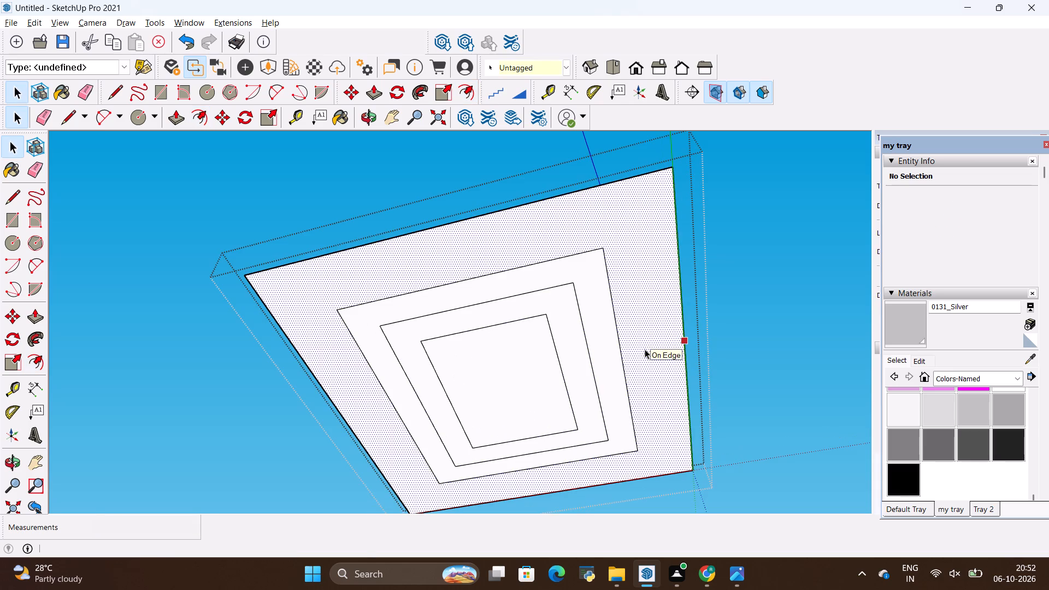
click(646, 346)
key(p)
click(652, 362)
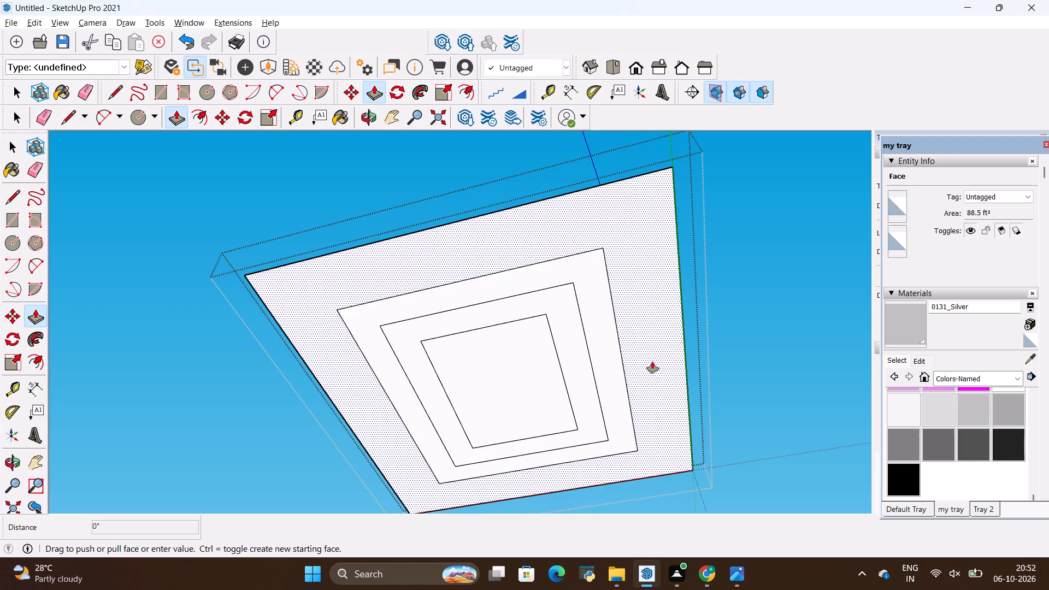
key(BackSpace)
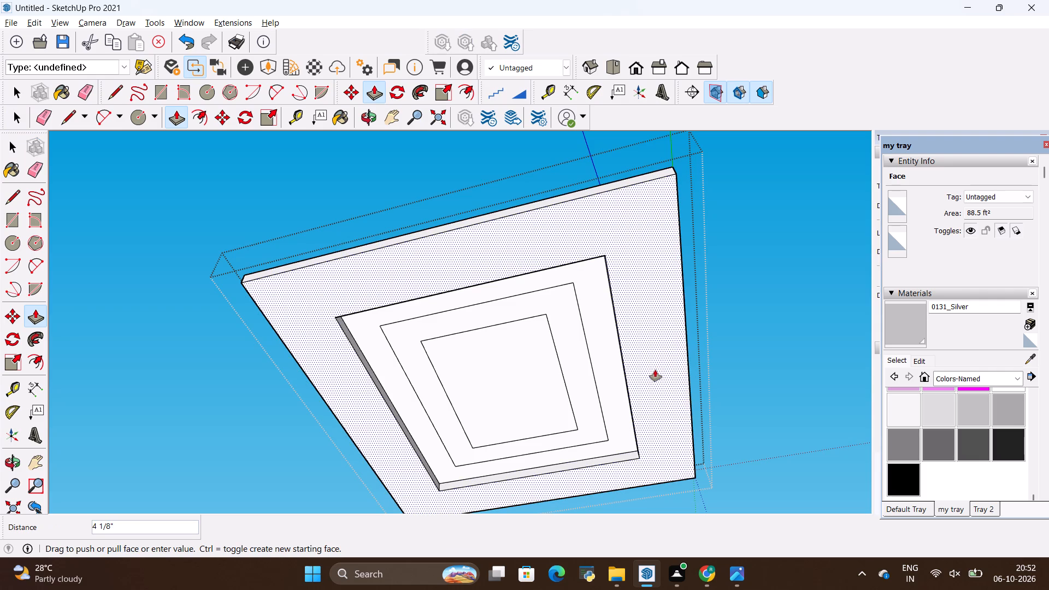
text(6")
key(Return)
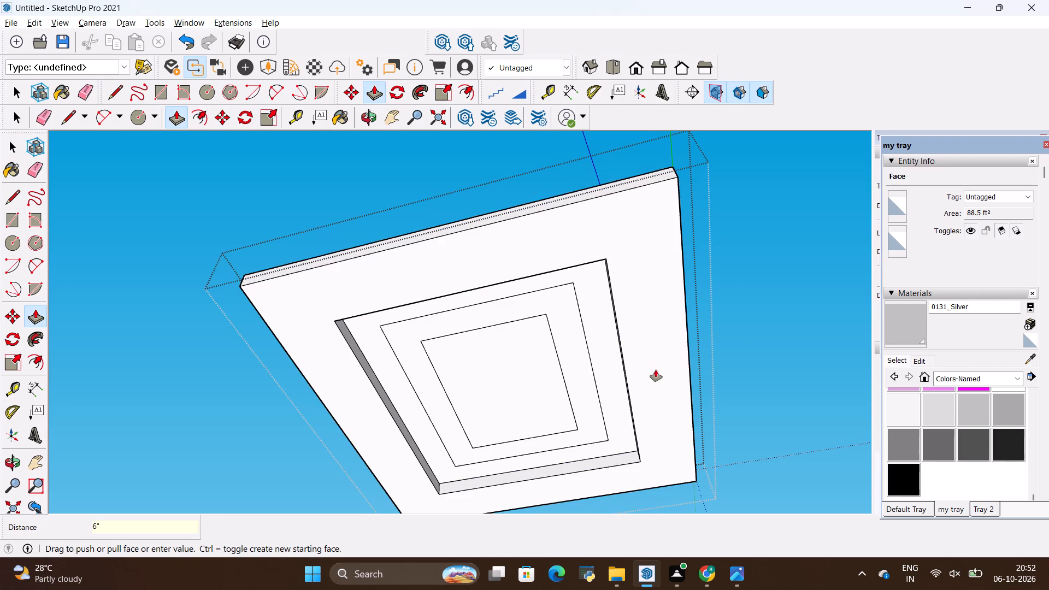
Pull the 1' wide ring around the innermost rectangle down by the same 6" as the outer border.
double_click(573, 334)
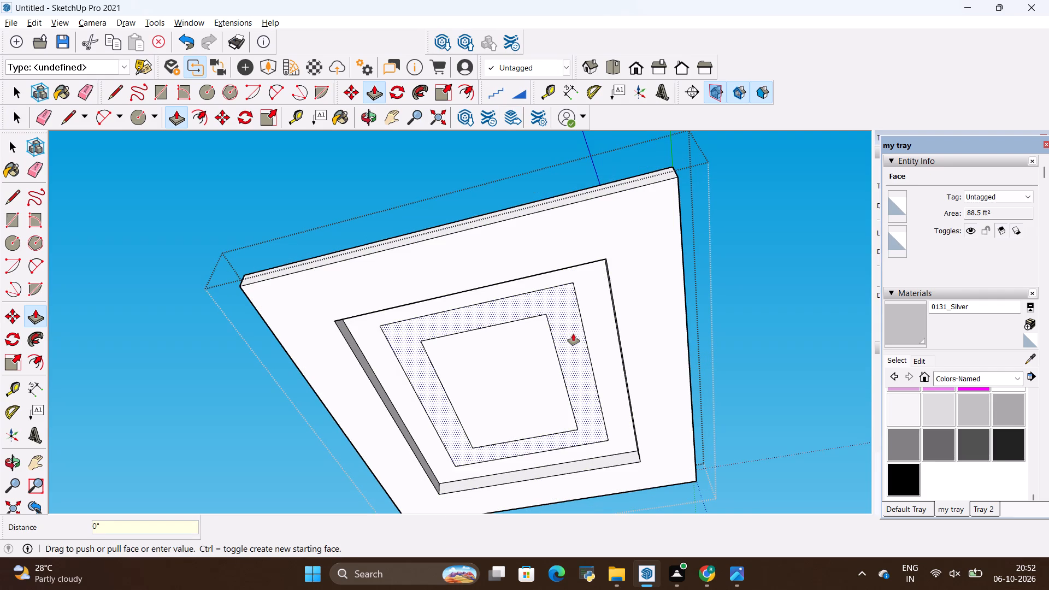
scroll(558, 387, up, 3)
scroll(525, 327, down, 4)
Examine the stepped underside of the bedroom ceiling from several angles and distances.
middle_drag(467, 275, 474, 335)
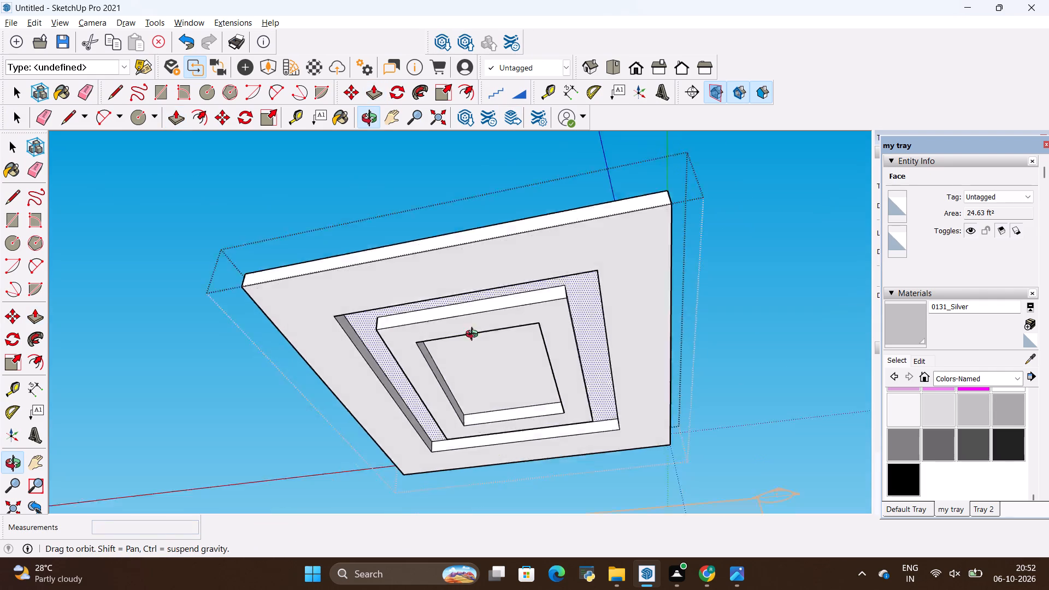
middle_drag(474, 335, 387, 386)
middle_drag(393, 374, 588, 302)
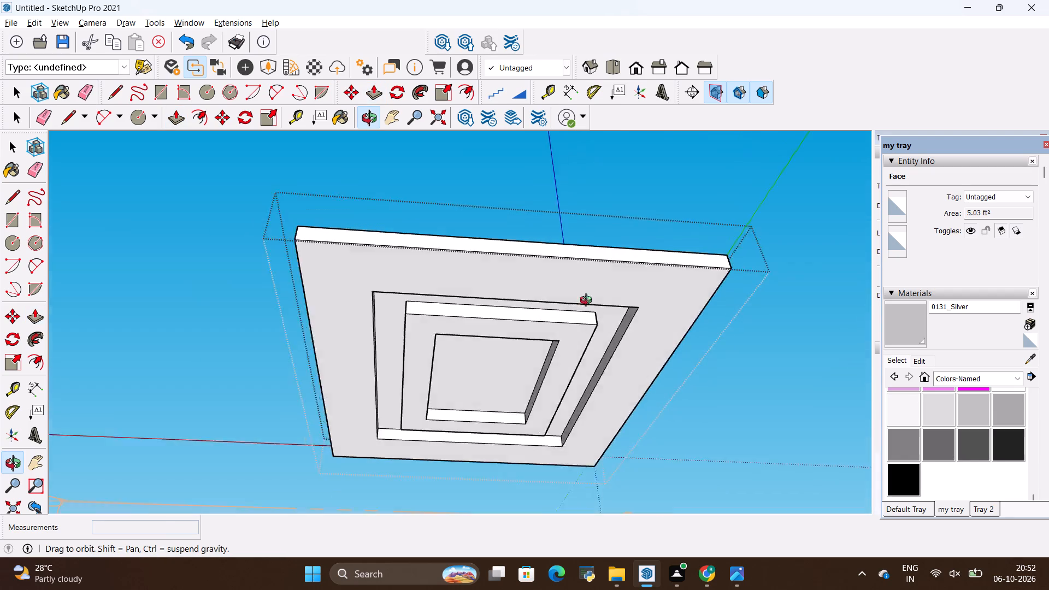
middle_drag(588, 302, 610, 299)
scroll(545, 413, up, 7)
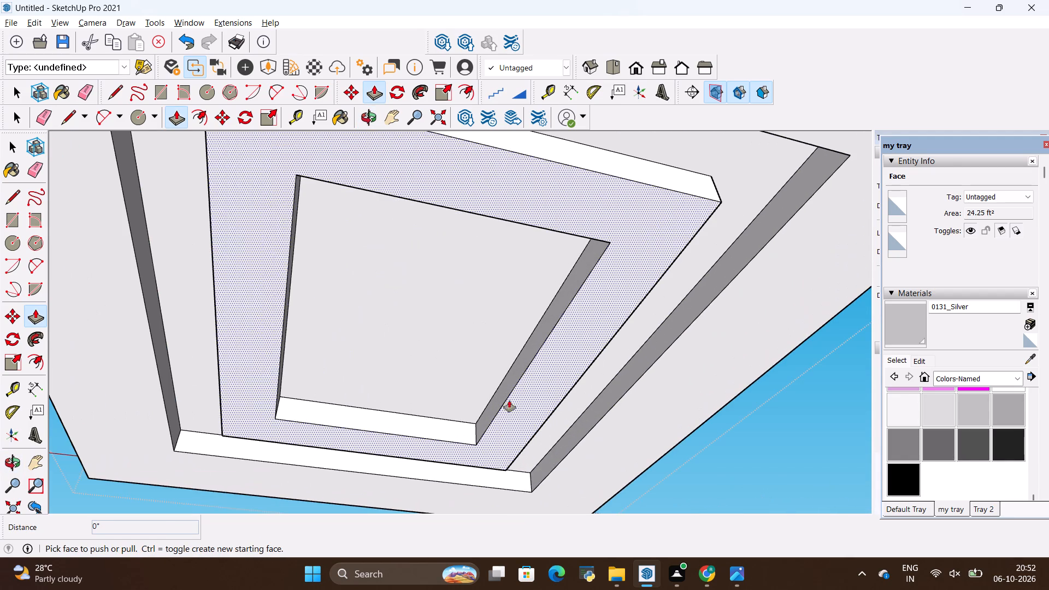
middle_drag(515, 386, 453, 425)
scroll(535, 364, down, 5)
scroll(611, 393, down, 1)
middle_drag(589, 493, 568, 468)
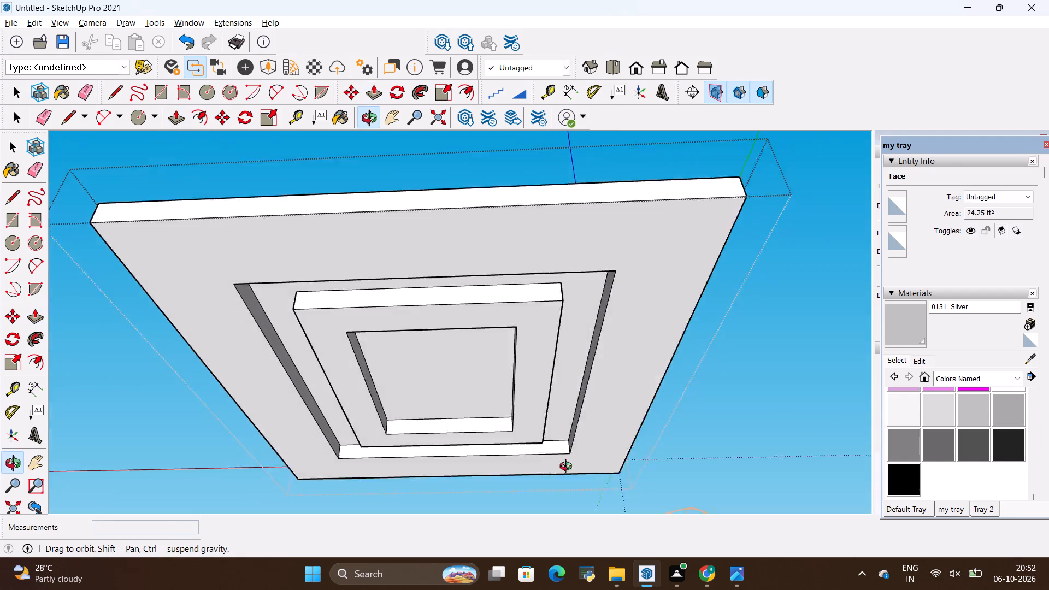
middle_drag(568, 468, 577, 409)
scroll(598, 350, down, 6)
scroll(455, 302, up, 1)
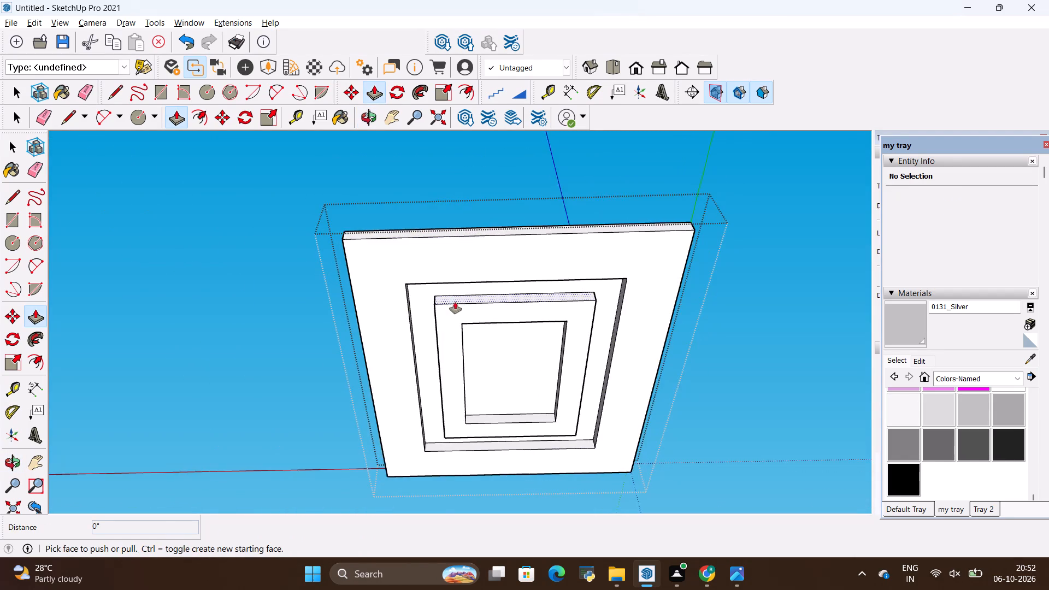
scroll(457, 303, down, 4)
middle_drag(500, 286, 521, 329)
scroll(520, 329, down, 1)
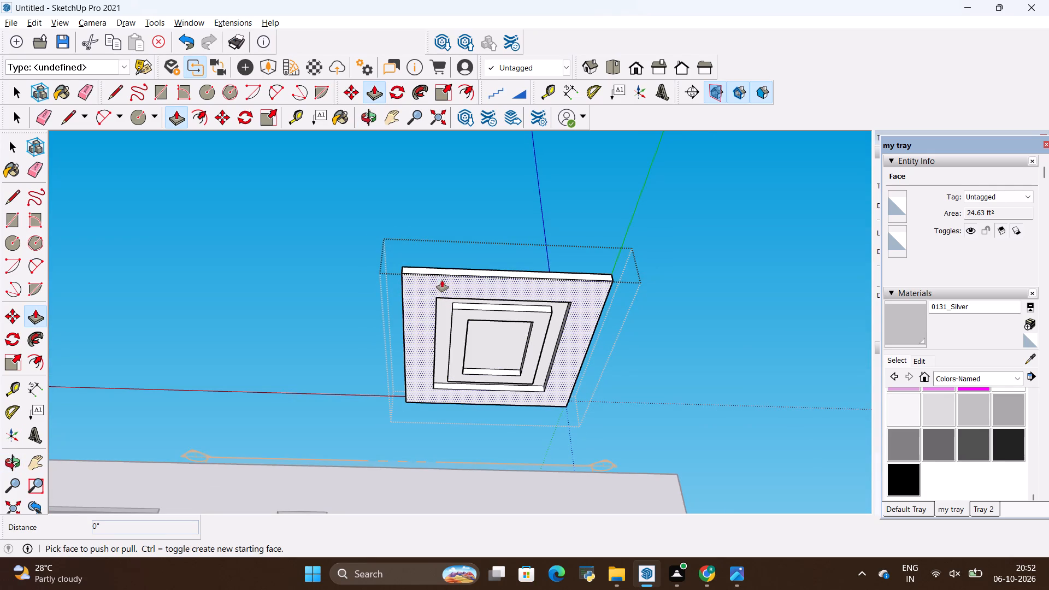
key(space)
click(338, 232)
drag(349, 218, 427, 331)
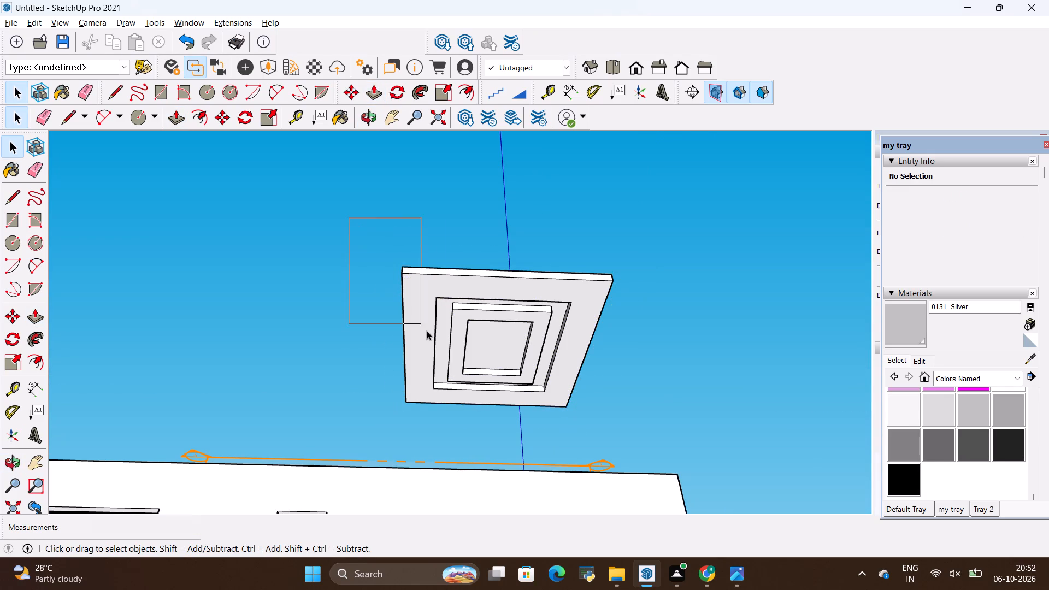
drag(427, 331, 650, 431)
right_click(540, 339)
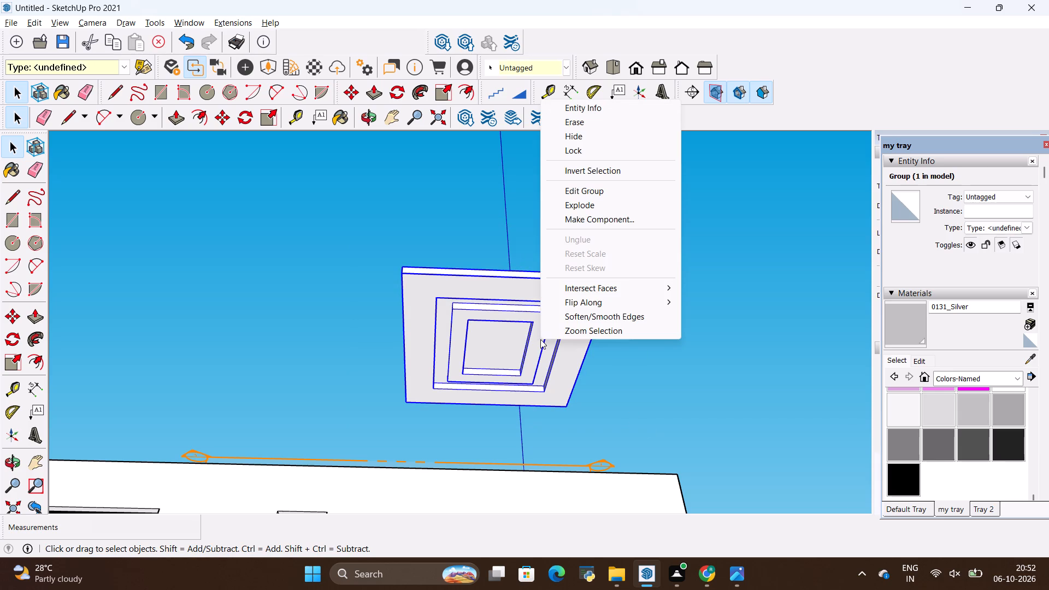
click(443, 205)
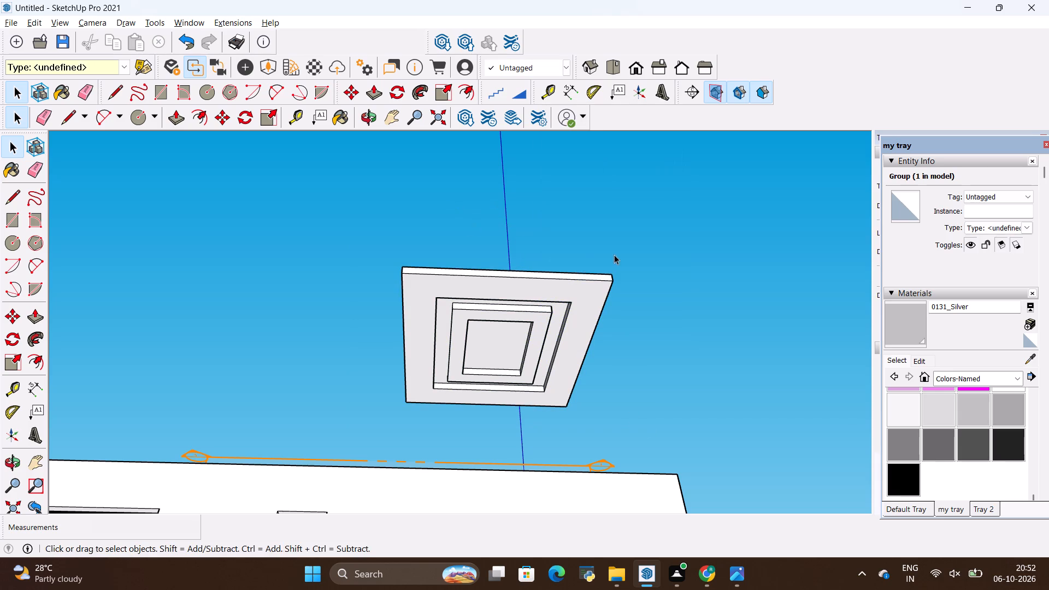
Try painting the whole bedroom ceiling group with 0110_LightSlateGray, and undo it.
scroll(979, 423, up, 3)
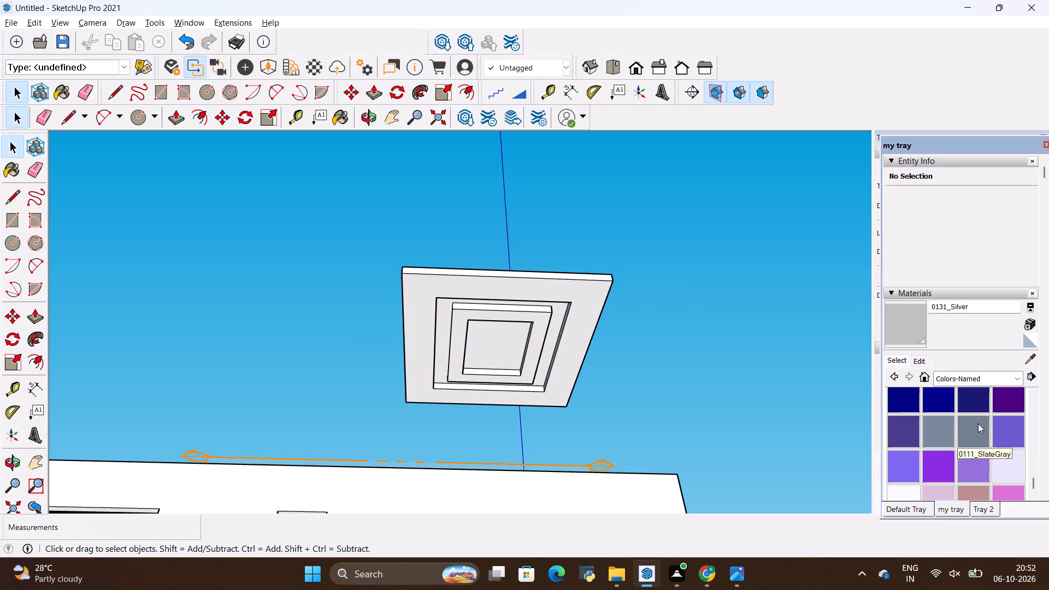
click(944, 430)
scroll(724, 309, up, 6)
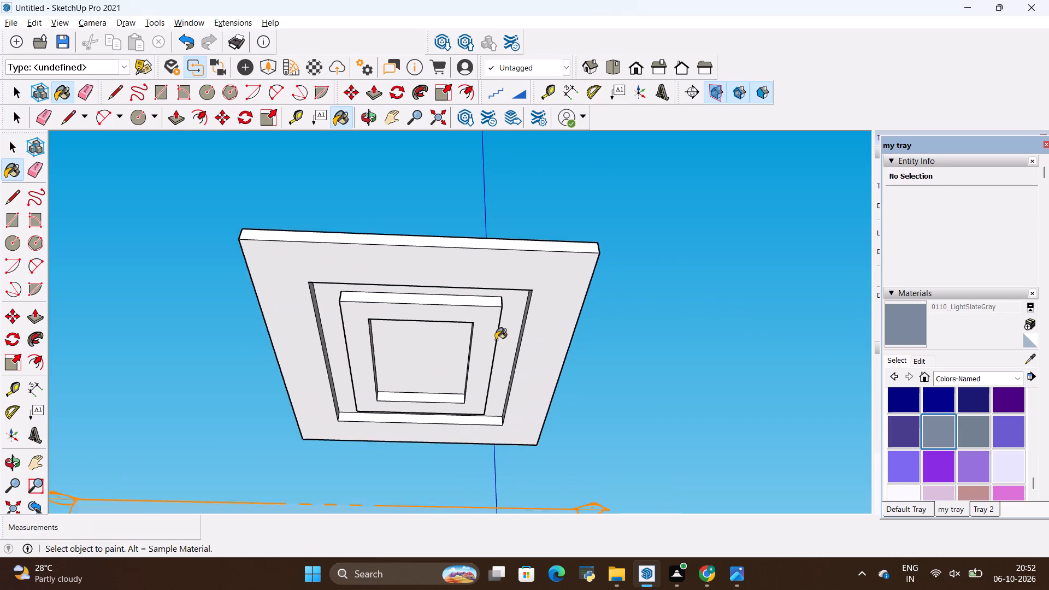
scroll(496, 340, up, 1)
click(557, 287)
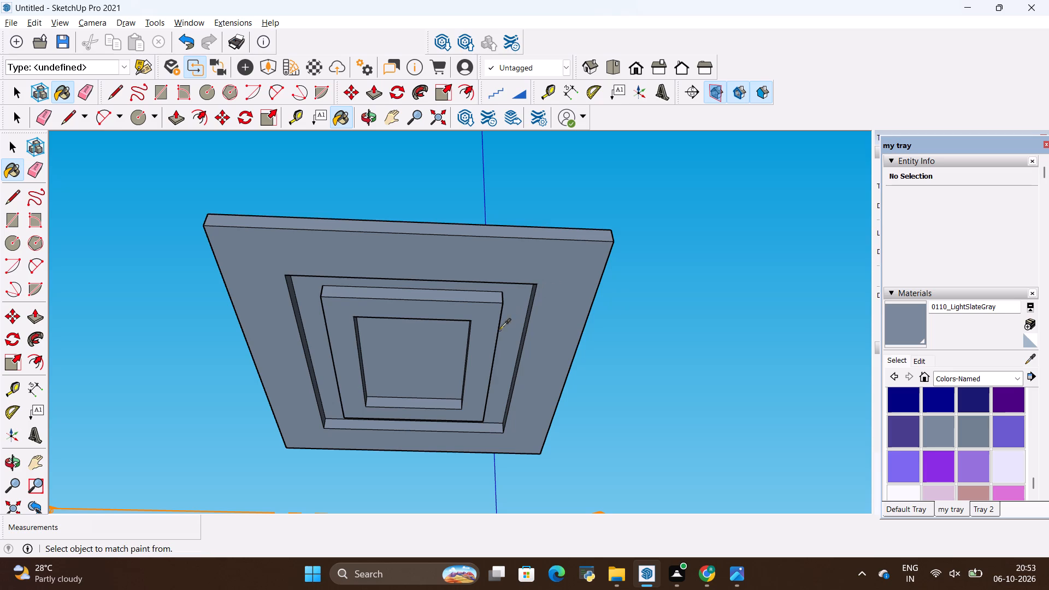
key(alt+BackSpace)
Inside the bedroom ceiling group, paint the outer border's and inner ring's undersides with 0110_LightSlateGray.
key(space)
double_click(505, 331)
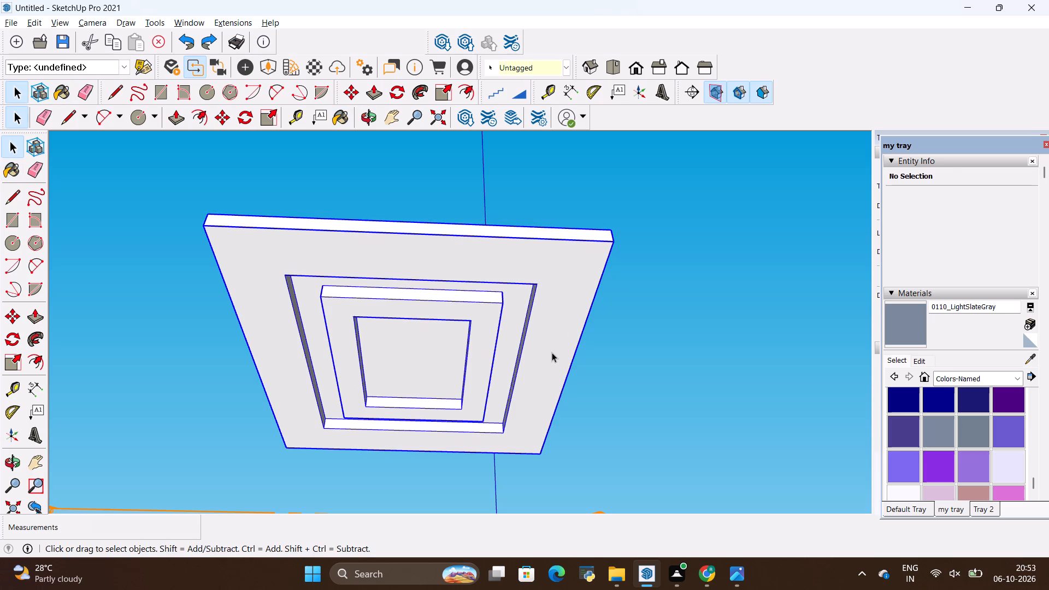
double_click(552, 352)
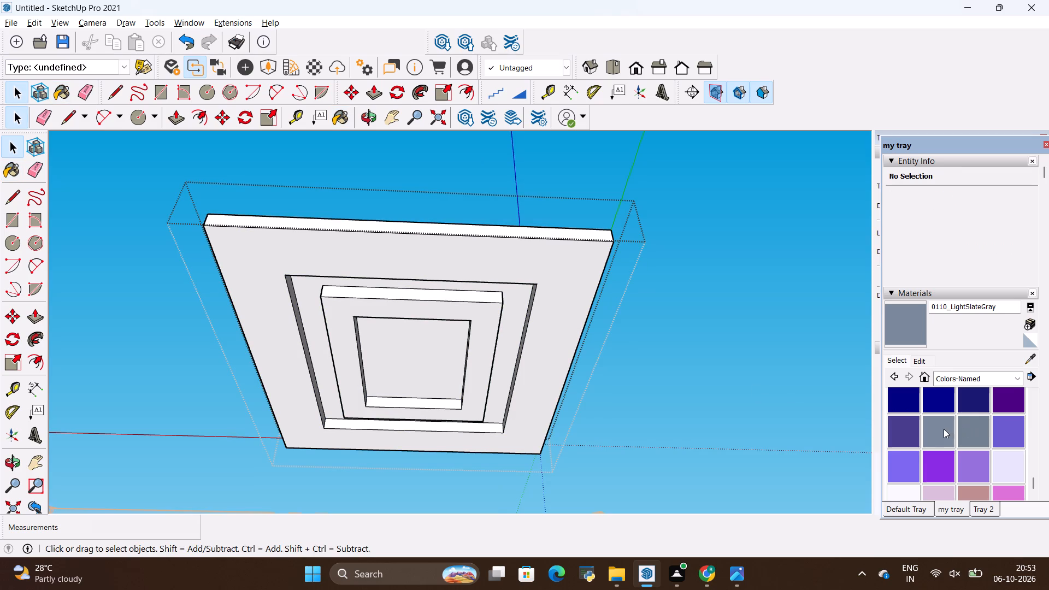
click(944, 429)
click(550, 347)
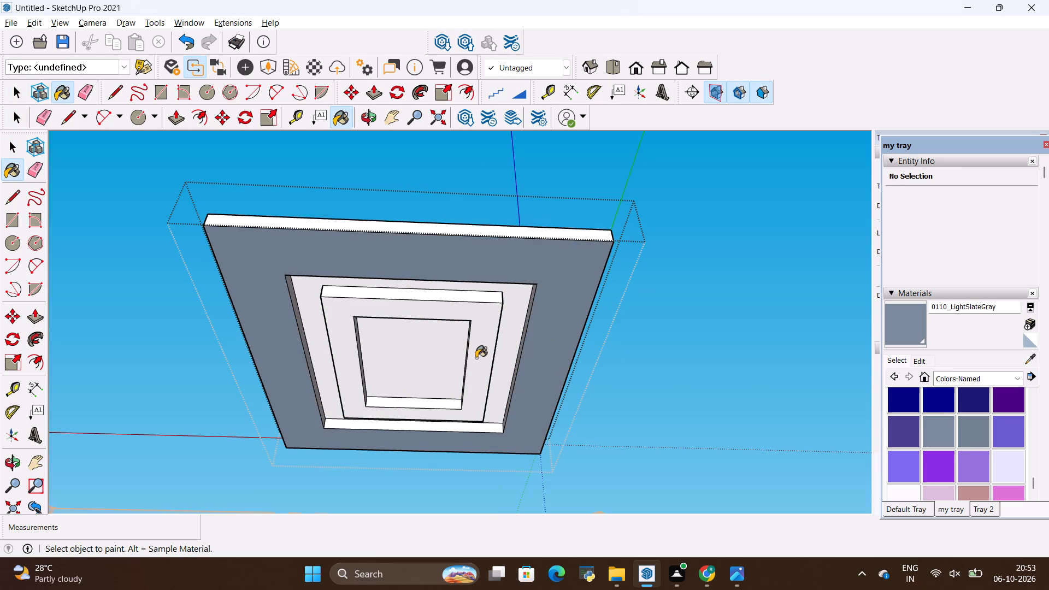
click(476, 358)
key(space)
click(656, 369)
Move the bedroom ceiling panel by its corner about 12' 7" down onto the room's walls beside the living-dining ceiling.
scroll(587, 369, down, 4)
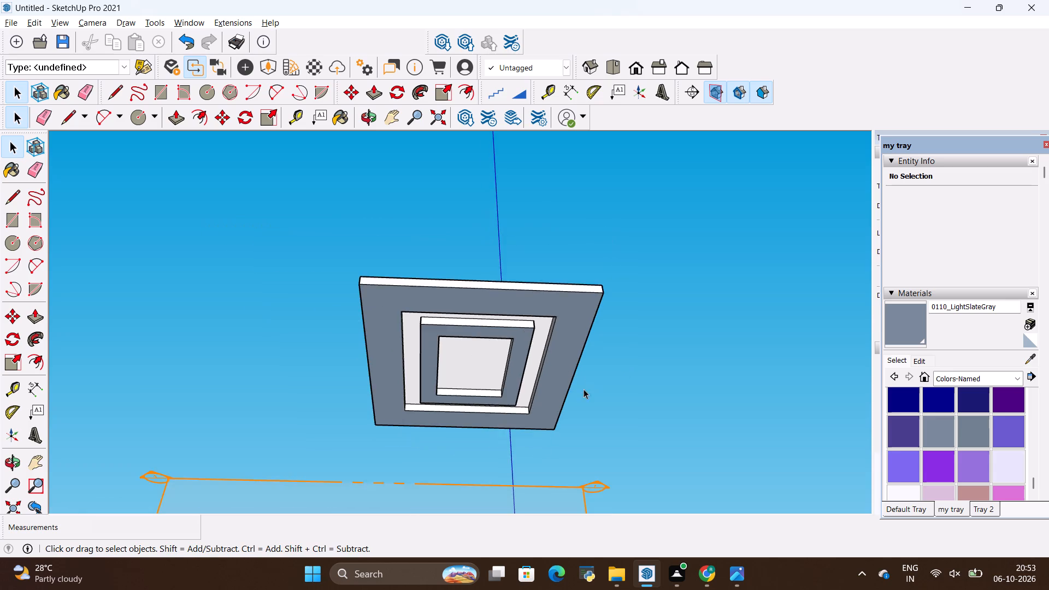
middle_drag(584, 389, 556, 347)
scroll(528, 260, up, 2)
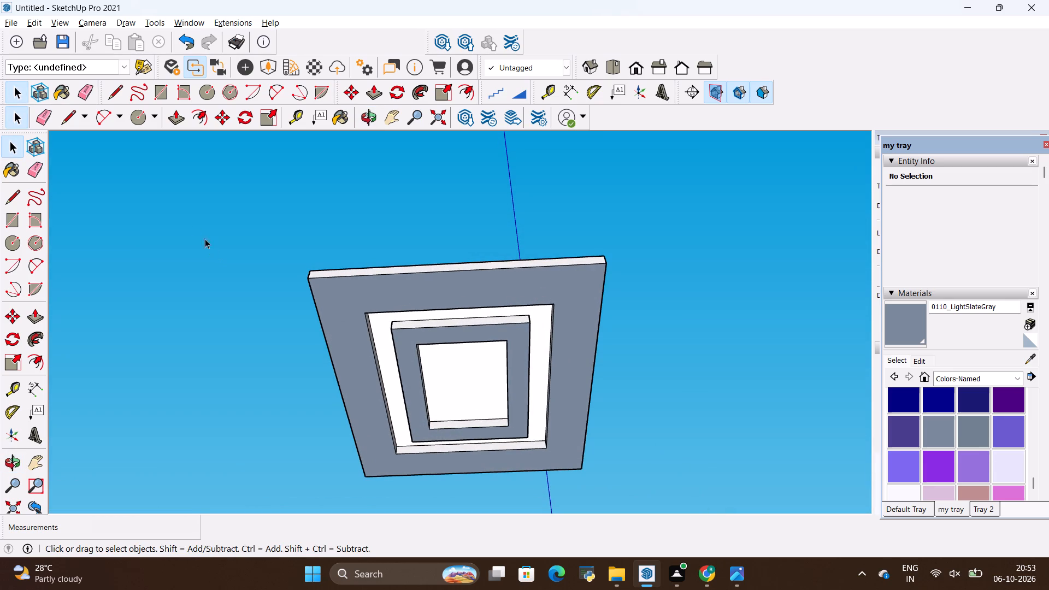
drag(217, 188, 652, 487)
key(space)
click(688, 347)
scroll(670, 232, up, 1)
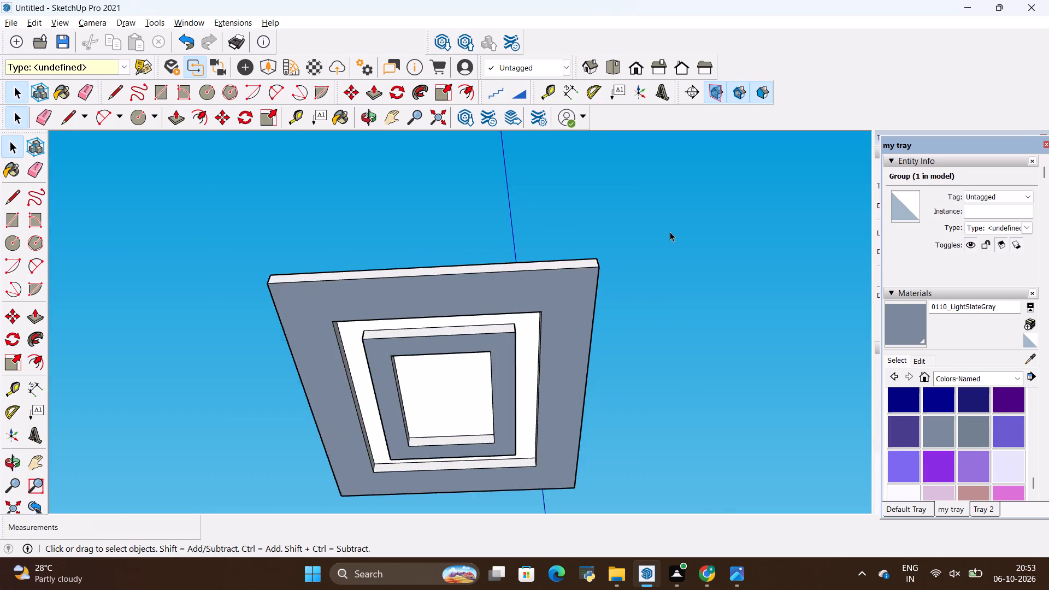
middle_drag(670, 232, 655, 504)
scroll(693, 284, down, 10)
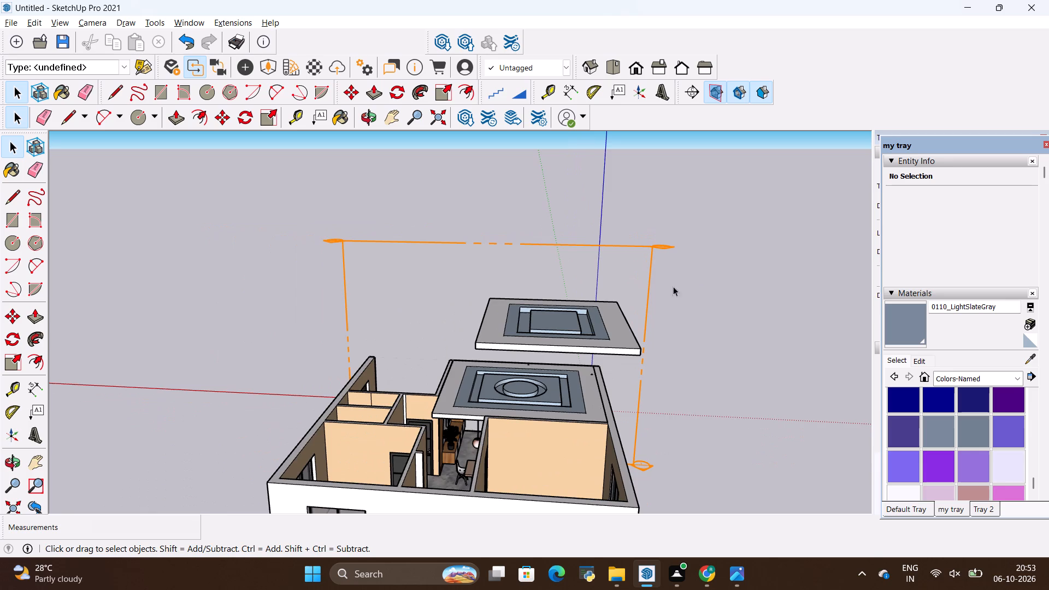
scroll(644, 285, down, 5)
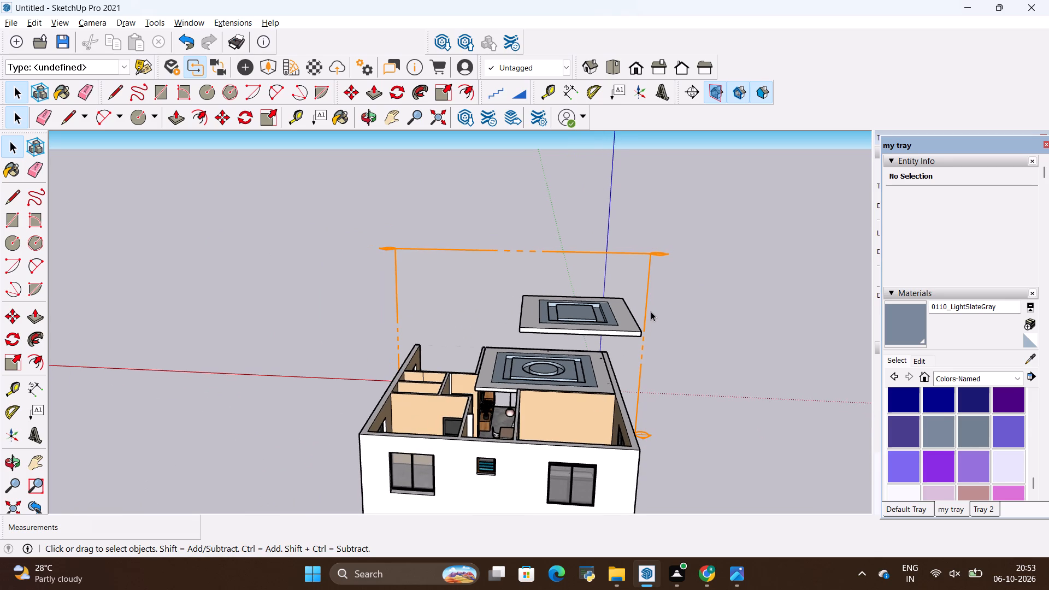
key(m)
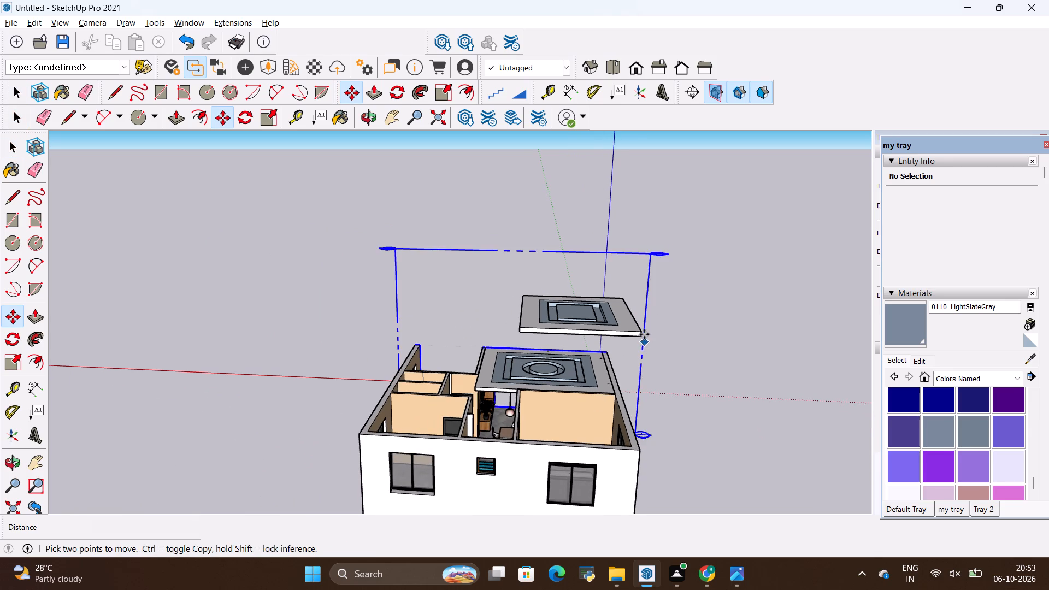
click(641, 332)
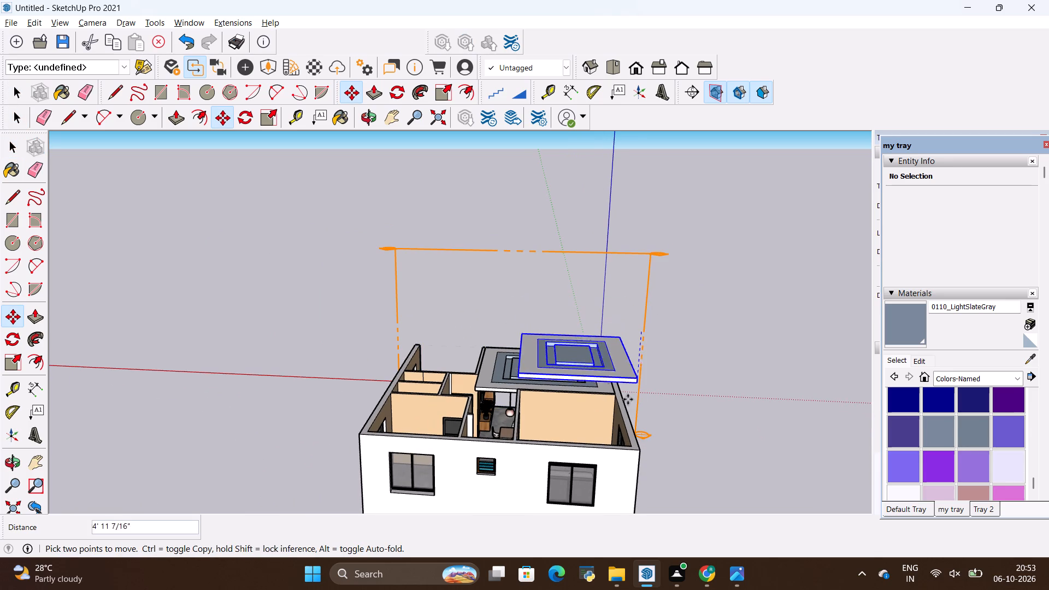
click(635, 440)
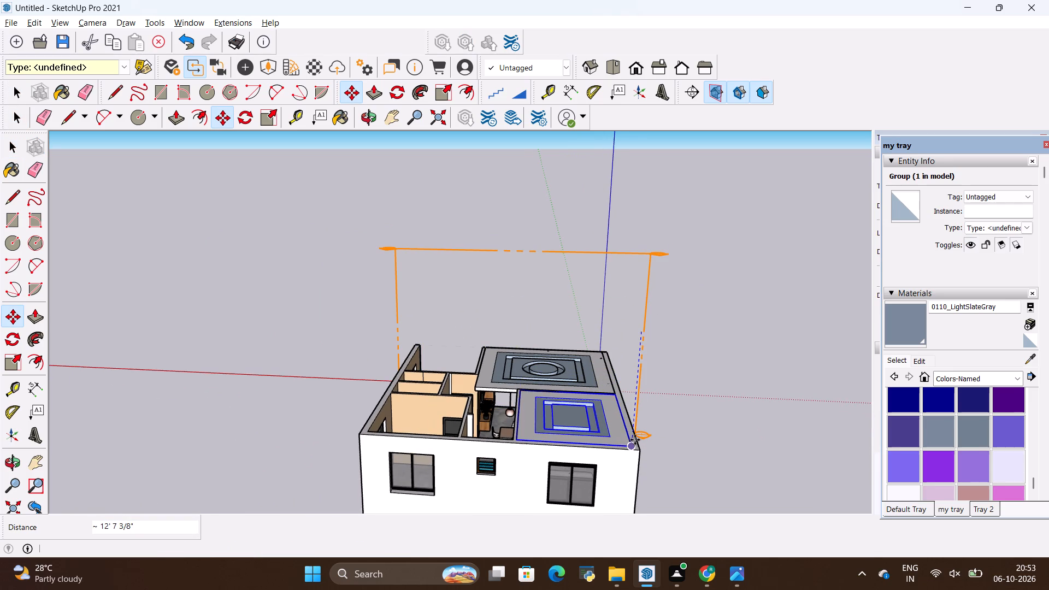
scroll(635, 440, up, 20)
scroll(635, 440, up, 9)
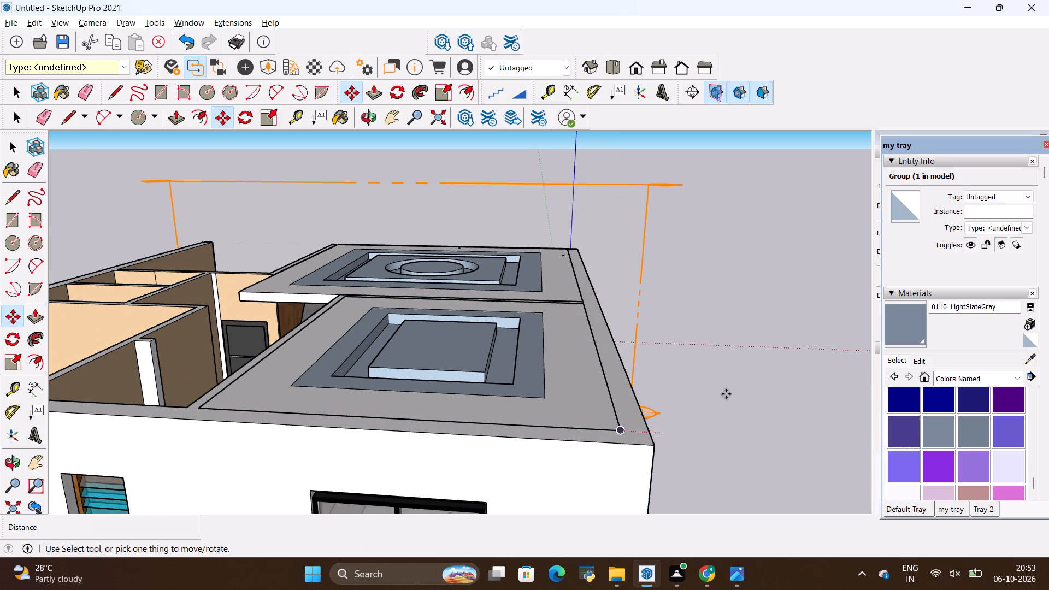
key(space)
click(738, 388)
Examine the placed ceilings from above, from the open front and from inside the living-dining area.
middle_drag(273, 393, 278, 398)
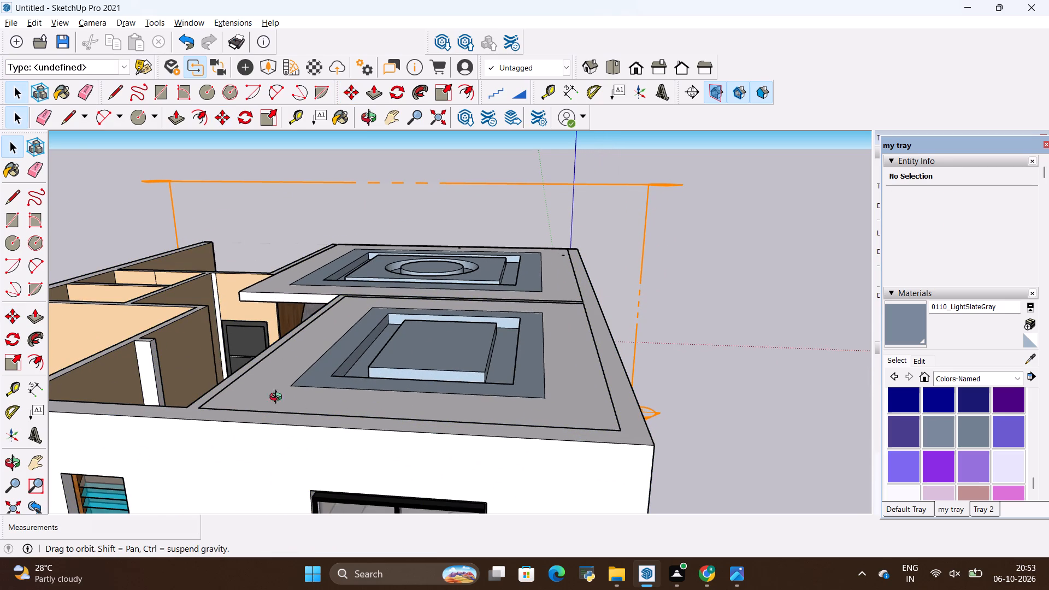
middle_drag(278, 398, 740, 469)
middle_drag(246, 436, 441, 360)
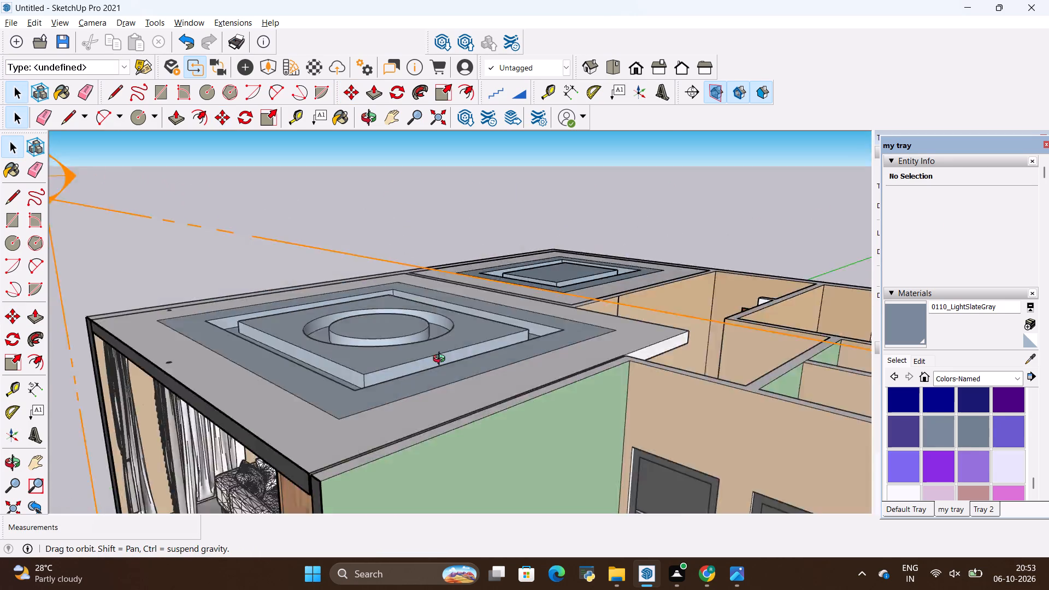
middle_drag(441, 360, 517, 285)
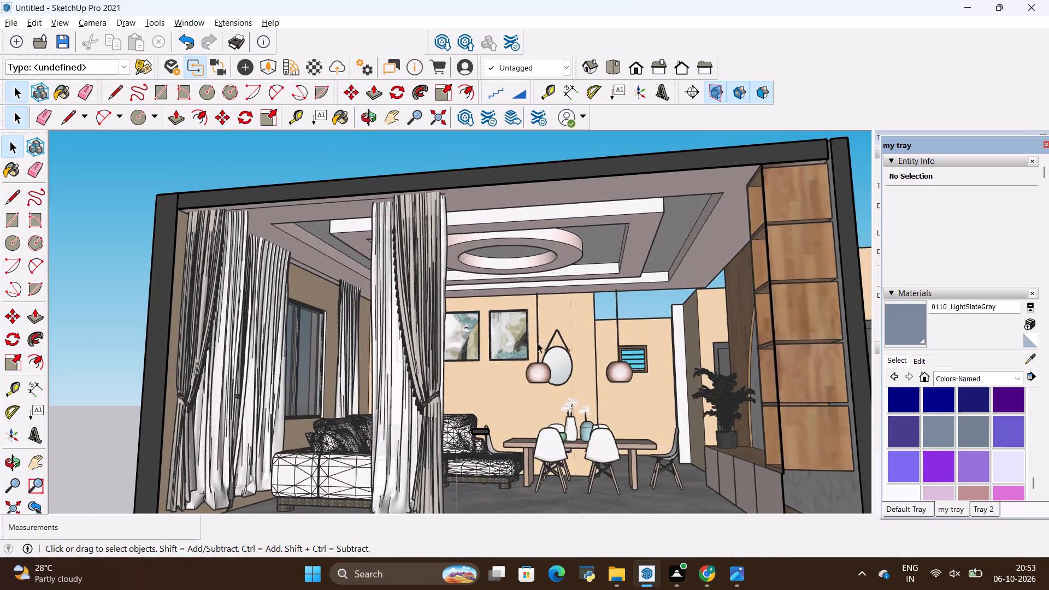
scroll(549, 344, up, 12)
middle_drag(622, 385, 484, 335)
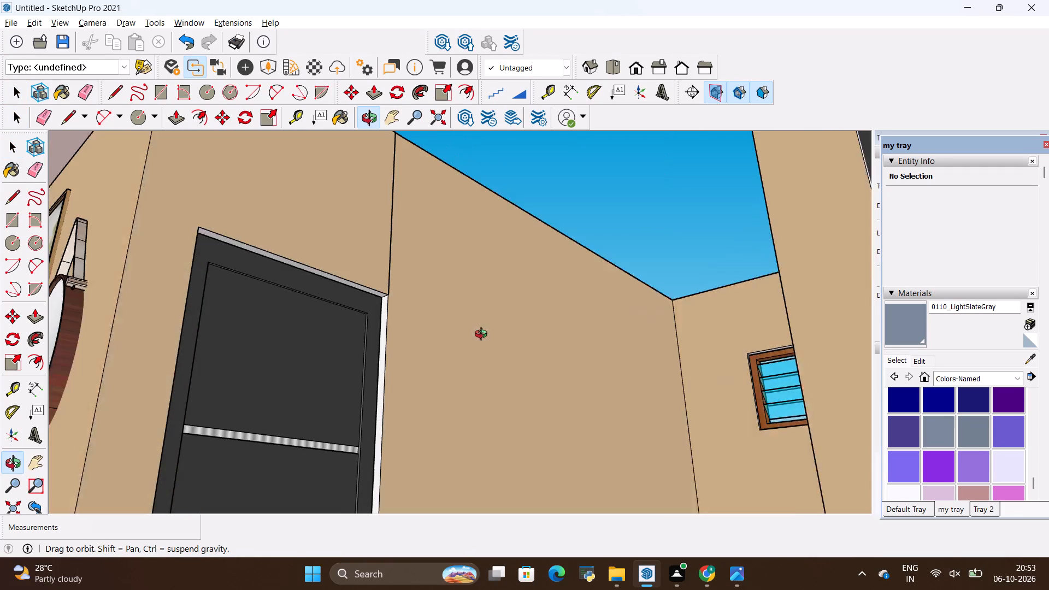
middle_drag(484, 335, 686, 367)
scroll(291, 350, down, 5)
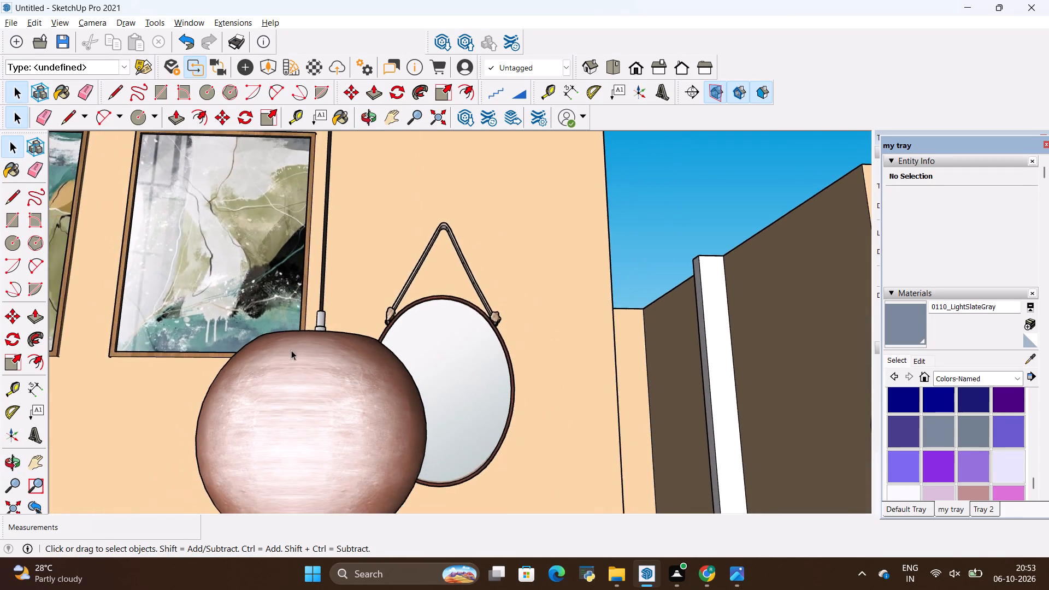
scroll(338, 343, down, 20)
scroll(338, 343, down, 16)
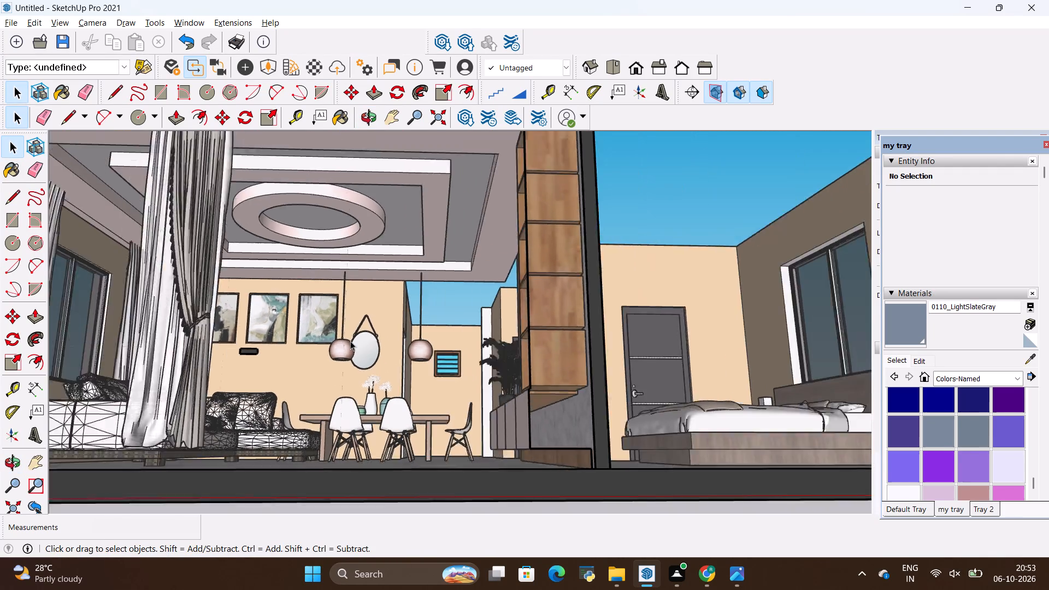
scroll(350, 341, down, 7)
scroll(273, 309, down, 5)
middle_drag(444, 292, 416, 371)
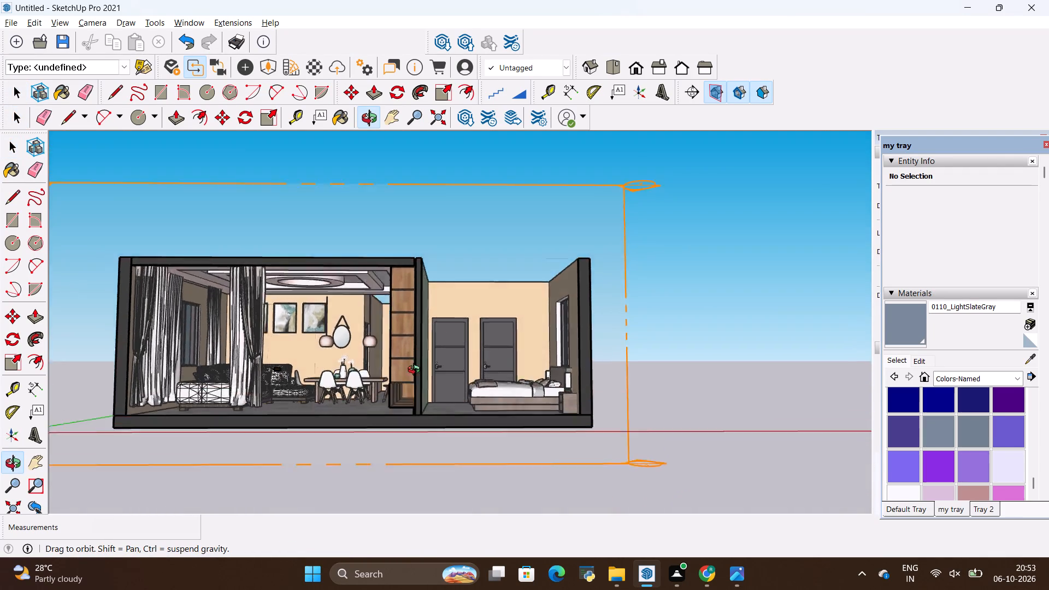
middle_drag(416, 371, 320, 458)
middle_drag(326, 284, 364, 364)
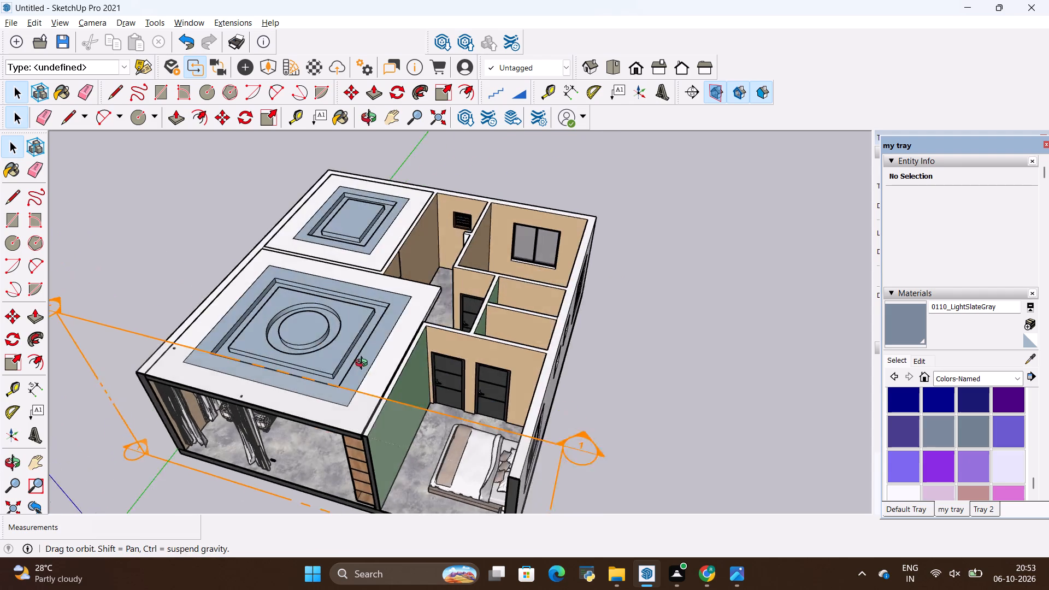
middle_drag(364, 364, 494, 401)
scroll(546, 376, down, 1)
scroll(390, 346, down, 4)
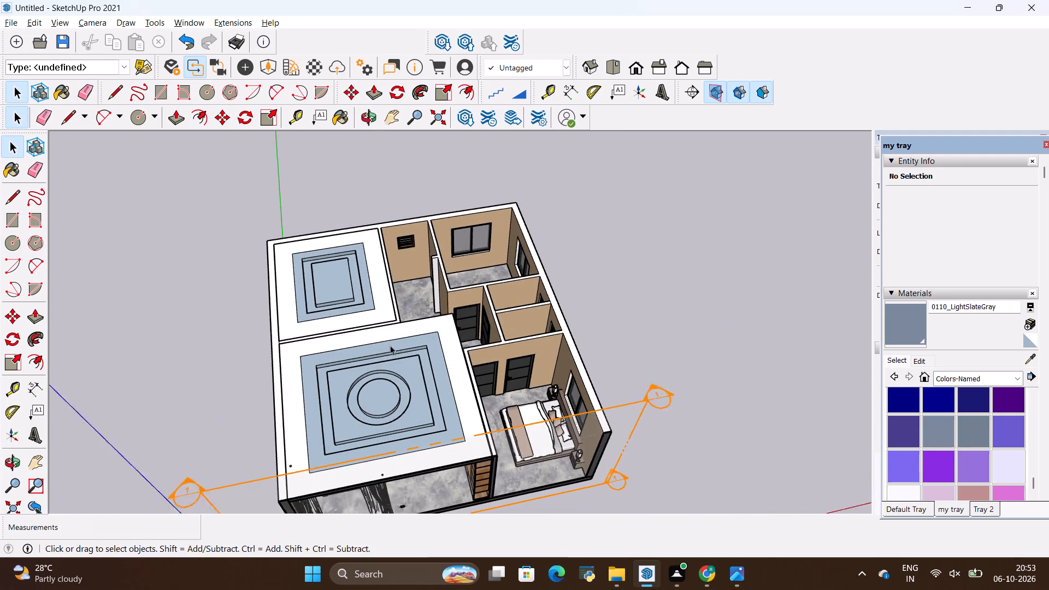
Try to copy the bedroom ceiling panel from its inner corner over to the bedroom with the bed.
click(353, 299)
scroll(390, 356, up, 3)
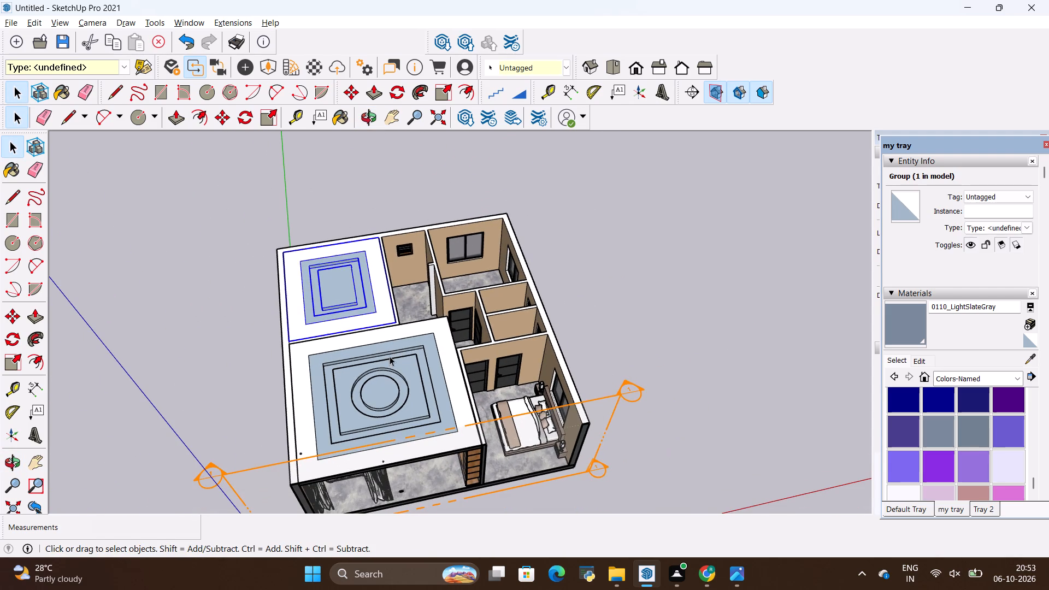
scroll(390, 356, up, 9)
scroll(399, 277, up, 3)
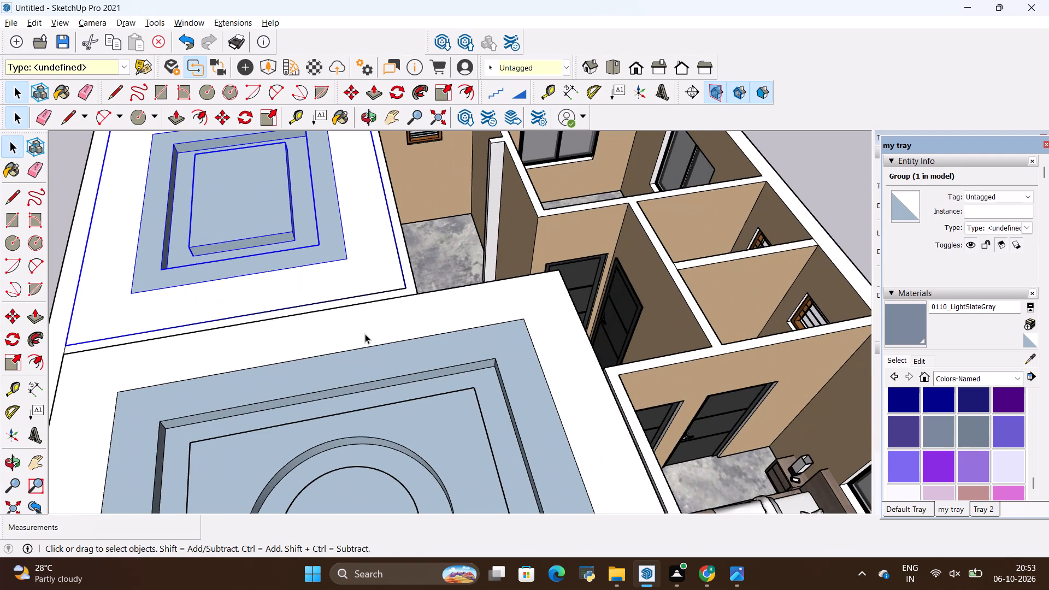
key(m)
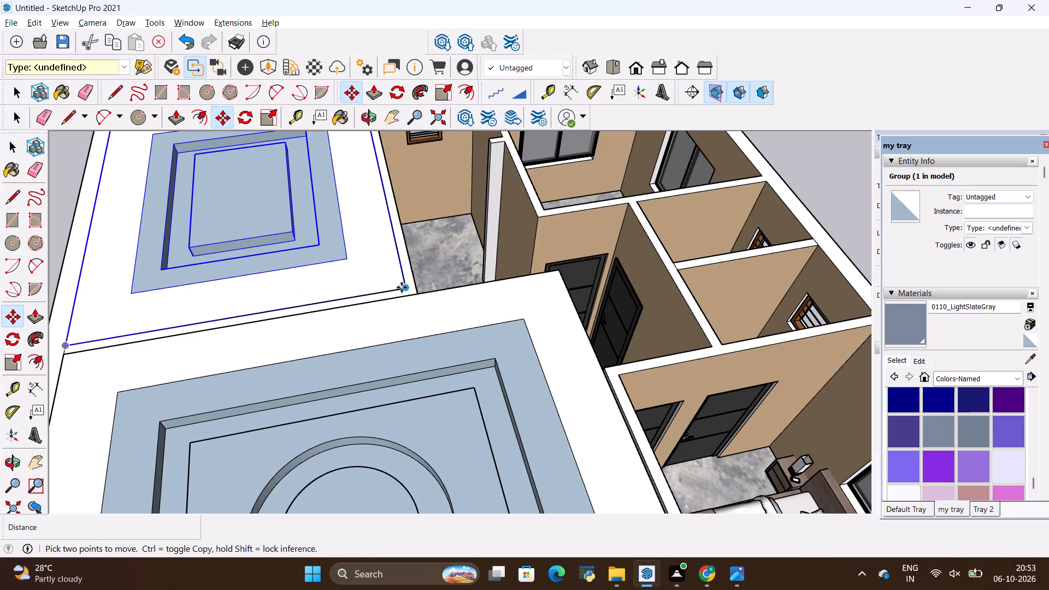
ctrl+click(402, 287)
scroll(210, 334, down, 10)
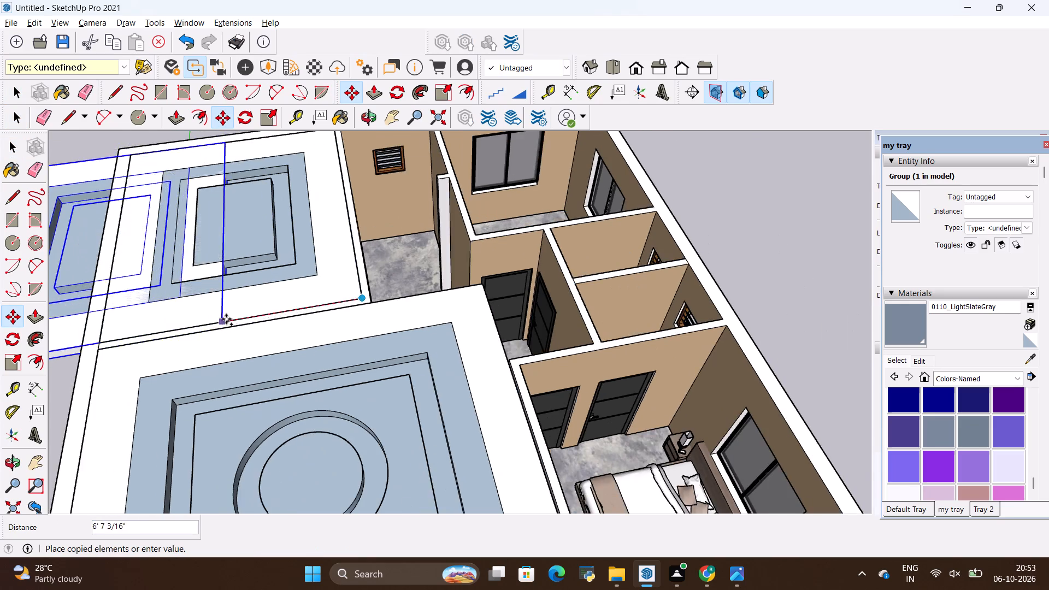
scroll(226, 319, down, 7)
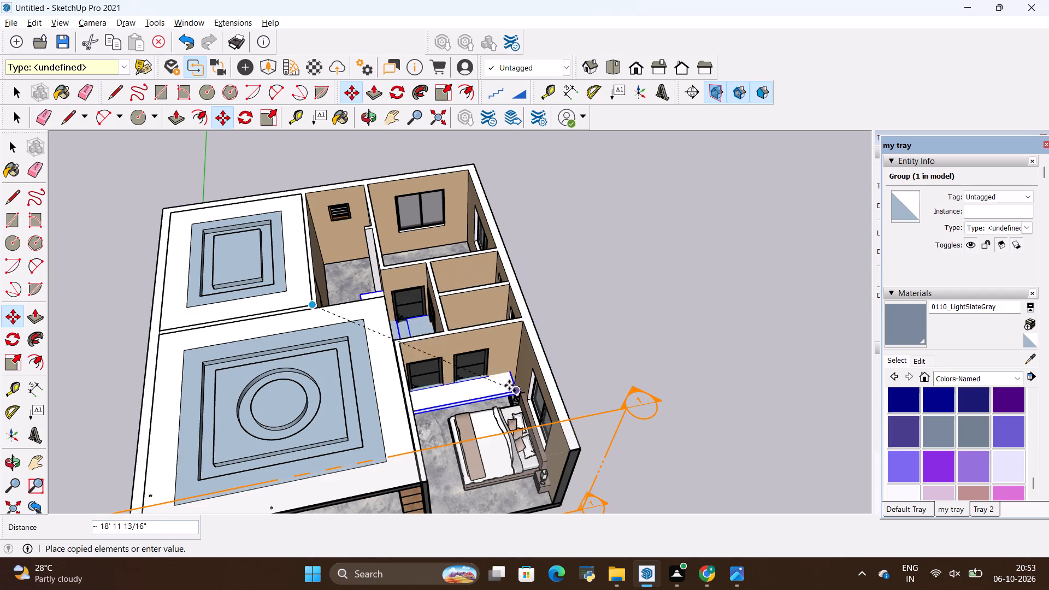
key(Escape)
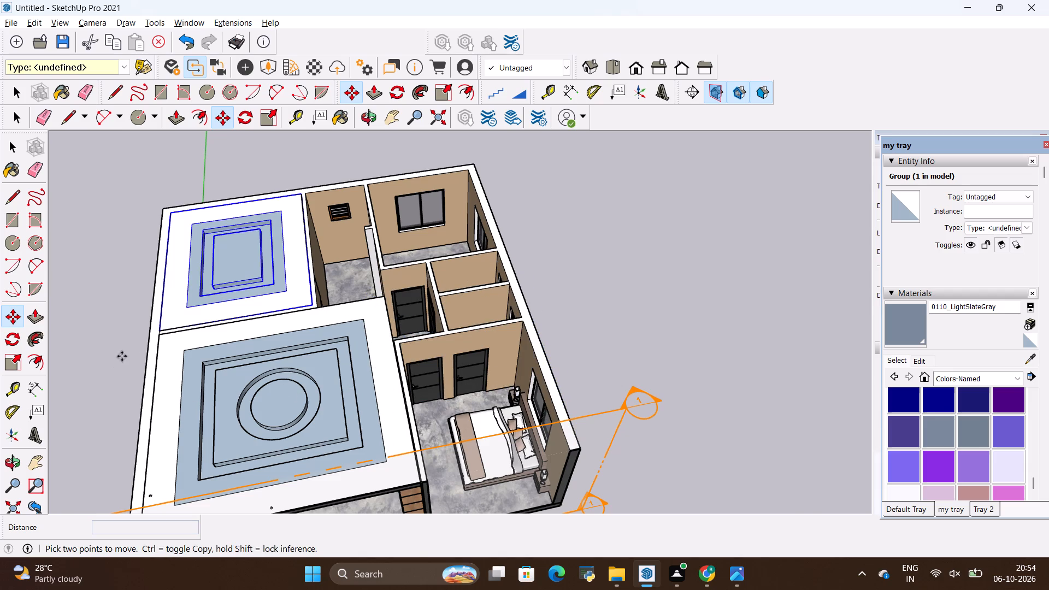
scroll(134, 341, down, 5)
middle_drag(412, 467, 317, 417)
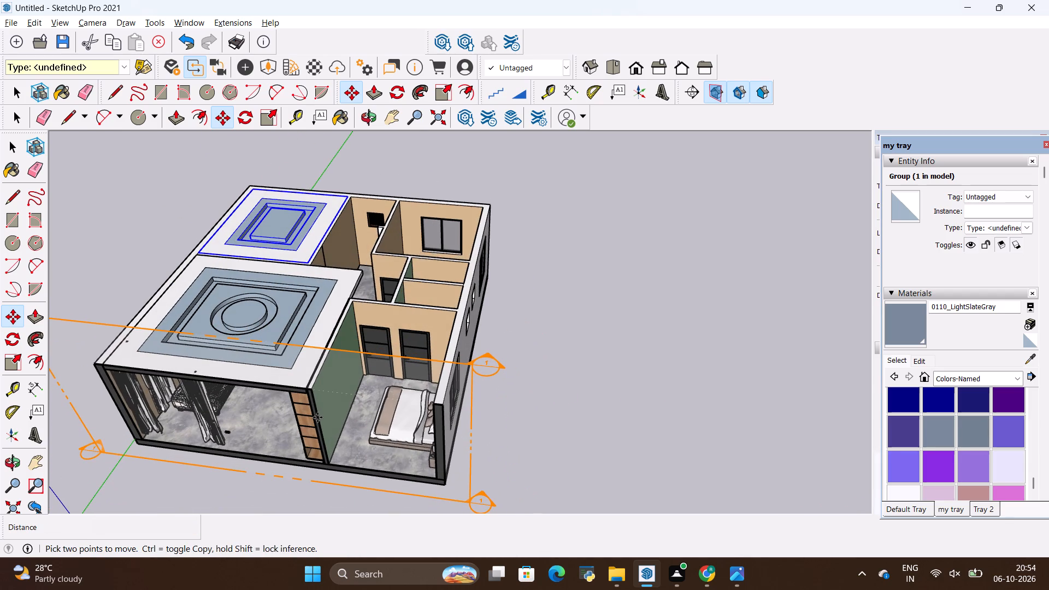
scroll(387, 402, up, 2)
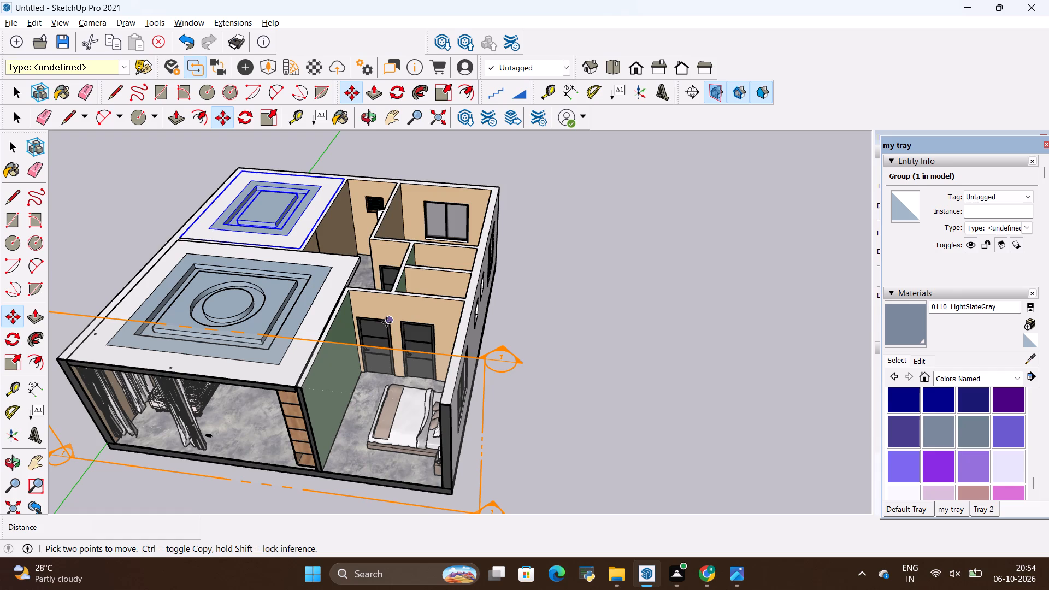
Draw a rectangle of about 11' 7" by 10' 3" over the bedroom with the bed, between its opposite inner wall-top corners.
key(r)
scroll(304, 391, up, 14)
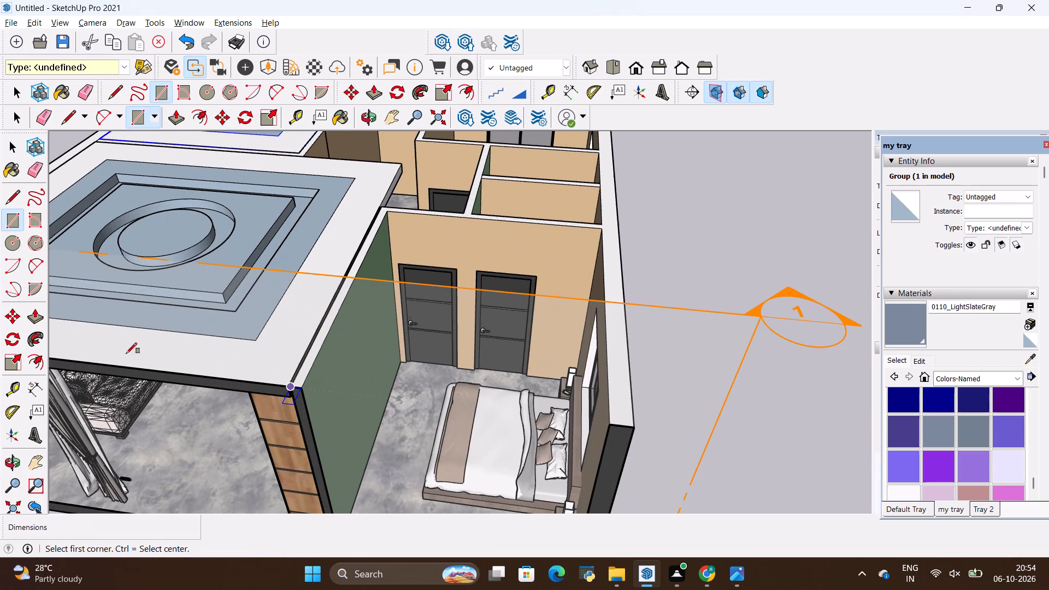
middle_drag(304, 417, 290, 457)
scroll(290, 457, up, 7)
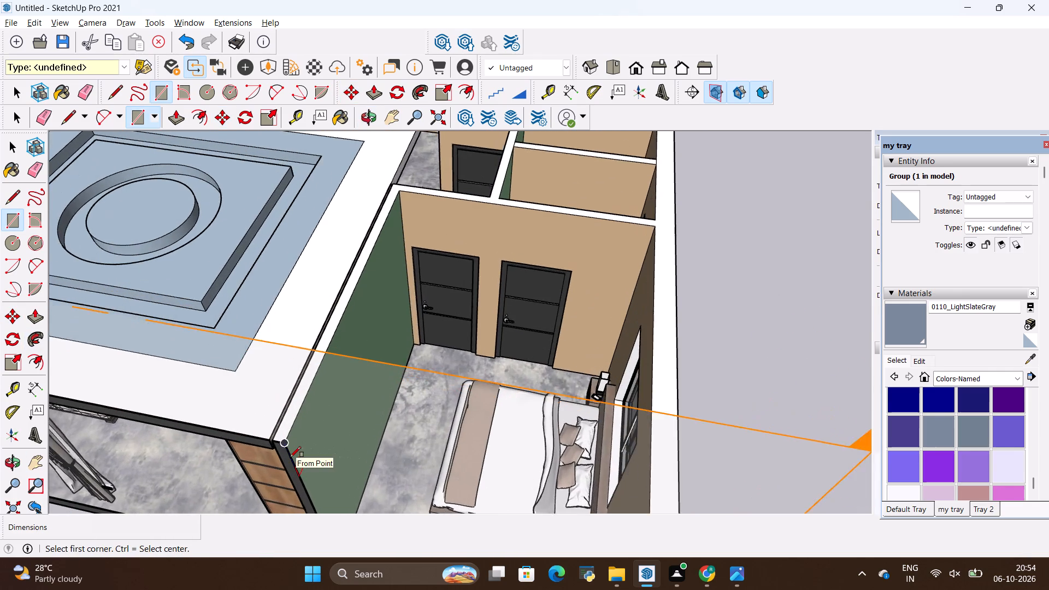
scroll(290, 457, up, 2)
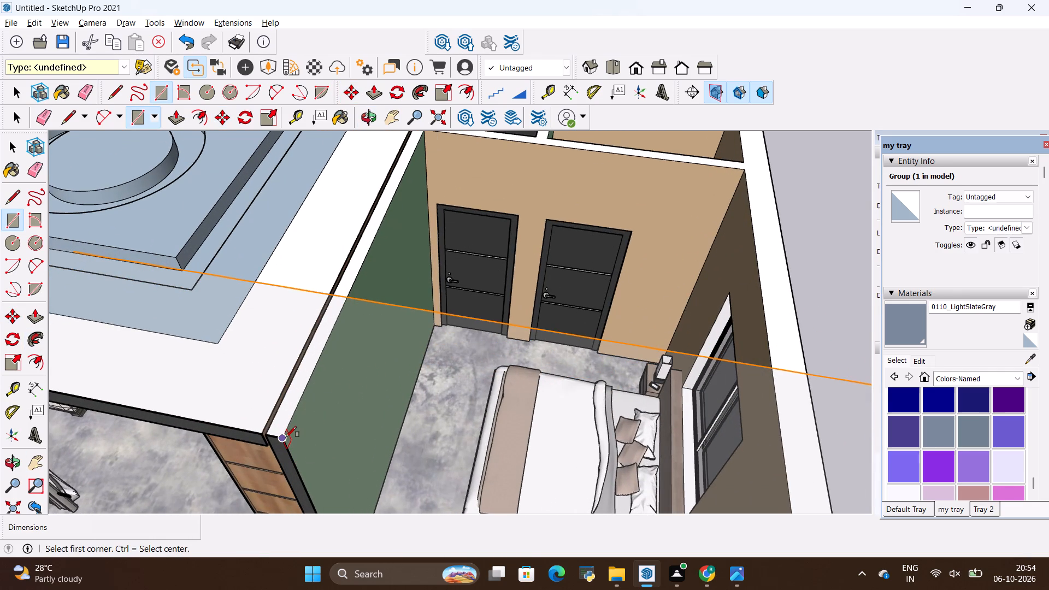
click(286, 437)
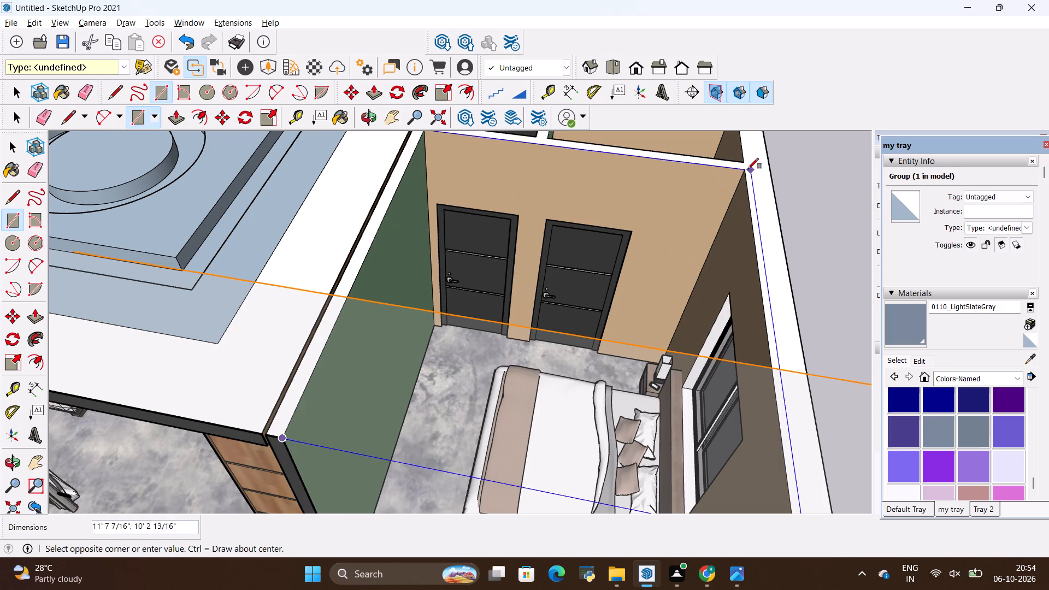
click(746, 168)
Make the new rectangle's face and edges over the bedroom with the bed into a group.
scroll(681, 262, down, 9)
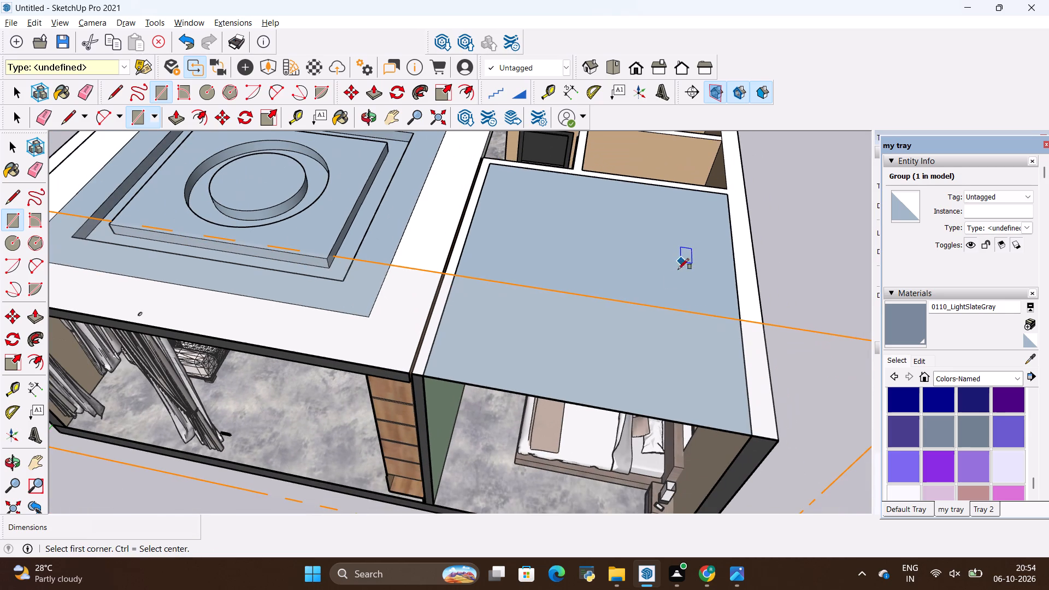
key(space)
double_click(638, 325)
double_click(638, 325)
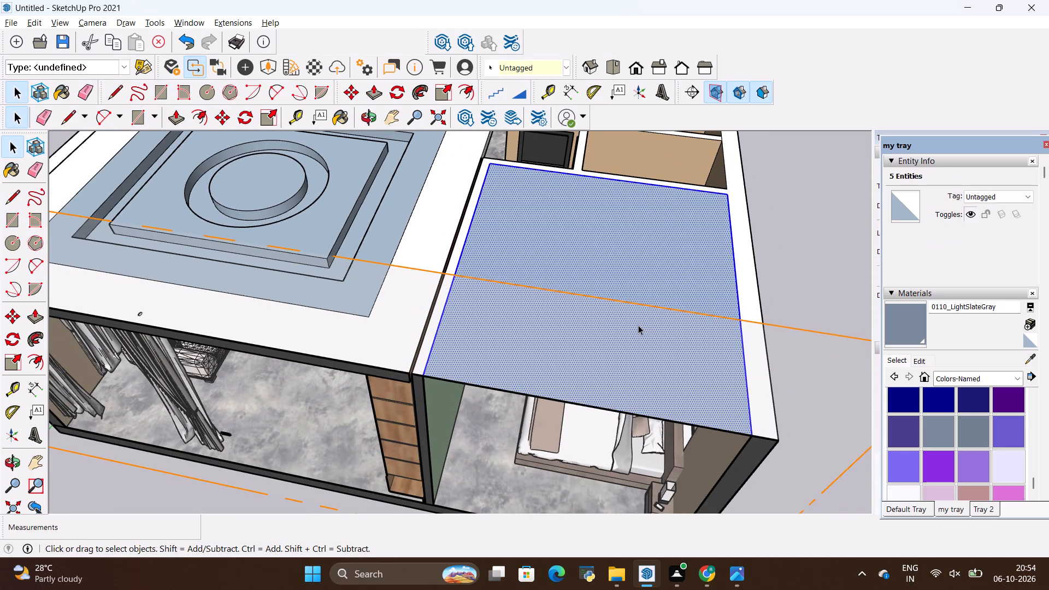
right_click(638, 325)
click(696, 434)
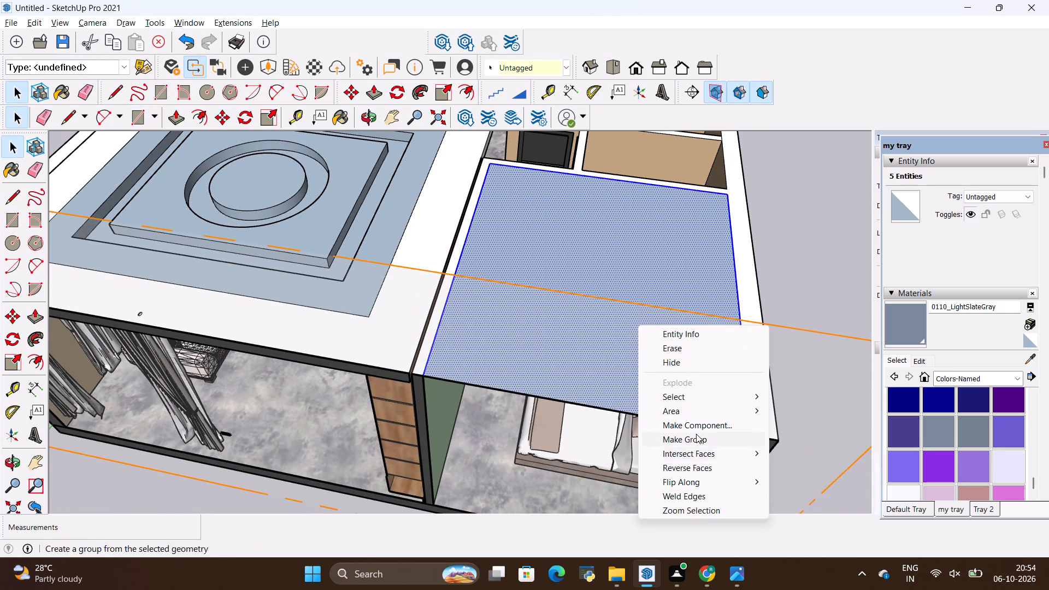
Move the grouped rectangle vertically by its outer front corner, well above the walls of the bedroom with the bed.
key(m)
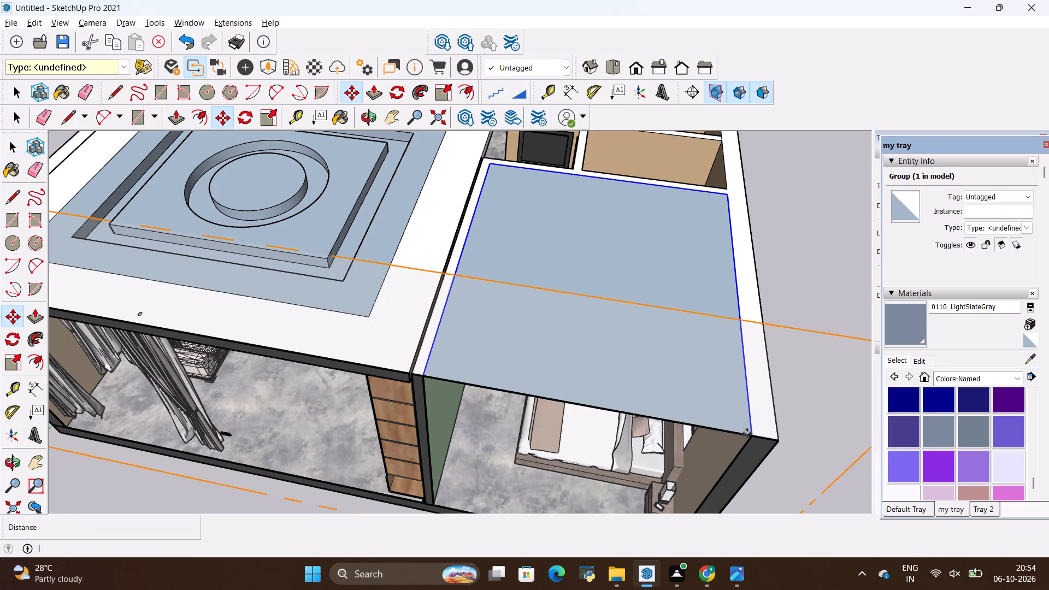
click(756, 437)
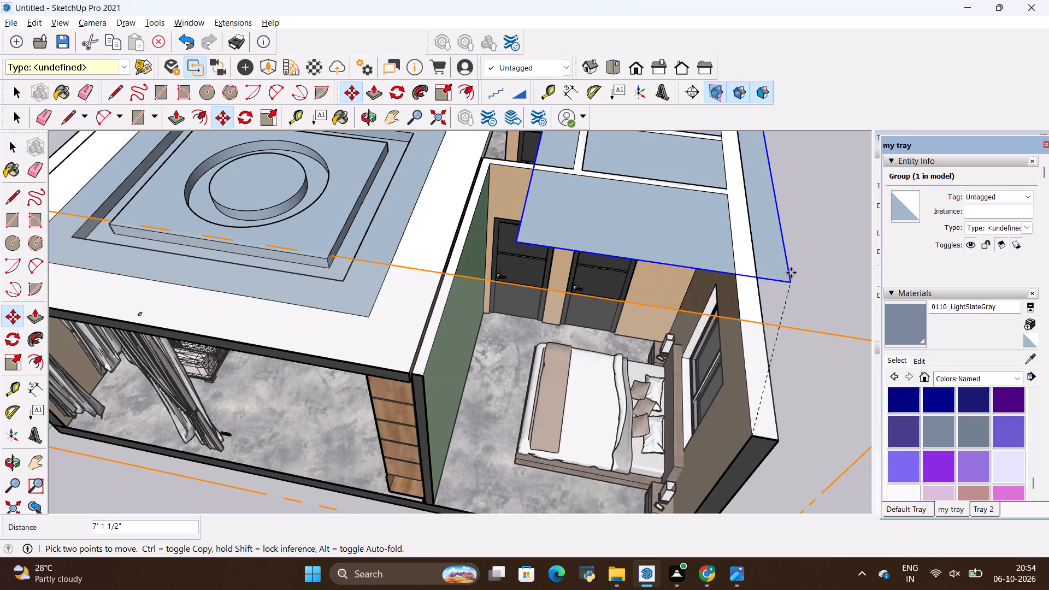
key(Up)
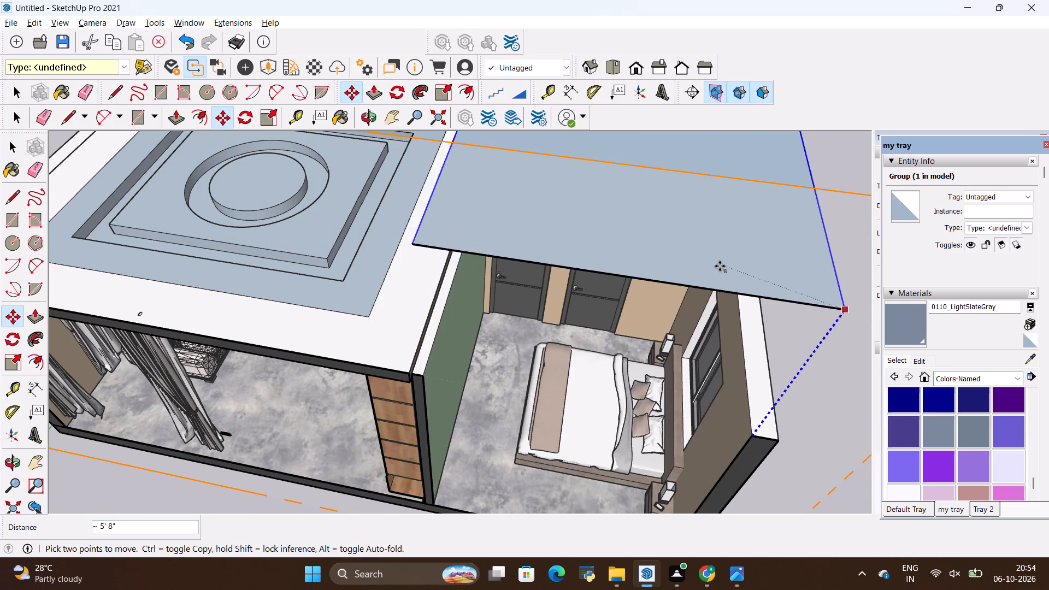
scroll(720, 267, down, 10)
scroll(752, 235, down, 5)
scroll(642, 310, down, 10)
middle_drag(597, 371, 681, 221)
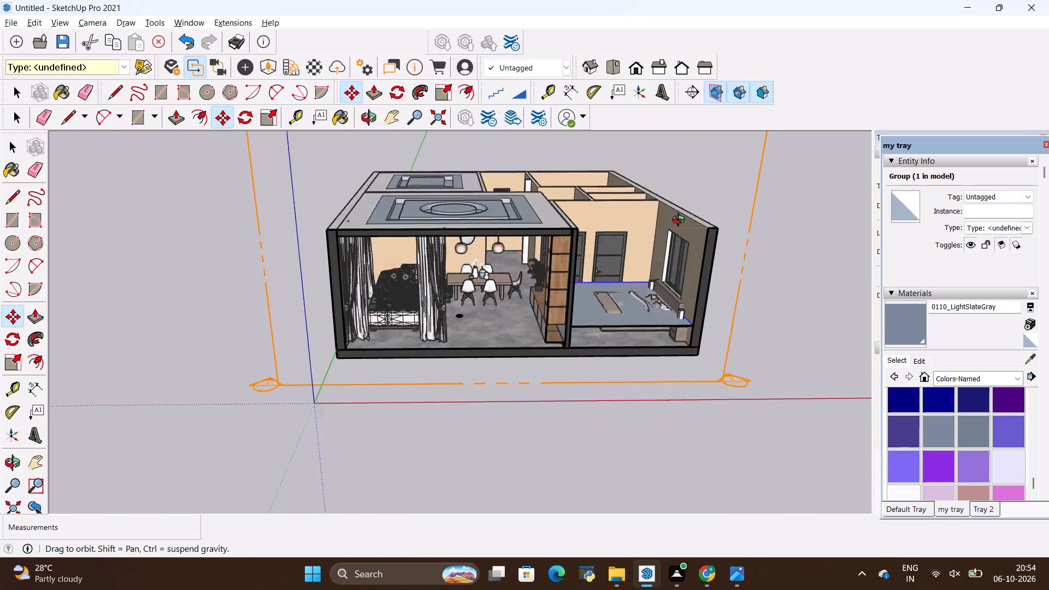
middle_drag(681, 221, 681, 219)
shift+middle_drag(681, 220, 638, 339)
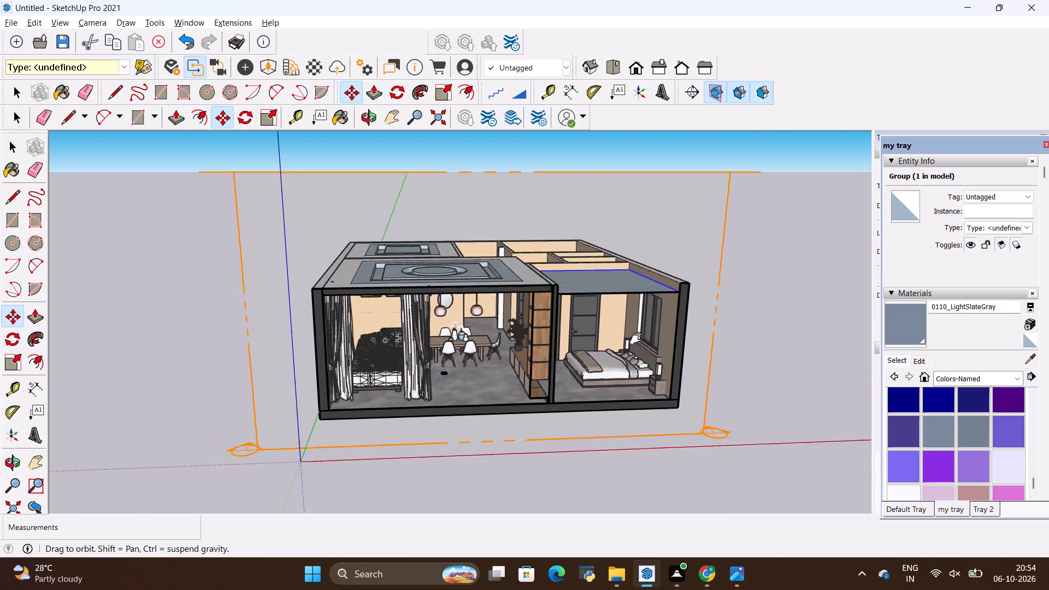
shift+middle_drag(638, 339, 582, 248)
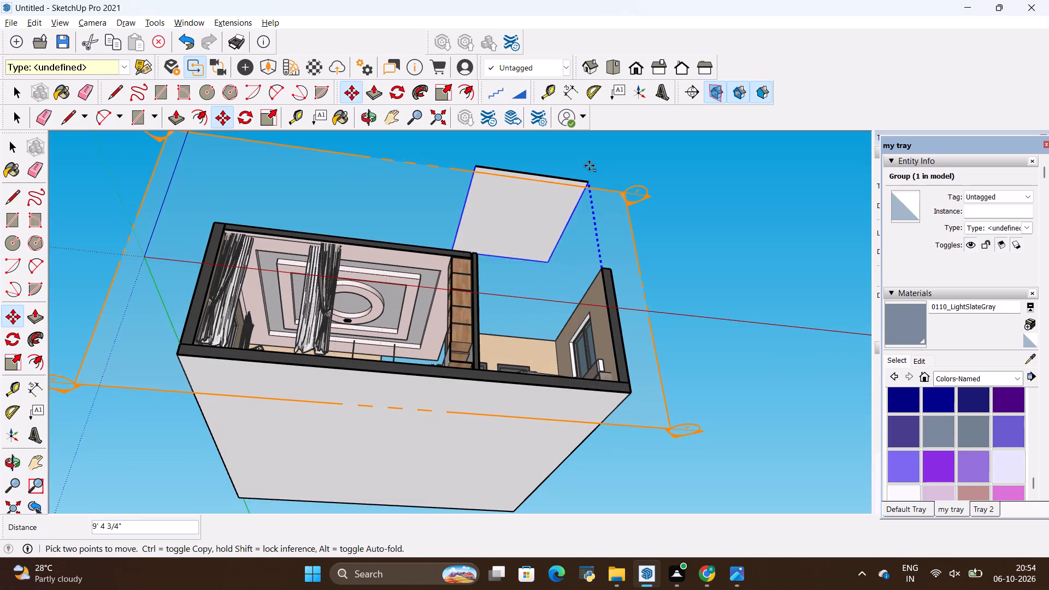
click(589, 159)
middle_drag(702, 212, 628, 288)
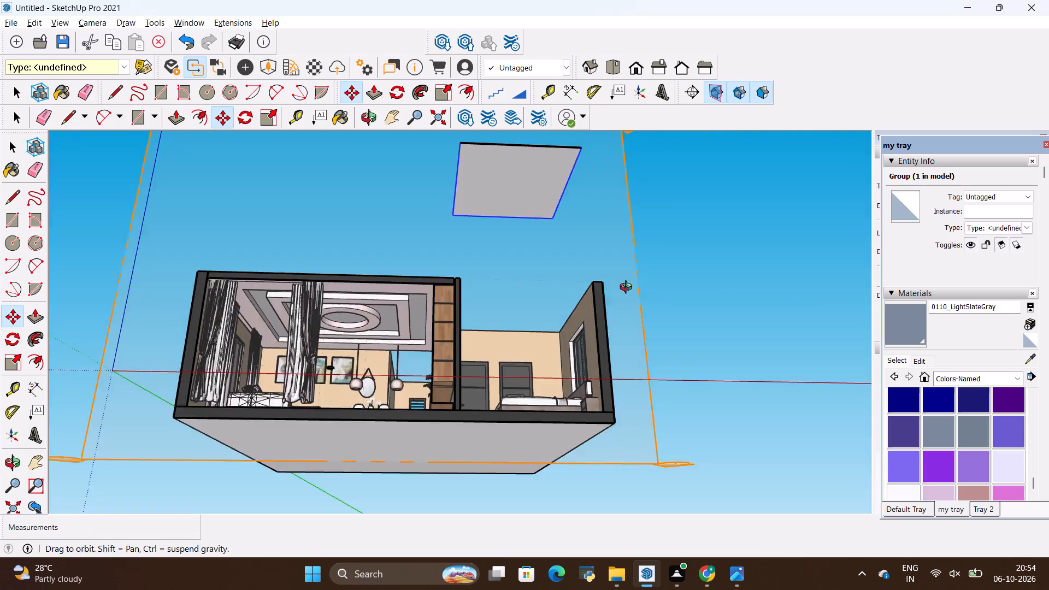
middle_drag(628, 288, 565, 320)
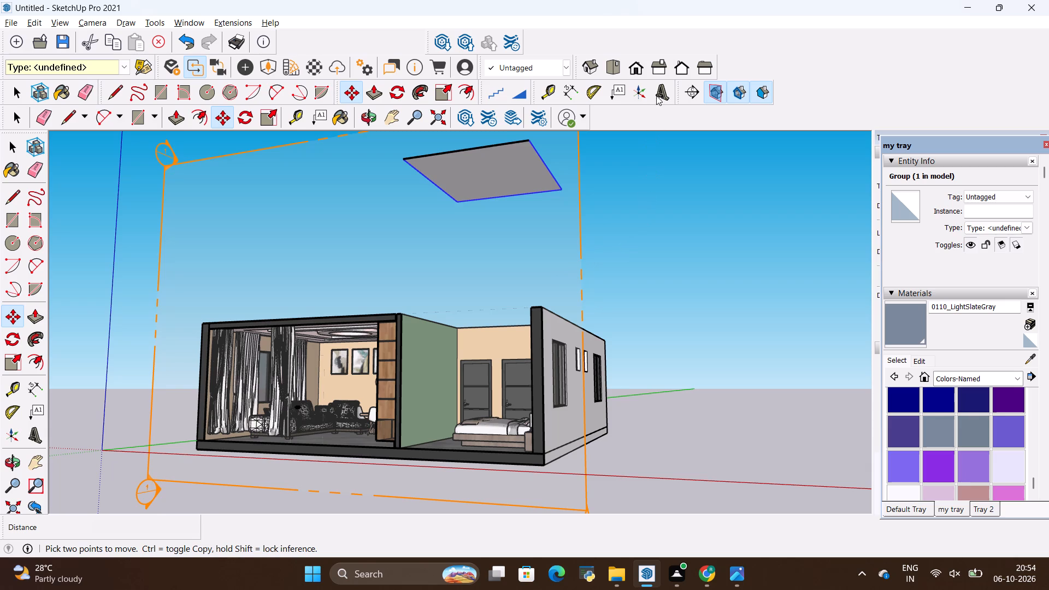
Turn off the section fill and the section cuts to display the whole apartment uncut.
click(767, 93)
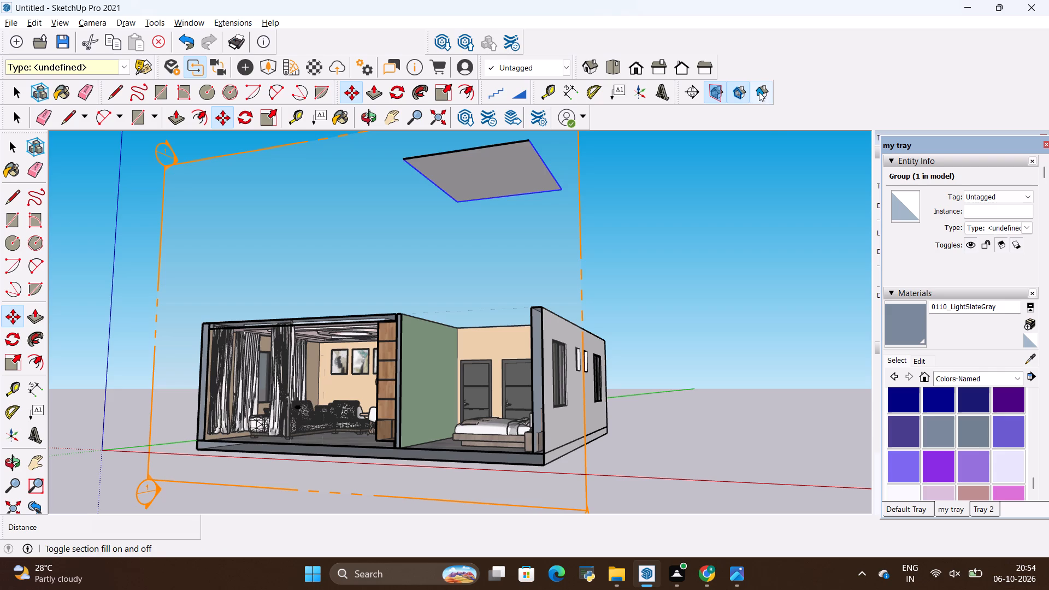
click(732, 90)
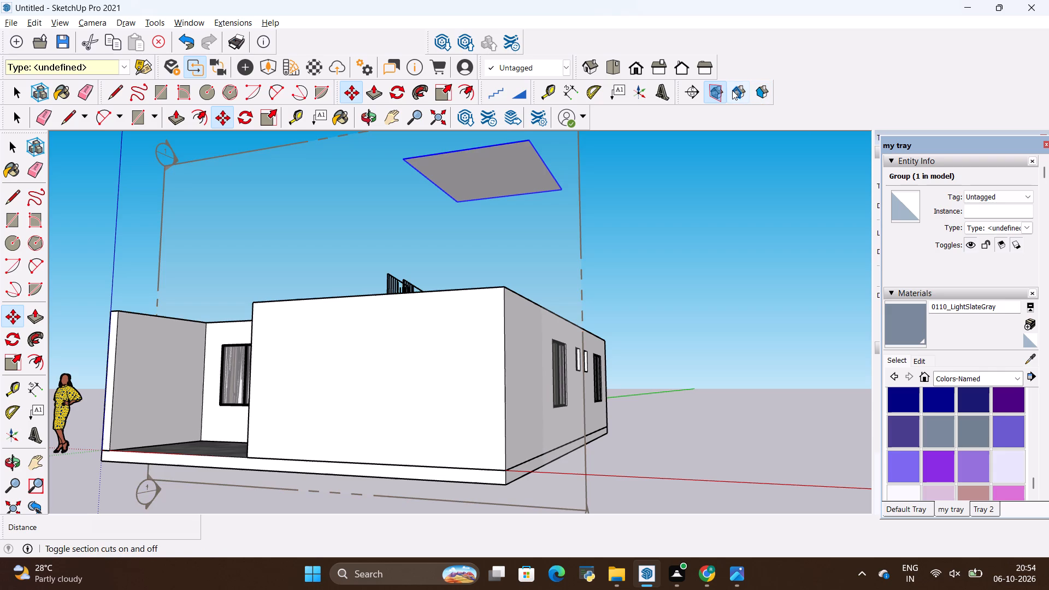
middle_drag(677, 218, 738, 362)
scroll(551, 166, up, 6)
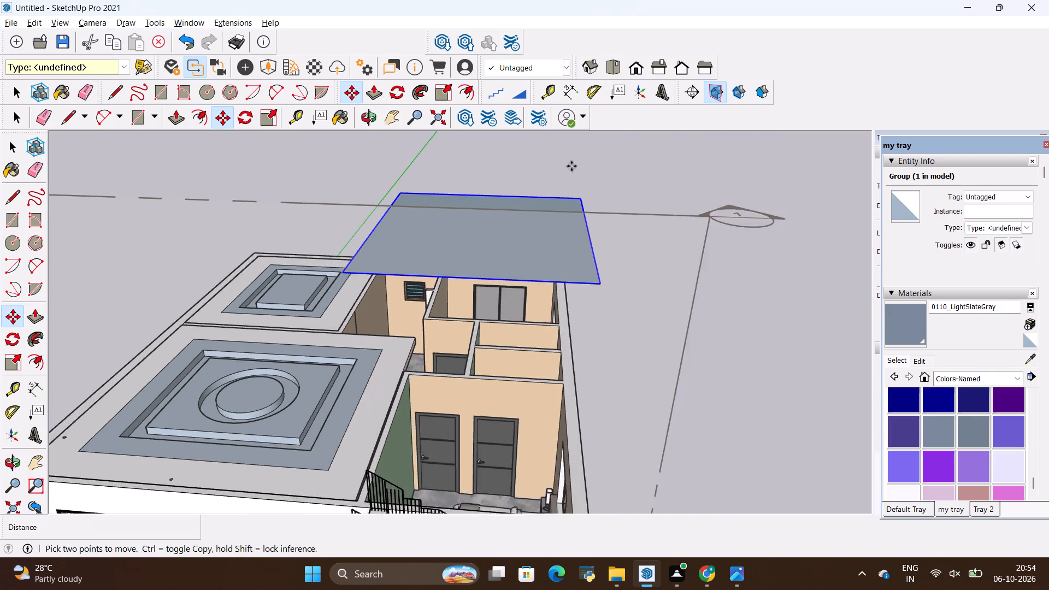
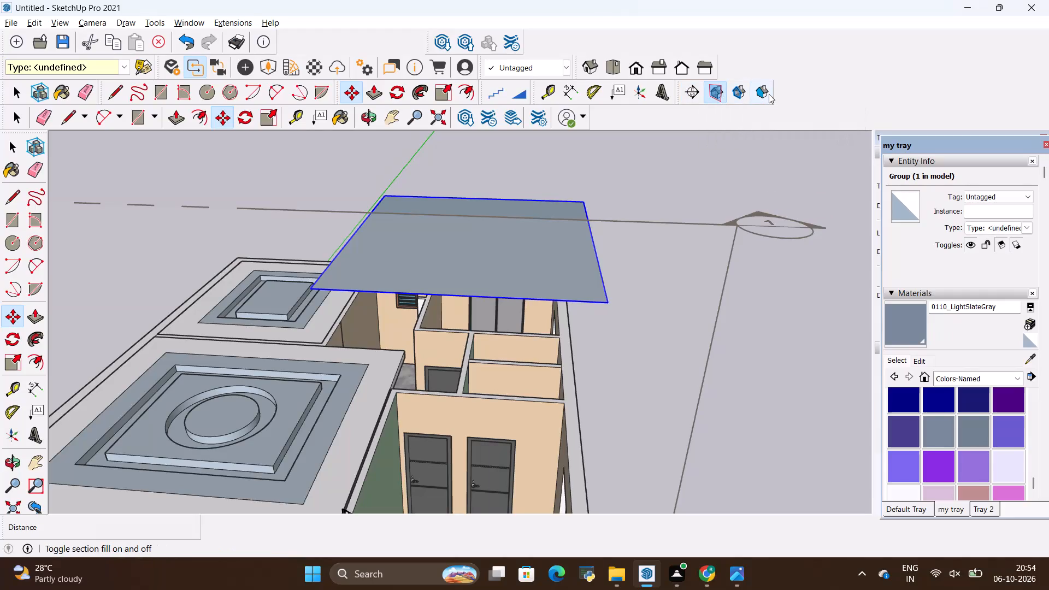
Erase the section plane standing beside the apartment model.
key(space)
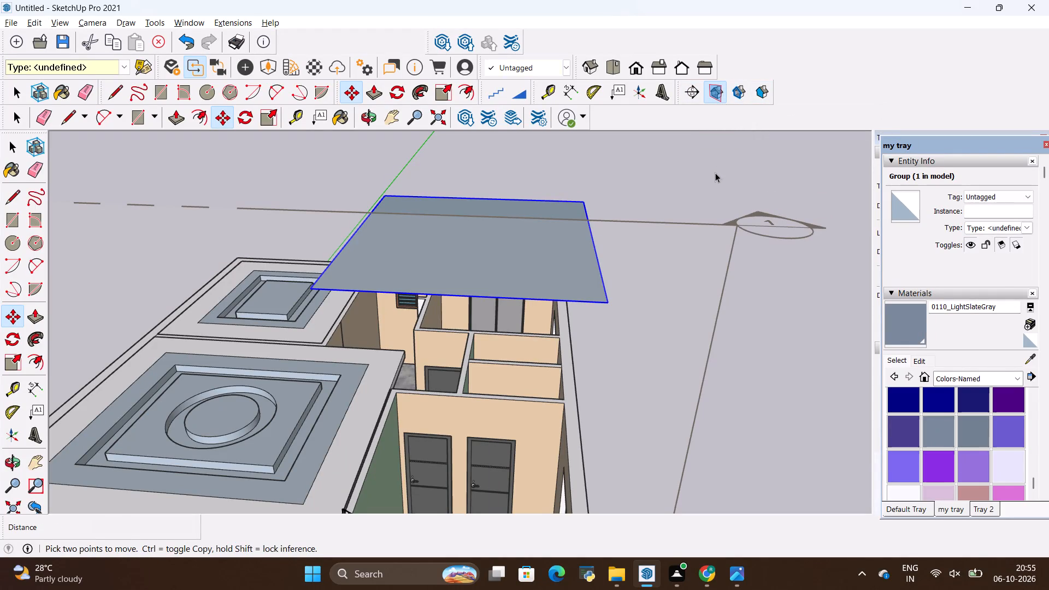
click(715, 173)
click(743, 217)
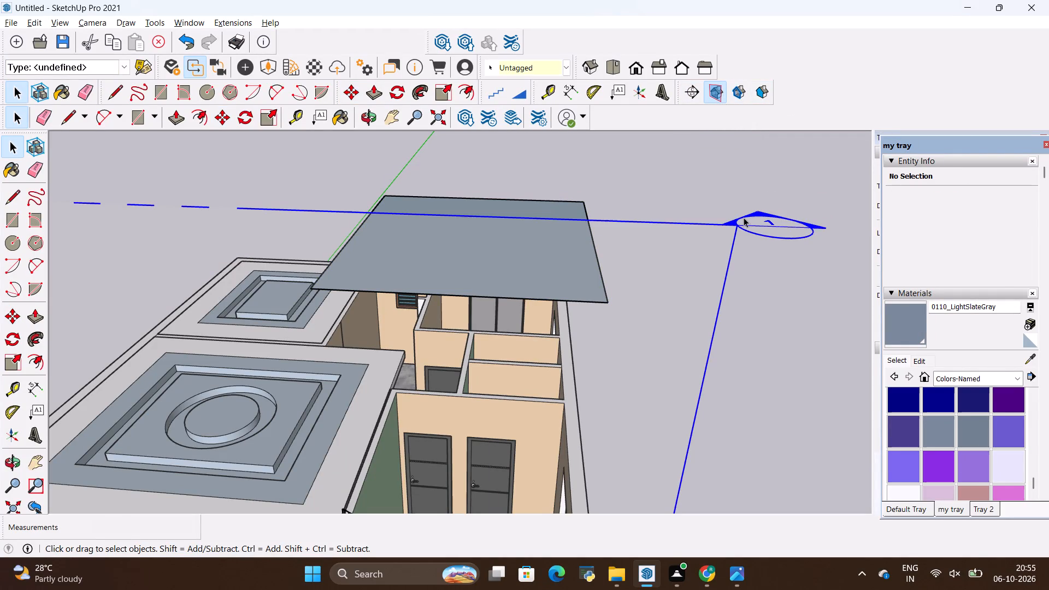
right_click(743, 217)
click(759, 237)
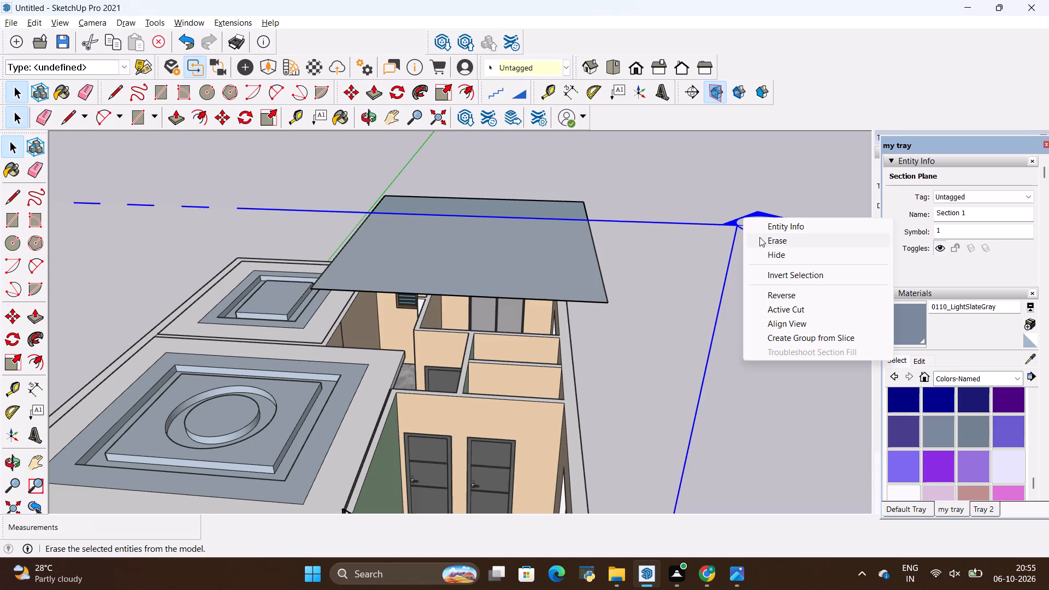
Open the raised rectangular ceiling panel group above the bedroom with the bed for editing, working from its underside.
middle_drag(686, 363, 633, 262)
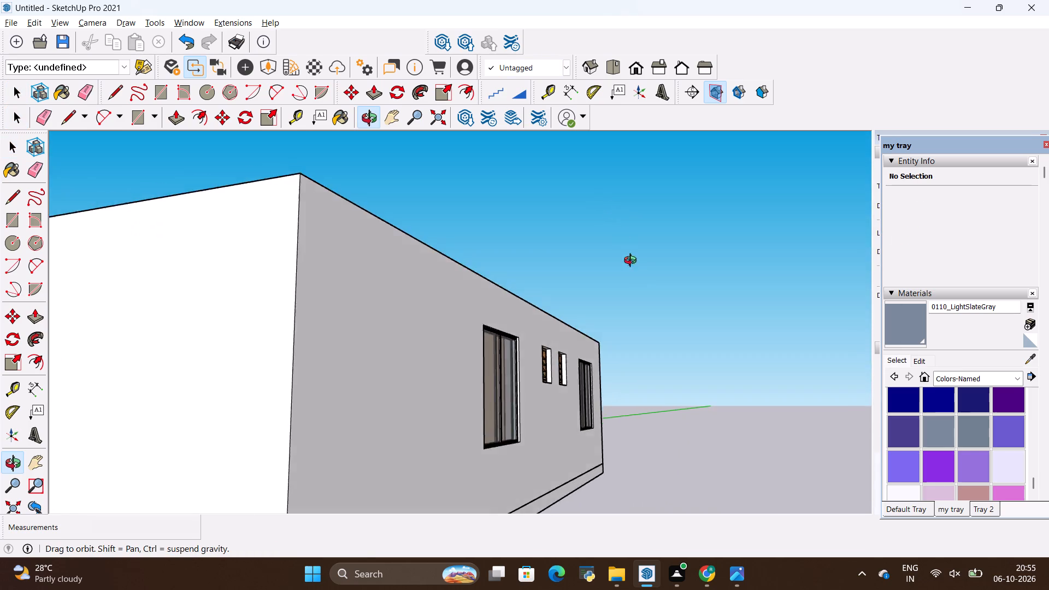
middle_drag(633, 262, 635, 339)
scroll(585, 304, down, 5)
middle_drag(681, 365, 608, 349)
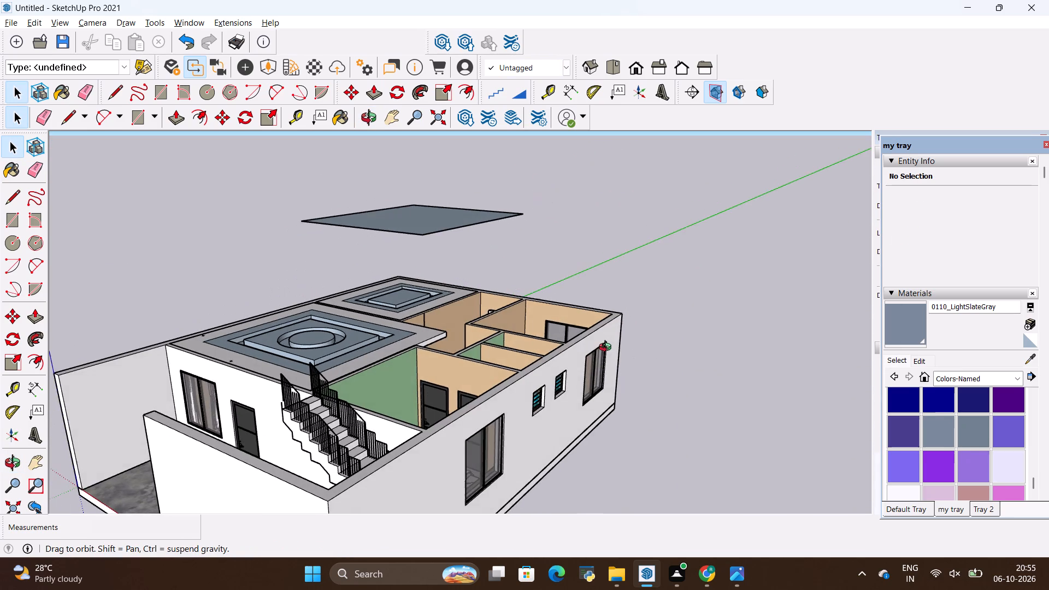
middle_drag(608, 349, 757, 376)
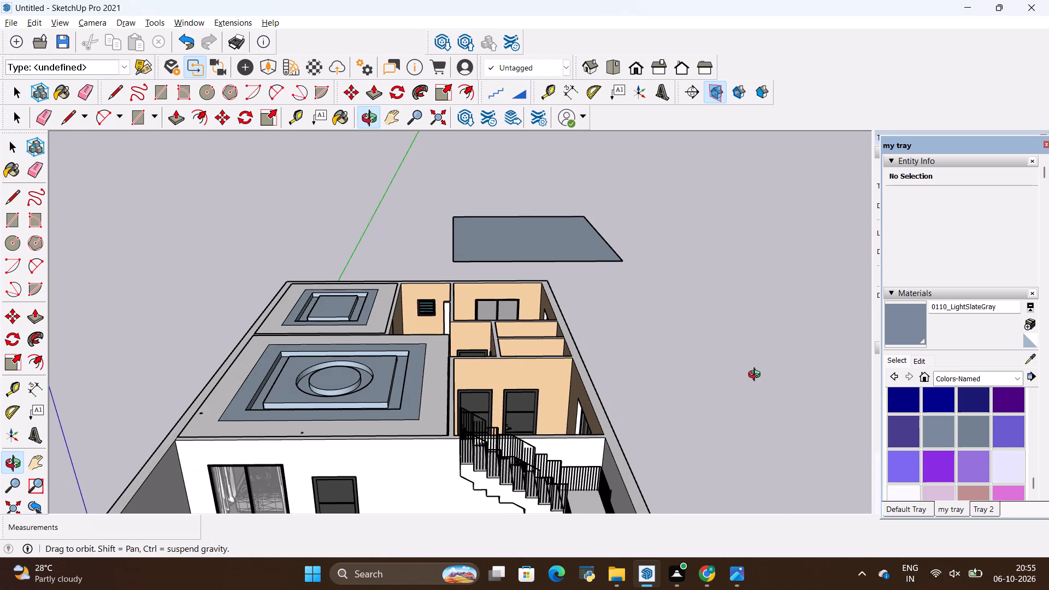
middle_drag(757, 376, 757, 378)
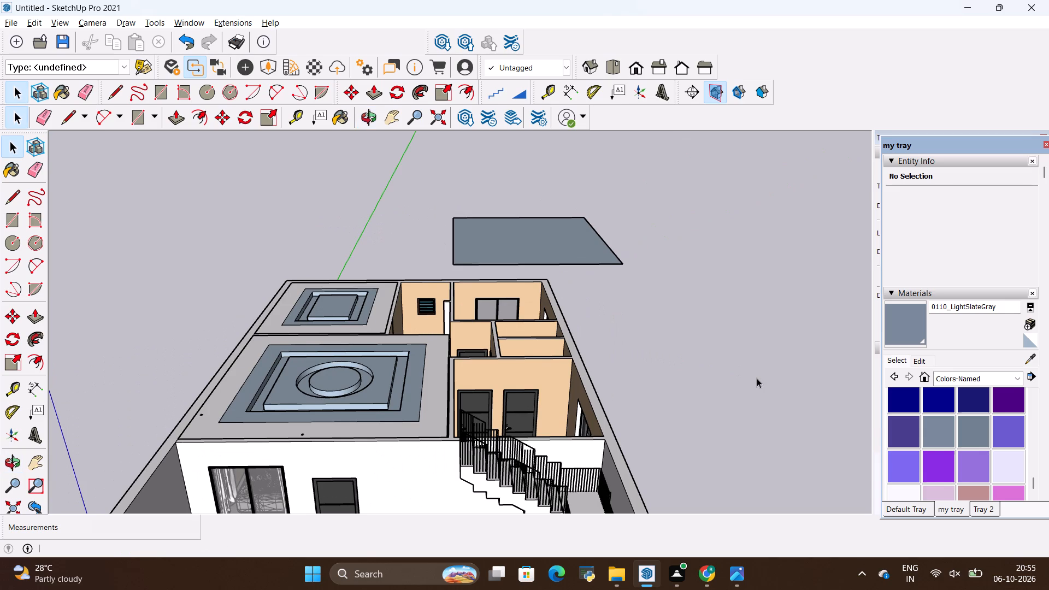
middle_drag(762, 370, 663, 219)
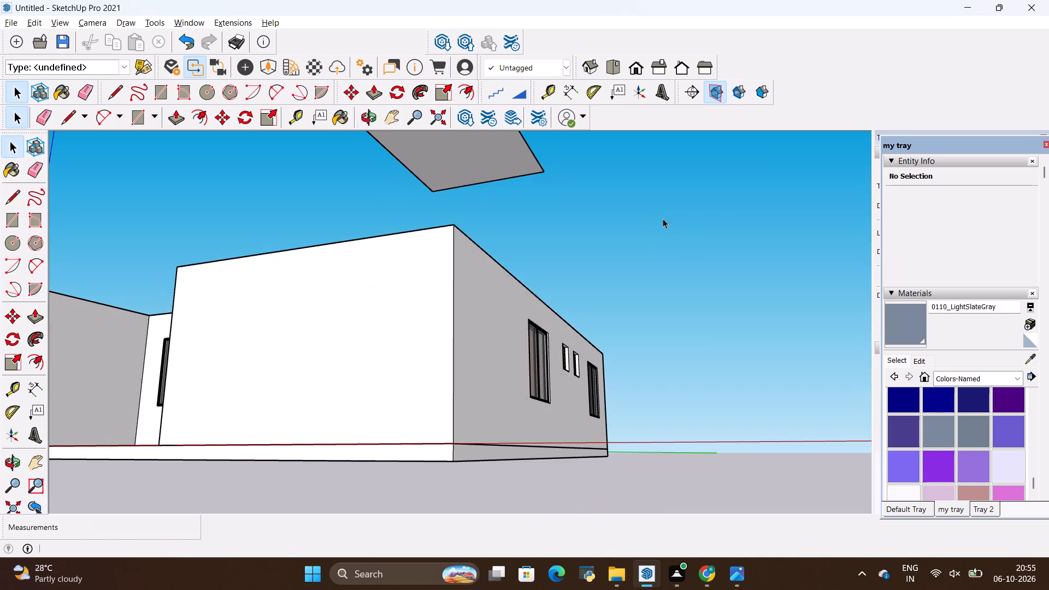
middle_drag(663, 219, 663, 219)
scroll(688, 240, down, 5)
scroll(730, 288, up, 3)
scroll(733, 297, down, 9)
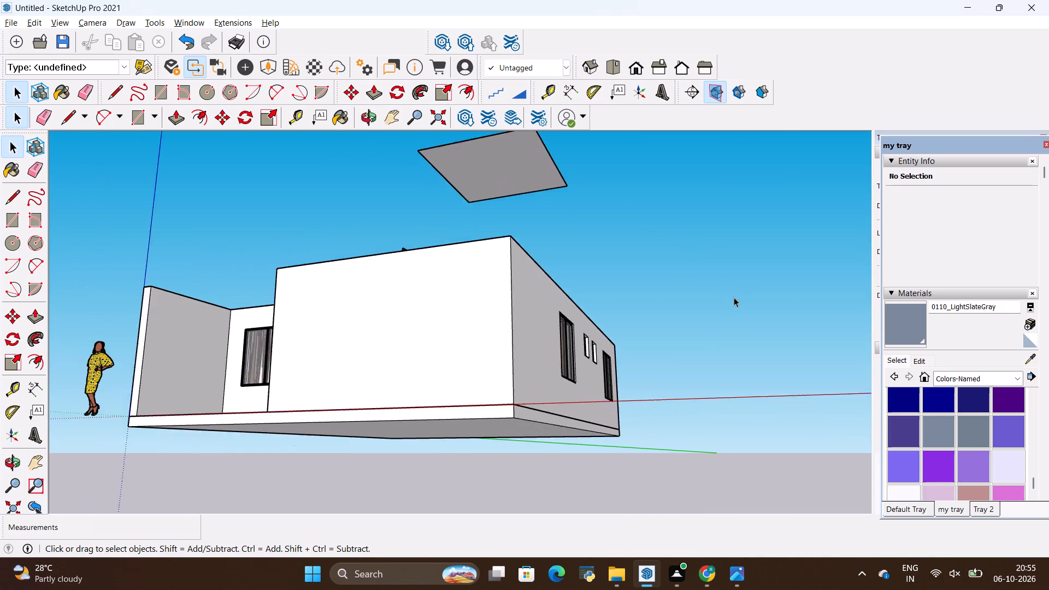
scroll(734, 297, down, 11)
scroll(525, 90, up, 4)
scroll(580, 172, up, 4)
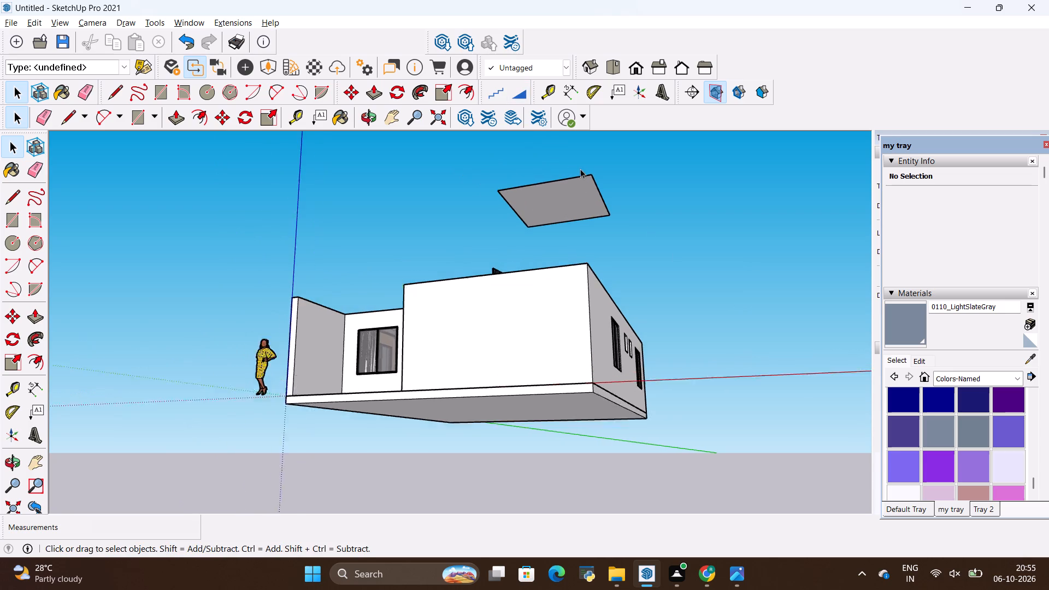
scroll(580, 169, up, 20)
scroll(580, 169, up, 7)
middle_drag(614, 252, 608, 213)
scroll(614, 252, up, 1)
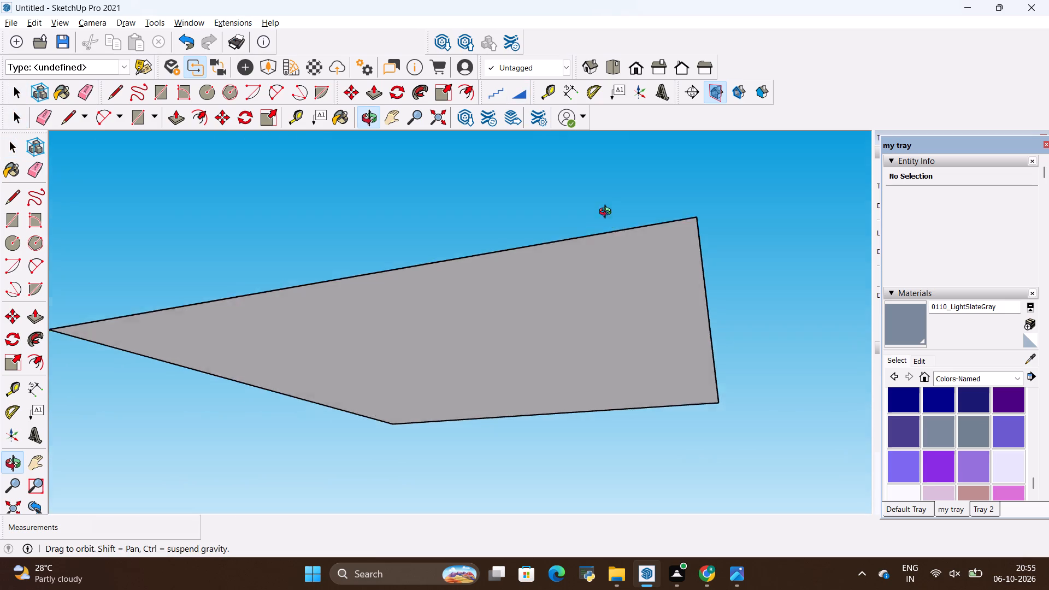
middle_drag(608, 213, 599, 160)
middle_drag(611, 295, 627, 235)
right_click(620, 331)
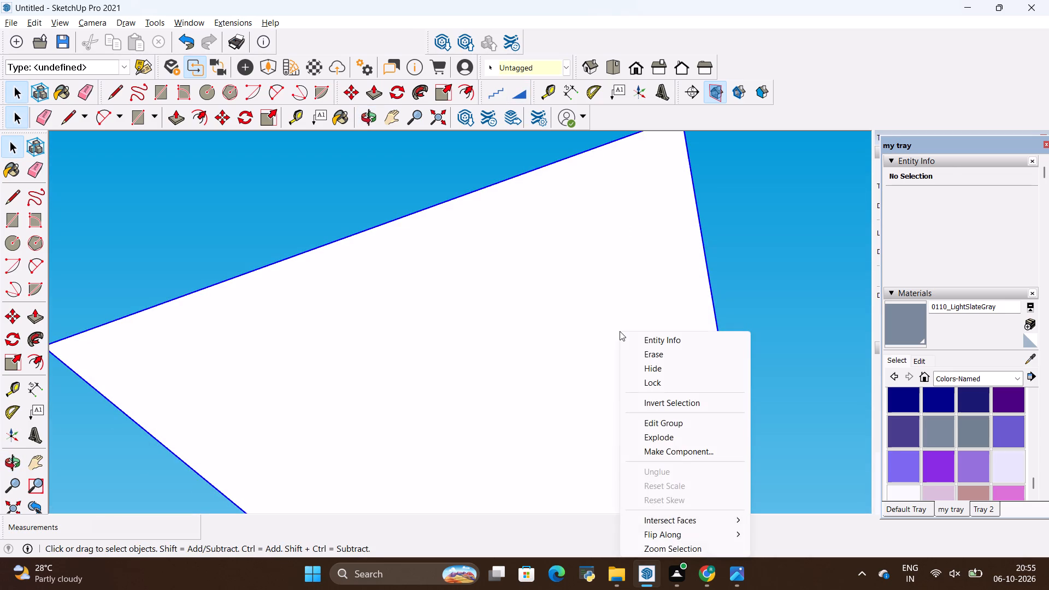
click(570, 278)
scroll(569, 270, down, 10)
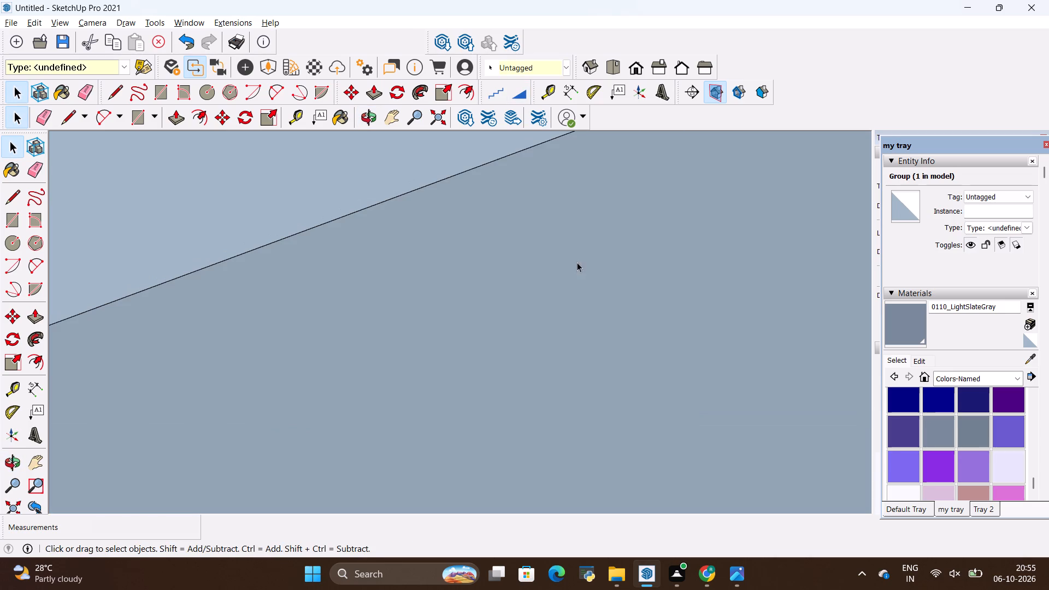
scroll(551, 258, up, 4)
middle_drag(411, 251, 502, 476)
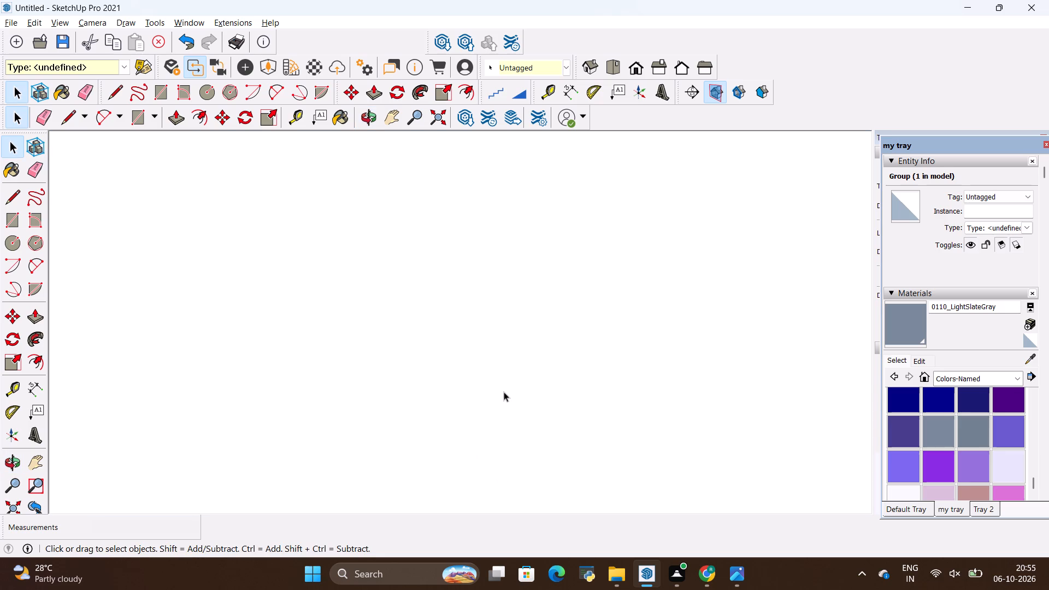
scroll(504, 392, down, 20)
scroll(504, 392, down, 20)
scroll(504, 392, down, 5)
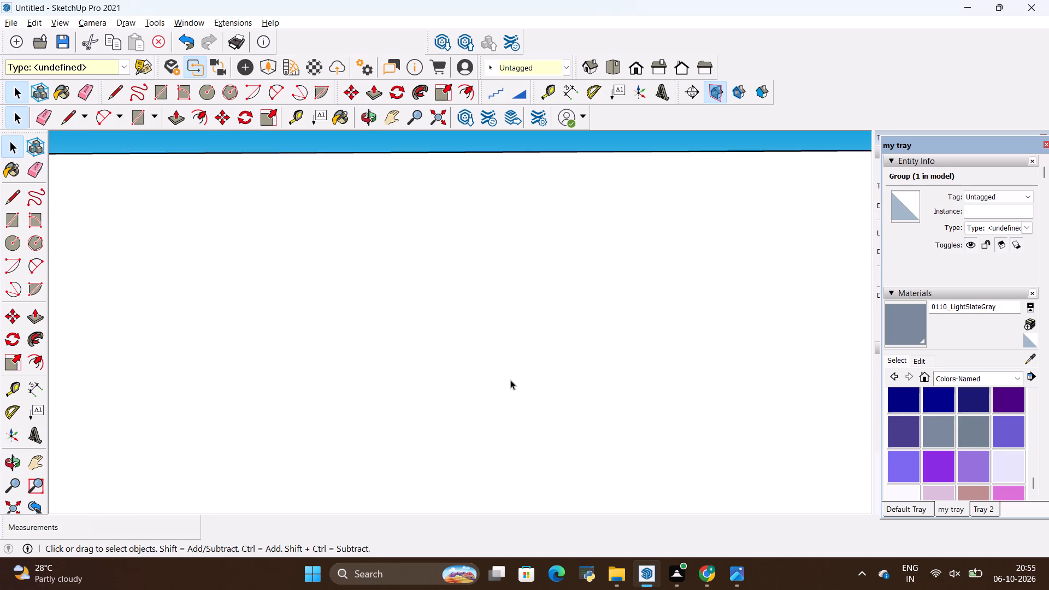
scroll(510, 380, down, 19)
scroll(509, 378, down, 20)
scroll(509, 378, down, 2)
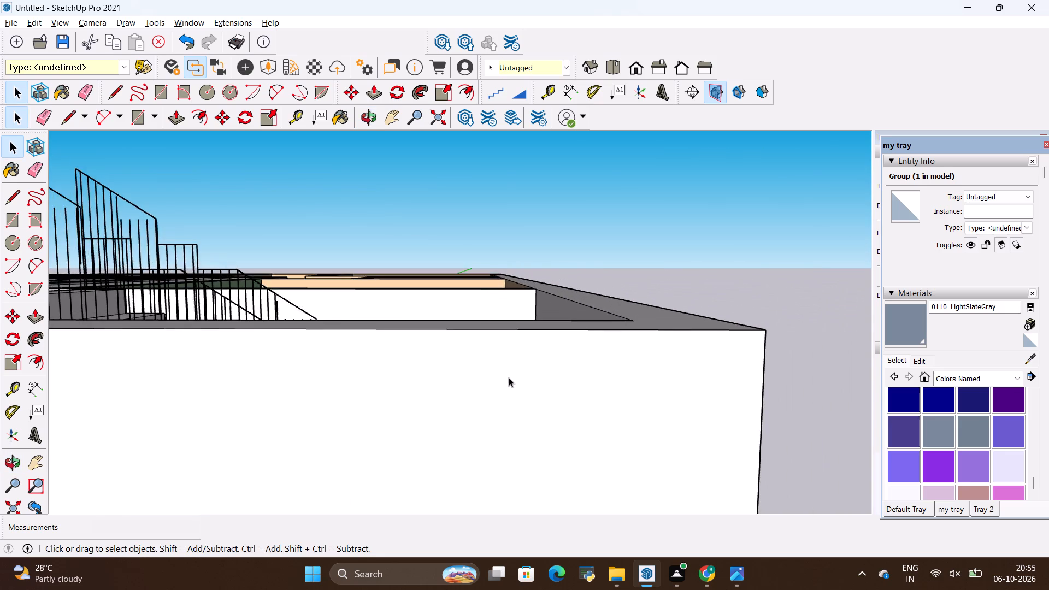
scroll(509, 377, down, 13)
middle_drag(583, 369, 398, 268)
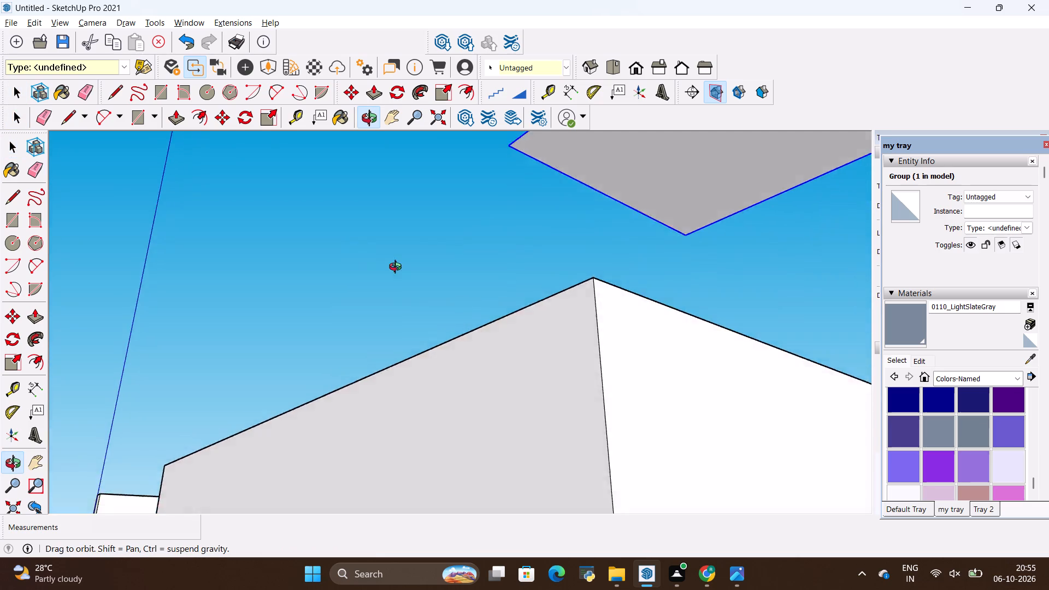
middle_drag(398, 268, 574, 222)
scroll(567, 219, down, 1)
scroll(441, 157, up, 7)
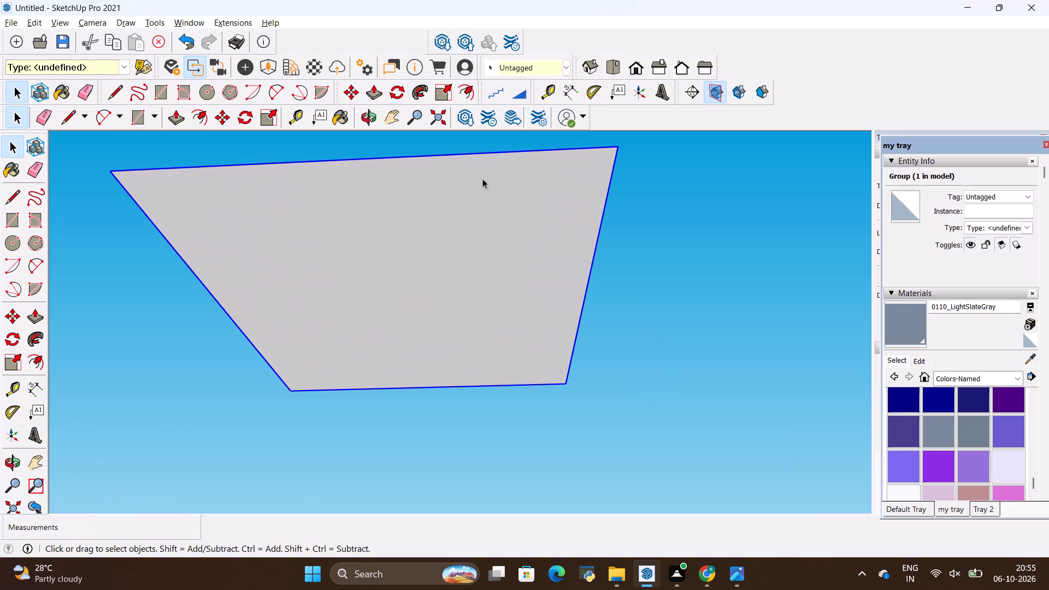
middle_drag(506, 221, 436, 172)
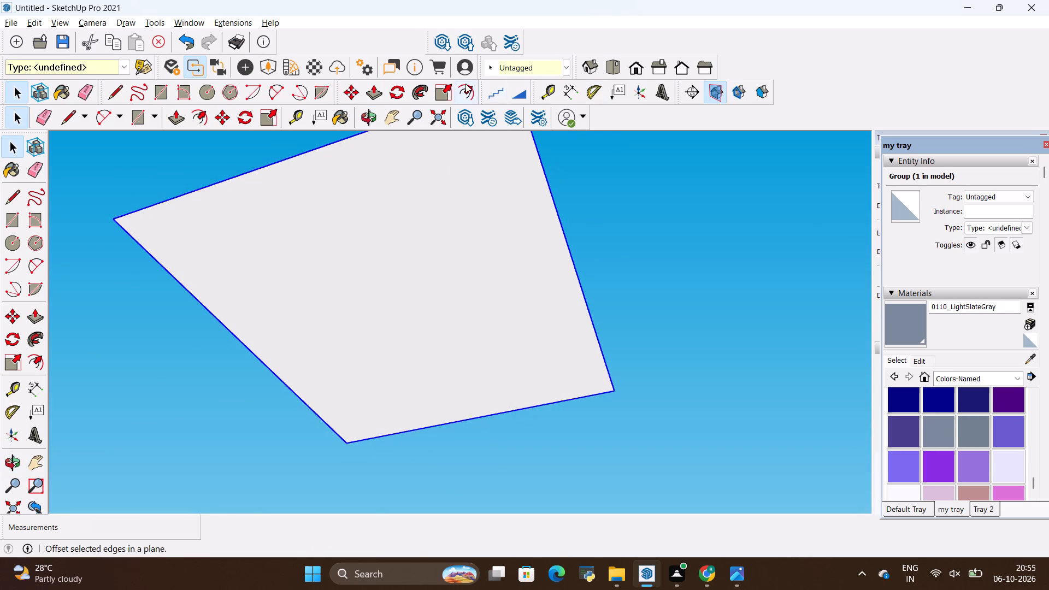
click(470, 92)
click(493, 249)
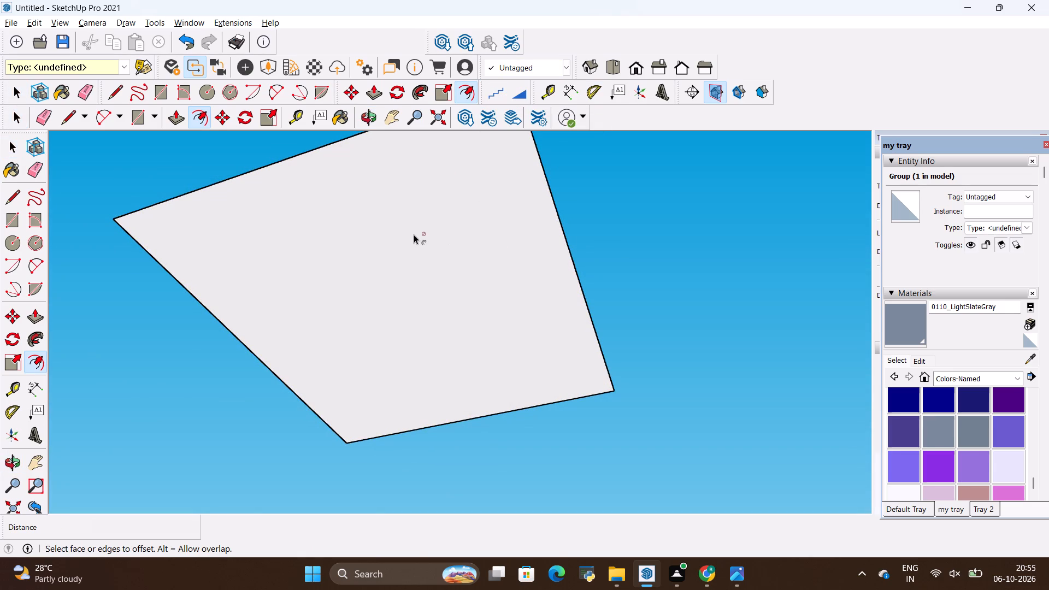
key(space)
double_click(416, 234)
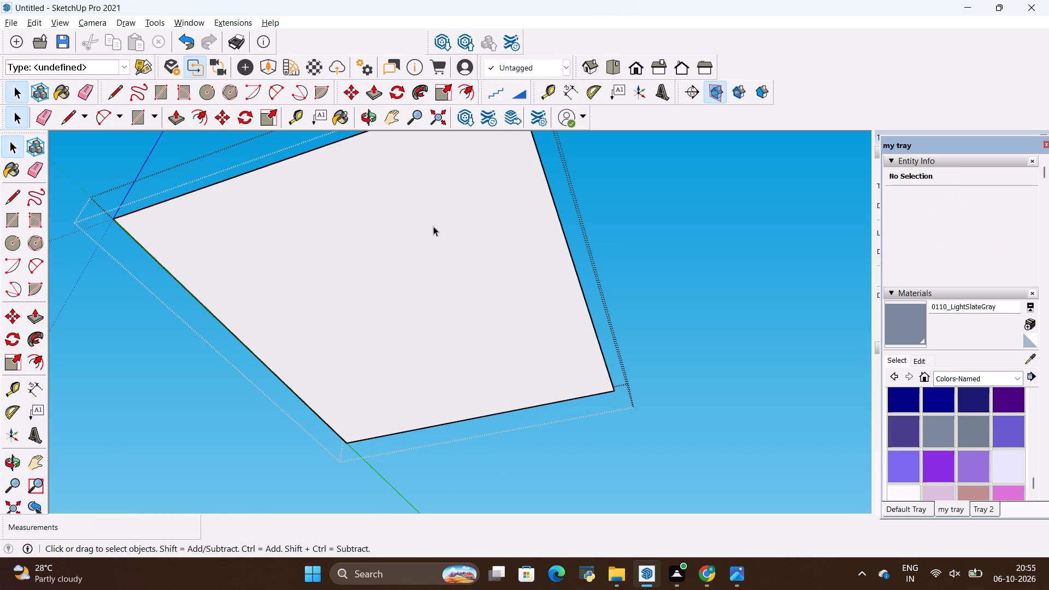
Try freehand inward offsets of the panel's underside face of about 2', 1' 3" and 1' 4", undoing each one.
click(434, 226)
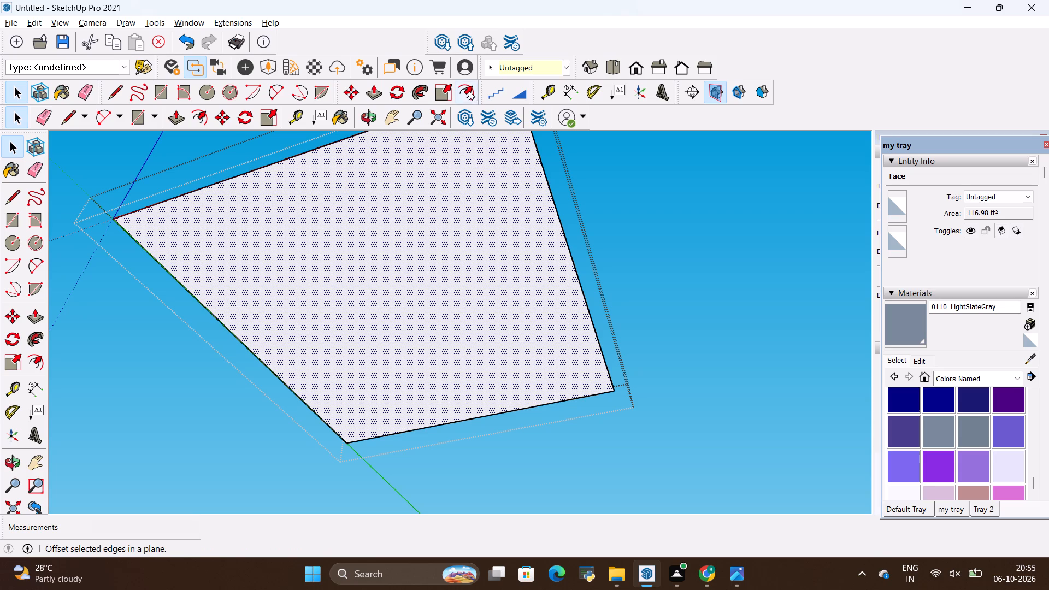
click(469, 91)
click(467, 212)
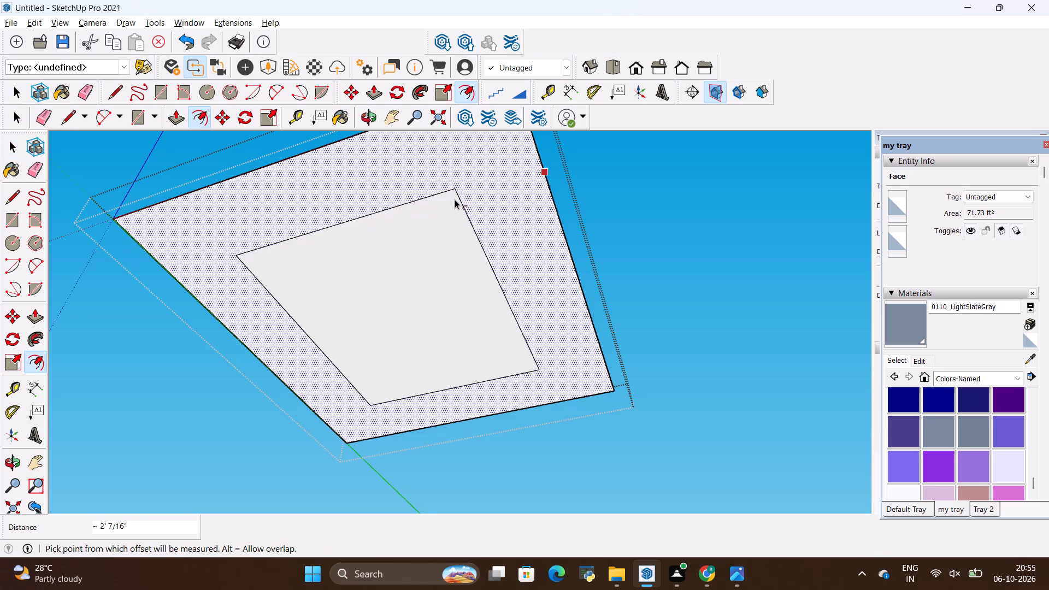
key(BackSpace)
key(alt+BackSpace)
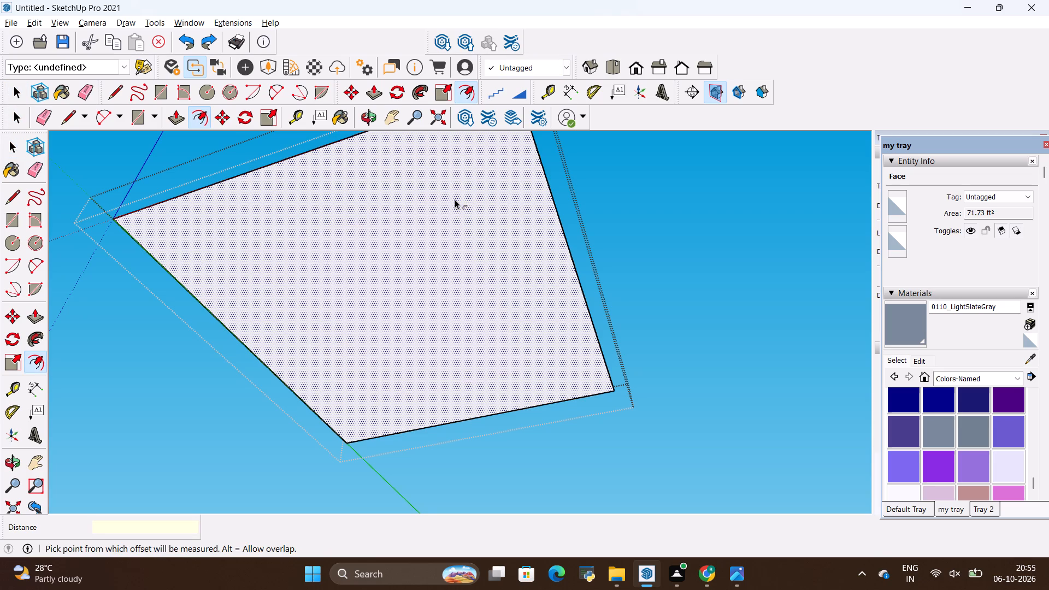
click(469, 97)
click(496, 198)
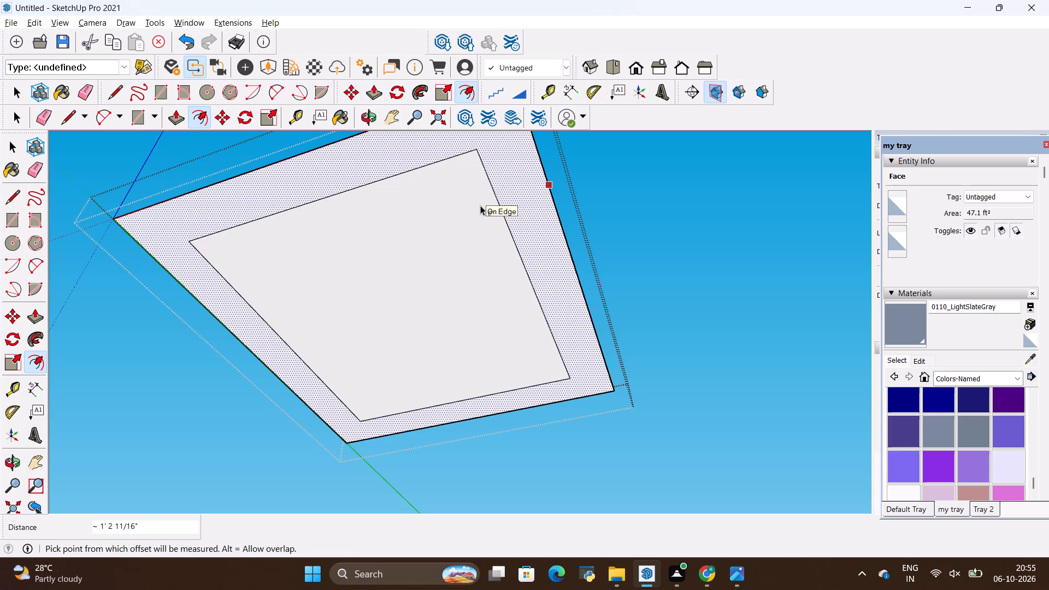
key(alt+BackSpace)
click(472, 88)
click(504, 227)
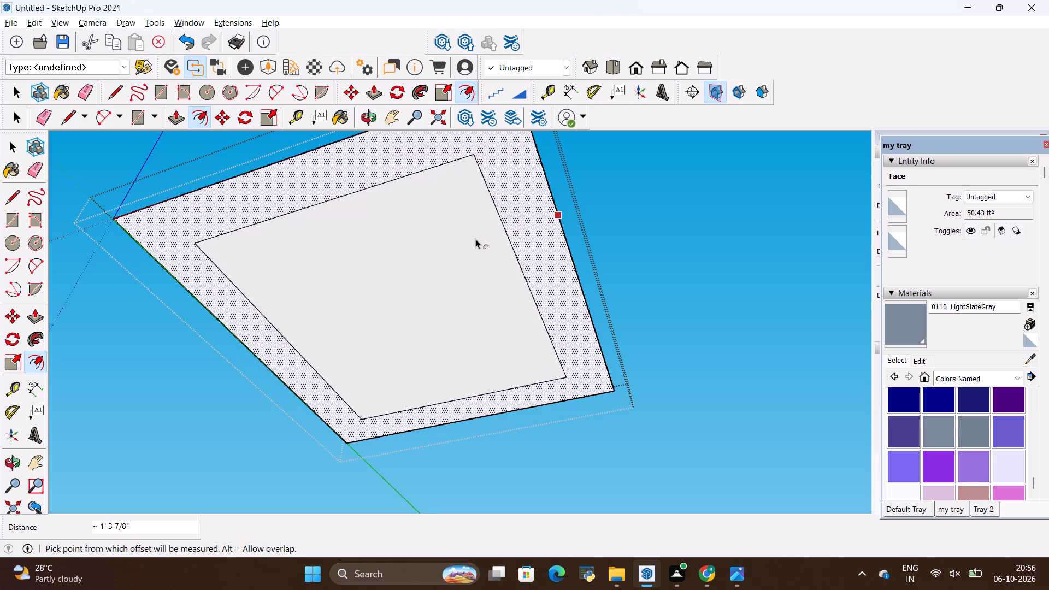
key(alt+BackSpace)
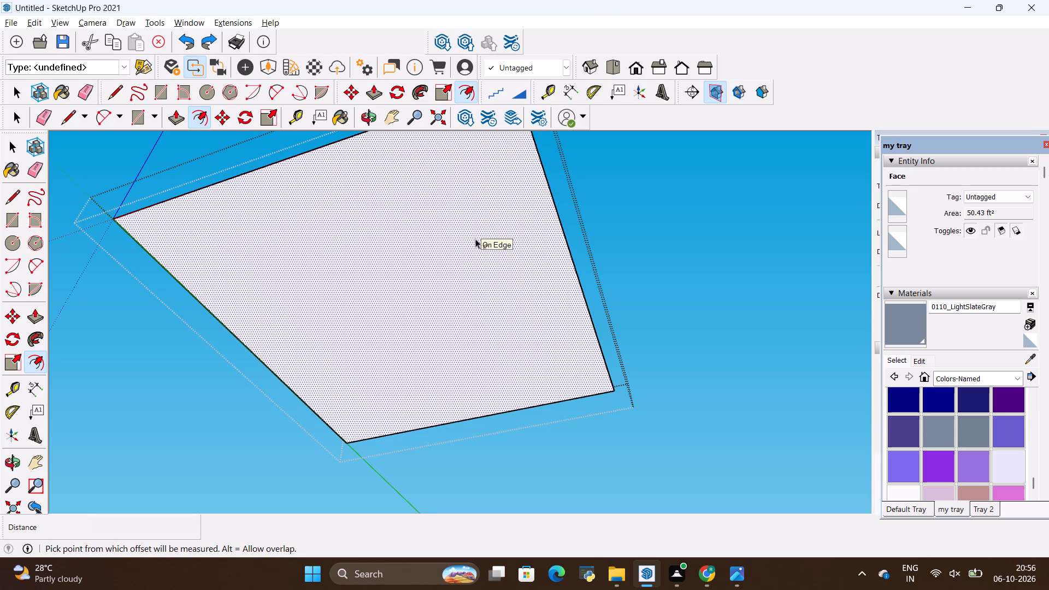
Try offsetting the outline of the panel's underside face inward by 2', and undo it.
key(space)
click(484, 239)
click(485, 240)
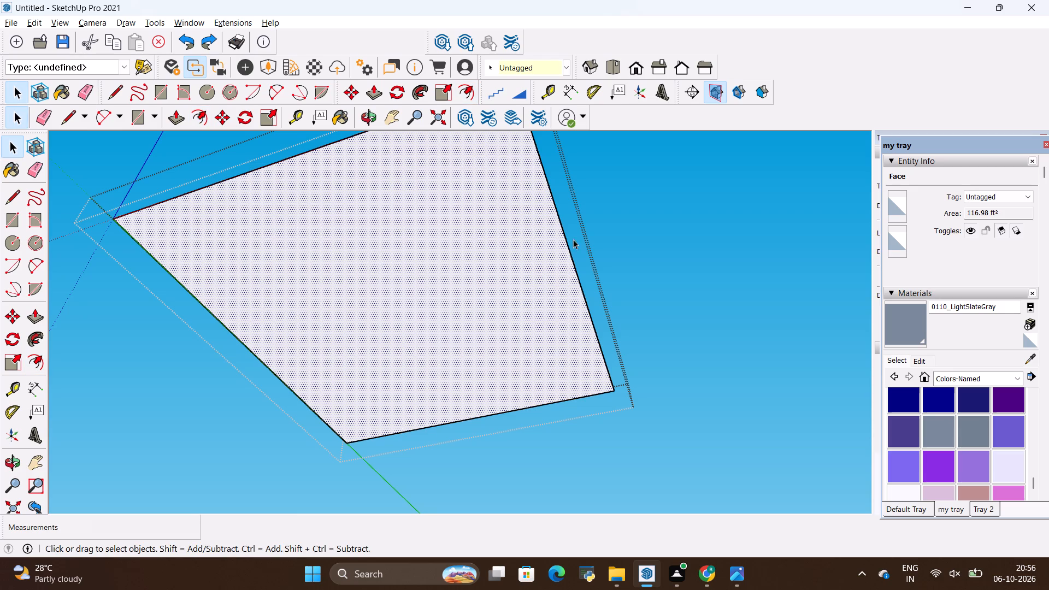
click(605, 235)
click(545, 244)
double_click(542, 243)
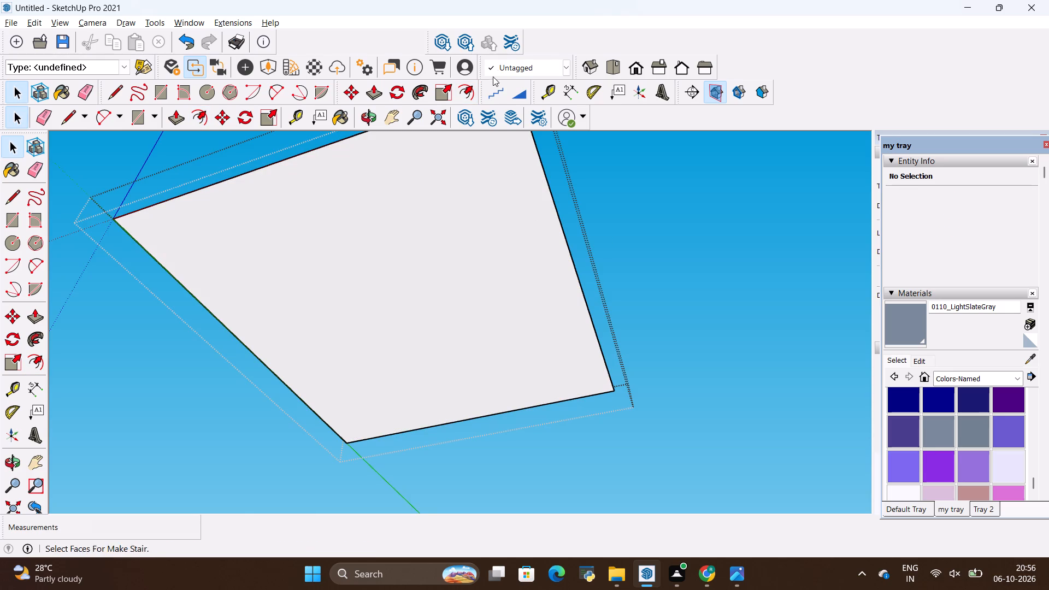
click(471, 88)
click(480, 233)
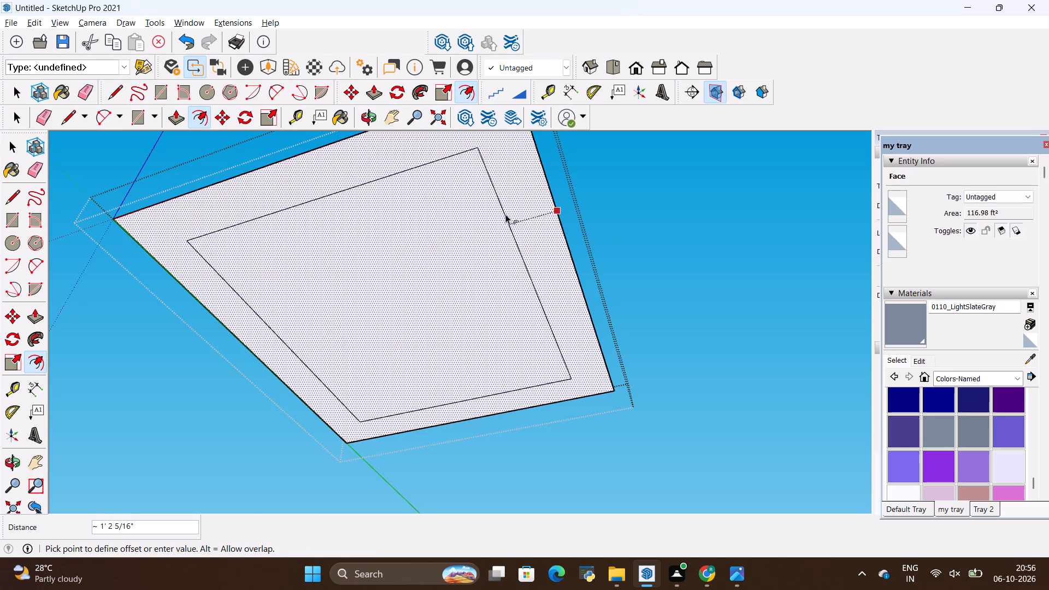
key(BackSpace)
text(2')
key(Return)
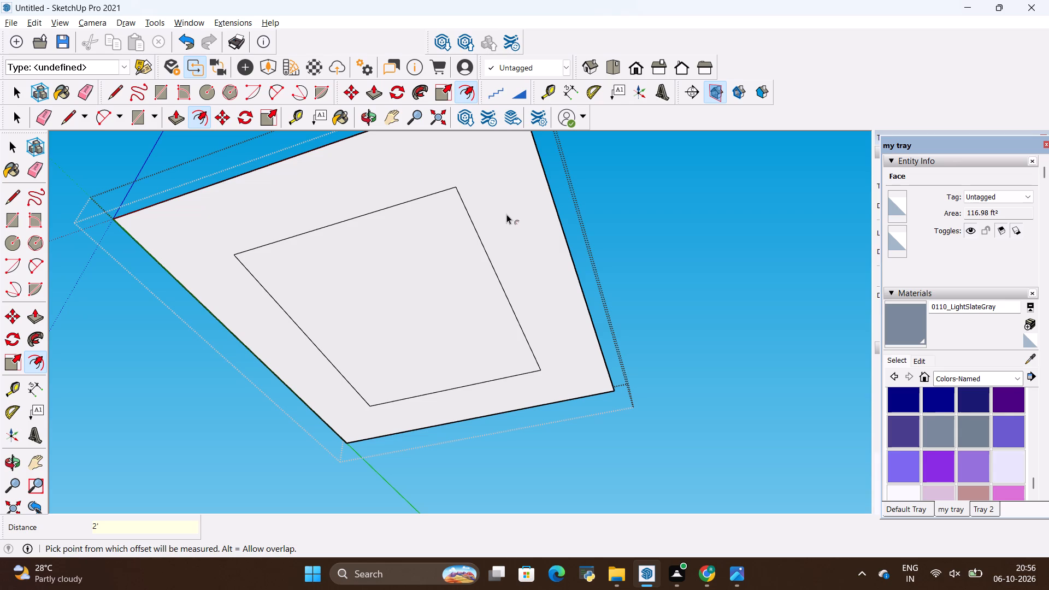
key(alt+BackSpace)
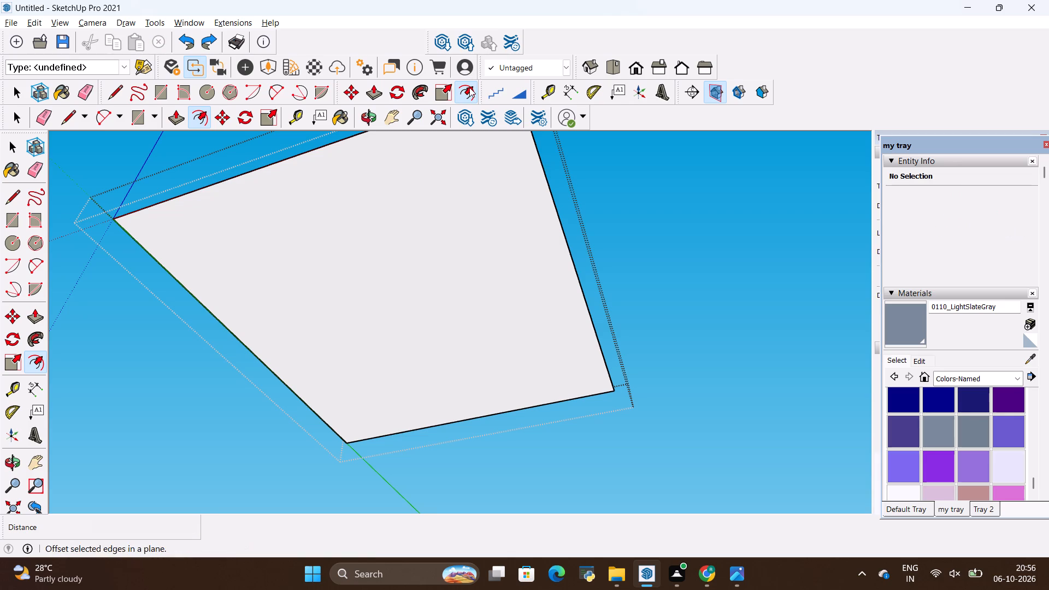
Offset the outline of the ceiling panel's underside face inward by 18".
click(469, 87)
click(519, 274)
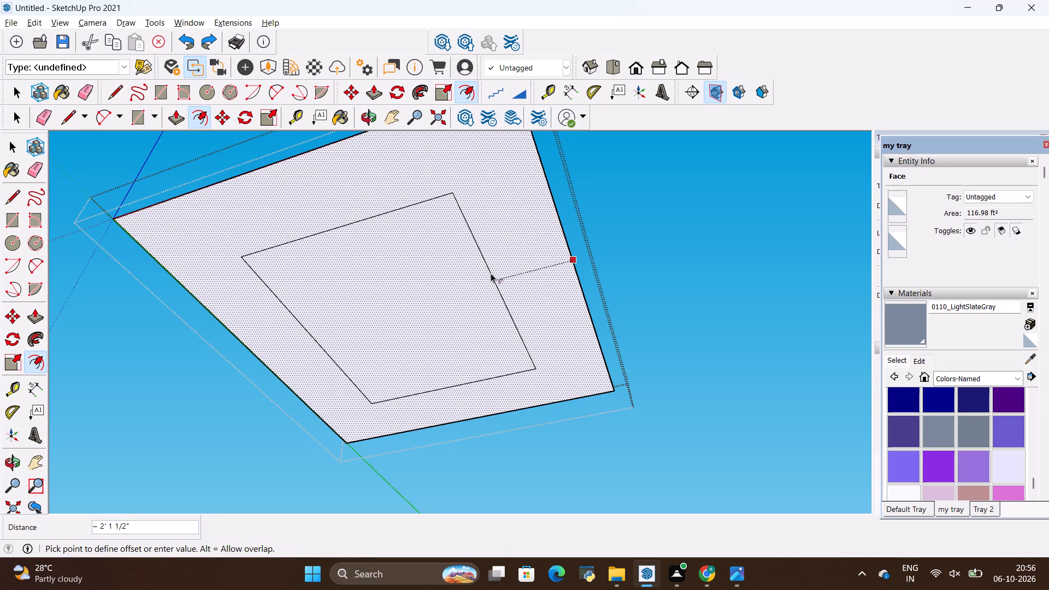
key(BackSpace)
text(18)
key(shift+quotedbl)
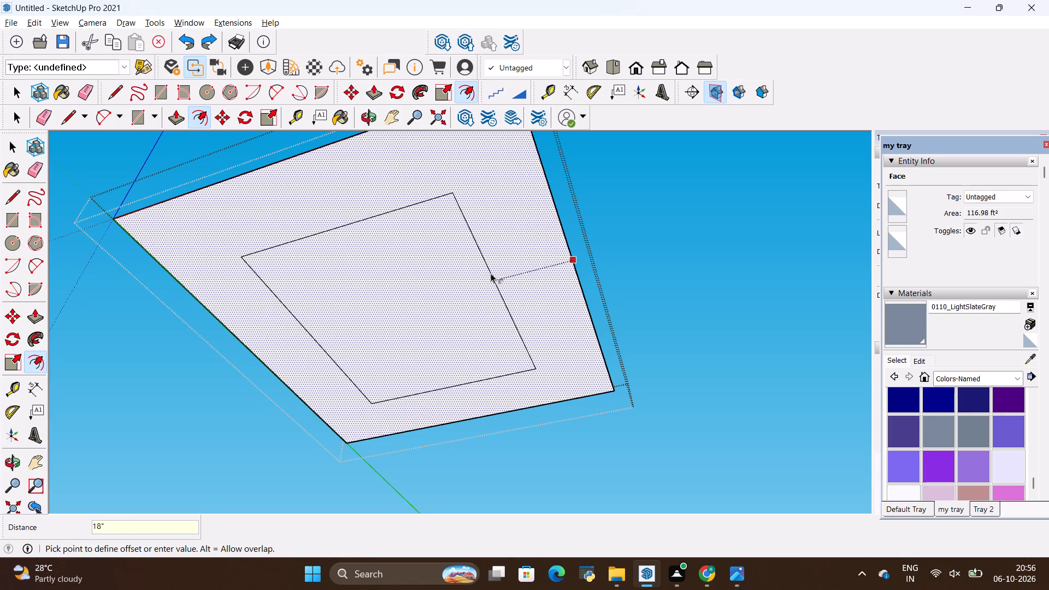
key(Return)
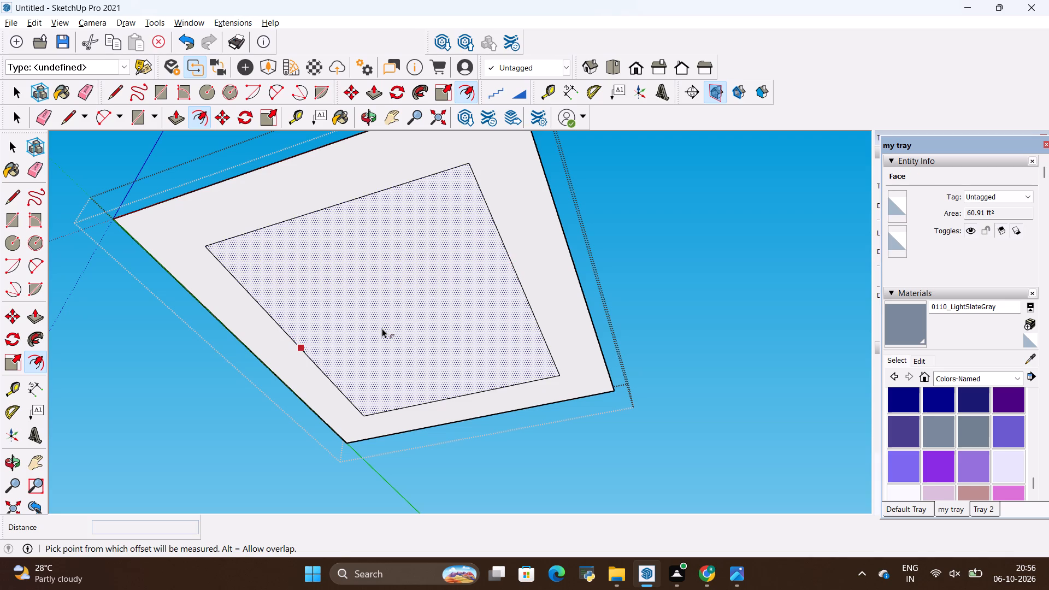
Place two diagonal guide lines between opposite corners of the inner offset outline to mark its centre.
key(t)
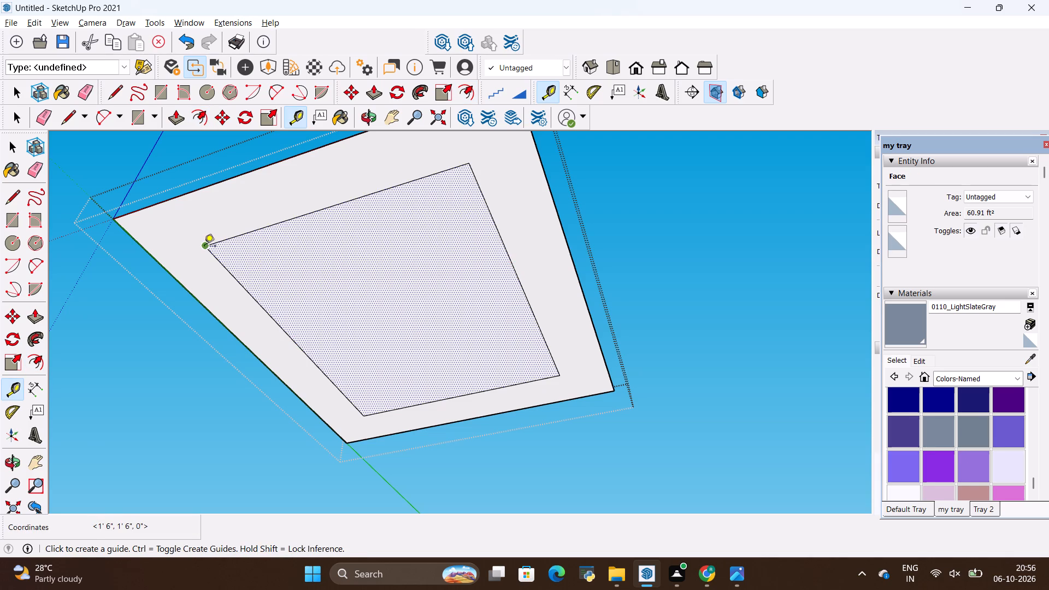
click(204, 247)
click(560, 374)
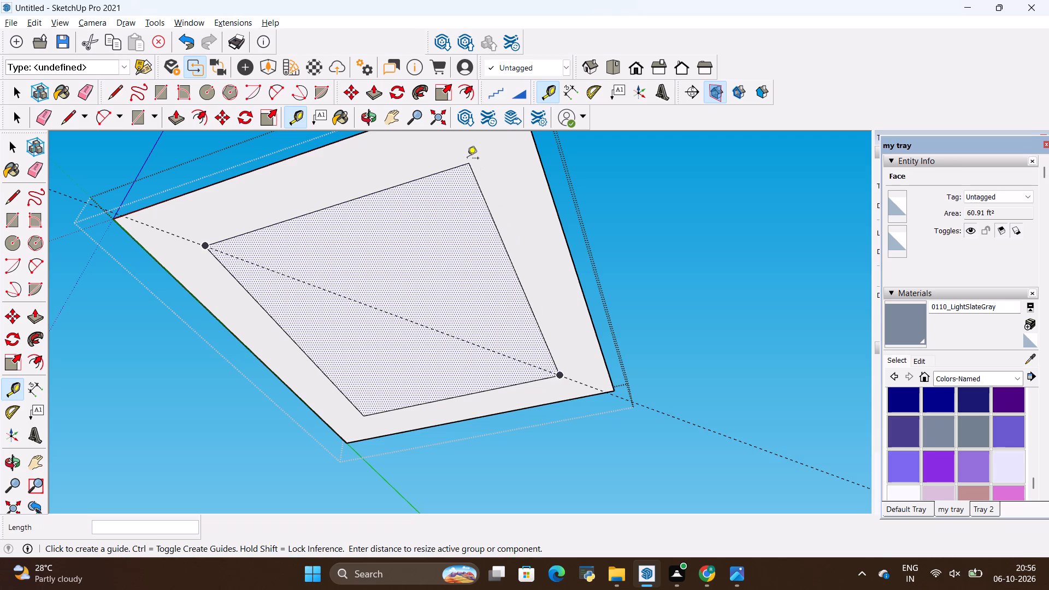
click(469, 165)
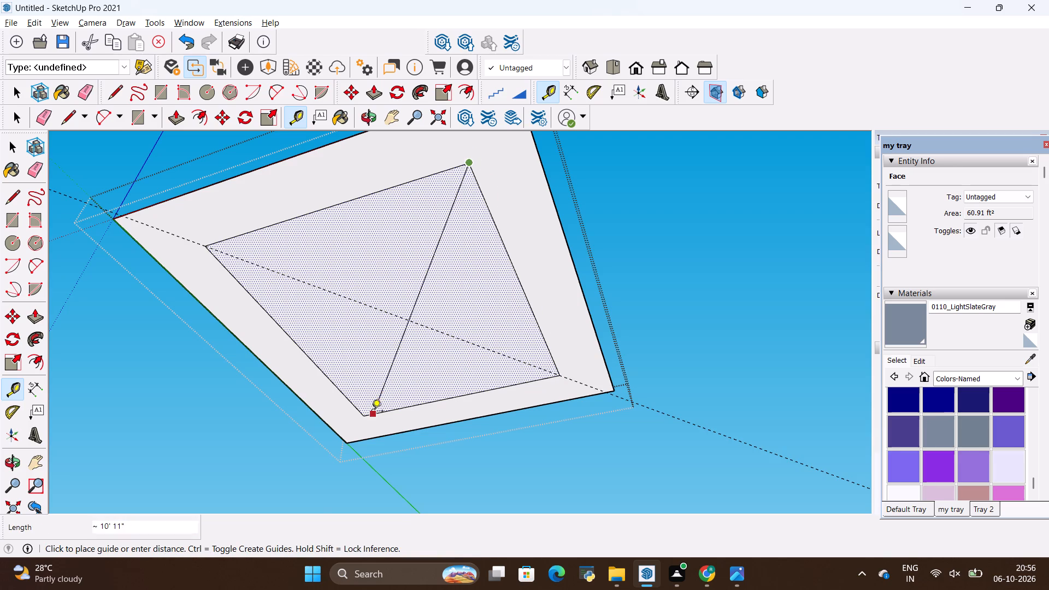
click(369, 414)
Draw three concentric circles with radii of 1', 2' and 3' centred where the diagonal guides cross.
key(c)
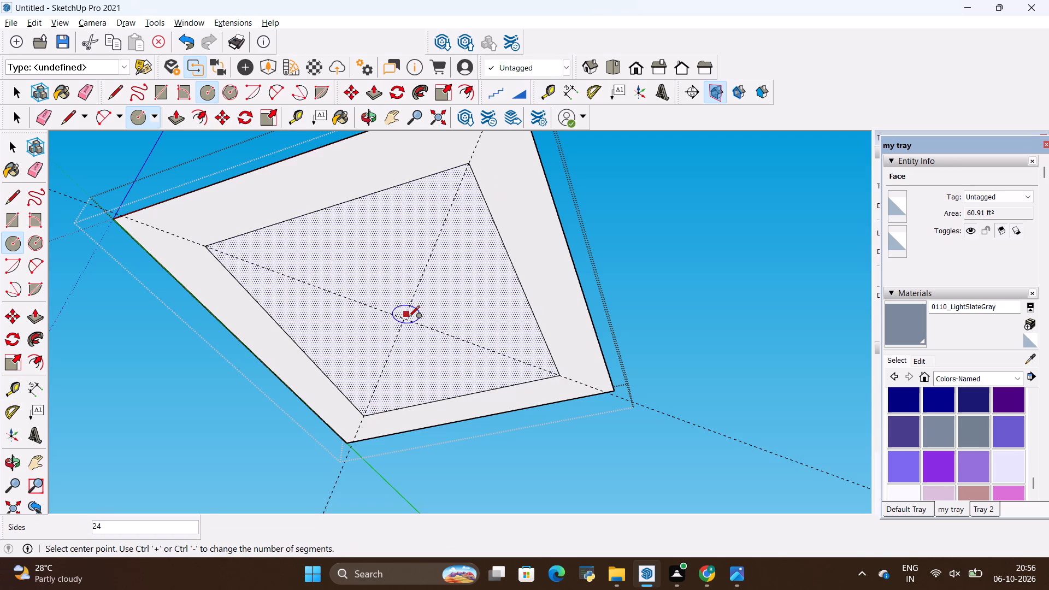
click(408, 318)
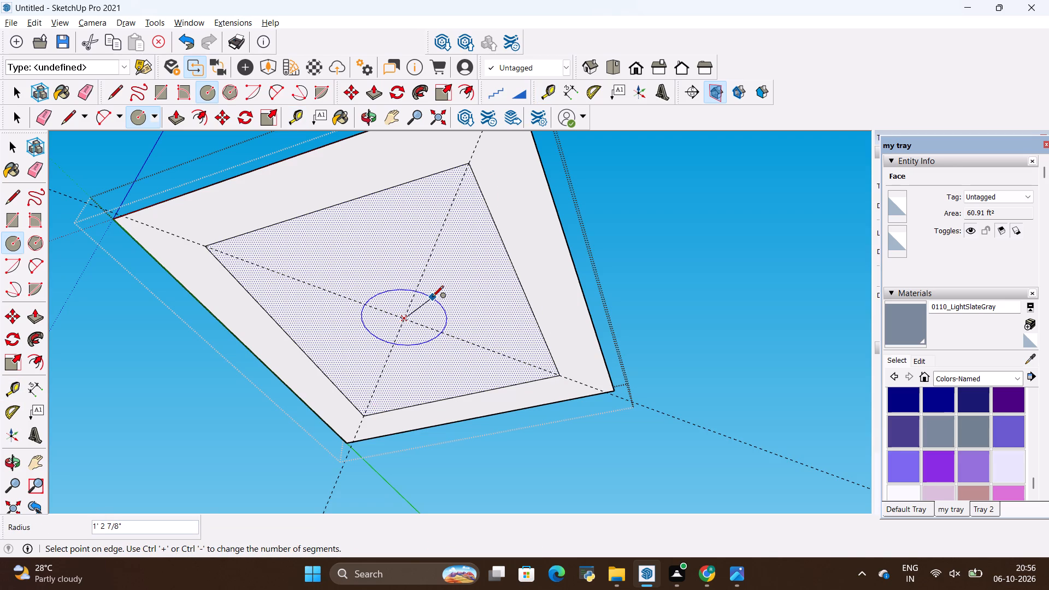
key(BackSpace)
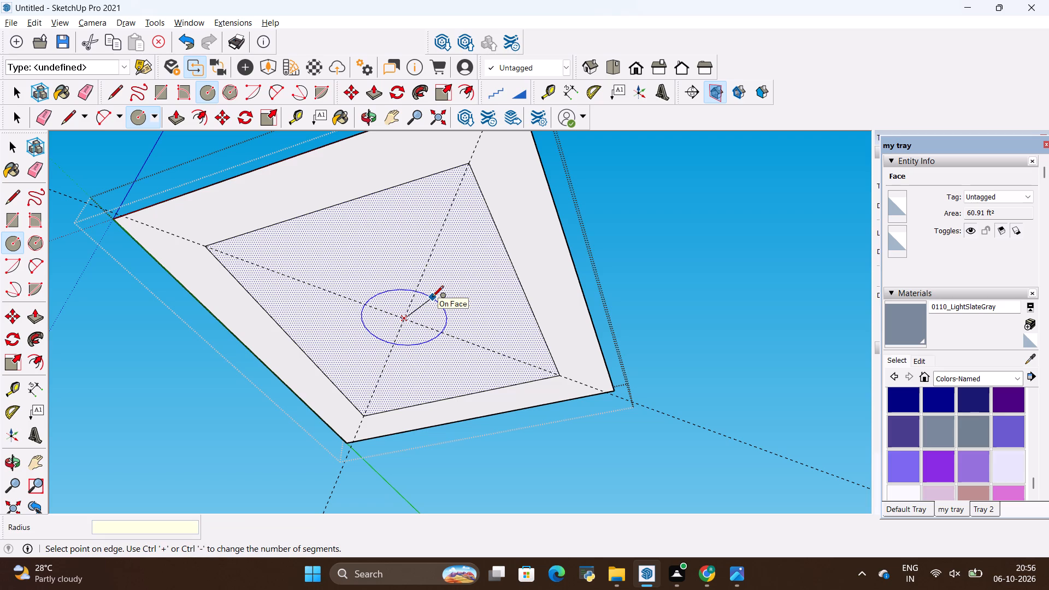
text(1')
key(Return)
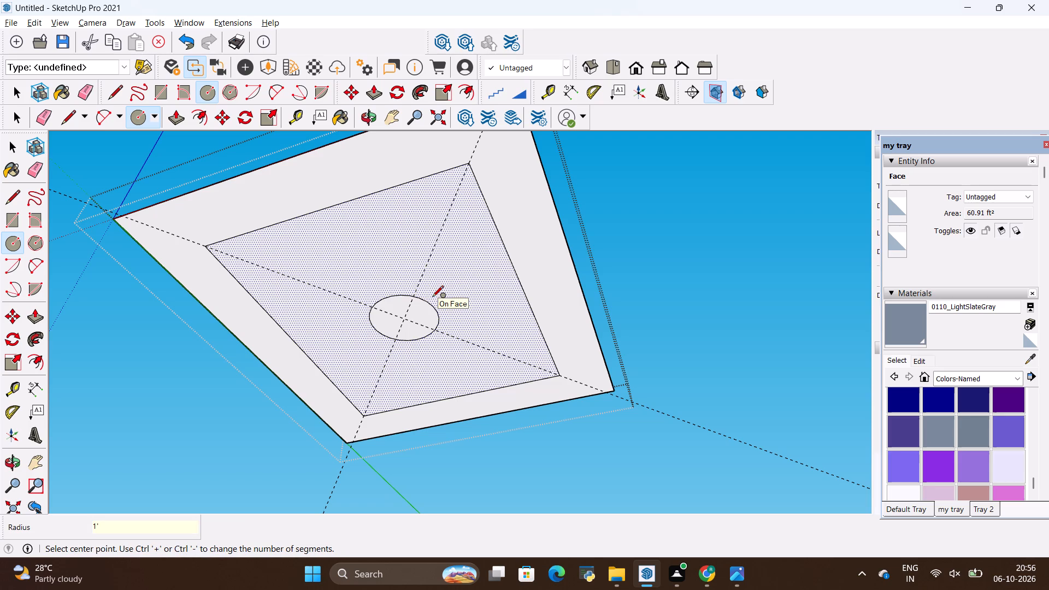
click(406, 319)
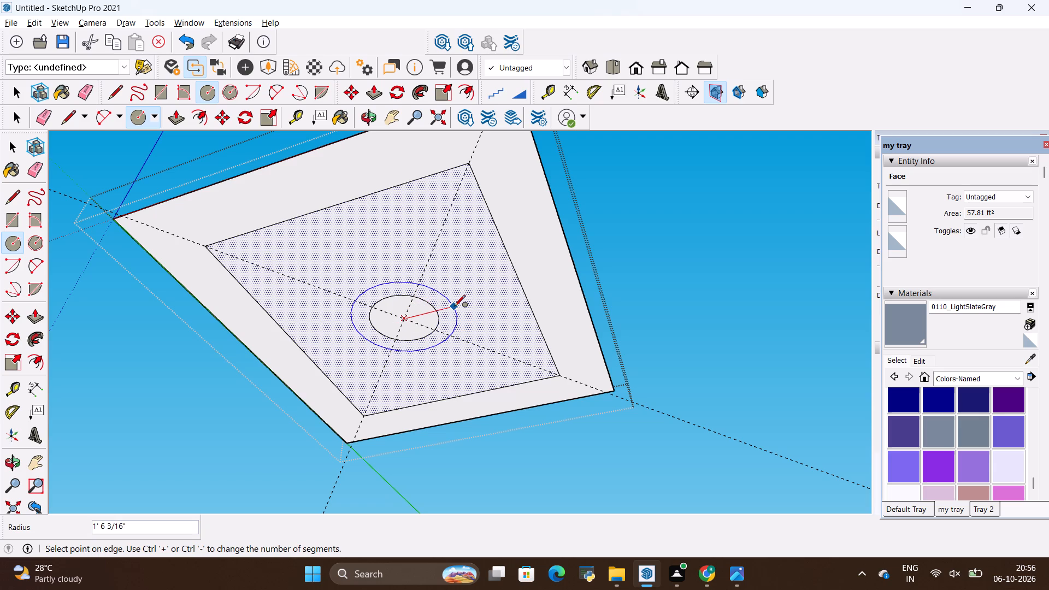
key(BackSpace)
text(2')
key(Return)
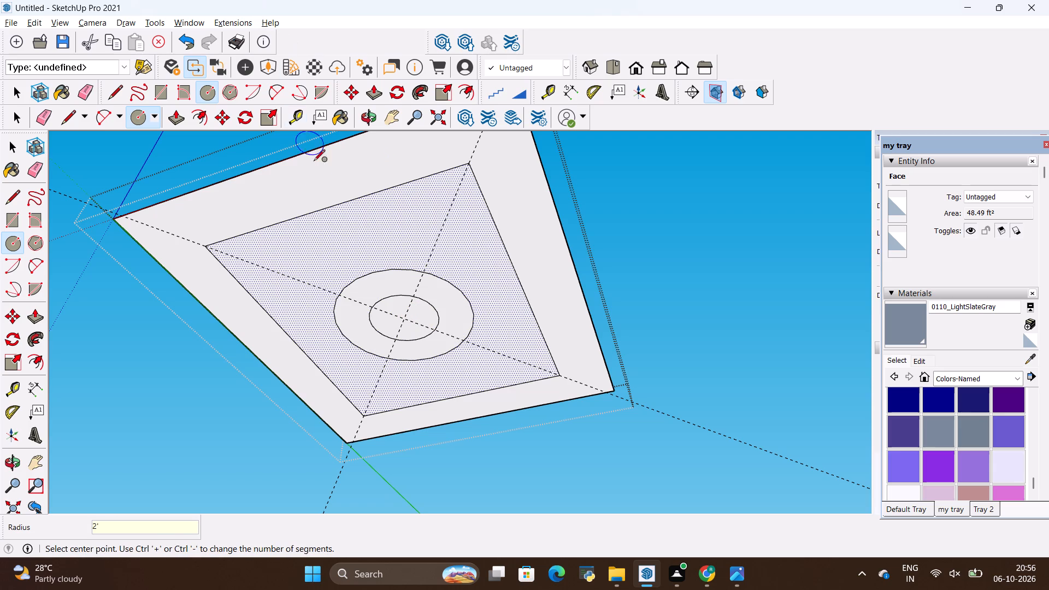
click(405, 323)
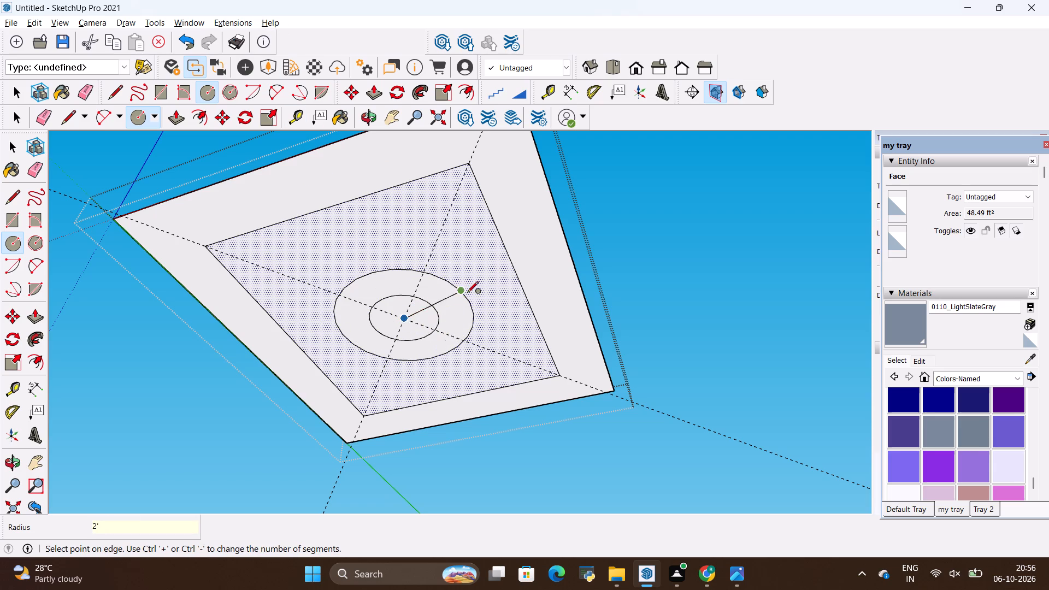
key(BackSpace)
text(3')
key(Return)
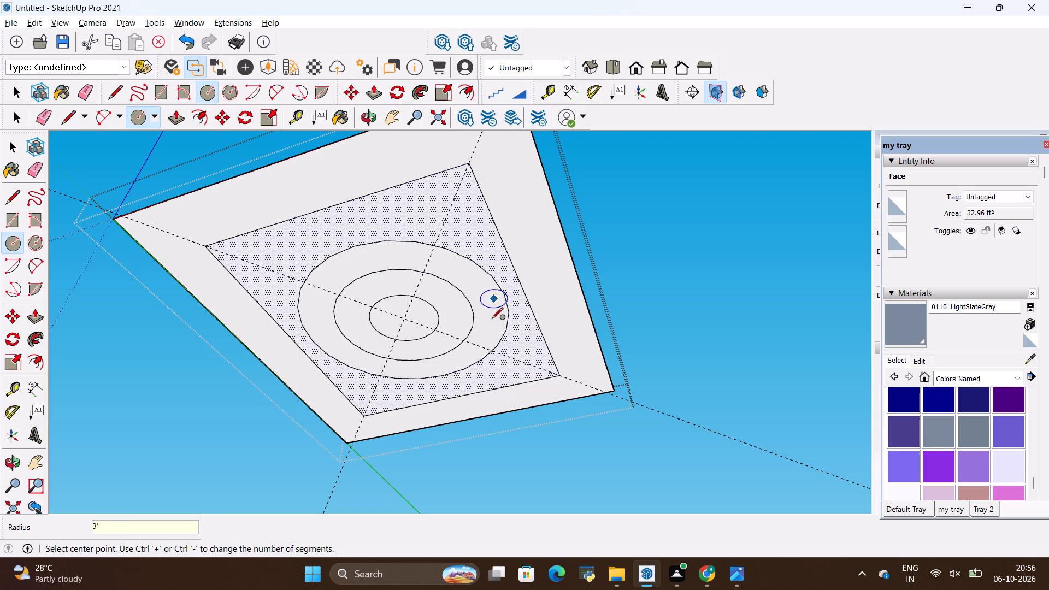
Smooth the outer 3' radius circle by setting its segments to 200.
scroll(358, 331, up, 4)
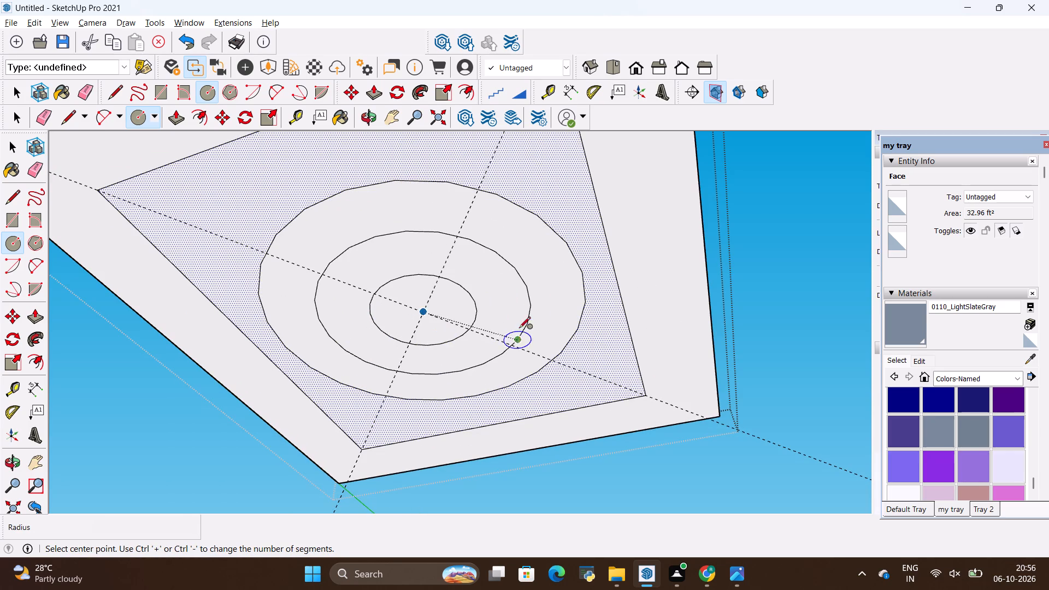
key(space)
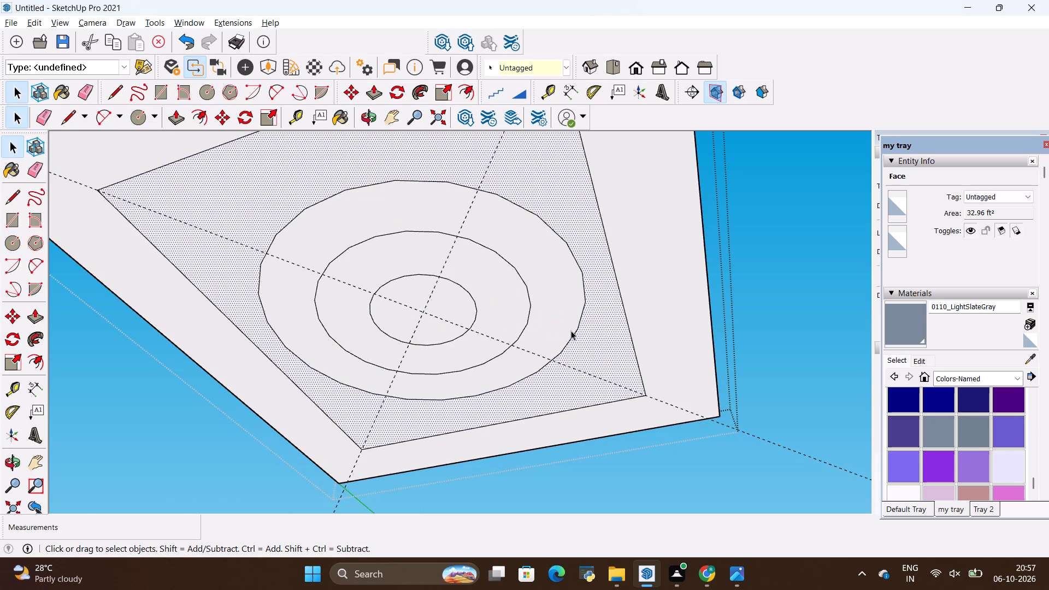
click(573, 330)
click(575, 330)
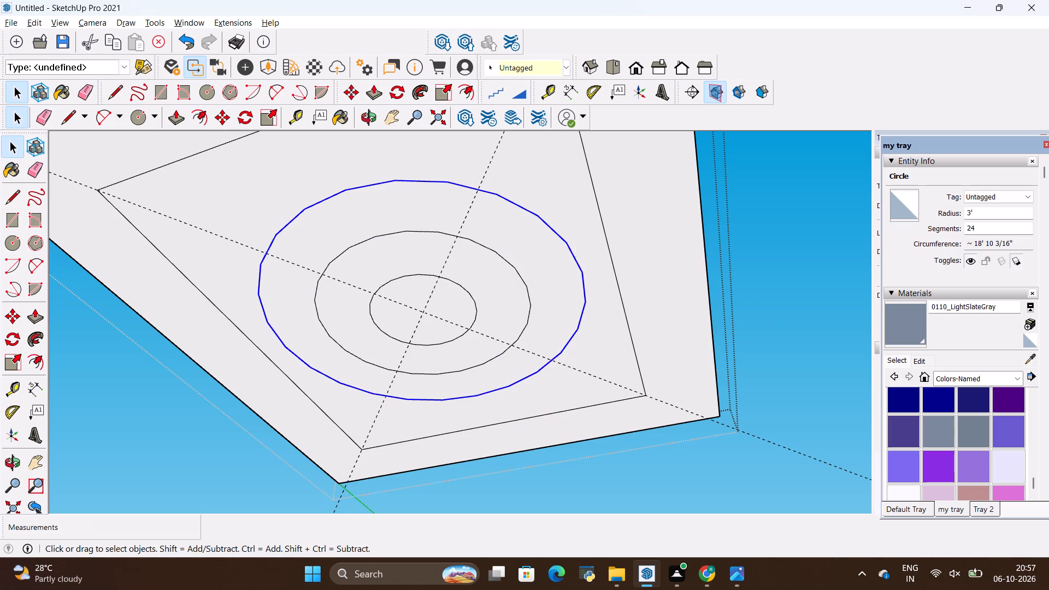
click(989, 230)
key(BackSpace)
text(00)
key(Return)
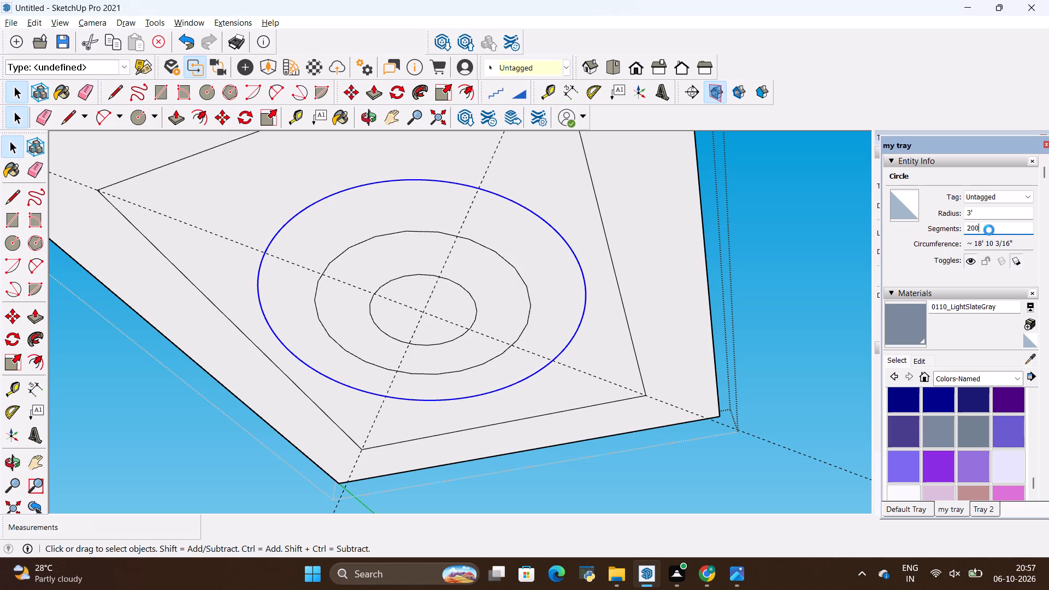
Set the middle 2' radius circle's segments to 200.
click(529, 303)
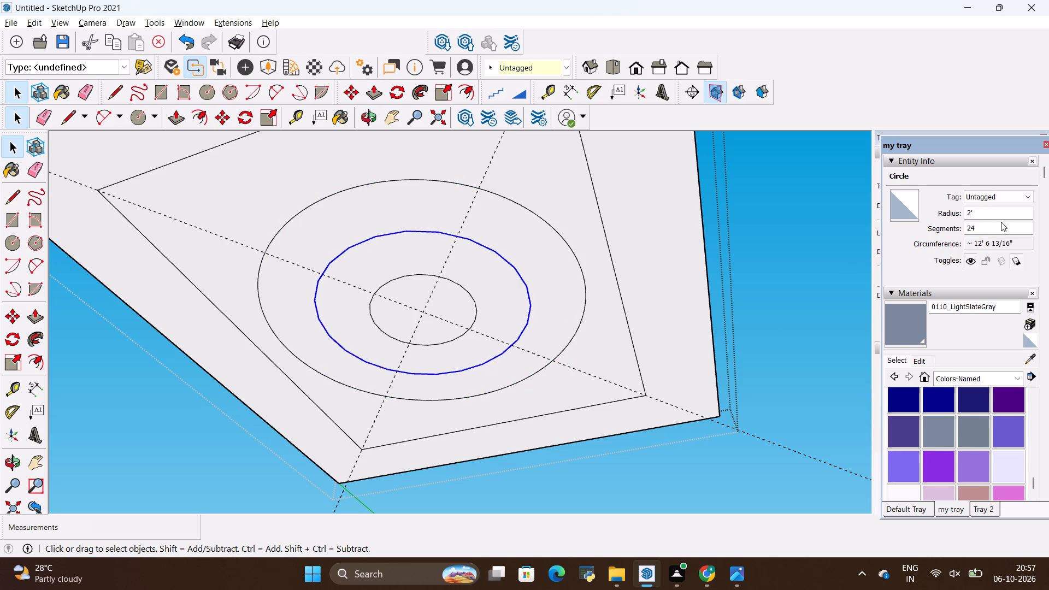
click(998, 229)
key(BackSpace)
text(00)
key(Return)
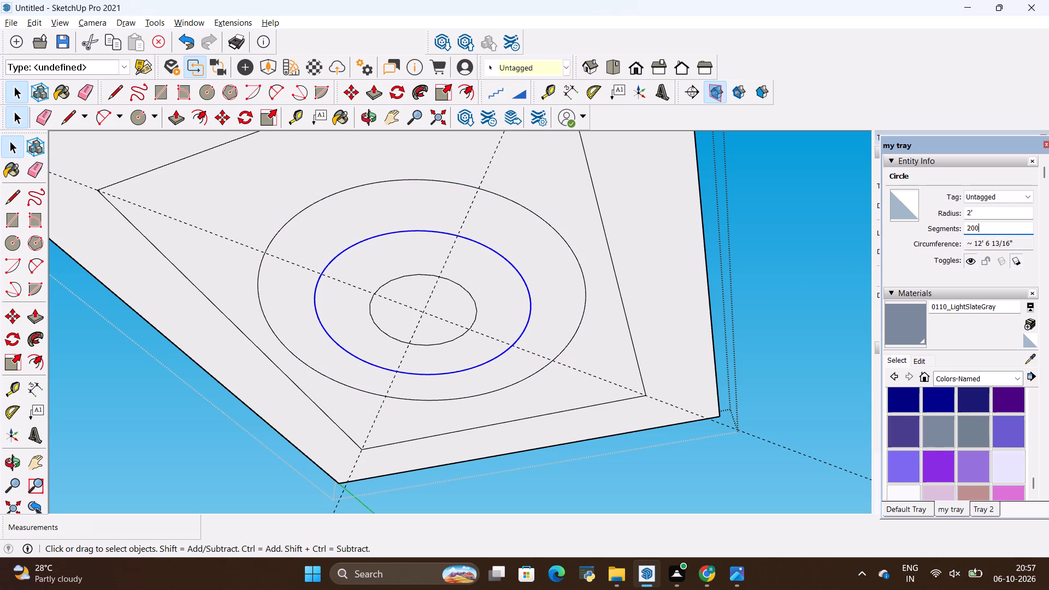
Set the inner 1' radius circle's segments to 200 and deselect the circle.
click(474, 321)
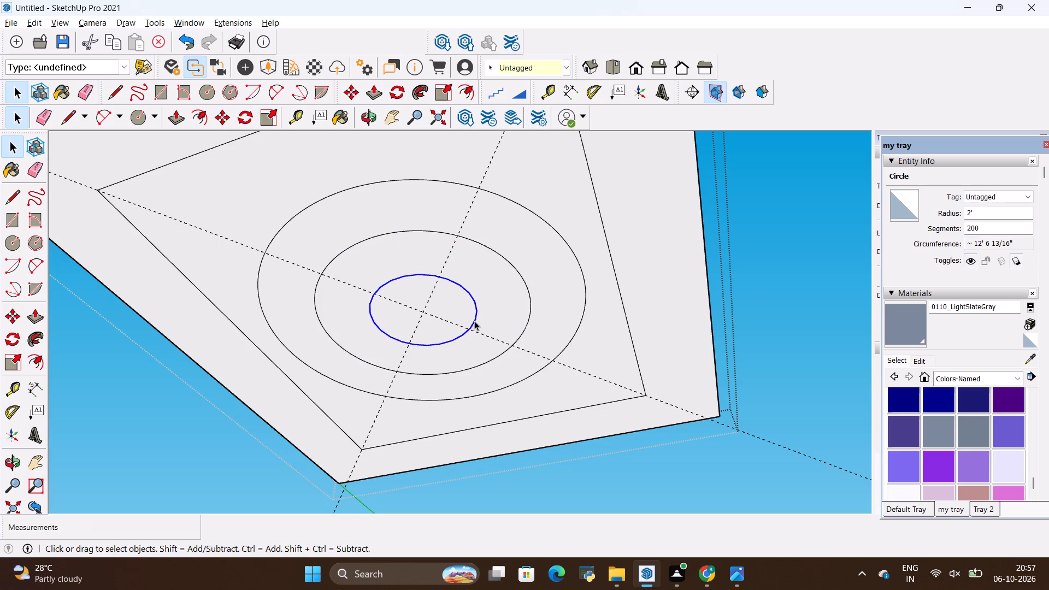
click(987, 226)
key(BackSpace)
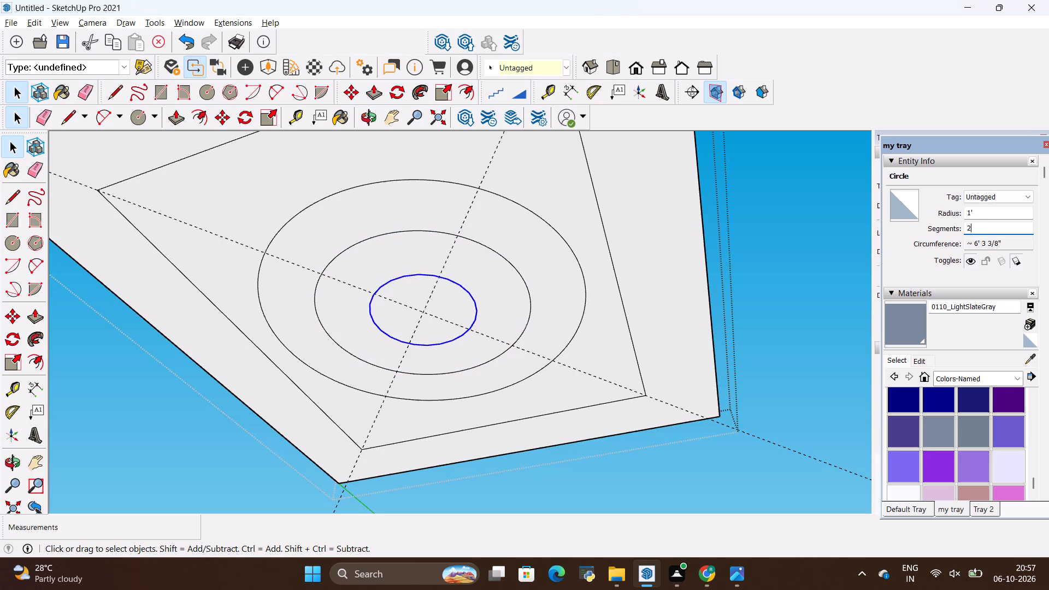
key(Down)
key(Right)
text(oo)
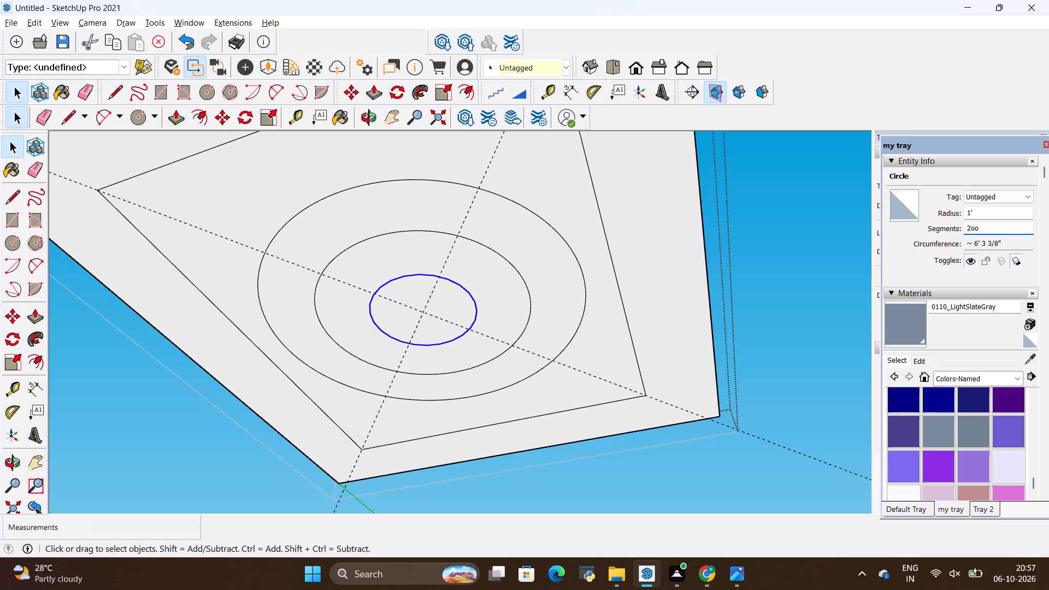
key(BackSpace)
key(BackSpace)
text(00)
key(Return)
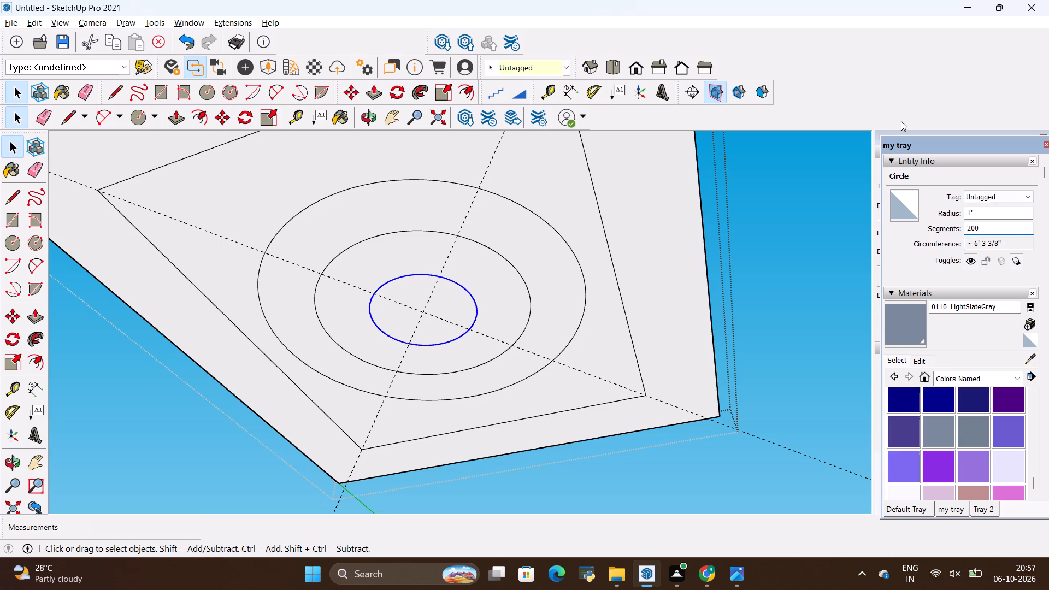
key(space)
click(544, 213)
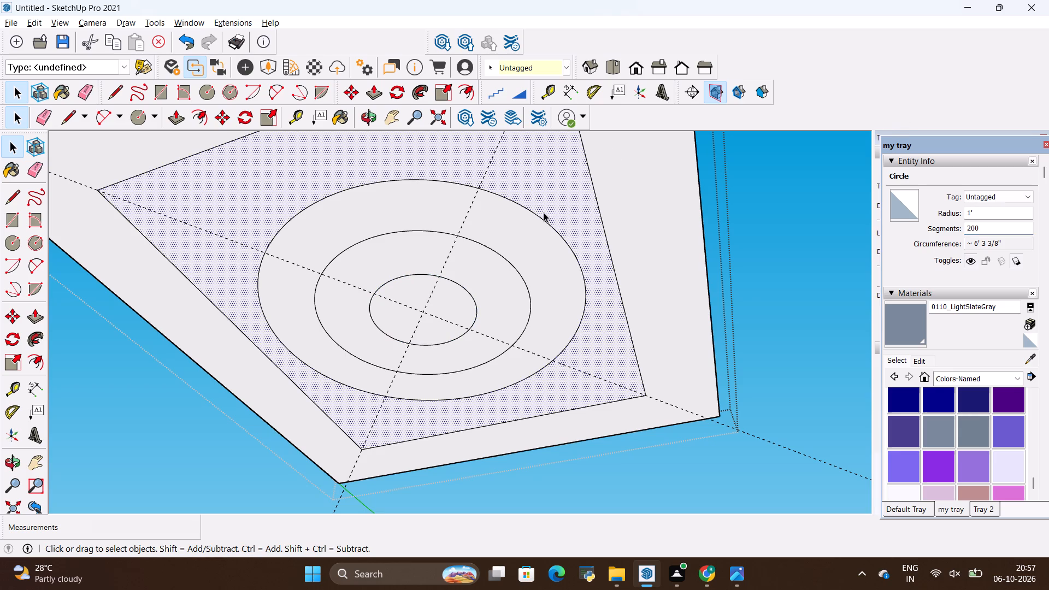
Erase both diagonal guide lines crossing the panel's underside.
key(e)
drag(254, 221, 251, 231)
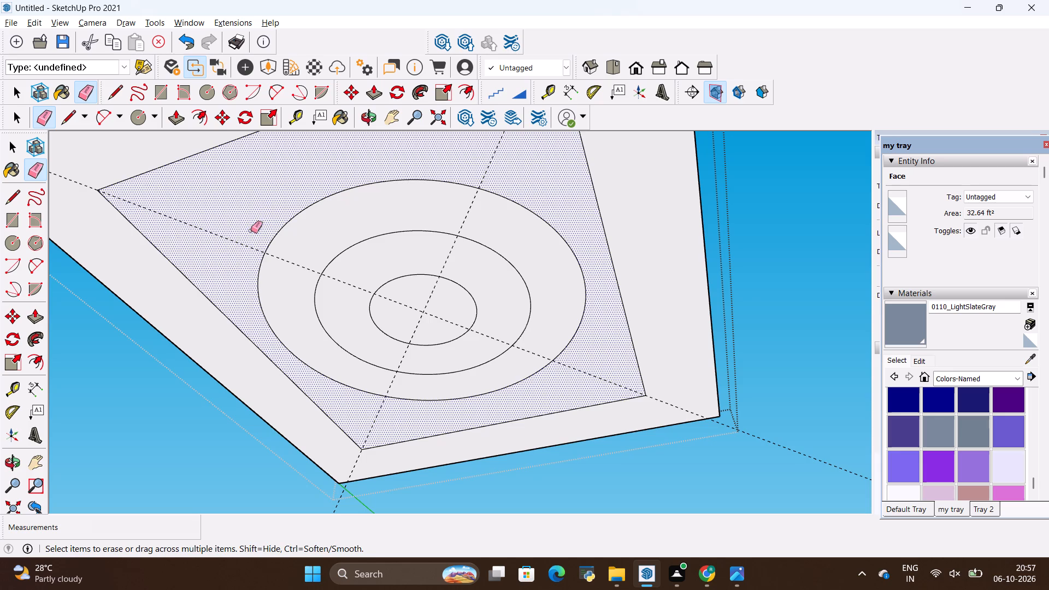
drag(251, 231, 245, 246)
drag(485, 165, 500, 167)
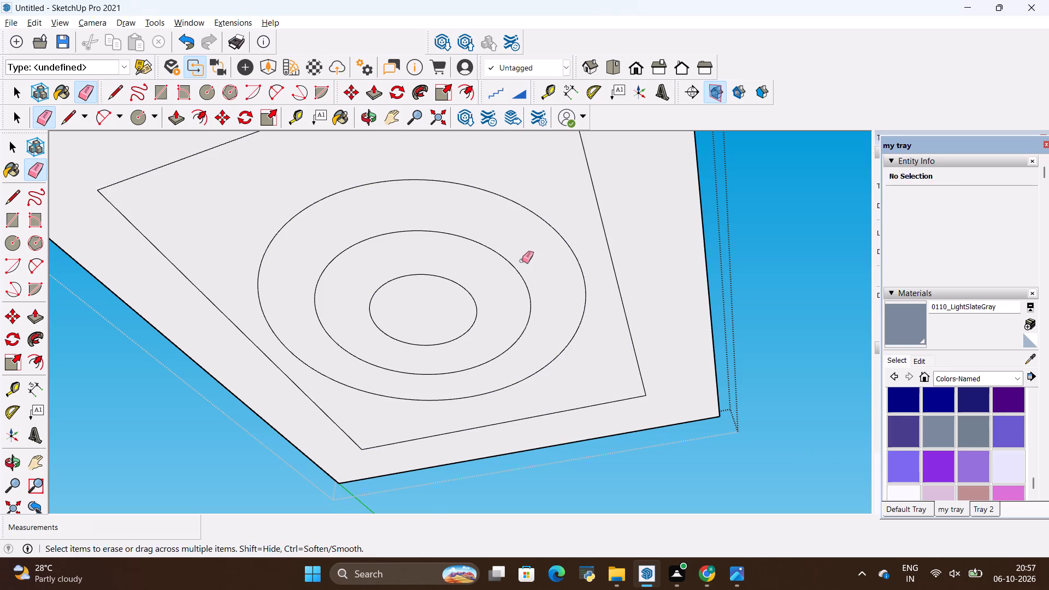
Push/Pull the 18" border face of the ceiling panel's underside downward by 6".
scroll(479, 343, down, 4)
middle_drag(429, 388, 482, 344)
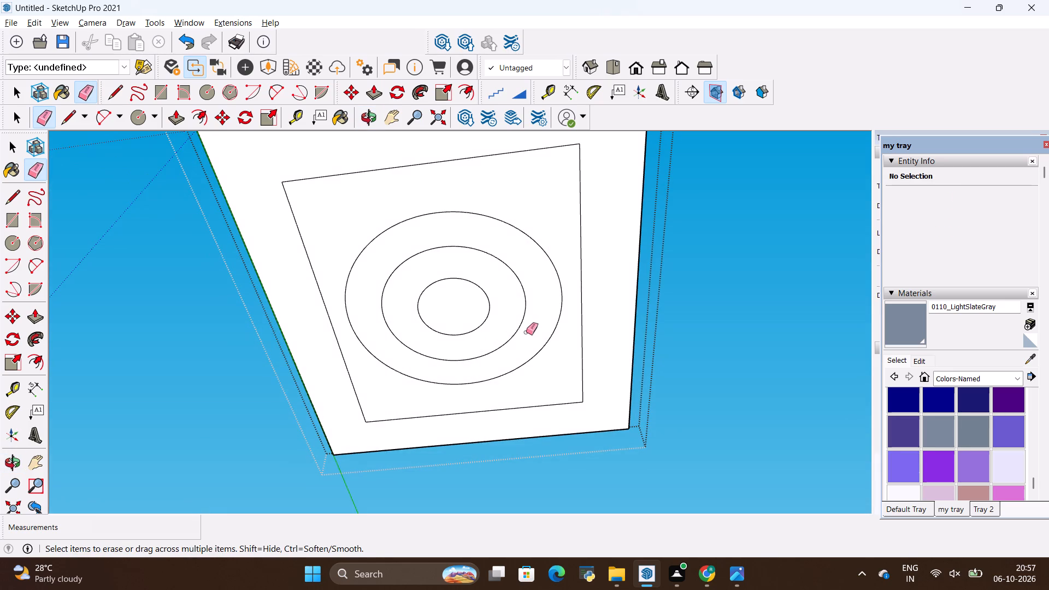
key(p)
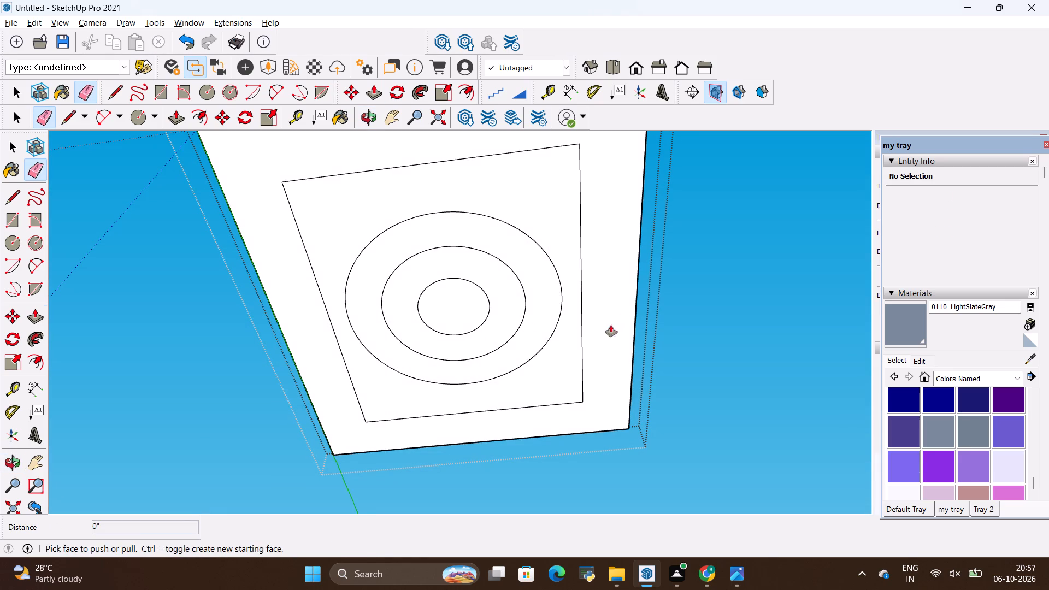
click(611, 325)
key(BackSpace)
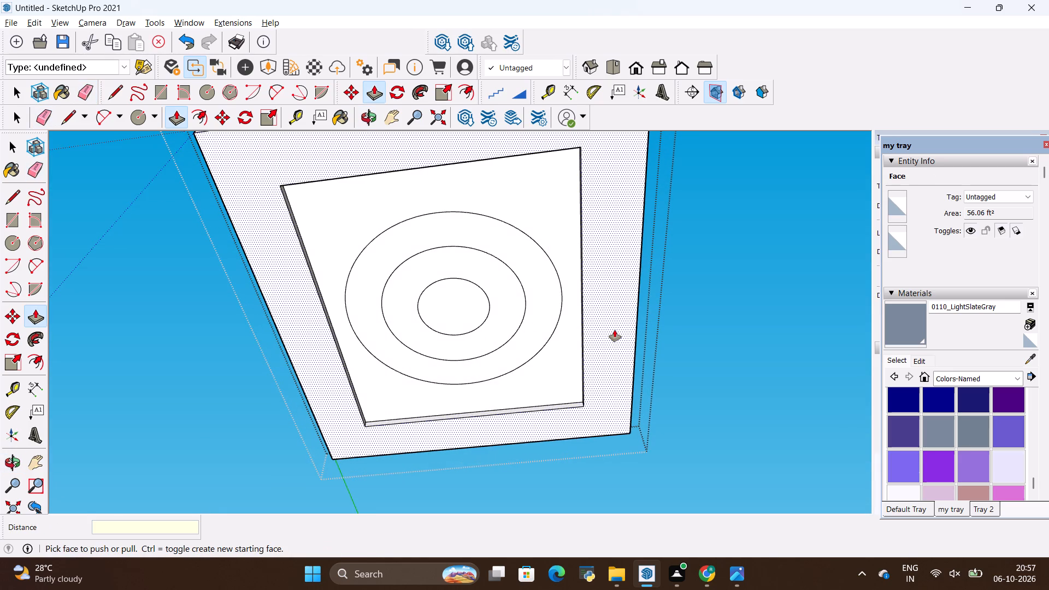
key(6)
key(shift+quotedbl)
key(Return)
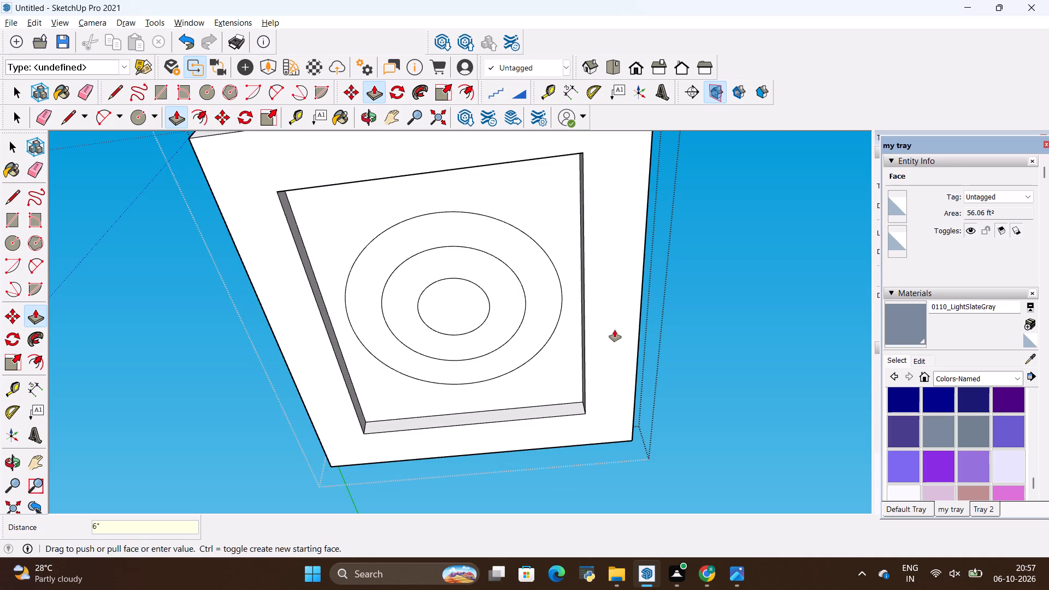
Apply the same 6" Push/Pull to the outer circular ring and the central disc.
double_click(551, 297)
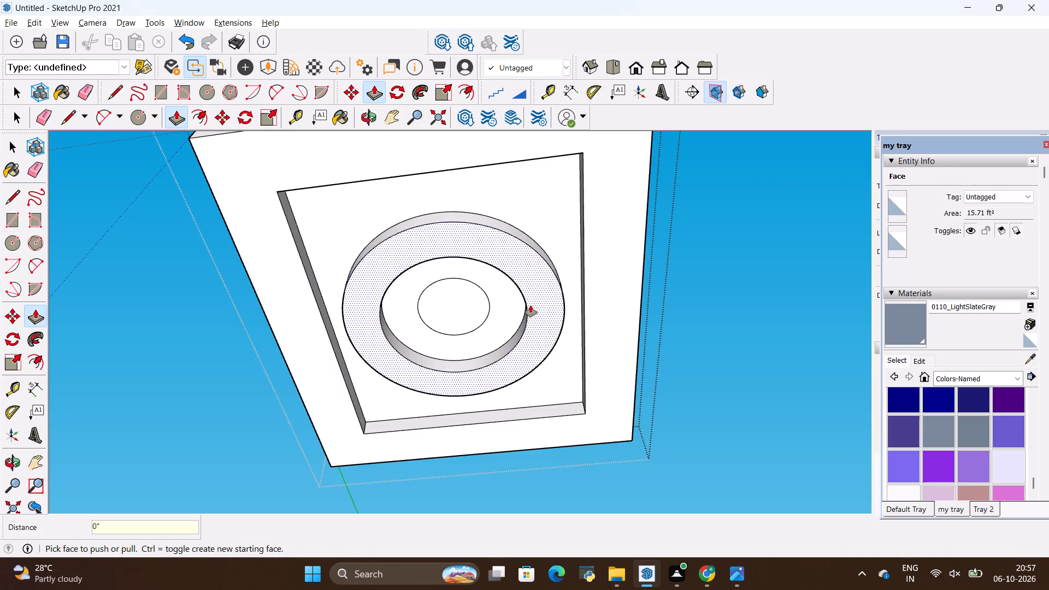
double_click(475, 314)
Examine the ceiling panel's stepped border, ring and central disc from below and from several angles.
scroll(476, 316, down, 5)
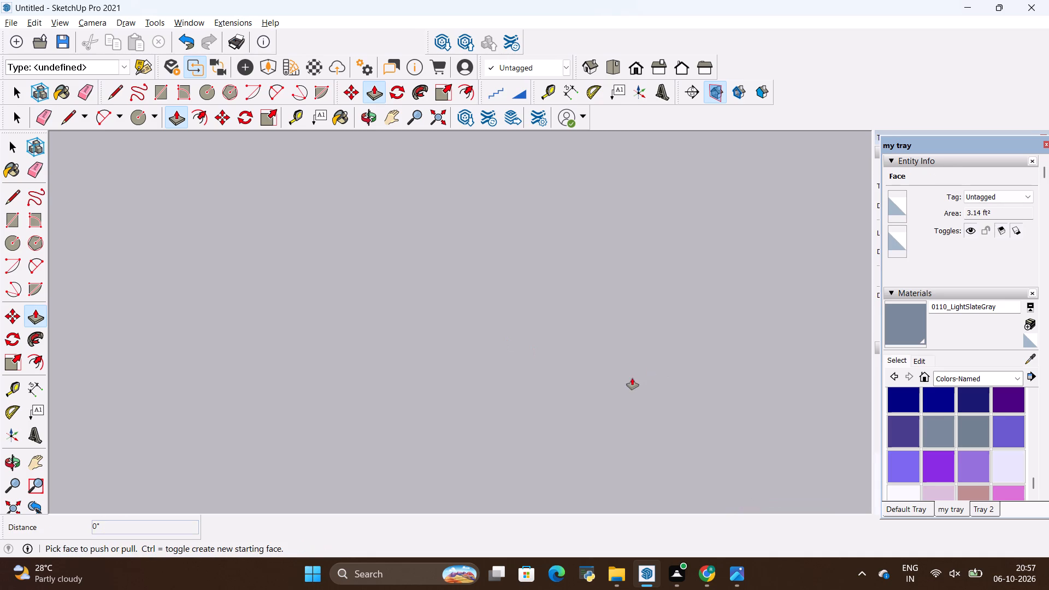
middle_drag(618, 351, 635, 476)
scroll(624, 455, down, 17)
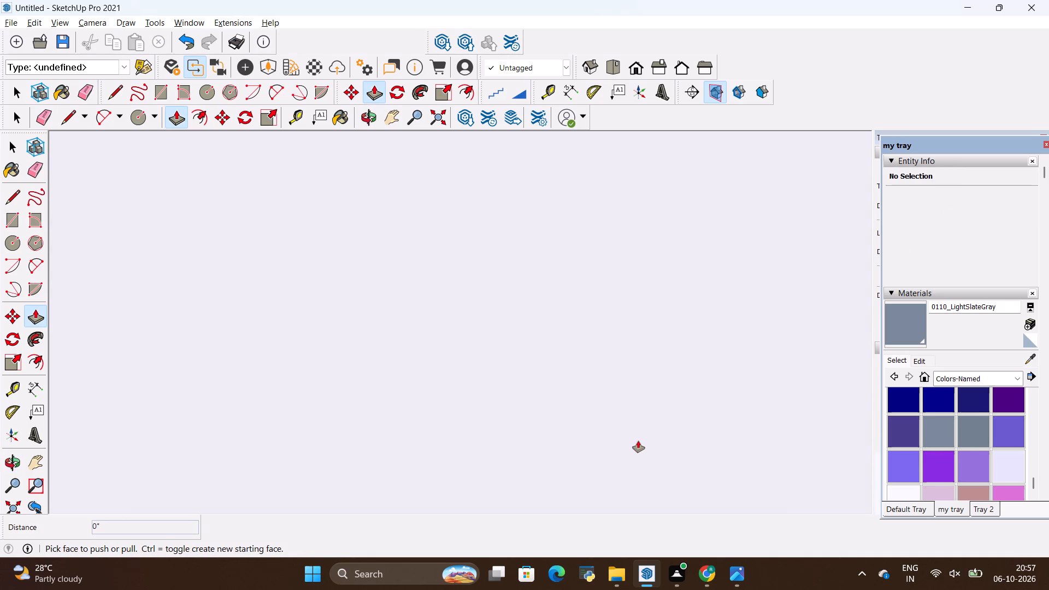
scroll(638, 441, down, 20)
scroll(638, 441, down, 20)
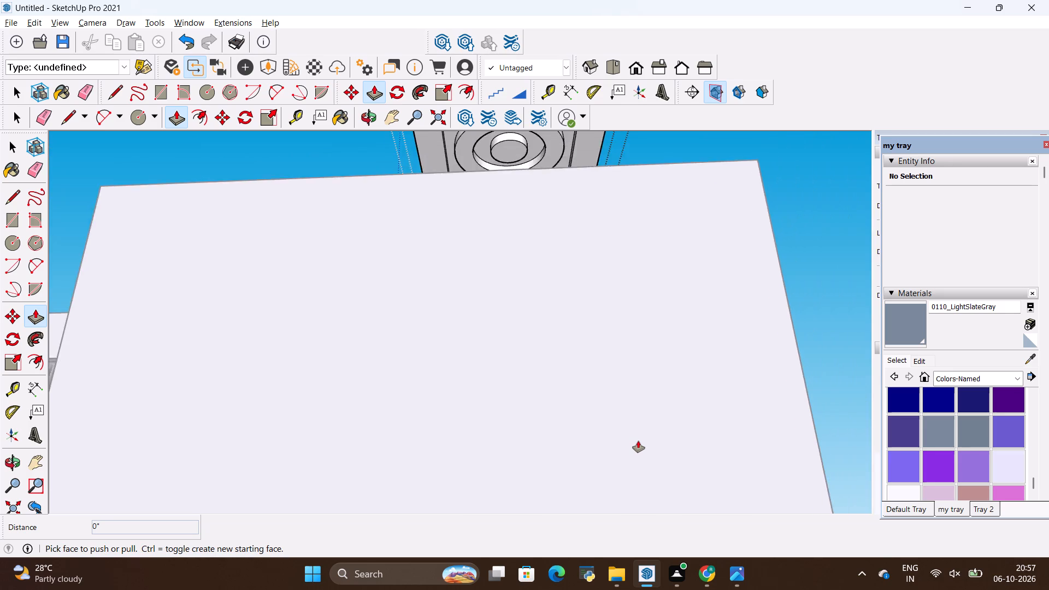
scroll(638, 441, down, 9)
middle_drag(620, 386, 433, 421)
scroll(473, 391, down, 6)
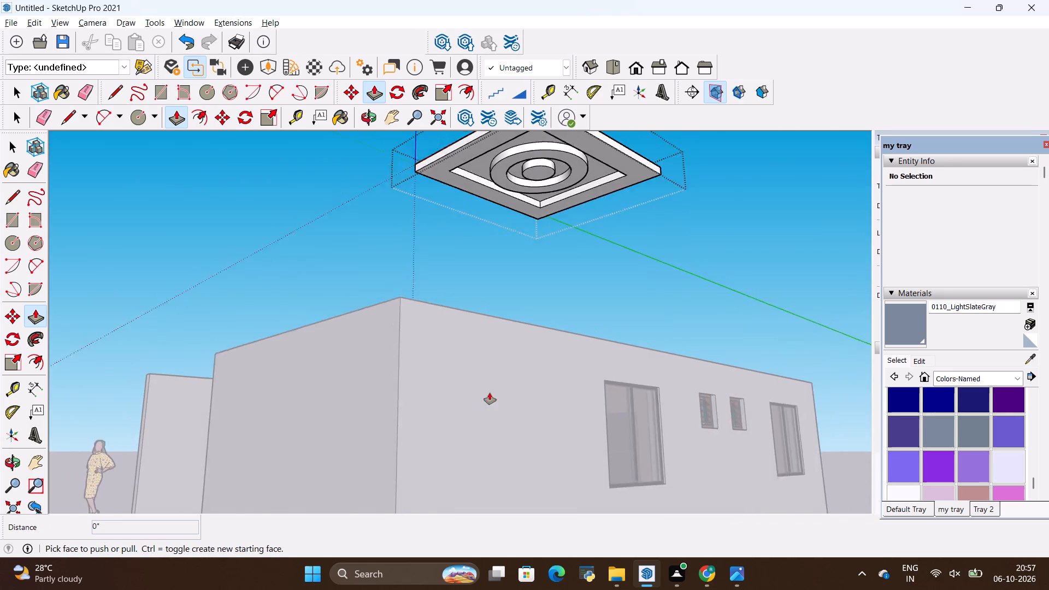
scroll(499, 390, down, 5)
middle_drag(415, 423, 639, 317)
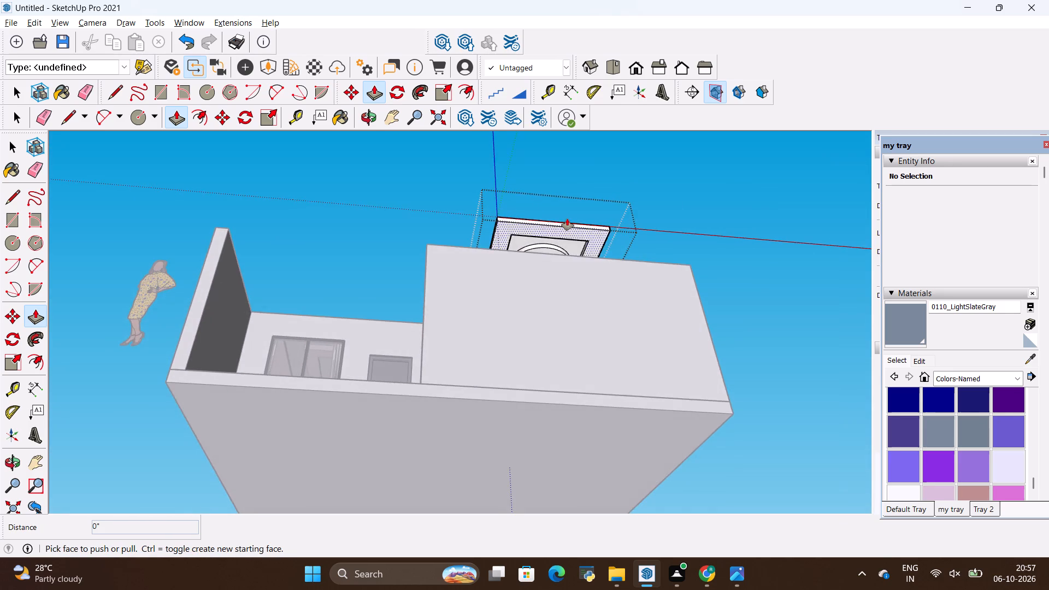
scroll(567, 217, up, 20)
scroll(567, 217, up, 1)
middle_drag(549, 325, 513, 365)
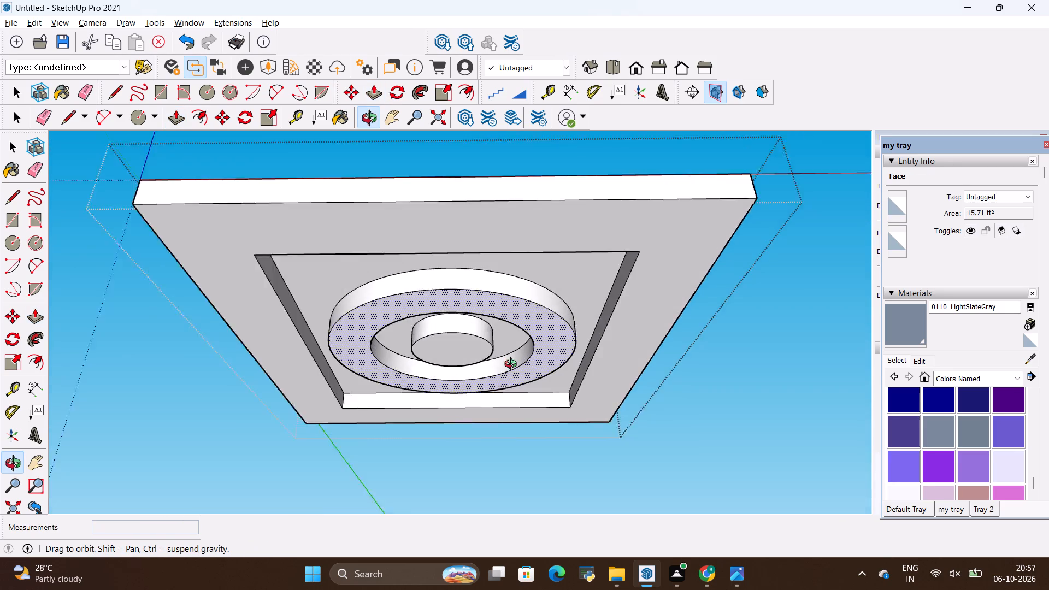
middle_drag(513, 365, 475, 382)
scroll(426, 346, up, 6)
scroll(435, 342, down, 4)
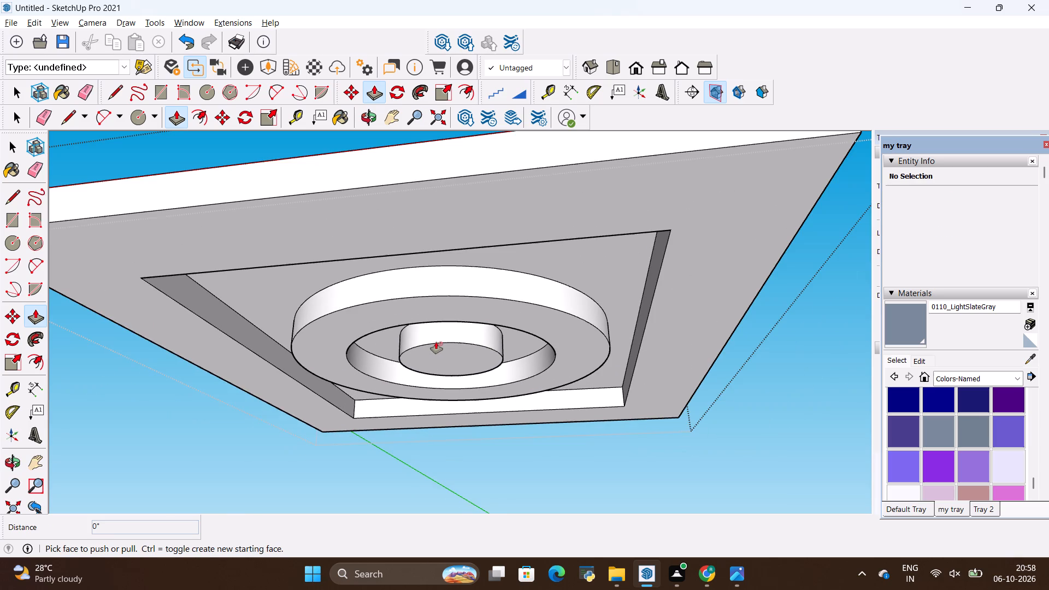
middle_drag(444, 350, 450, 313)
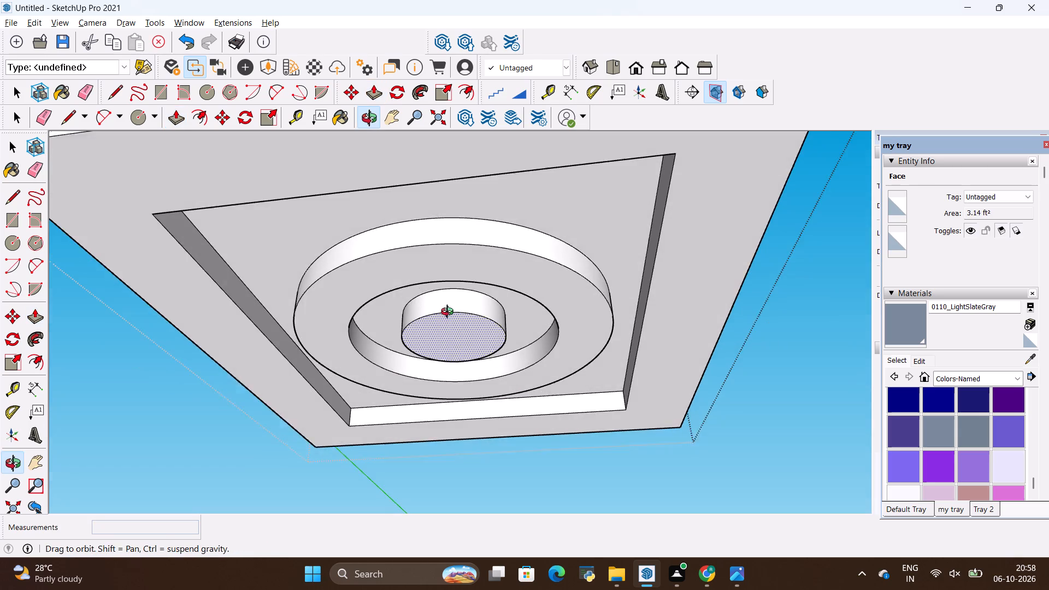
middle_drag(450, 313, 450, 312)
scroll(450, 312, down, 4)
scroll(506, 305, down, 4)
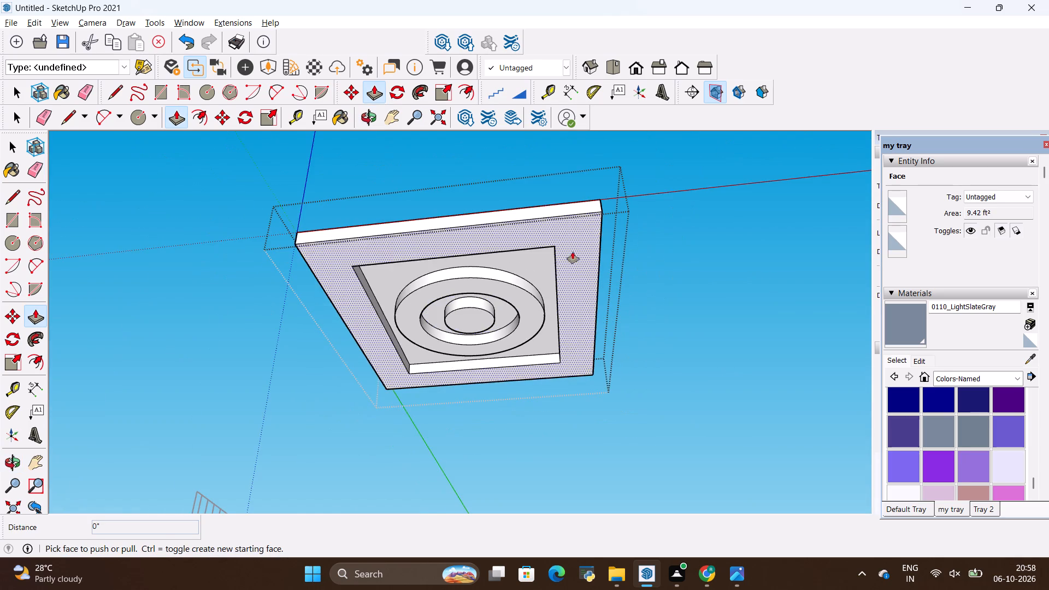
middle_drag(580, 249, 728, 359)
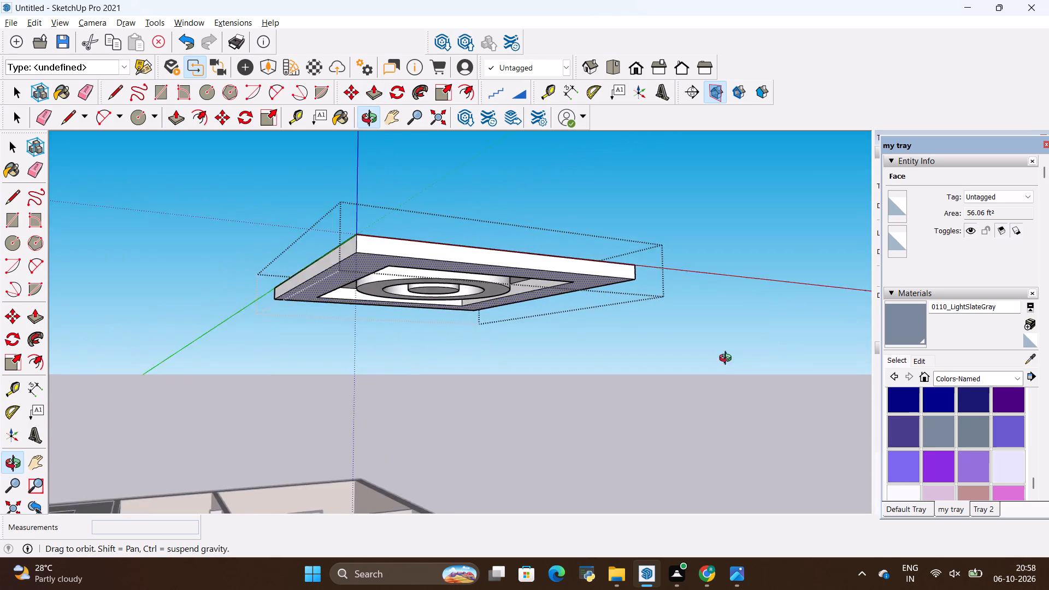
middle_drag(728, 359, 609, 361)
middle_drag(616, 354, 618, 293)
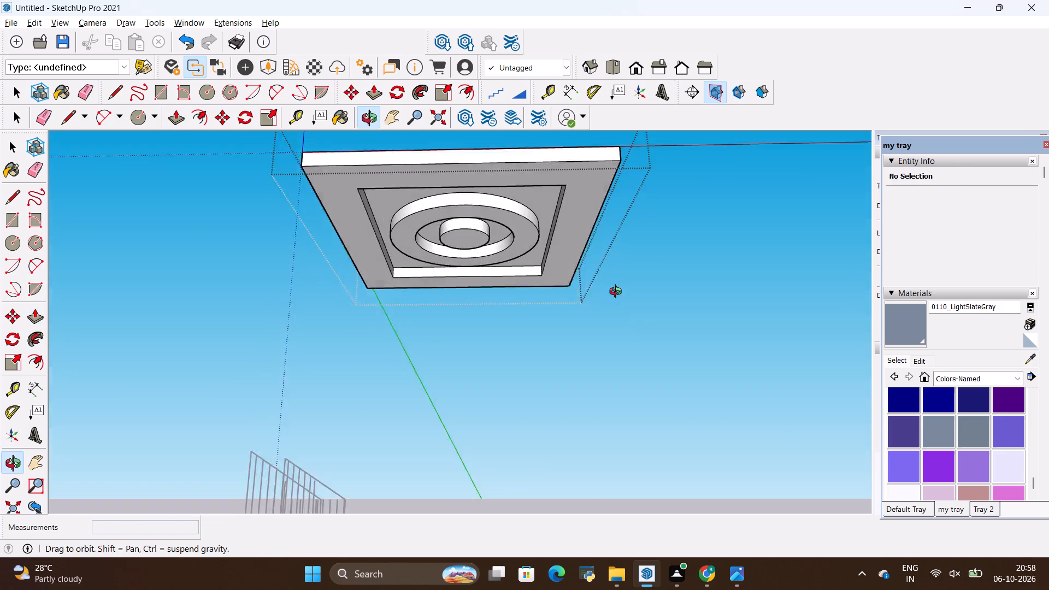
middle_drag(618, 293, 620, 315)
scroll(488, 125, up, 9)
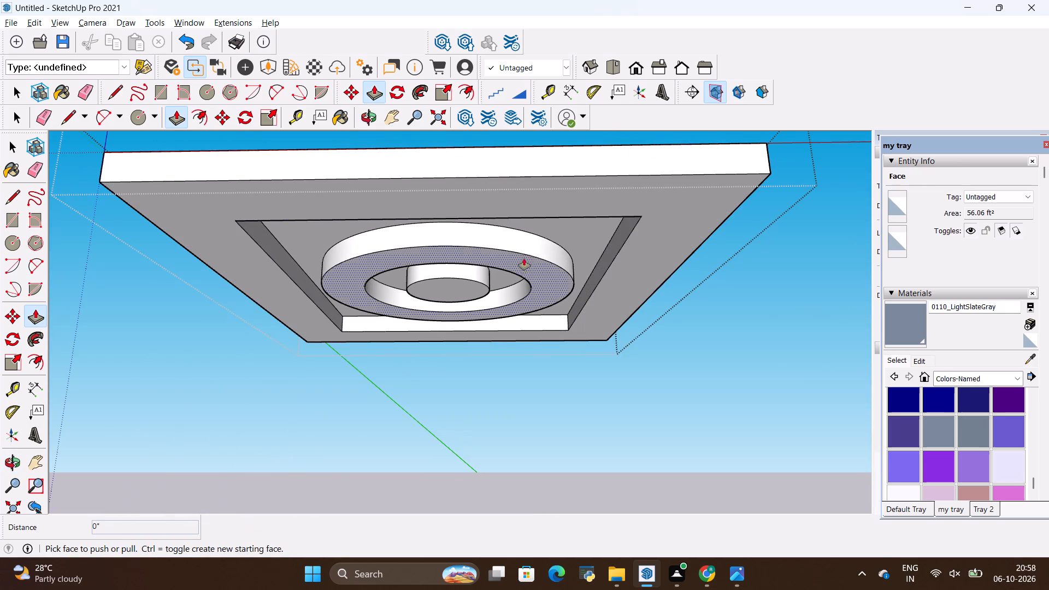
Push the circular ring back up 2", match the central disc's depth to it, and leave the panel group.
click(524, 263)
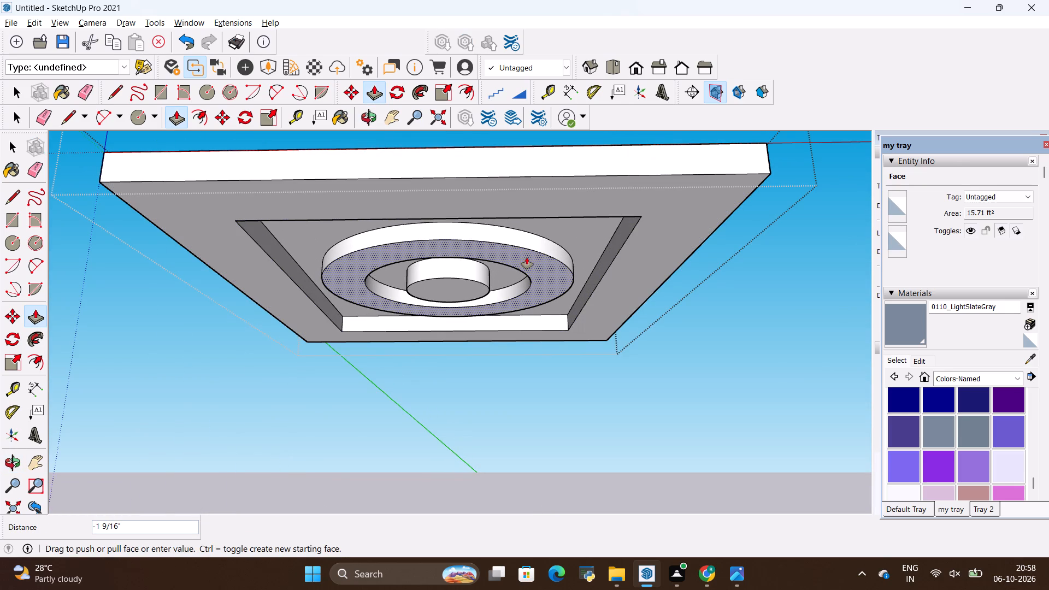
key(BackSpace)
text(2")
key(Return)
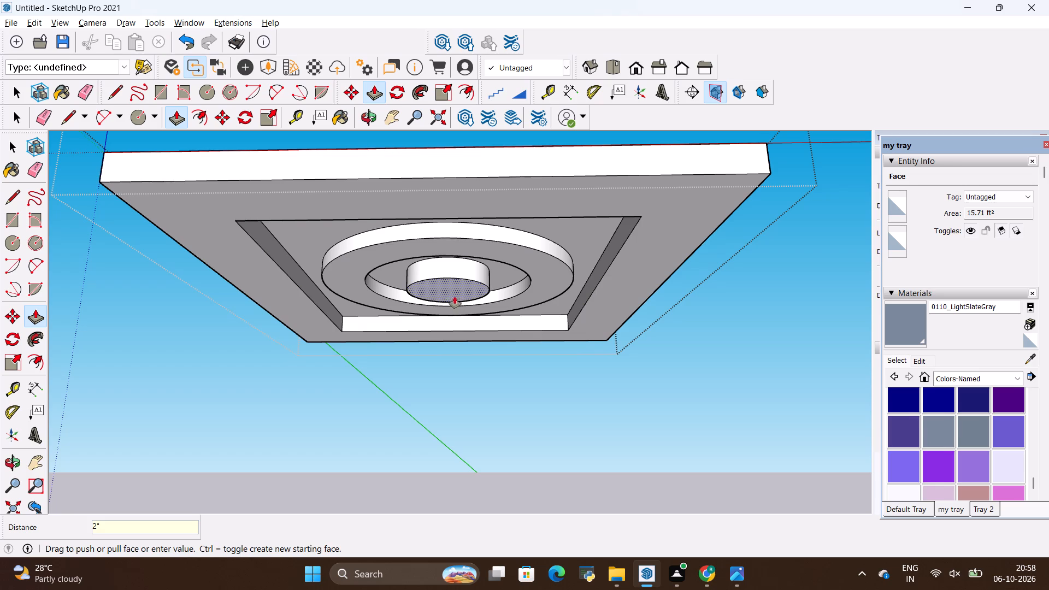
click(454, 294)
click(544, 272)
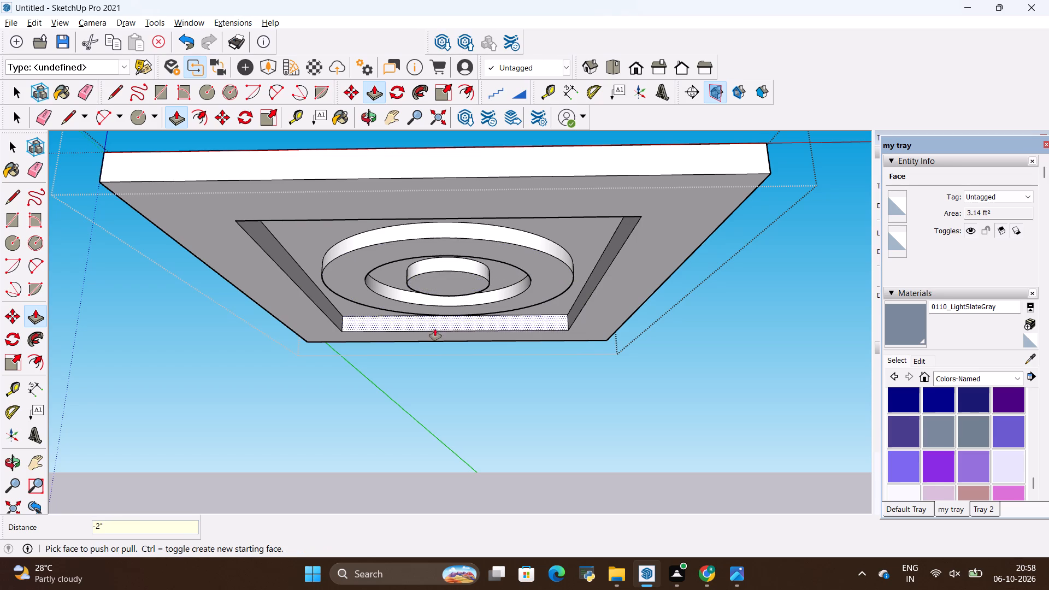
key(space)
click(249, 368)
key(space)
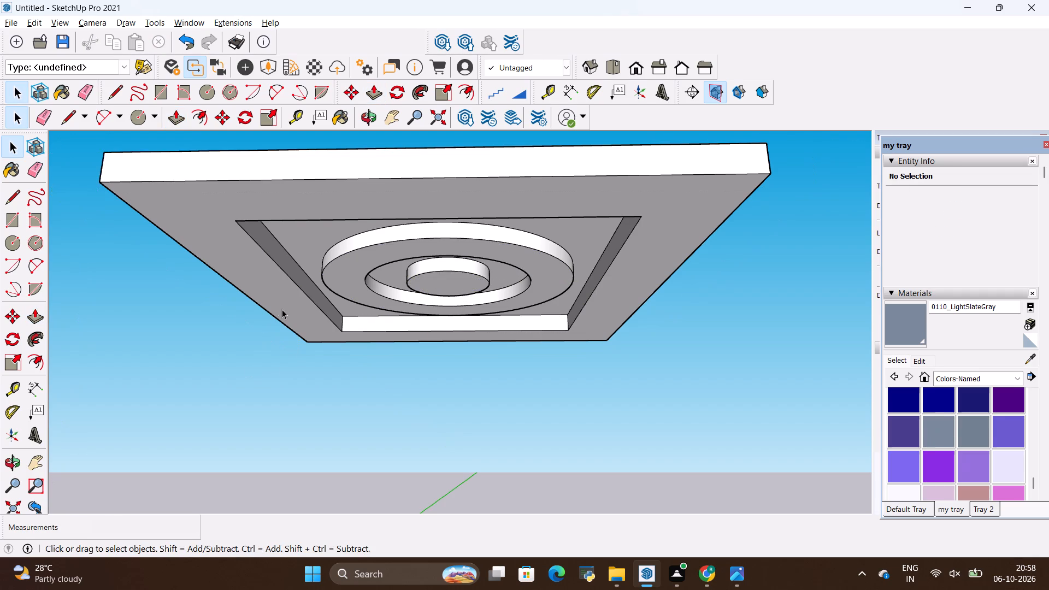
Reopen the panel group, push the border face back up 2" level with the ring, and leave the group.
double_click(297, 322)
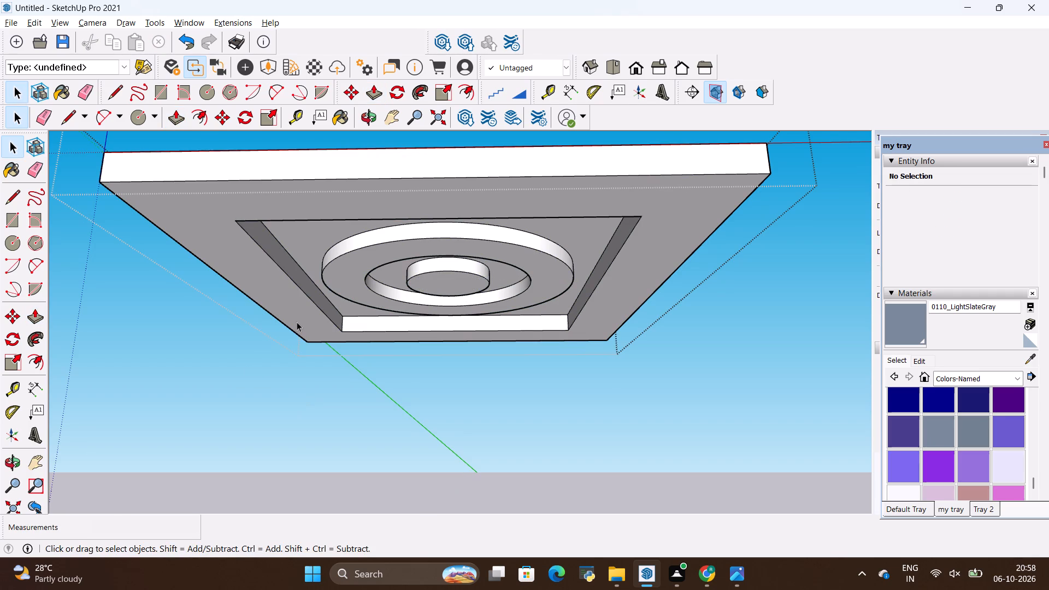
key(p)
click(305, 308)
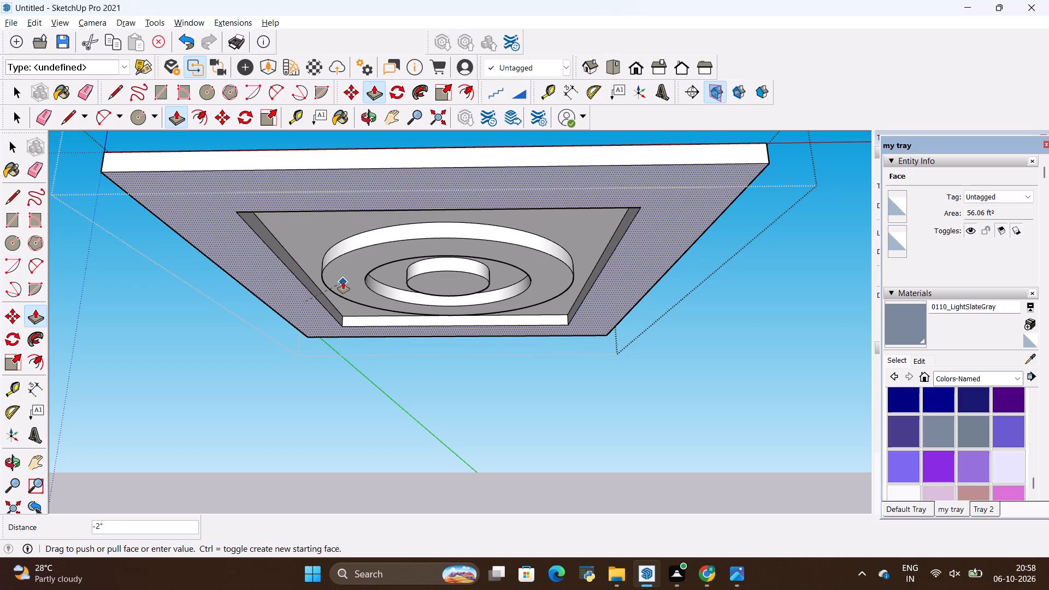
click(343, 282)
key(space)
click(226, 392)
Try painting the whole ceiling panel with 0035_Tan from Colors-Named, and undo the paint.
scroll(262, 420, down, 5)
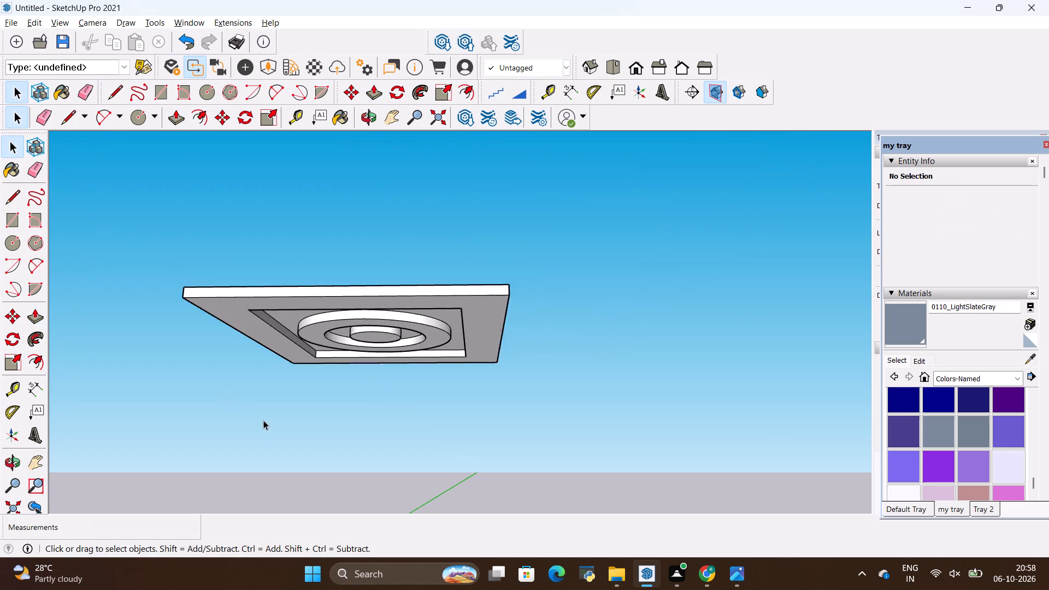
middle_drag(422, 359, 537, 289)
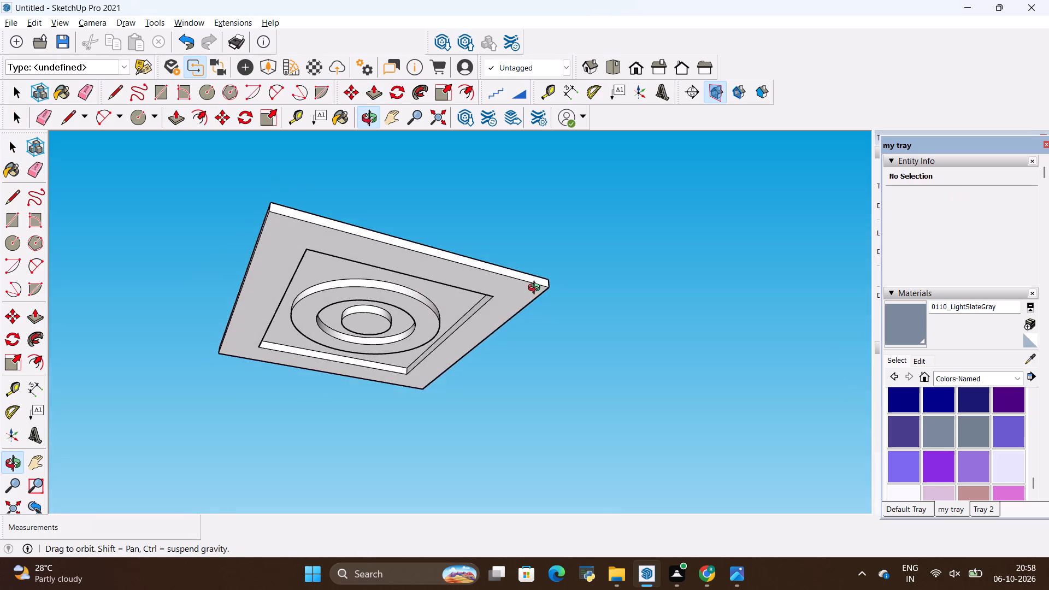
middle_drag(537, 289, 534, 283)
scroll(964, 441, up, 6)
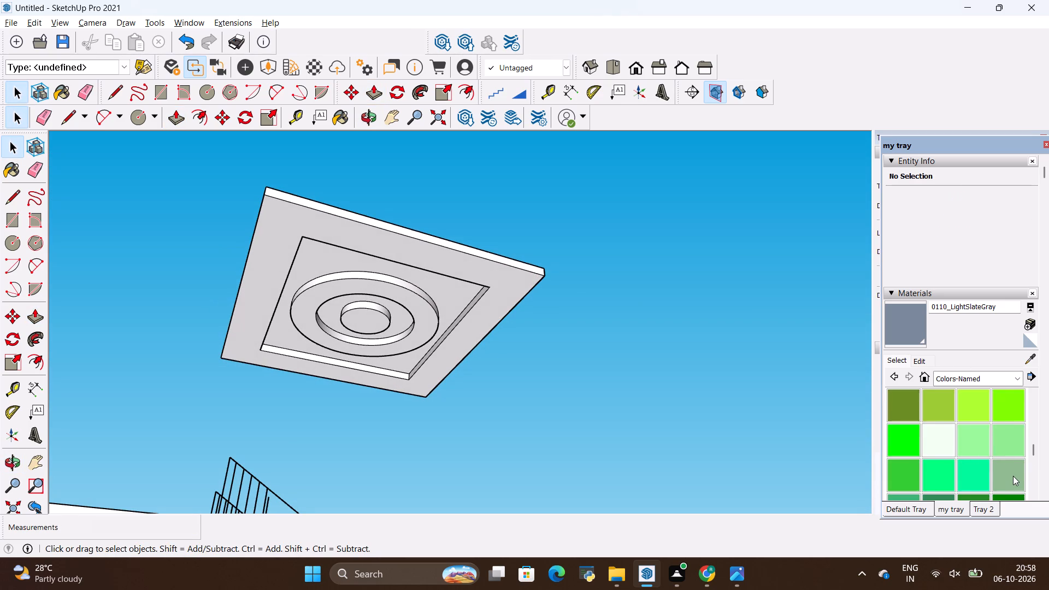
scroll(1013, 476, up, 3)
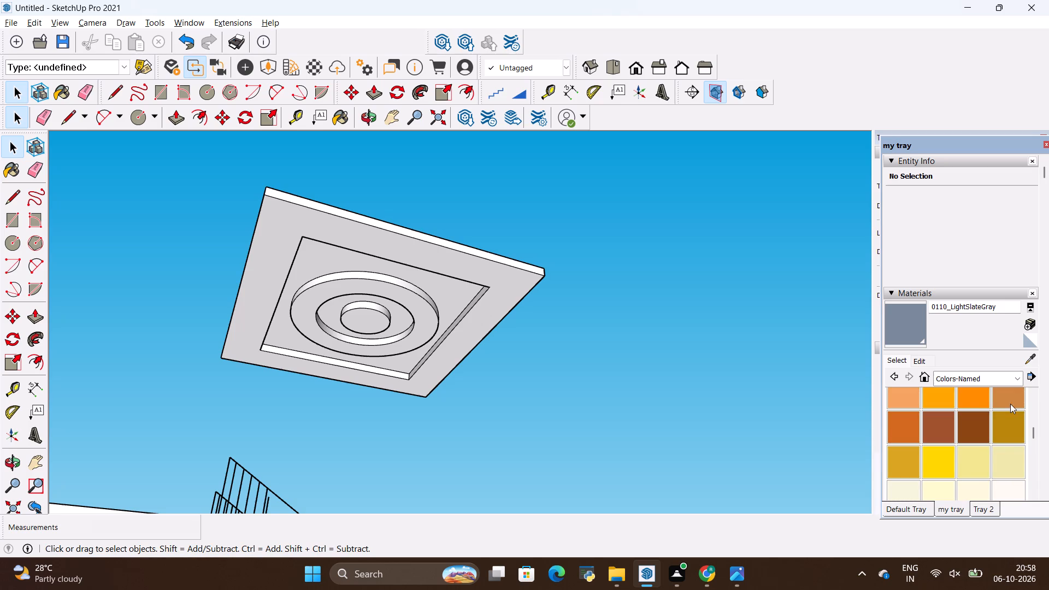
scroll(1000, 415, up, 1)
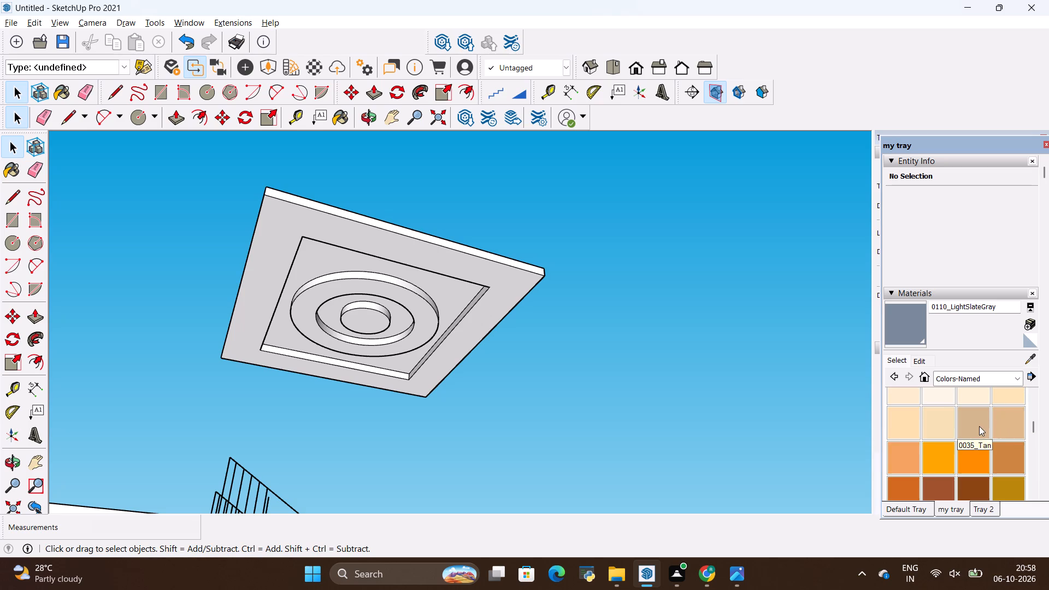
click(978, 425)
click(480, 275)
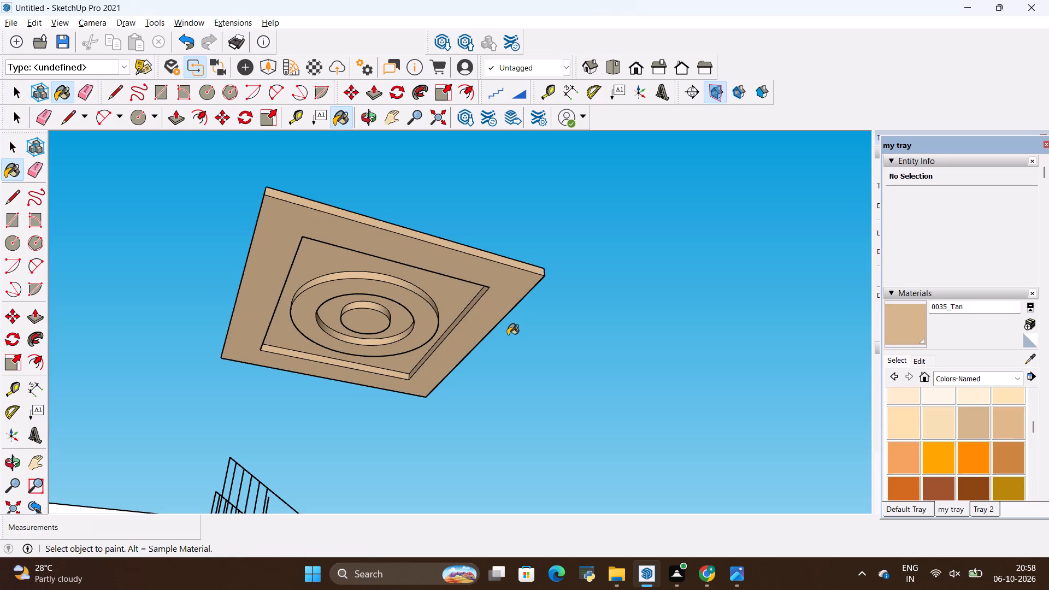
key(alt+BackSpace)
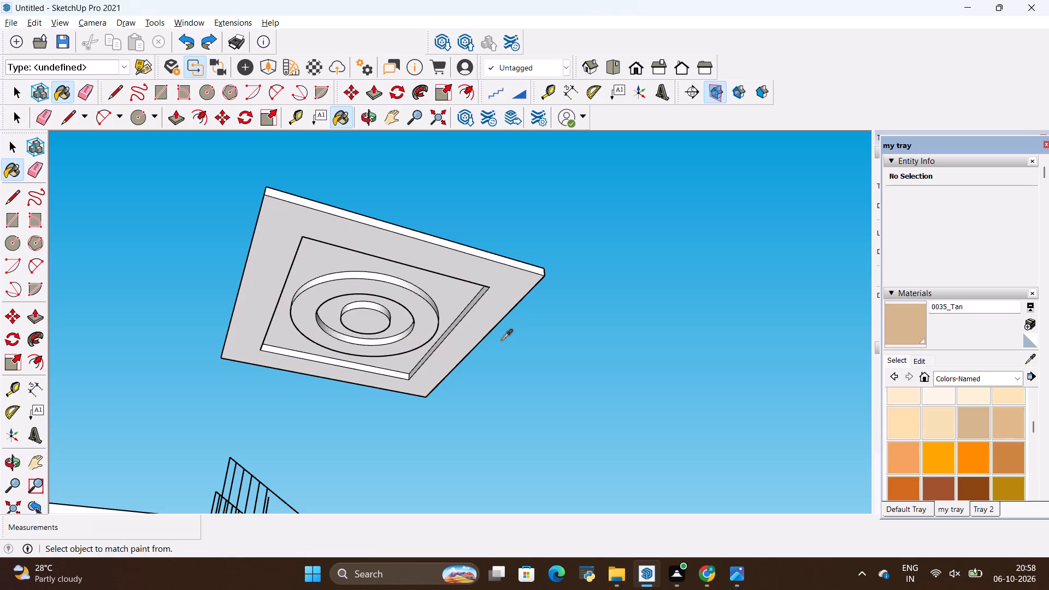
Open the ceiling panel group and paint the outer border face and circular ring with 0110_LightSlateGray from Colors-Named.
key(space)
double_click(481, 319)
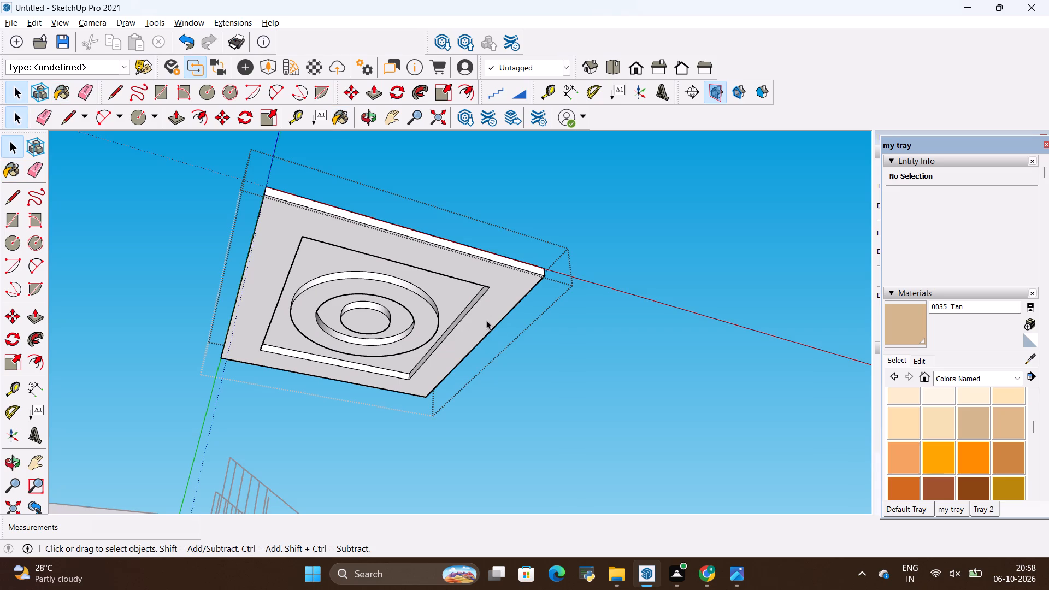
scroll(977, 434, up, 2)
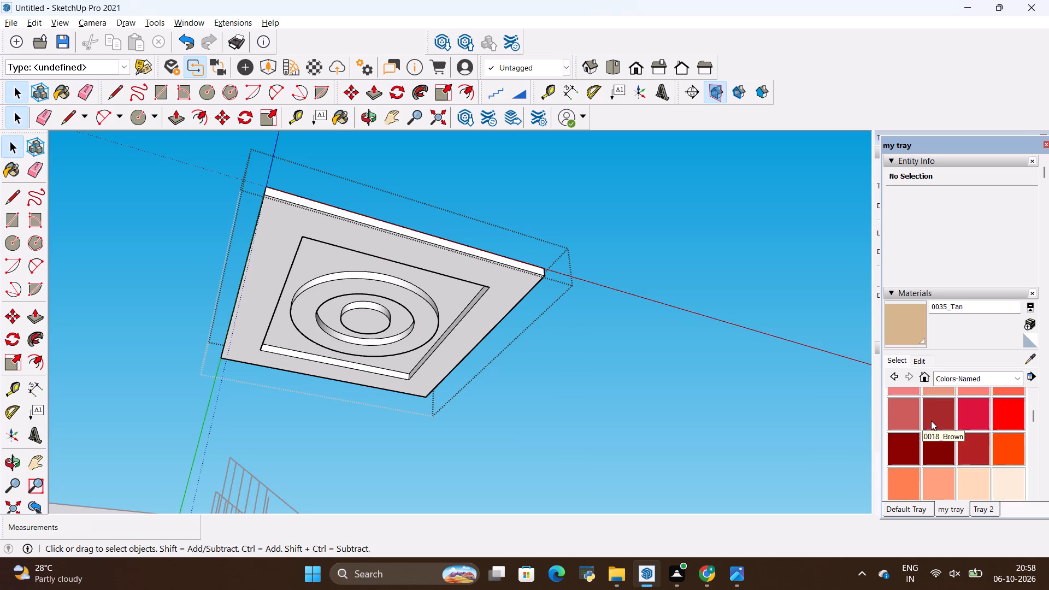
scroll(935, 421, up, 2)
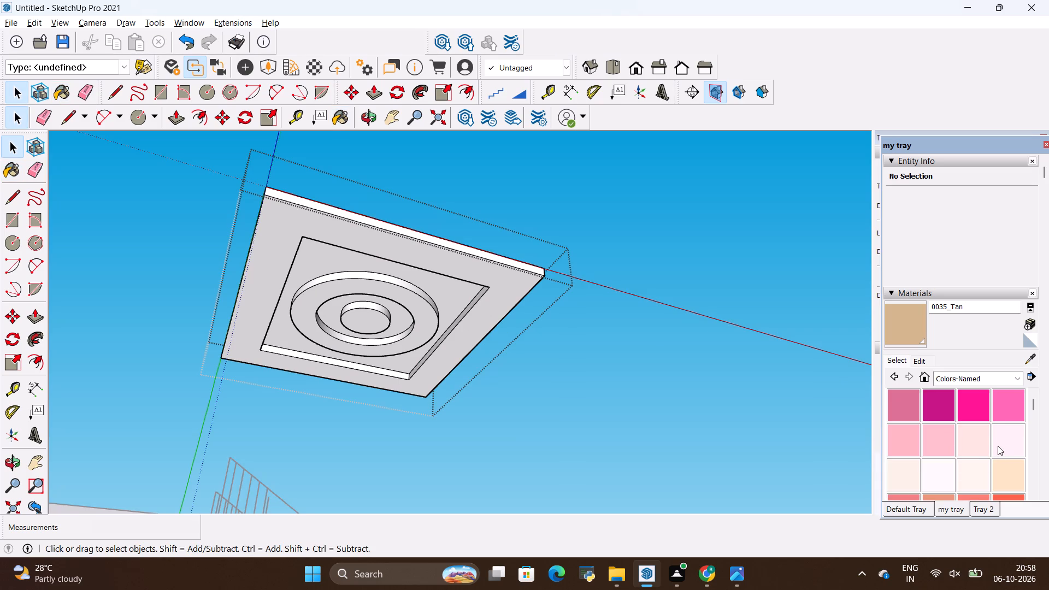
scroll(977, 446, up, 1)
scroll(930, 424, down, 16)
scroll(935, 433, up, 1)
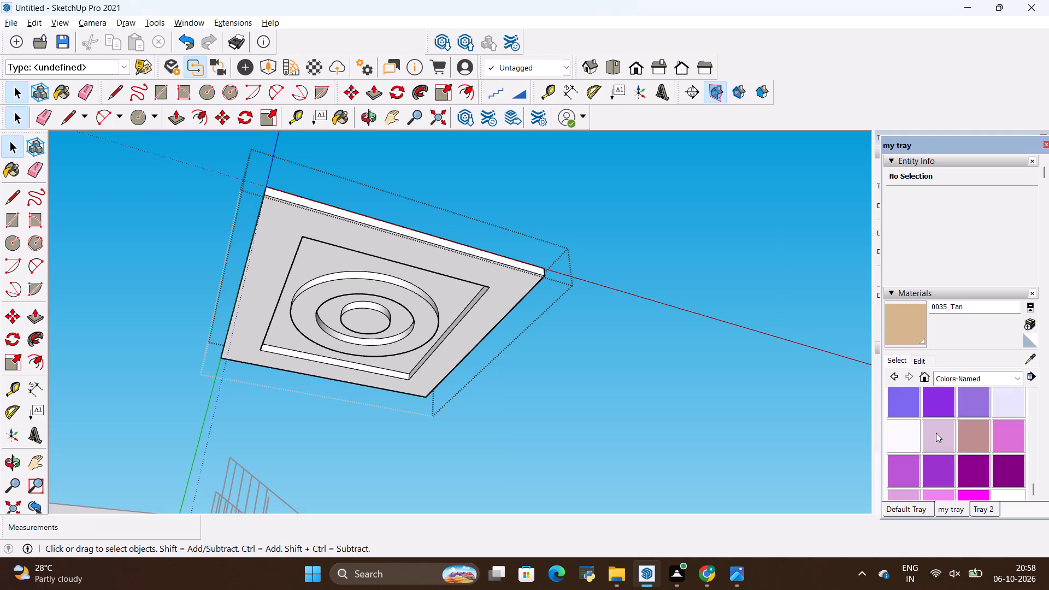
scroll(936, 433, up, 1)
click(938, 436)
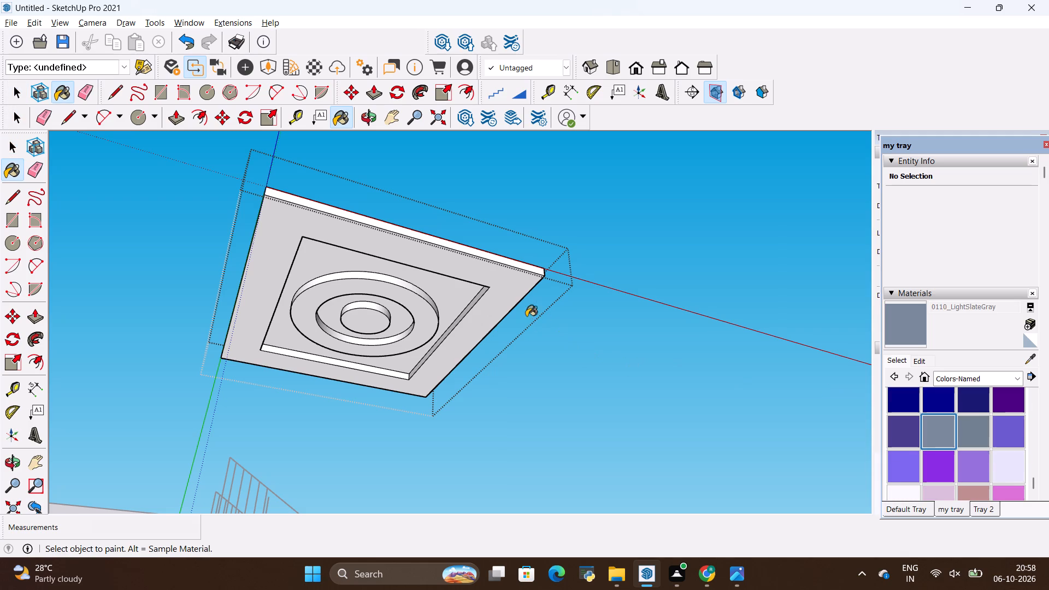
click(514, 298)
scroll(439, 327, up, 4)
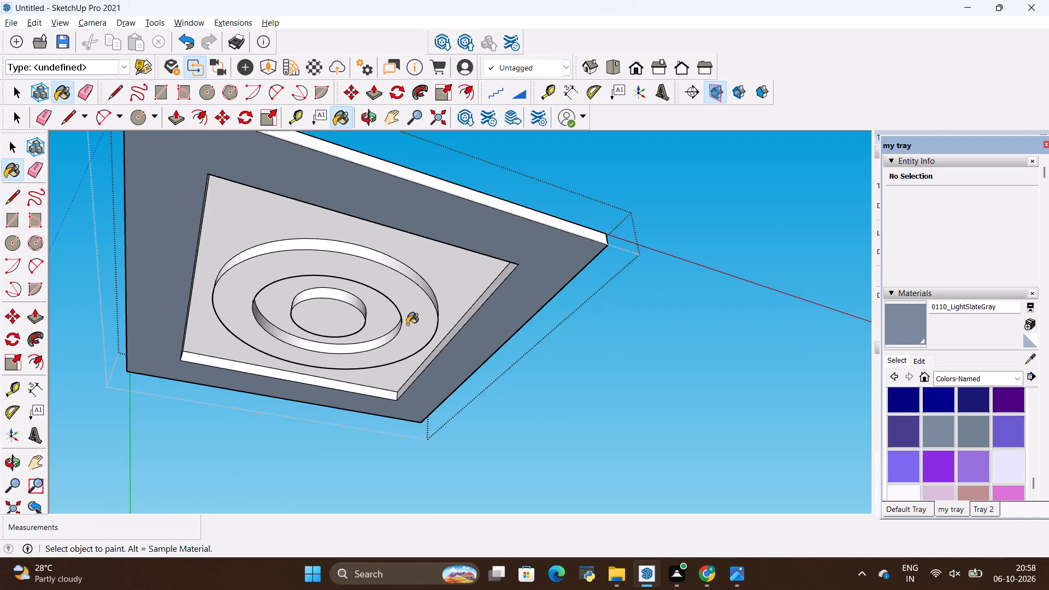
click(407, 324)
Paint the recessed face around the ring and the recess between ring and central disc with 0119_RosyBrown.
scroll(963, 443, down, 2)
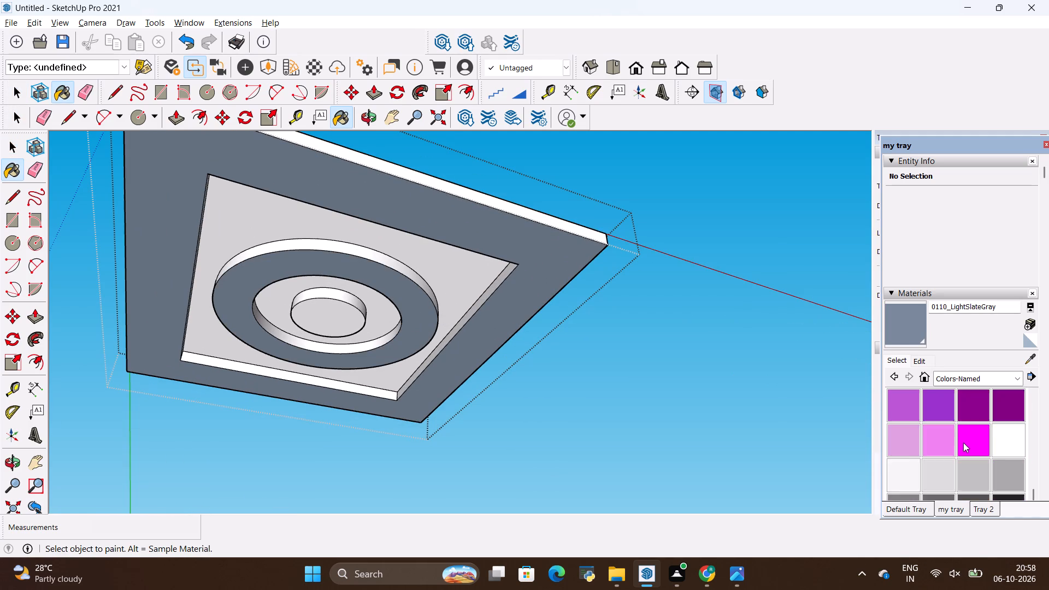
scroll(966, 440, up, 1)
click(970, 436)
click(465, 278)
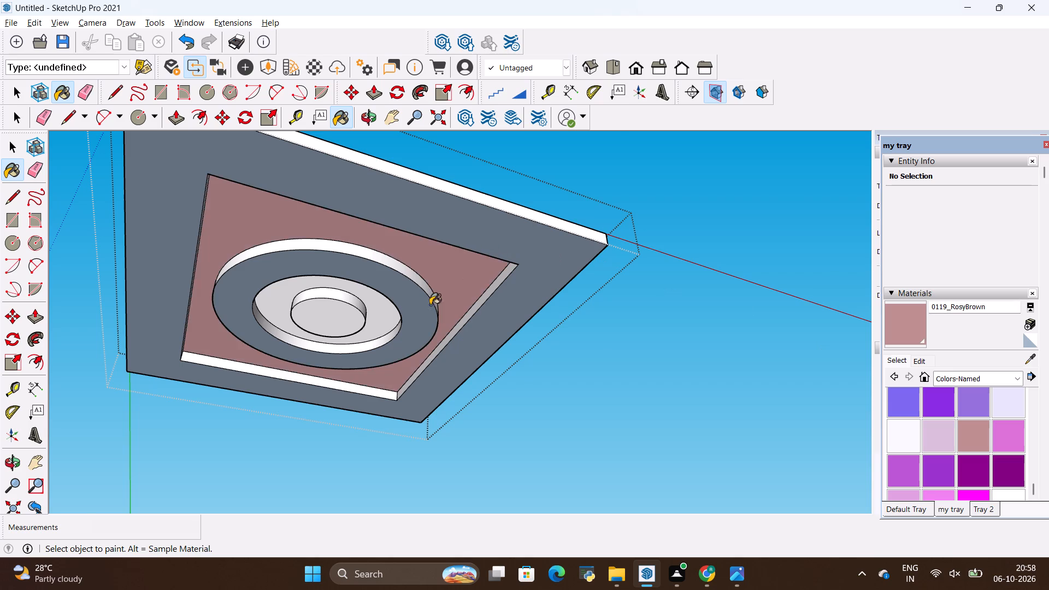
scroll(369, 317, up, 3)
click(379, 311)
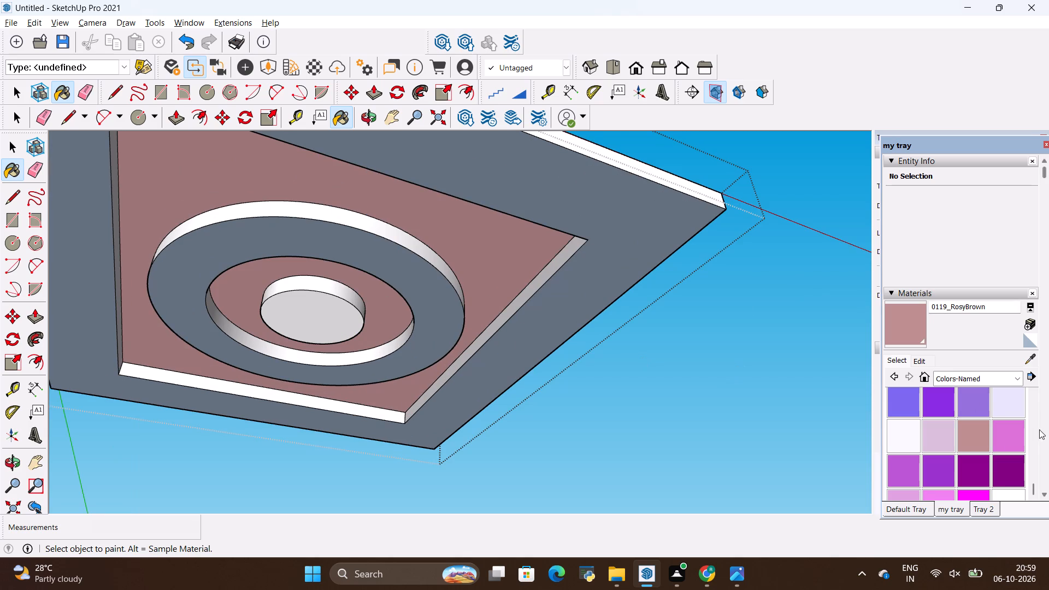
Paint the central disc with 0118_Thistle and leave the panel group.
click(942, 426)
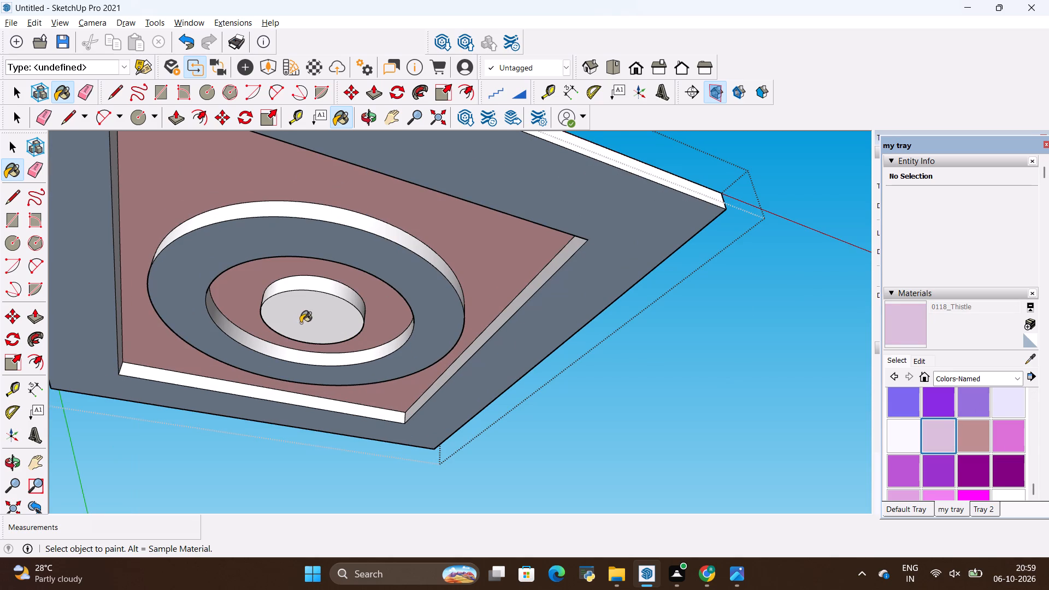
click(300, 323)
scroll(343, 411, down, 6)
middle_drag(346, 406, 387, 334)
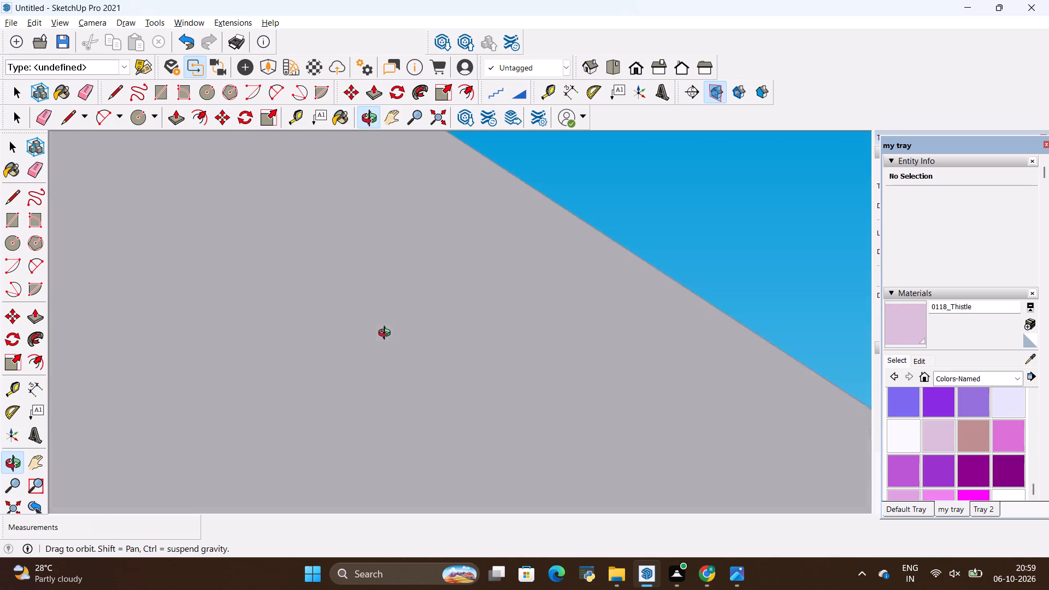
middle_drag(387, 334, 347, 379)
scroll(345, 348, up, 3)
middle_drag(410, 363, 352, 383)
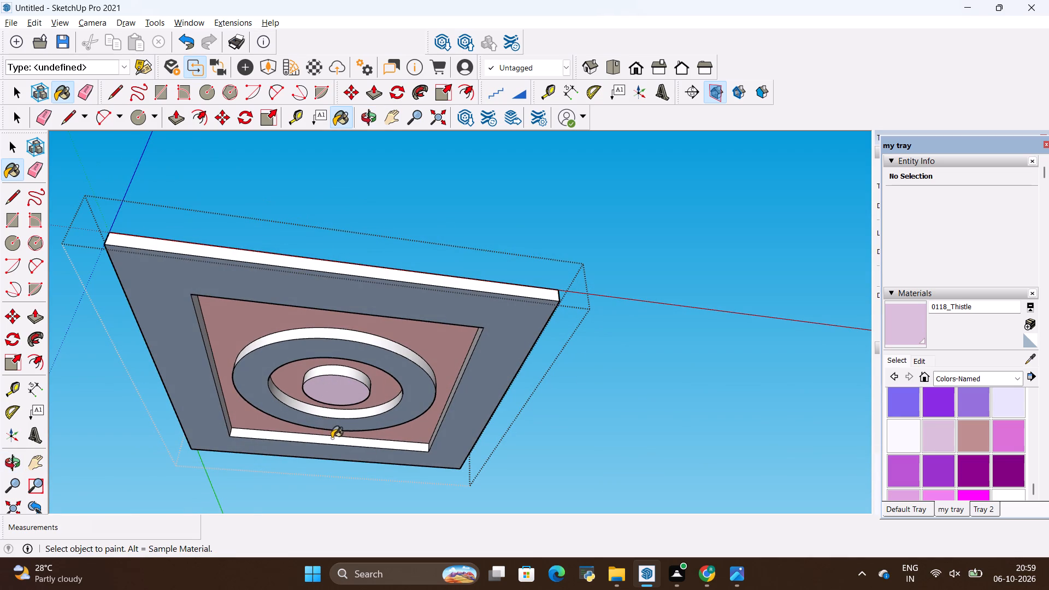
scroll(332, 418, down, 4)
key(space)
click(540, 429)
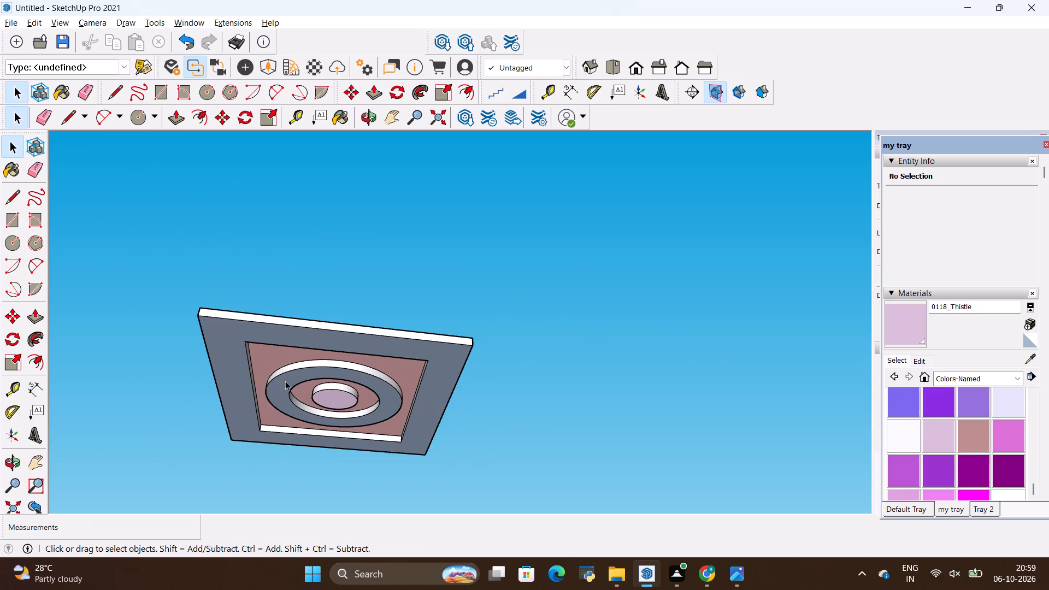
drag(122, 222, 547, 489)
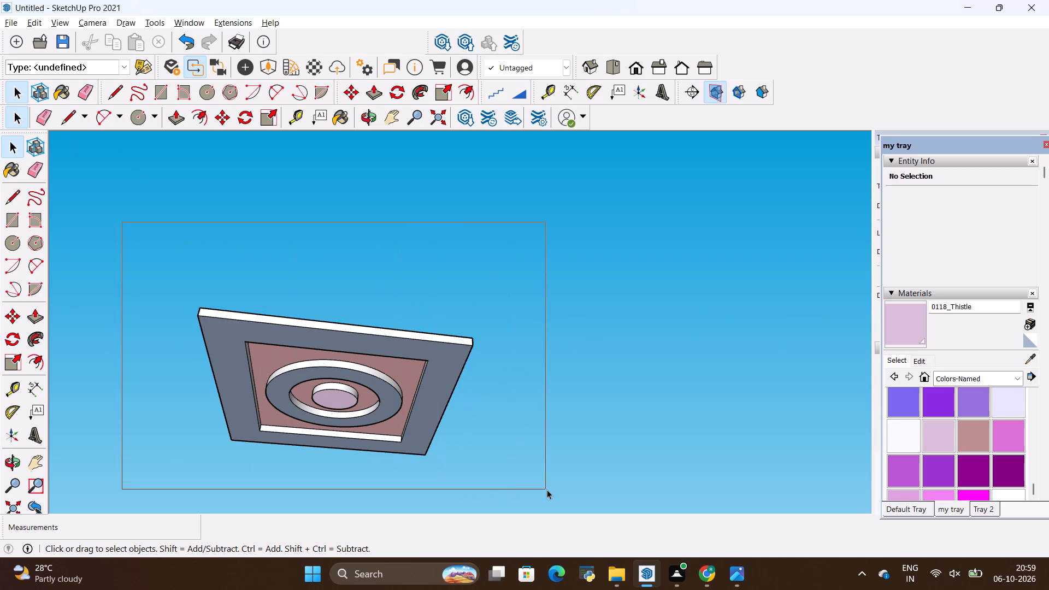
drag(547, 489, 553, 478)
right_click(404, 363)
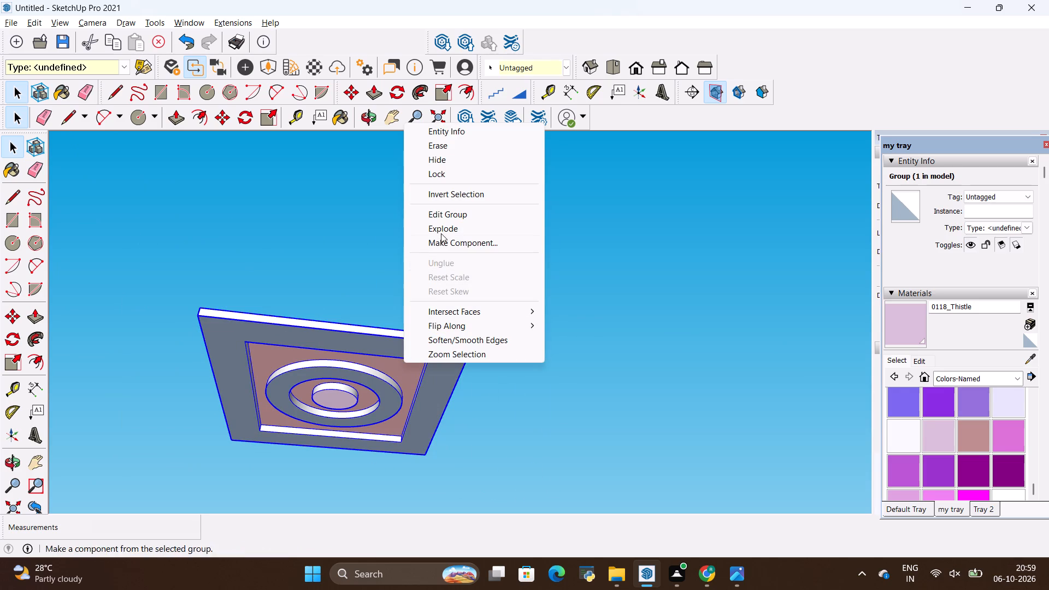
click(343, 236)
Move the painted ceiling panel straight down 12' 1 7/16" onto the room beside the staircase, snapping its corner to the wall corner.
middle_drag(535, 343, 518, 459)
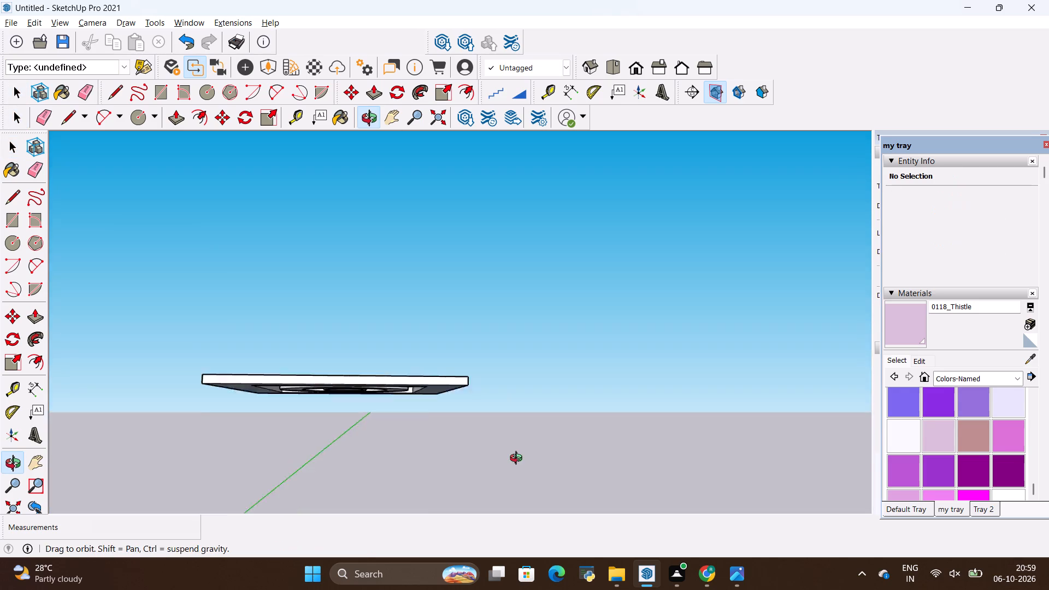
middle_drag(518, 459, 509, 482)
scroll(400, 356, down, 10)
middle_drag(437, 335, 406, 447)
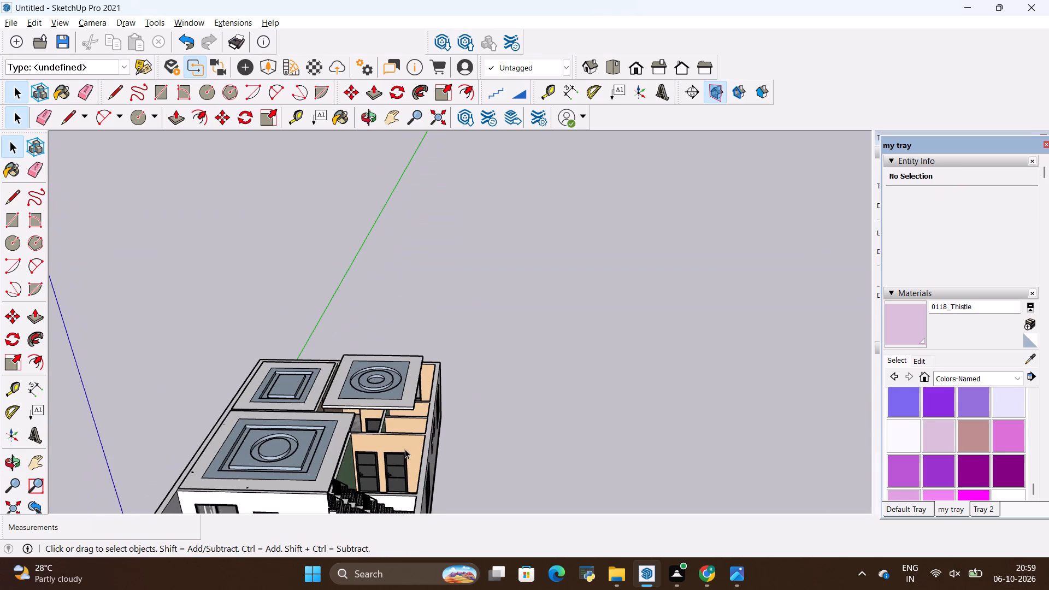
key(m)
key(space)
click(406, 397)
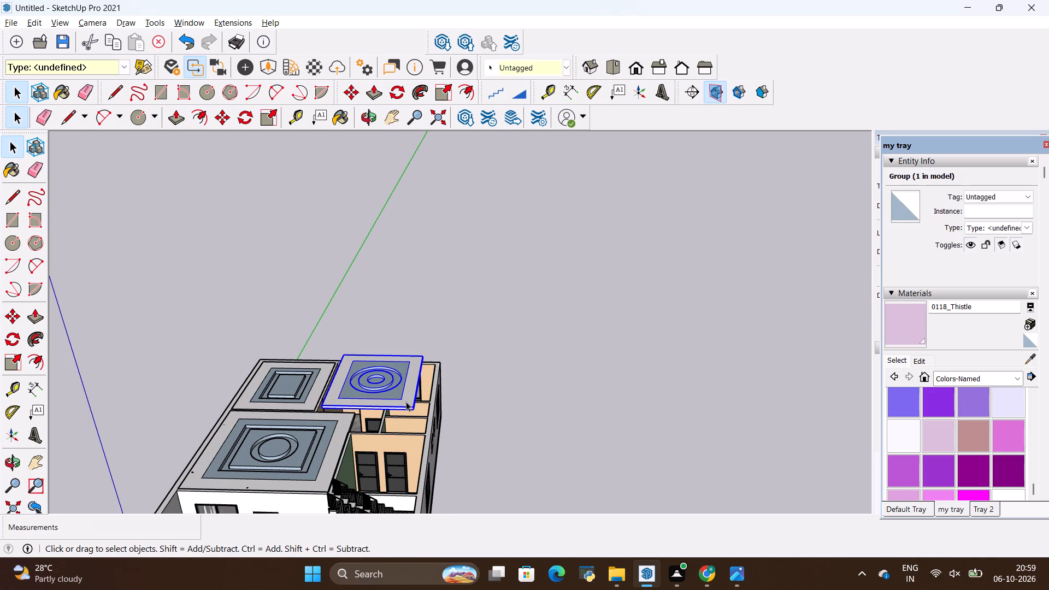
key(m)
scroll(400, 427, up, 7)
click(426, 394)
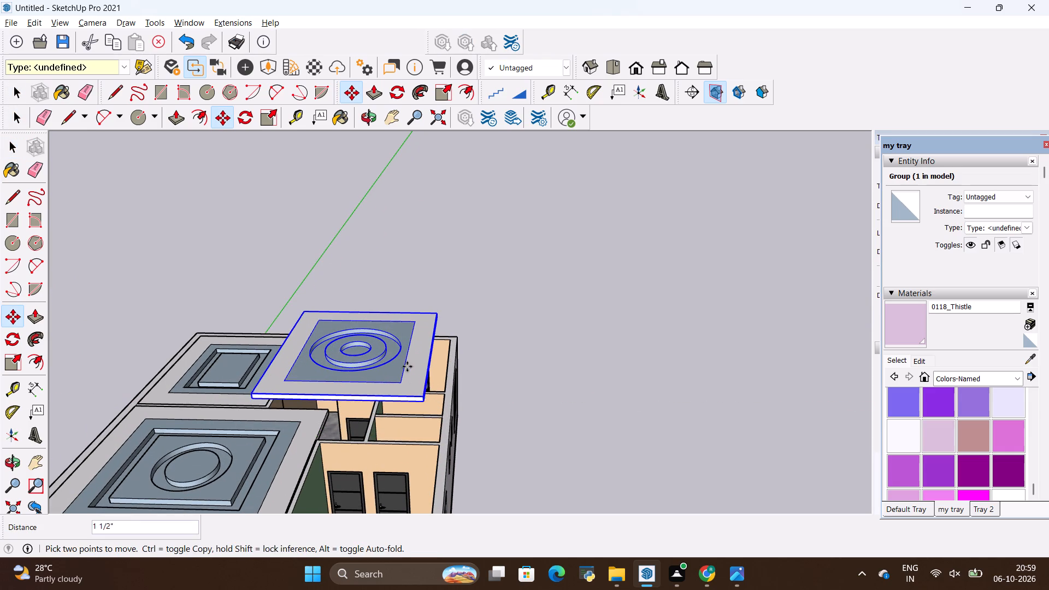
scroll(393, 329, down, 18)
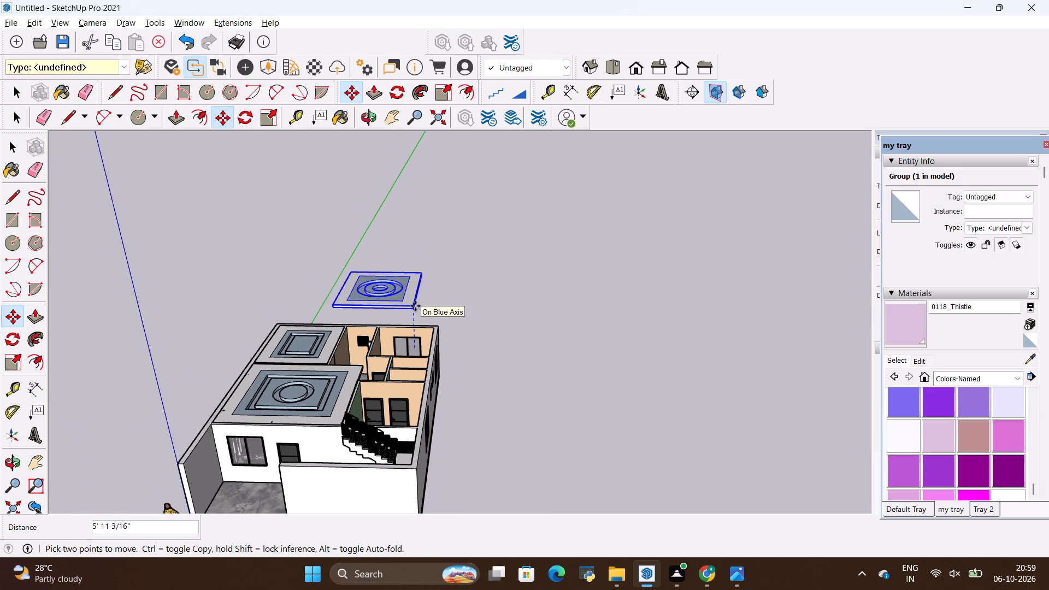
scroll(415, 306, down, 2)
scroll(412, 379, up, 10)
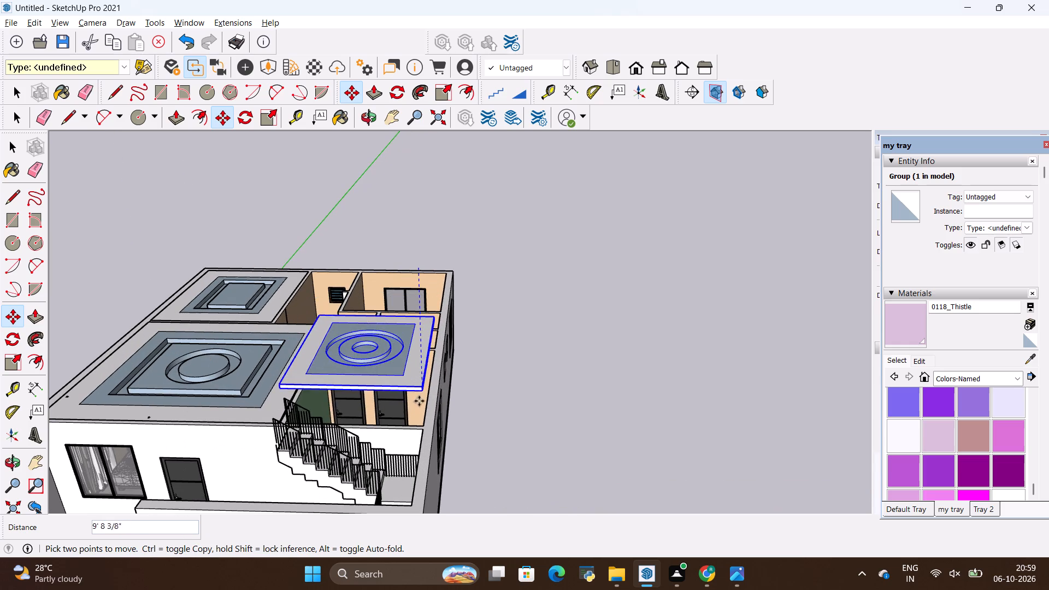
scroll(418, 425, up, 12)
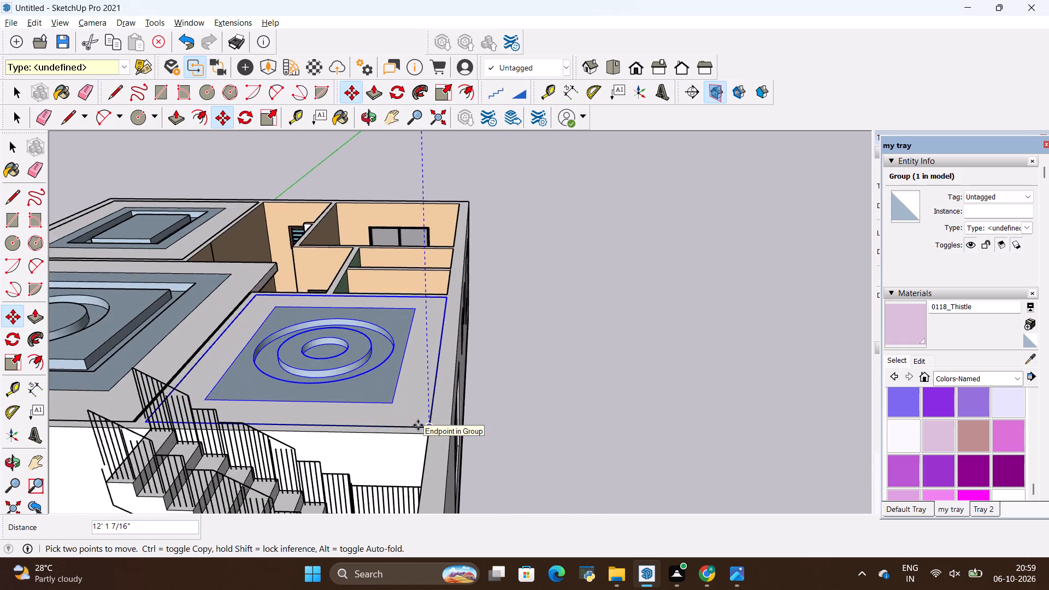
scroll(418, 427, up, 1)
click(430, 426)
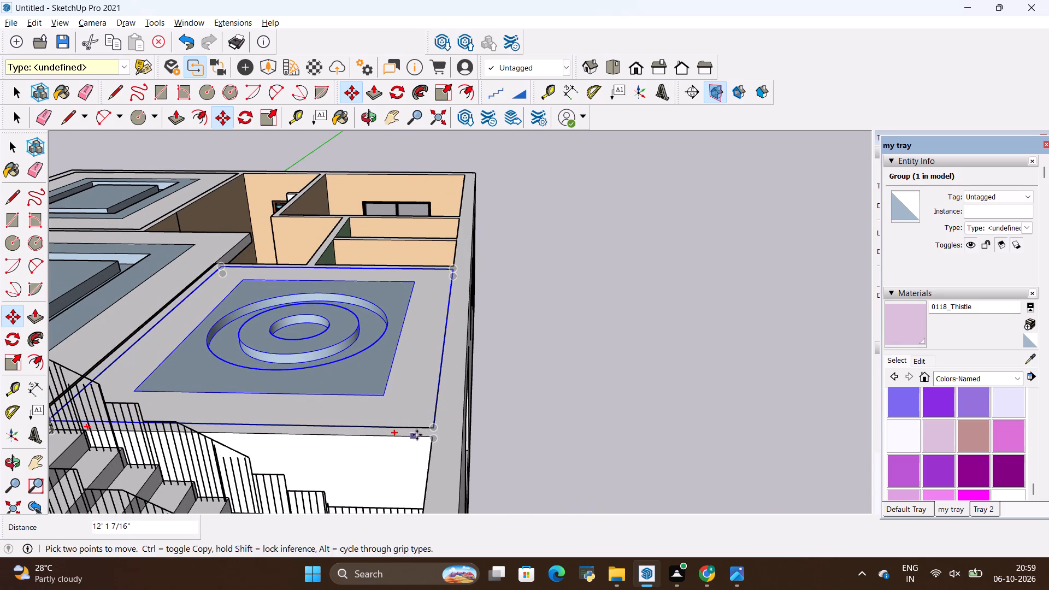
key(space)
click(491, 422)
Examine the placed ceiling panels and the rooms still open from above, viewing the building from several sides.
middle_drag(367, 404, 553, 421)
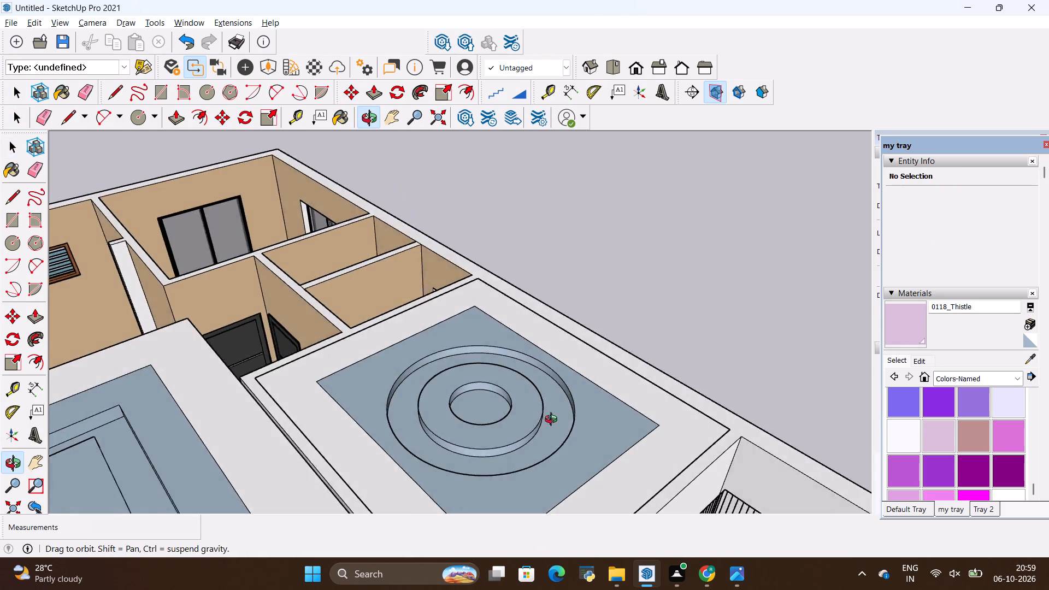
middle_drag(553, 421, 518, 458)
scroll(428, 359, down, 6)
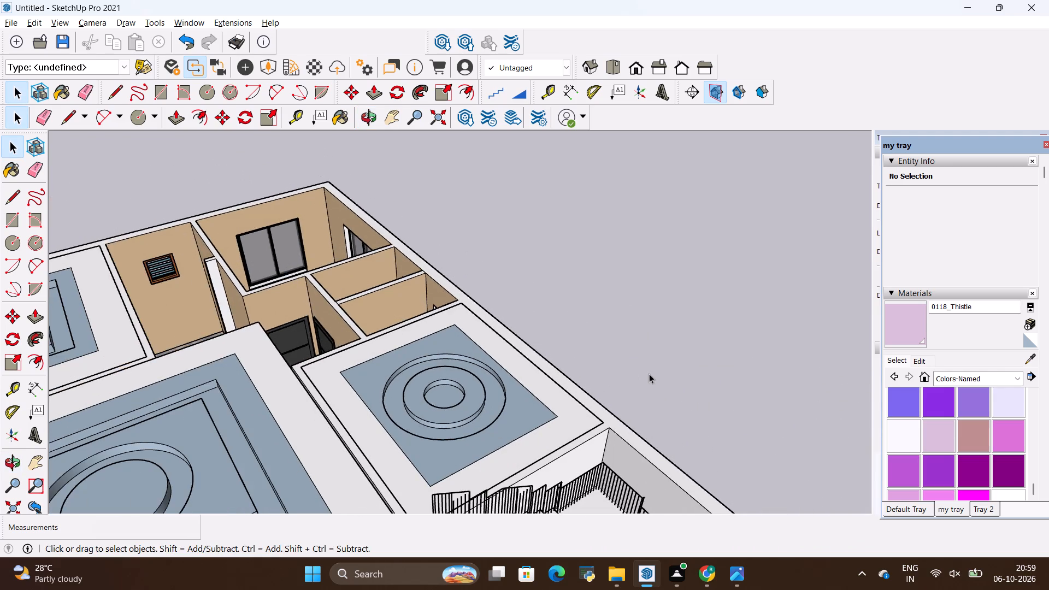
middle_drag(649, 375, 403, 527)
scroll(422, 240, up, 7)
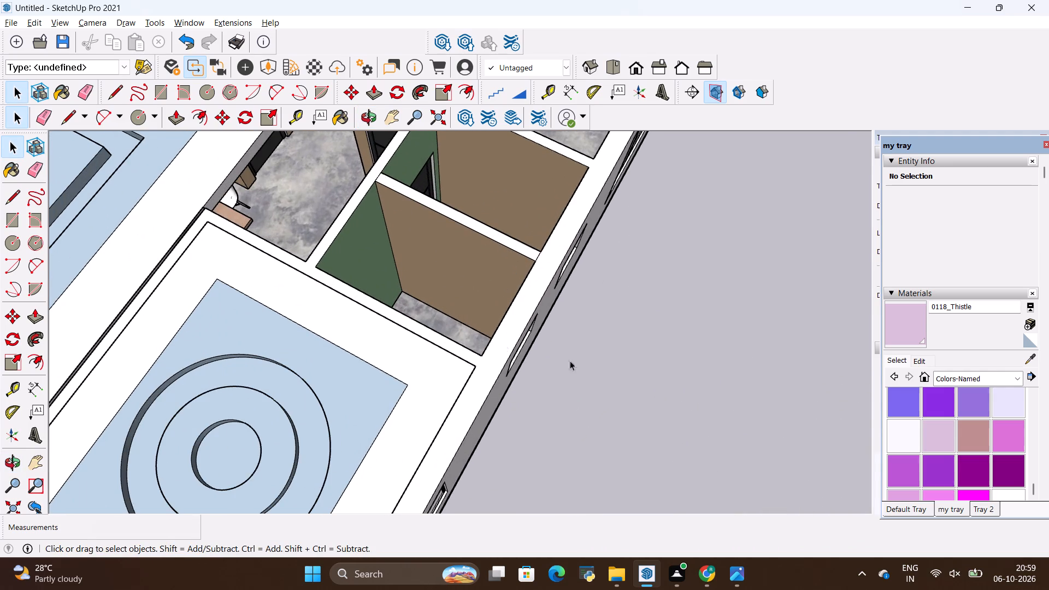
middle_drag(596, 365, 320, 312)
scroll(341, 376, down, 5)
scroll(391, 385, down, 5)
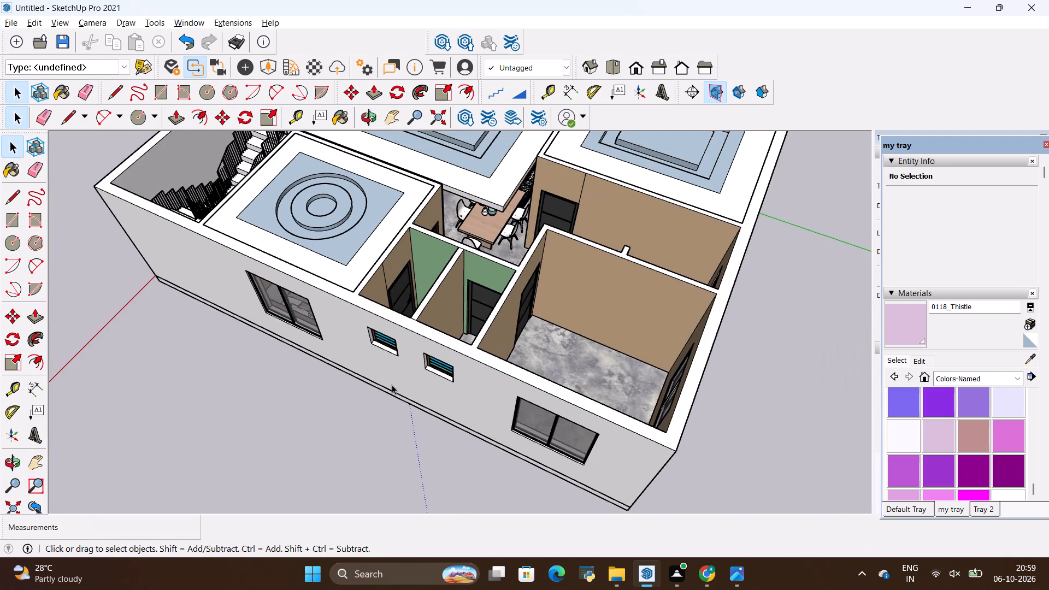
middle_drag(347, 403, 756, 428)
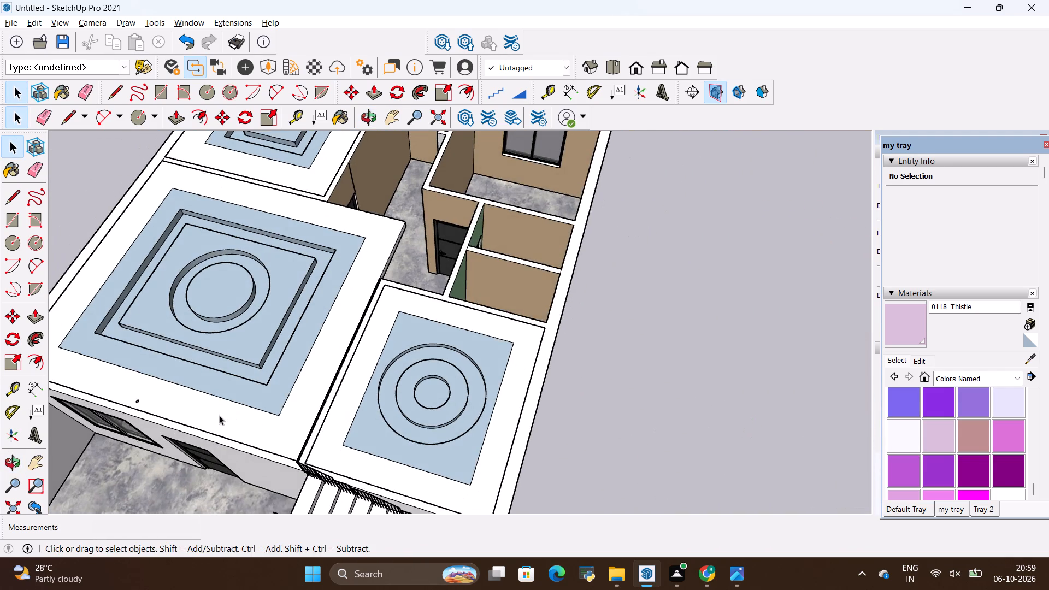
scroll(219, 415, down, 1)
middle_drag(219, 415, 637, 295)
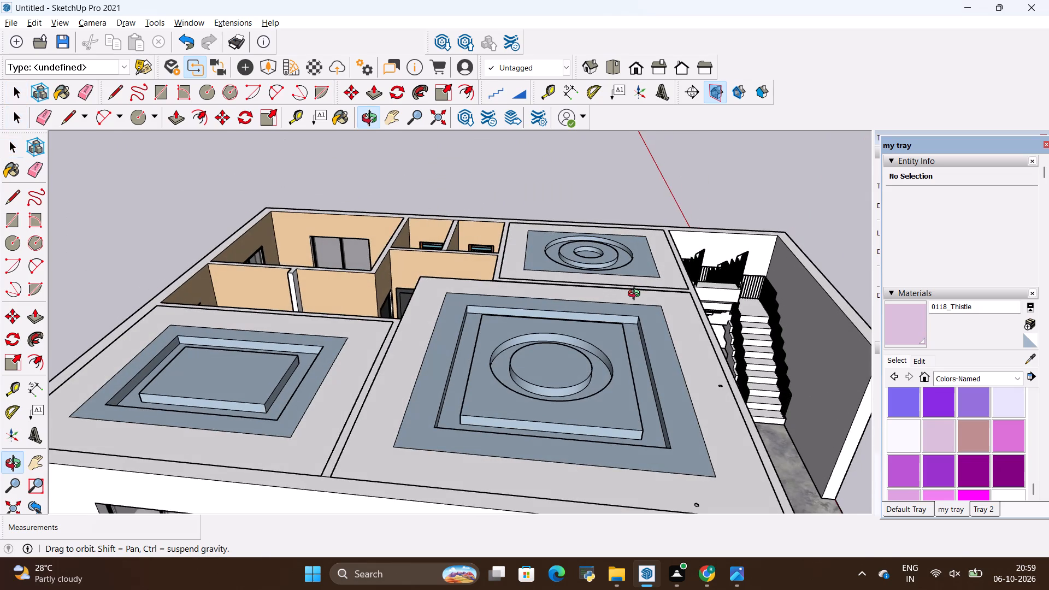
middle_drag(637, 295, 510, 417)
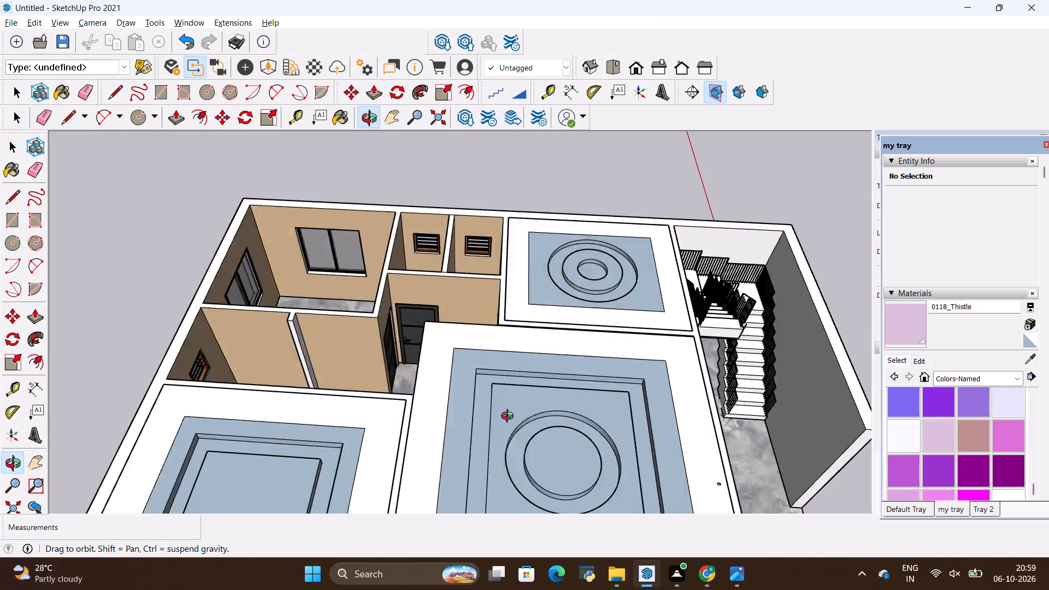
middle_drag(510, 417, 167, 410)
middle_drag(611, 335, 500, 243)
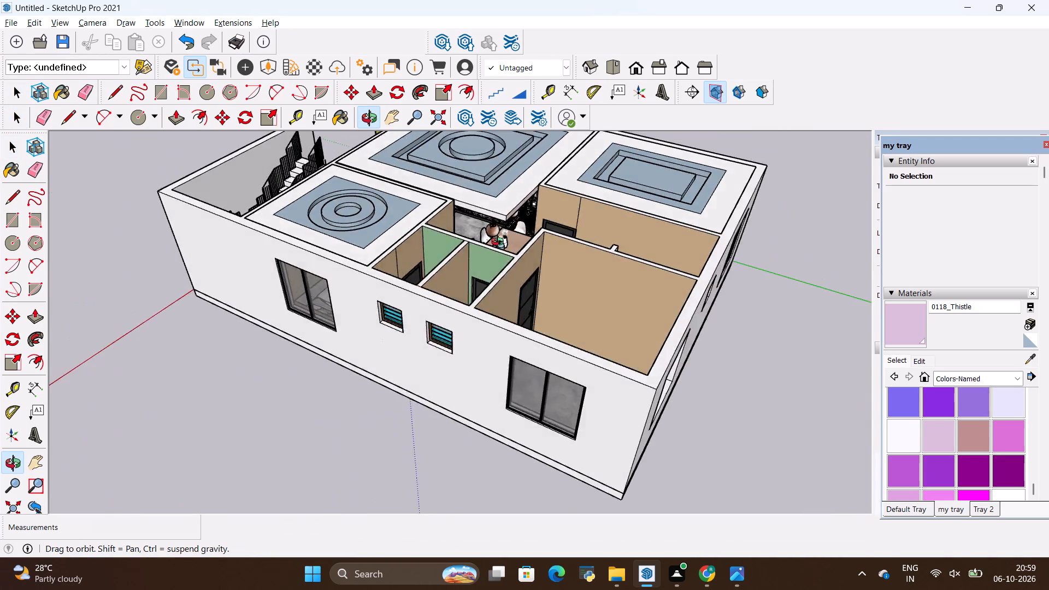
middle_drag(500, 243, 880, 326)
middle_drag(452, 381, 459, 361)
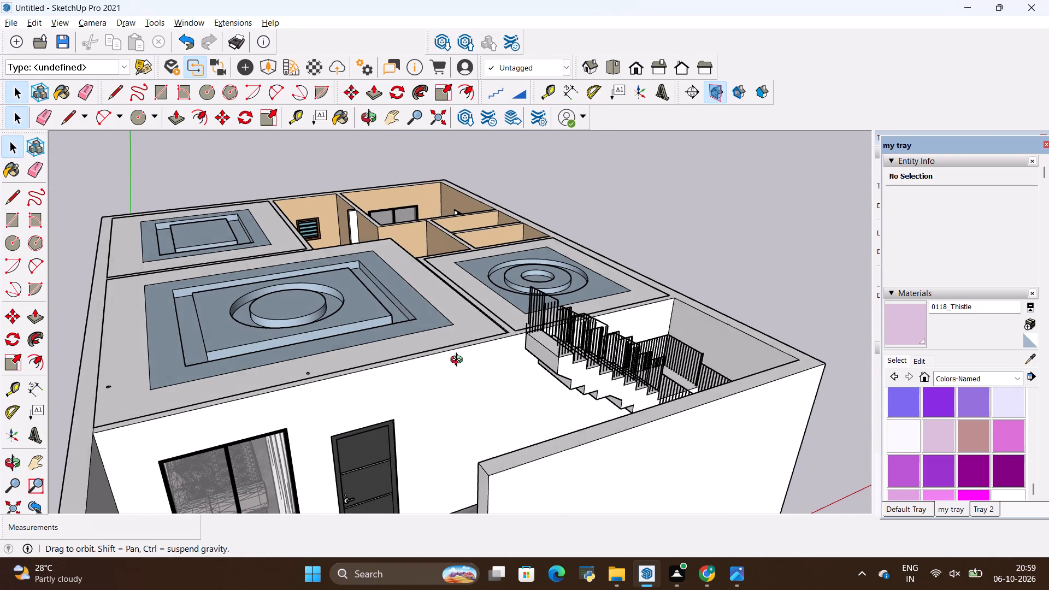
middle_drag(459, 361, 806, 314)
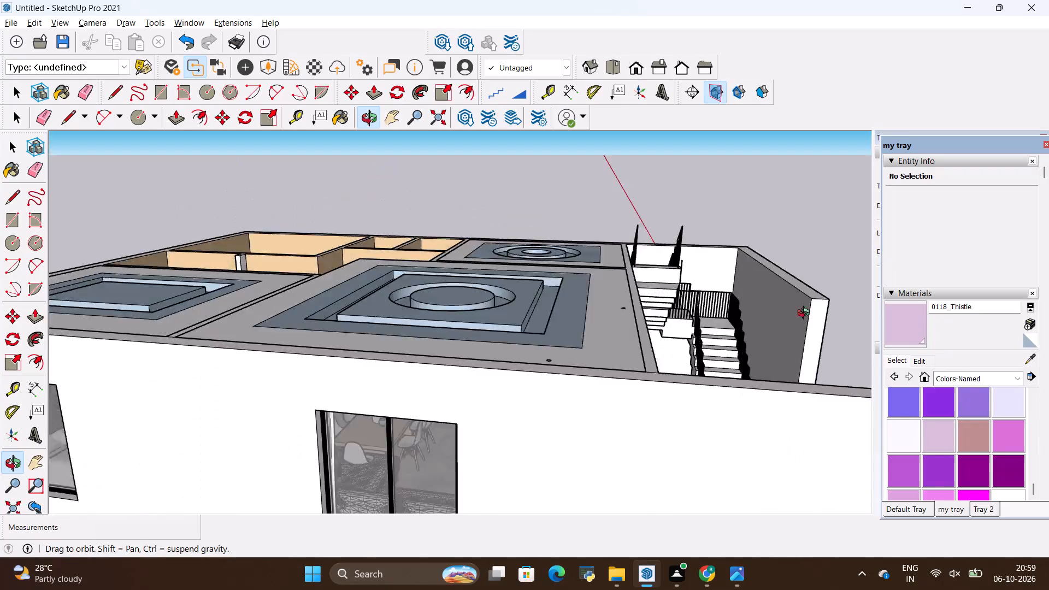
Examine the living and dining interior through the window, including the TV wall, media console, shelving and dining table.
middle_drag(806, 314, 815, 304)
scroll(718, 243, up, 16)
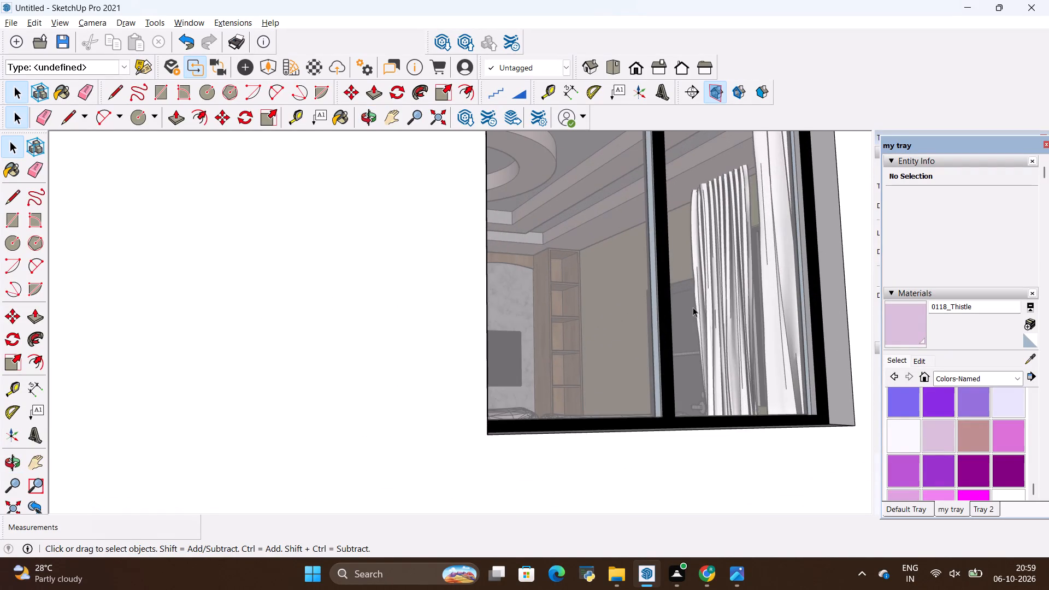
middle_drag(696, 305, 611, 361)
scroll(584, 352, up, 18)
scroll(484, 338, up, 12)
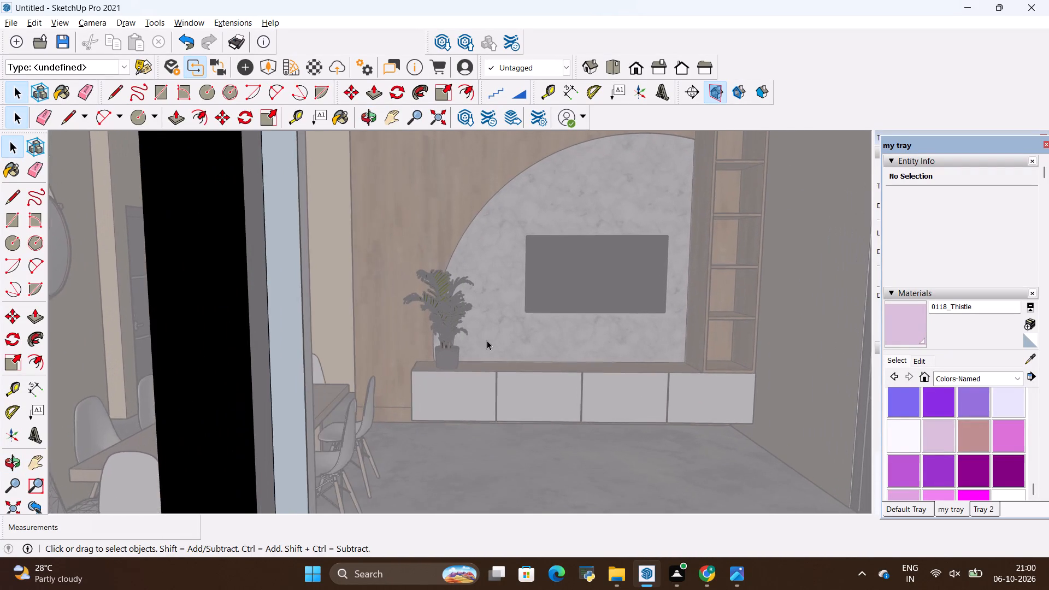
scroll(487, 340, up, 20)
scroll(487, 340, up, 20)
scroll(487, 340, up, 1)
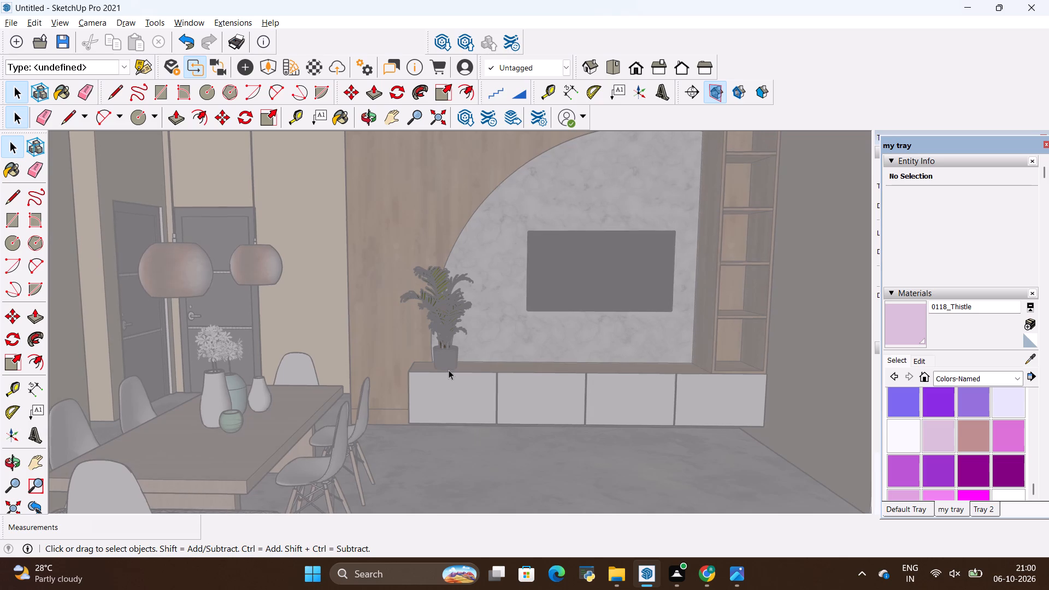
scroll(449, 370, up, 20)
scroll(449, 370, up, 10)
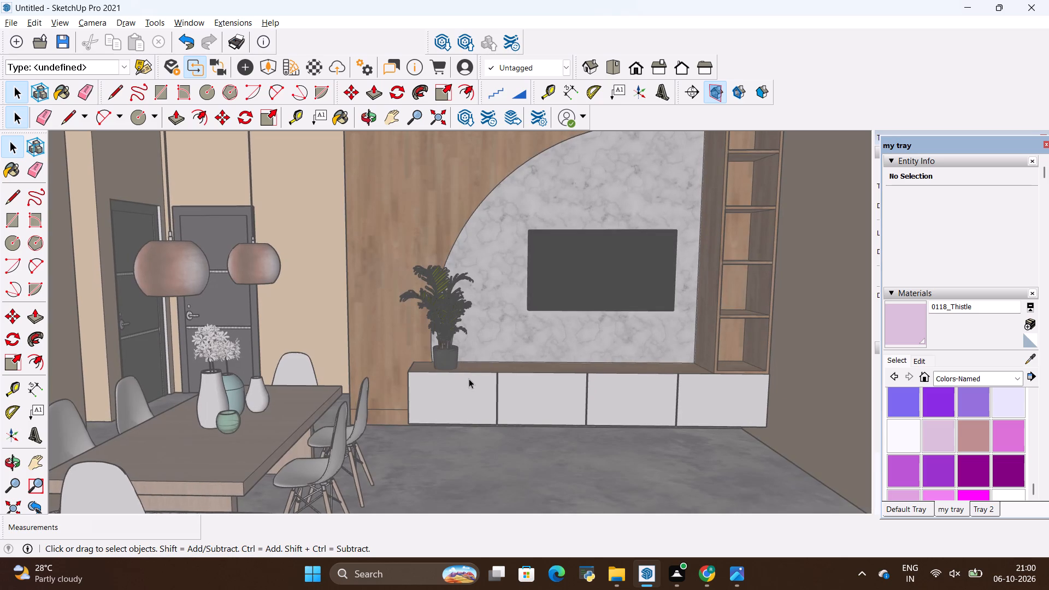
scroll(480, 380, up, 20)
scroll(480, 380, up, 3)
middle_drag(600, 386, 513, 459)
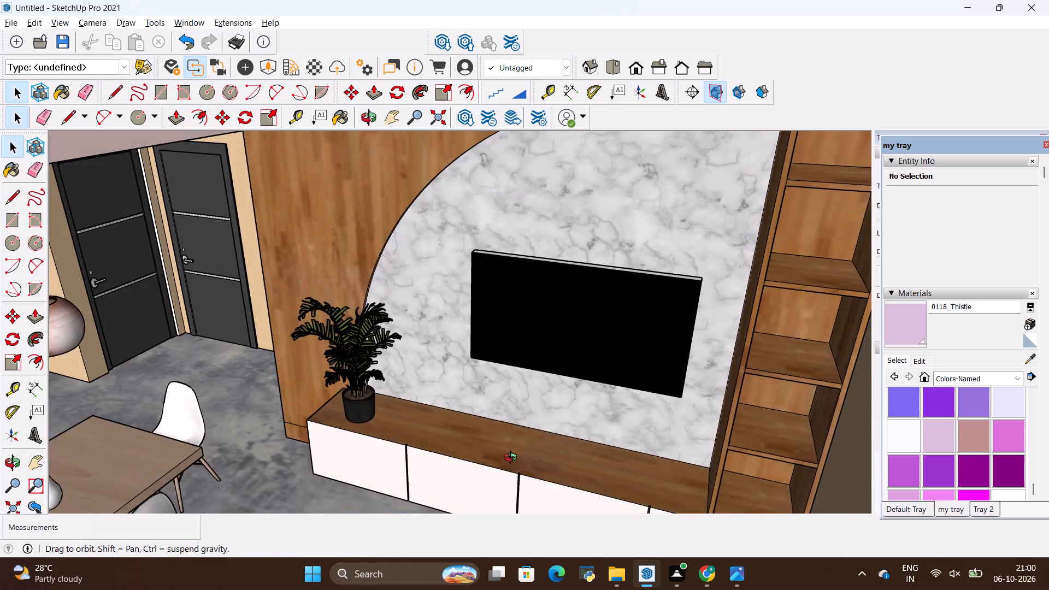
middle_drag(513, 459, 516, 386)
Return outside through the standard front view and examine the whole building, its ceiling panels and open rooms from above and several sides.
scroll(511, 384, down, 13)
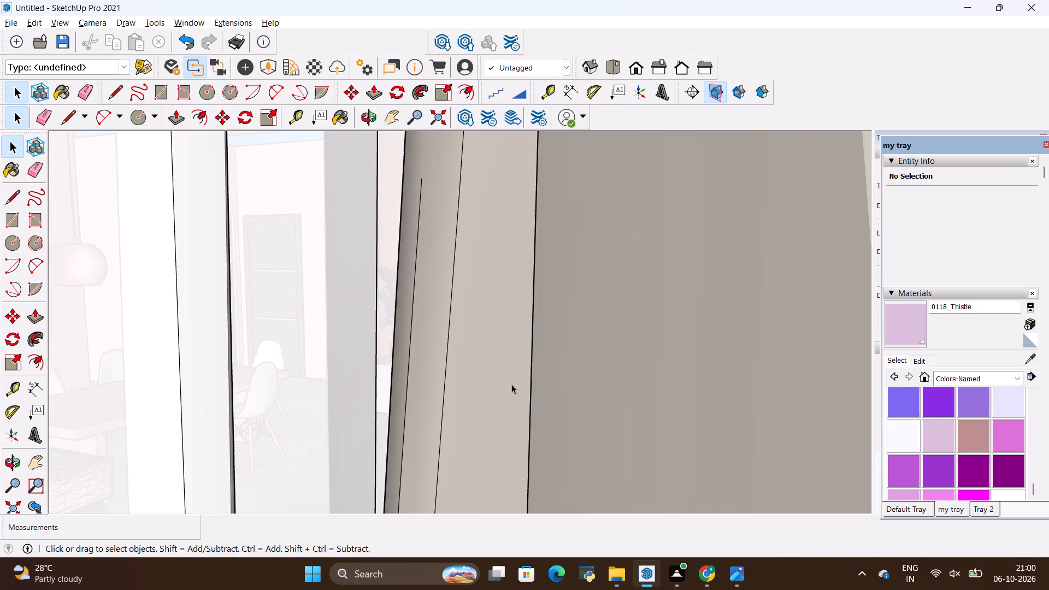
scroll(511, 384, down, 20)
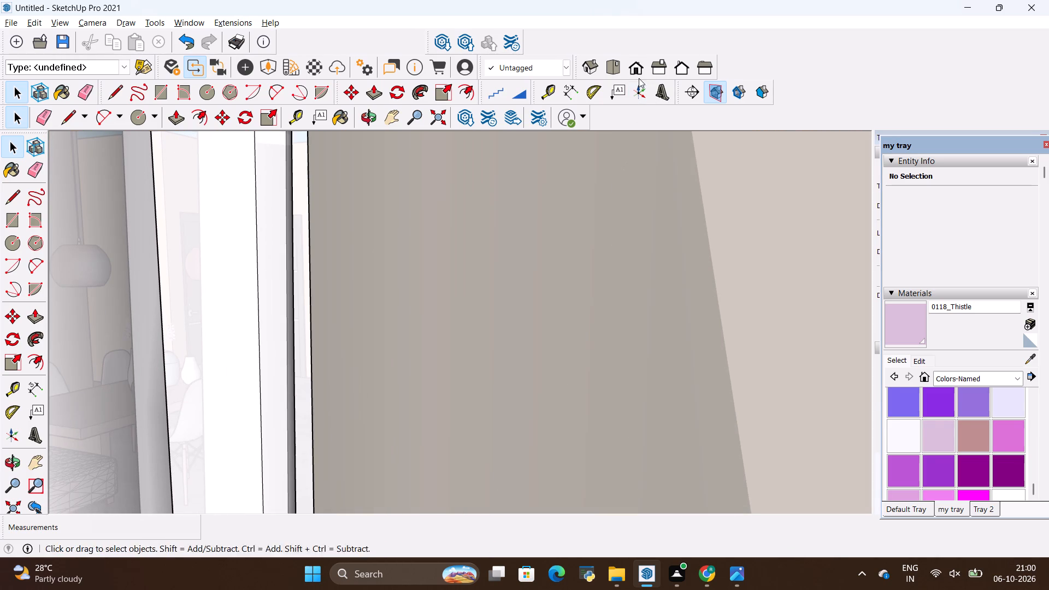
click(637, 74)
scroll(620, 346, down, 12)
middle_drag(627, 307, 646, 422)
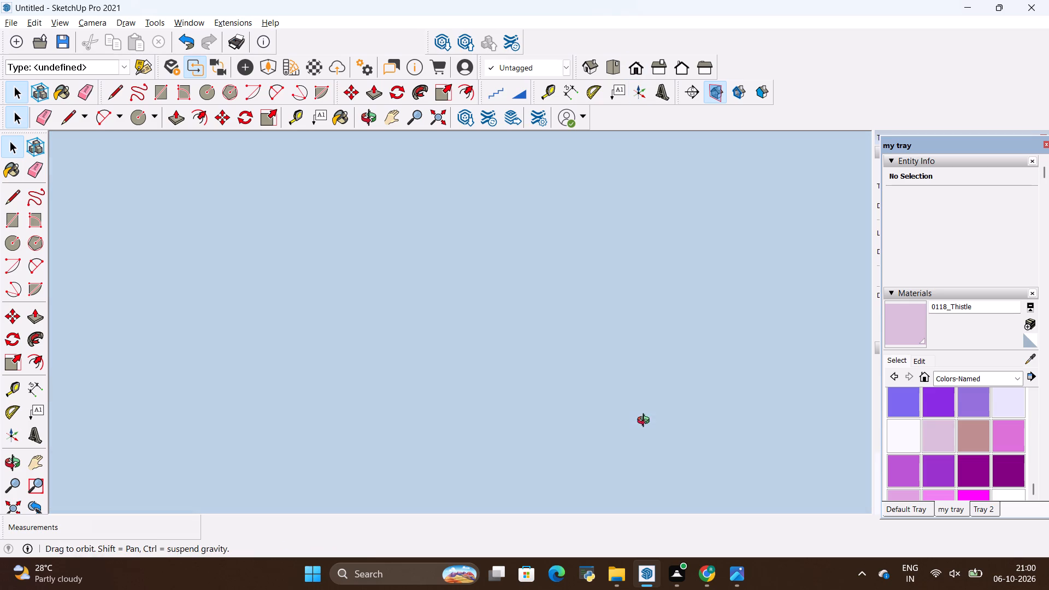
middle_drag(646, 422, 646, 424)
scroll(647, 424, down, 20)
scroll(647, 424, down, 11)
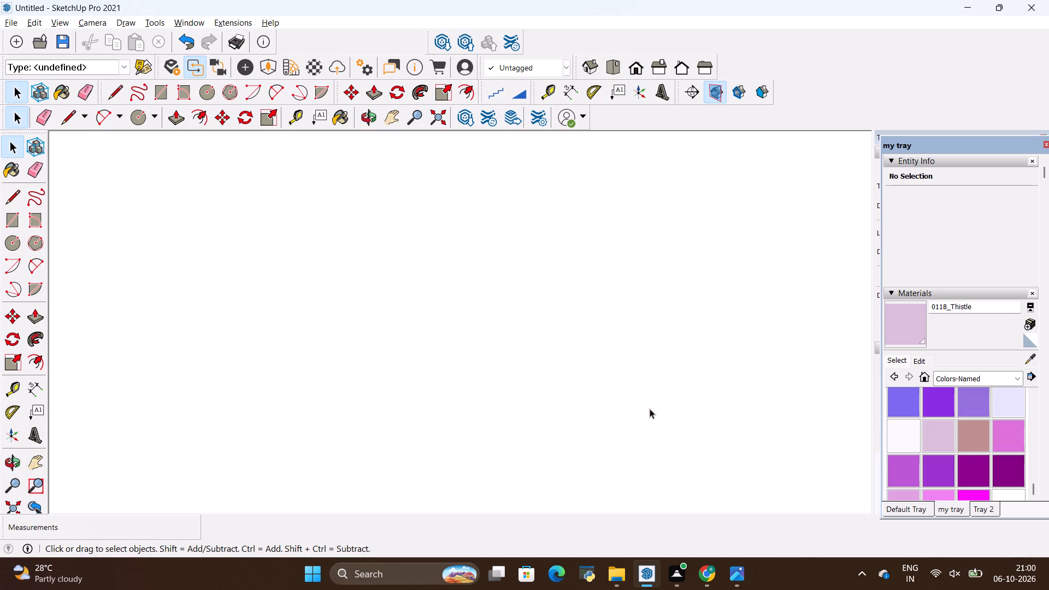
scroll(650, 409, down, 19)
scroll(651, 406, down, 15)
scroll(651, 406, down, 12)
scroll(652, 406, down, 11)
scroll(652, 411, down, 20)
scroll(652, 411, down, 19)
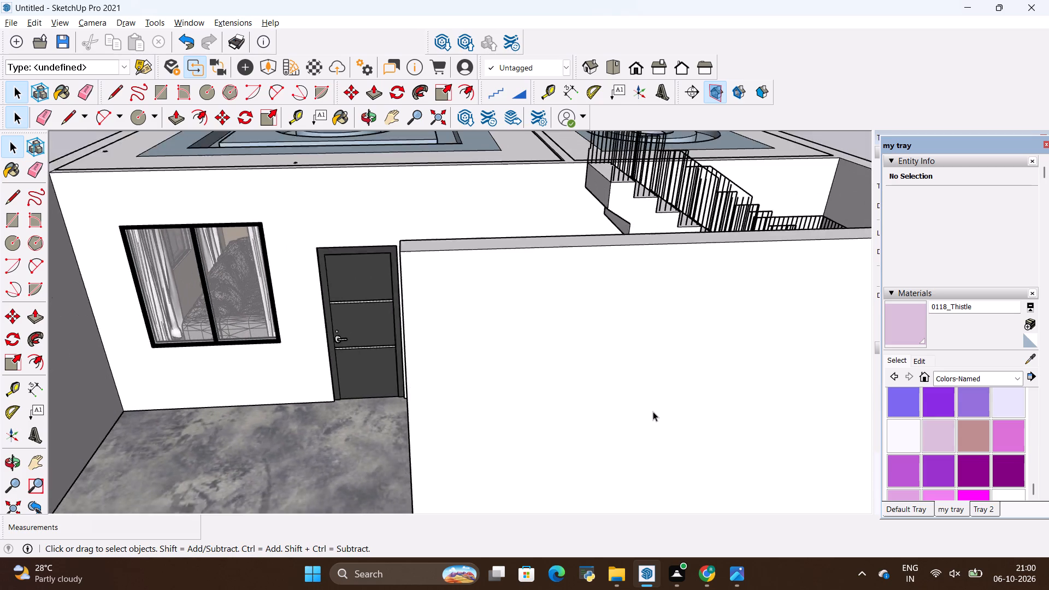
scroll(653, 411, down, 6)
scroll(652, 412, down, 20)
scroll(652, 412, down, 2)
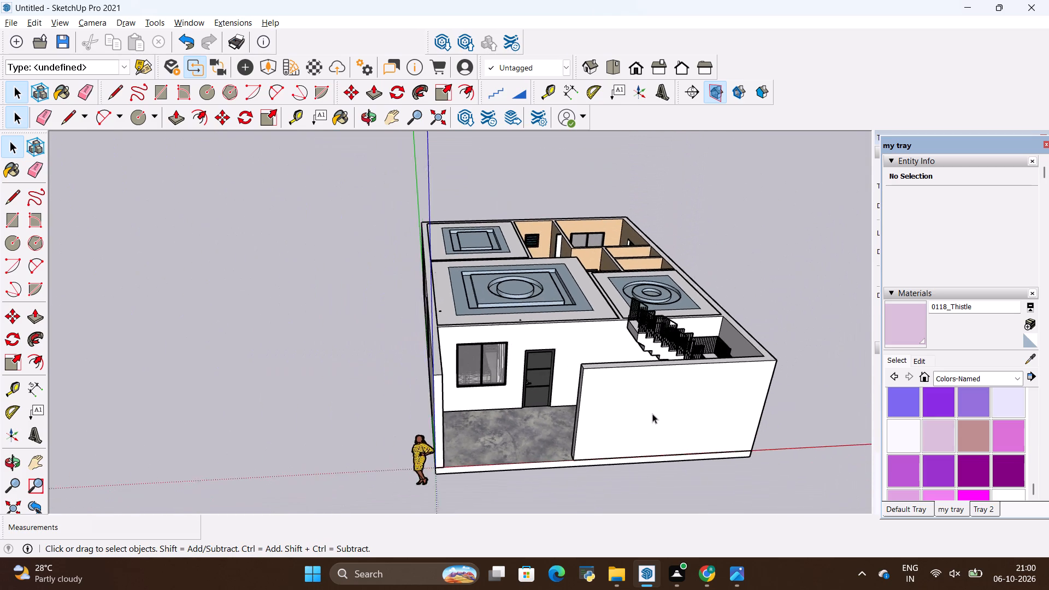
key(space)
click(378, 394)
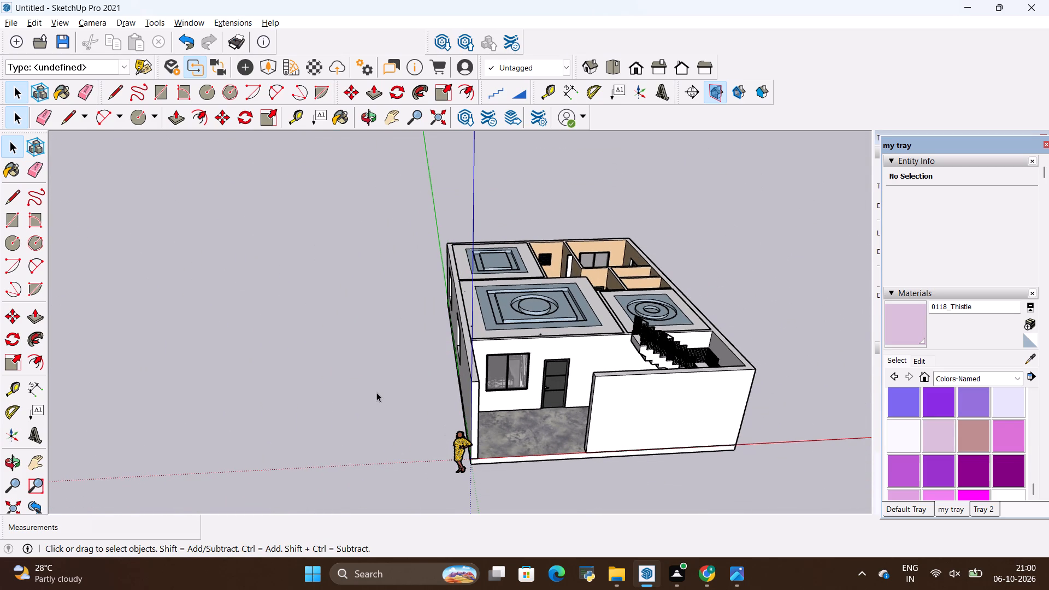
middle_drag(368, 396, 661, 473)
scroll(563, 251, up, 2)
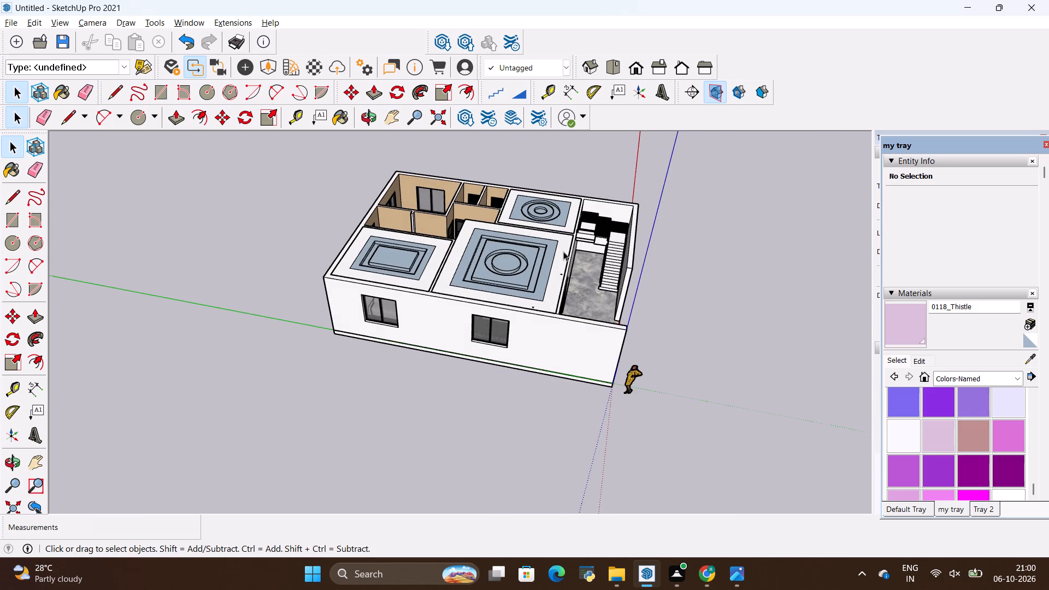
scroll(563, 251, up, 1)
middle_drag(604, 403, 333, 420)
scroll(334, 404, down, 5)
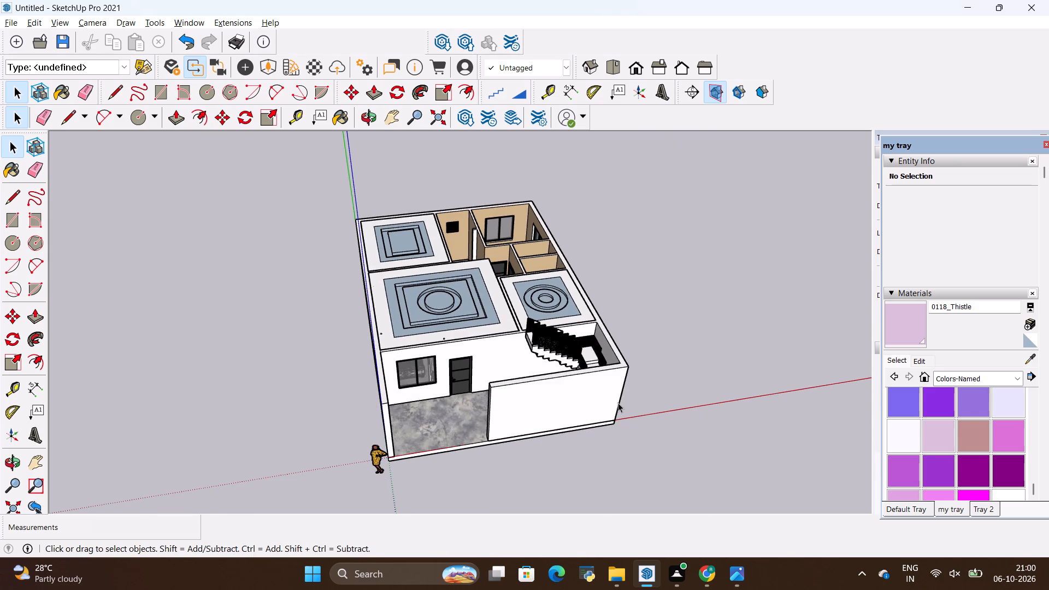
middle_drag(618, 403, 492, 444)
scroll(462, 439, down, 5)
key(space)
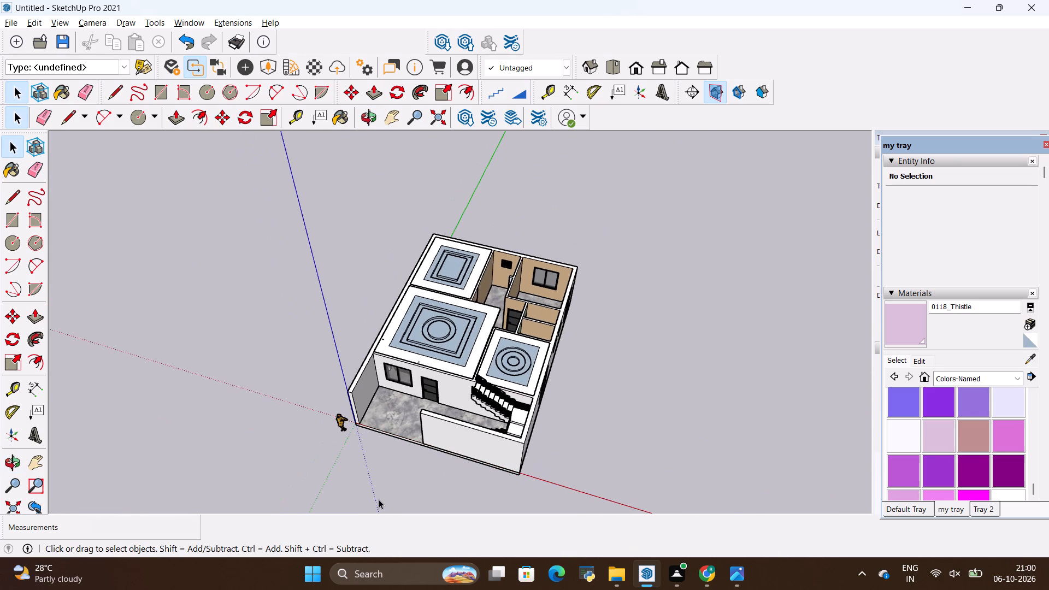
click(379, 499)
scroll(380, 490, down, 5)
middle_drag(375, 487, 494, 499)
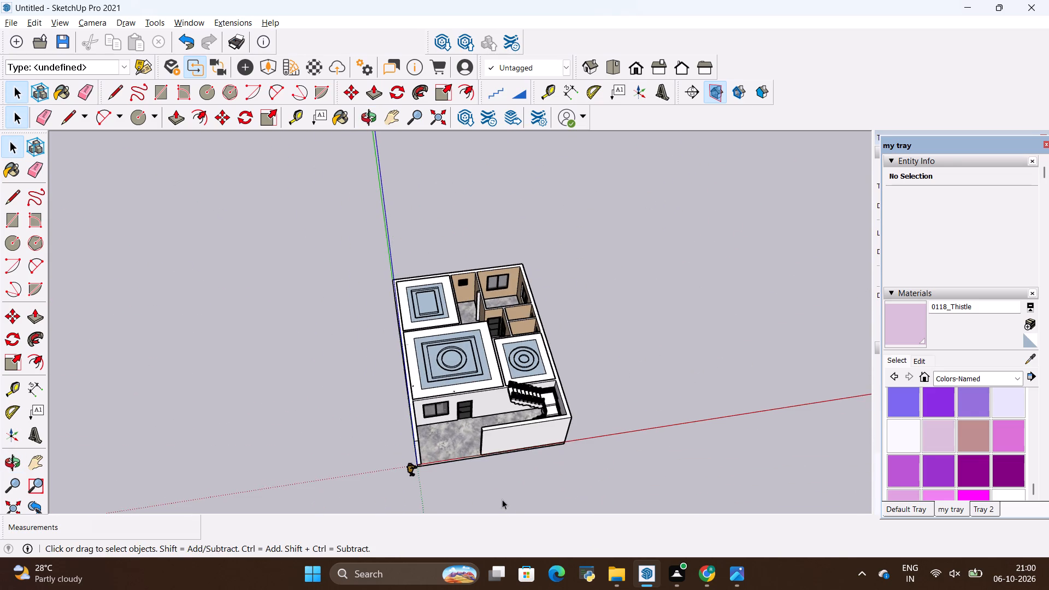
scroll(509, 503, up, 7)
scroll(501, 488, down, 4)
middle_drag(555, 479, 514, 485)
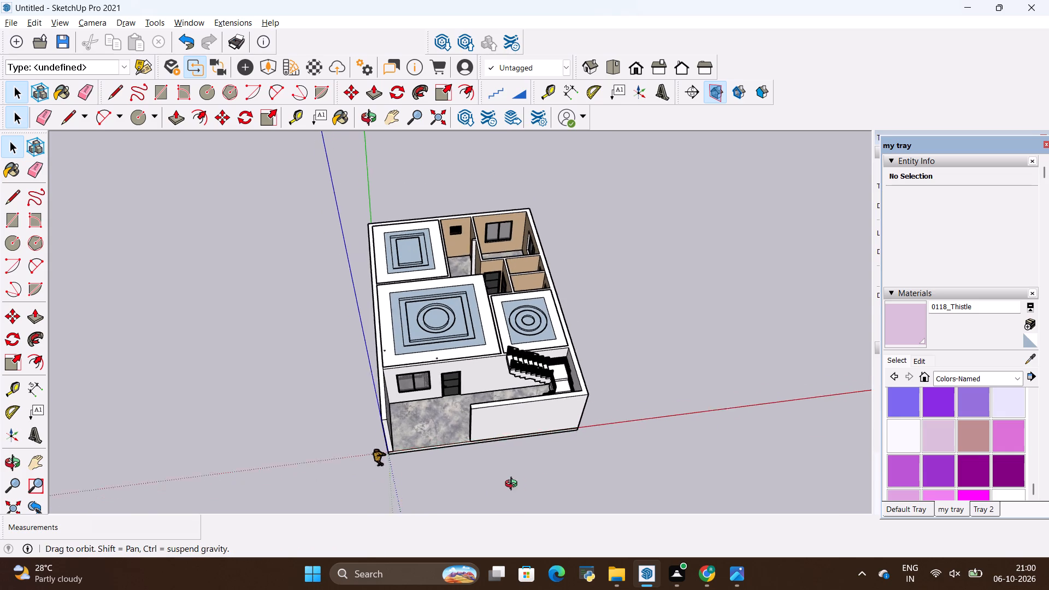
middle_drag(514, 485, 510, 485)
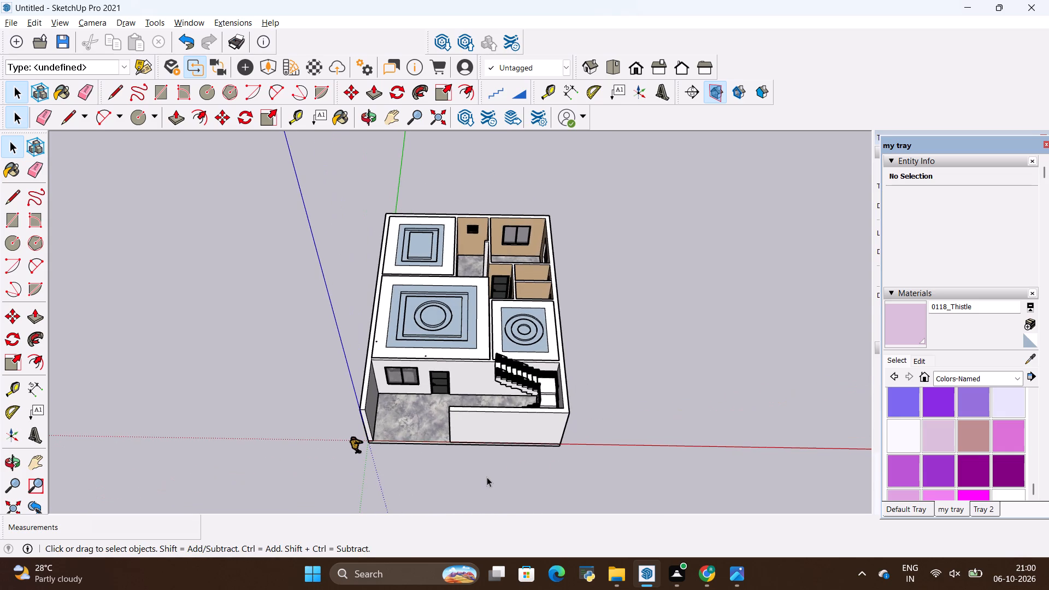
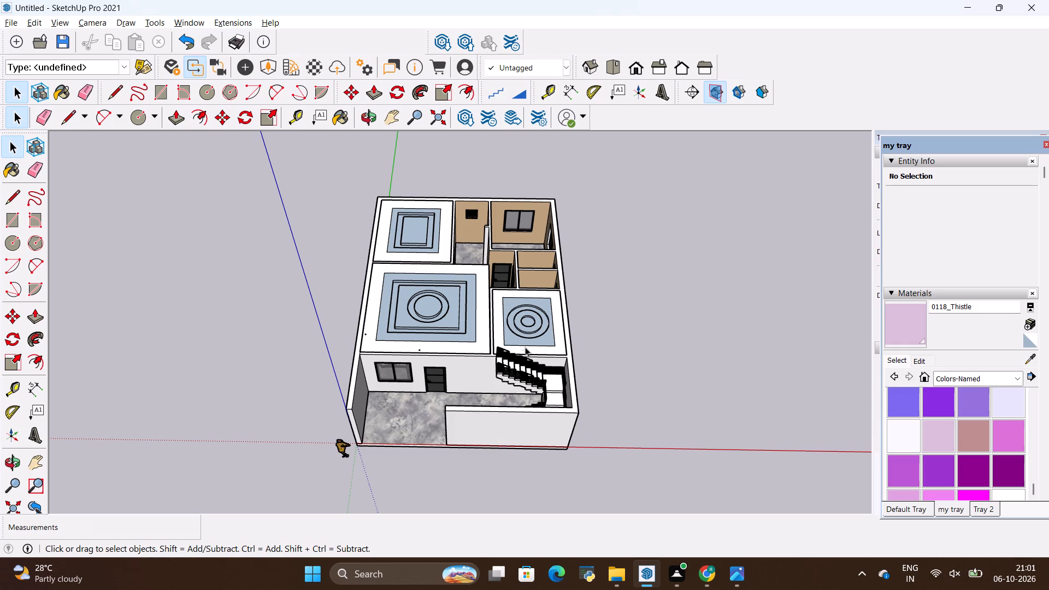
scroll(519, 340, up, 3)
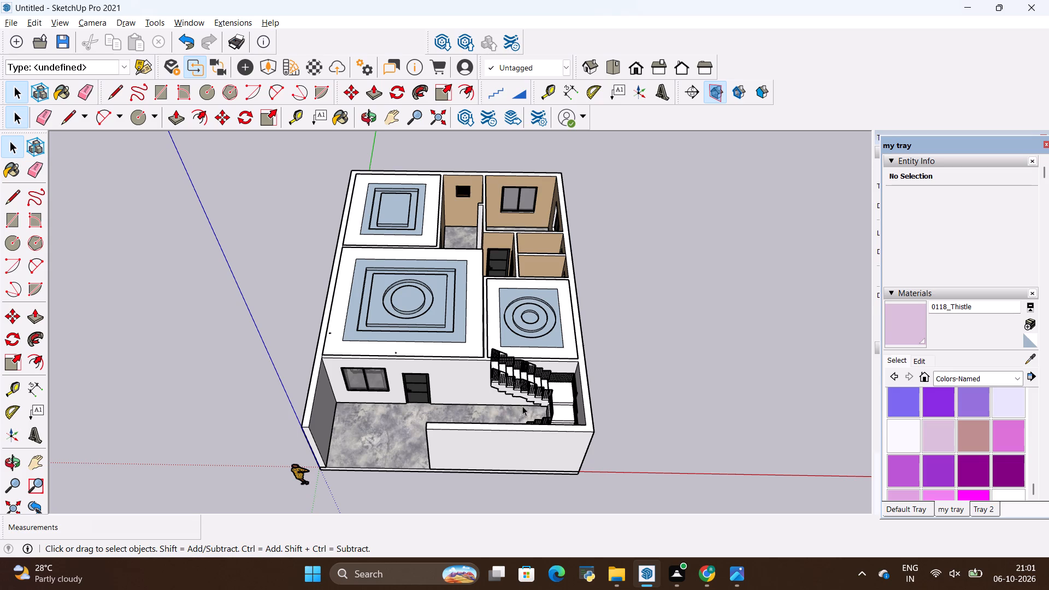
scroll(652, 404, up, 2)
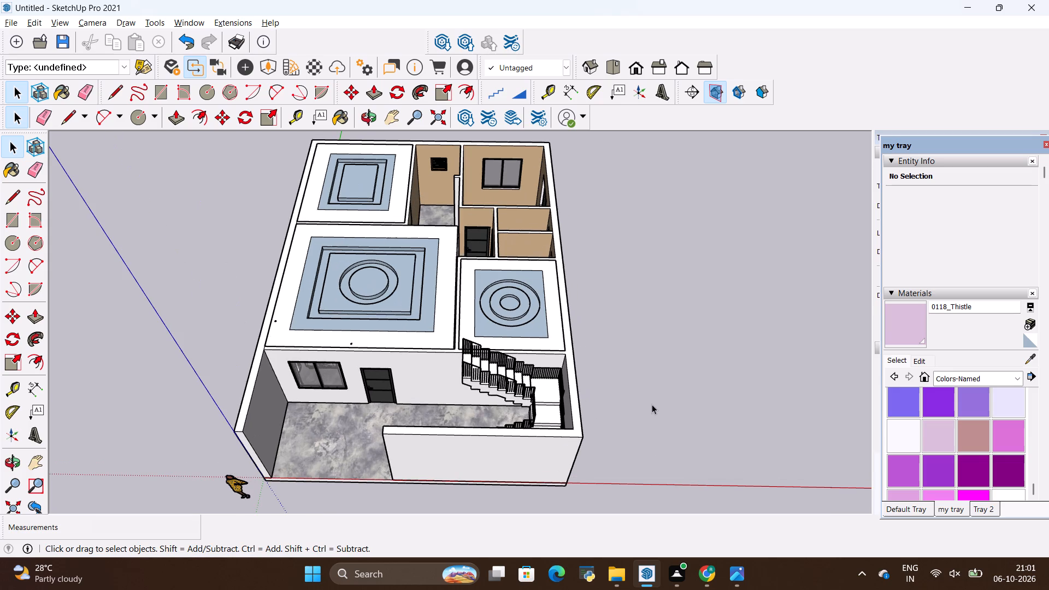
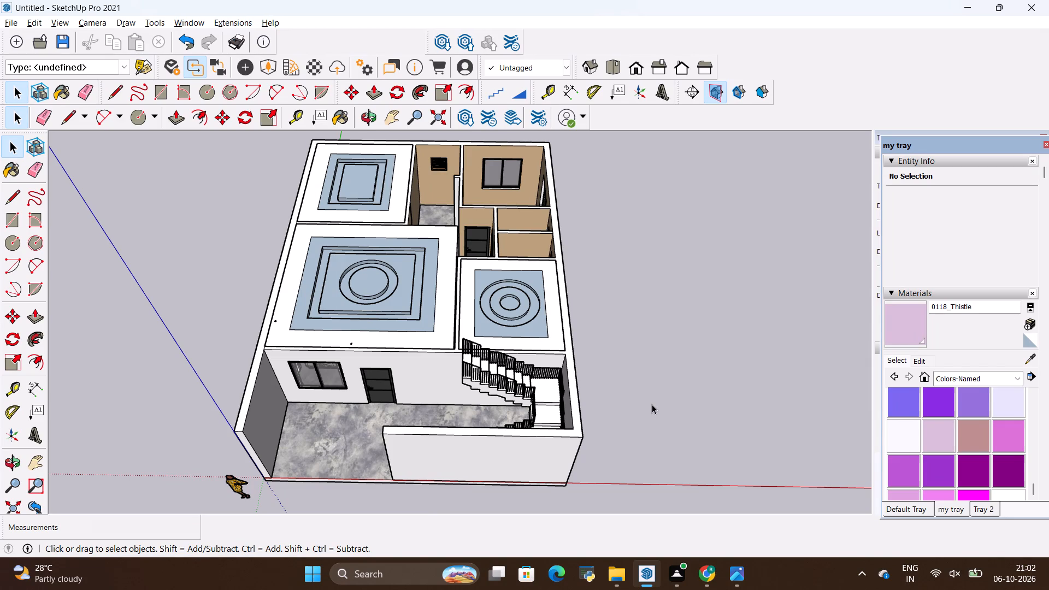
Examine the apartment model from above, the side wall and the front entrance, including the false ceilings and staircase.
scroll(227, 272, up, 3)
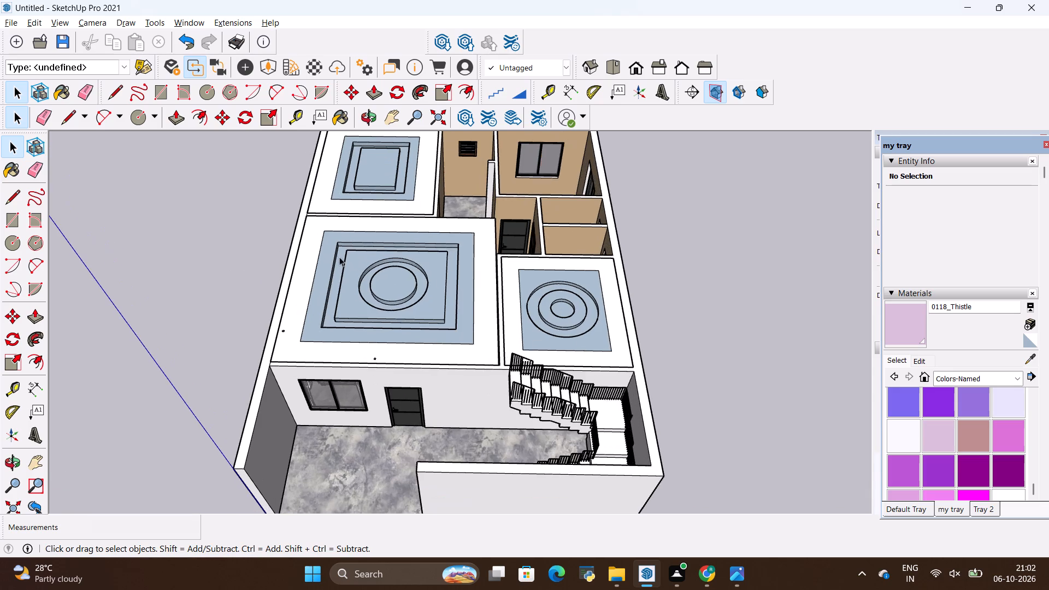
scroll(341, 262, down, 5)
middle_drag(255, 327, 489, 191)
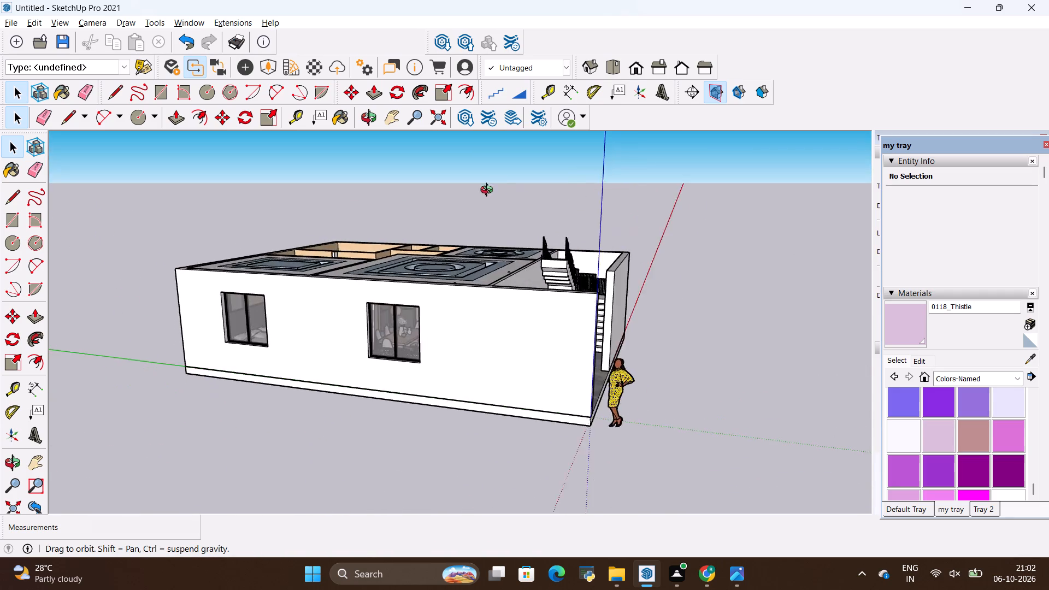
middle_drag(489, 191, 215, 289)
scroll(353, 269, up, 7)
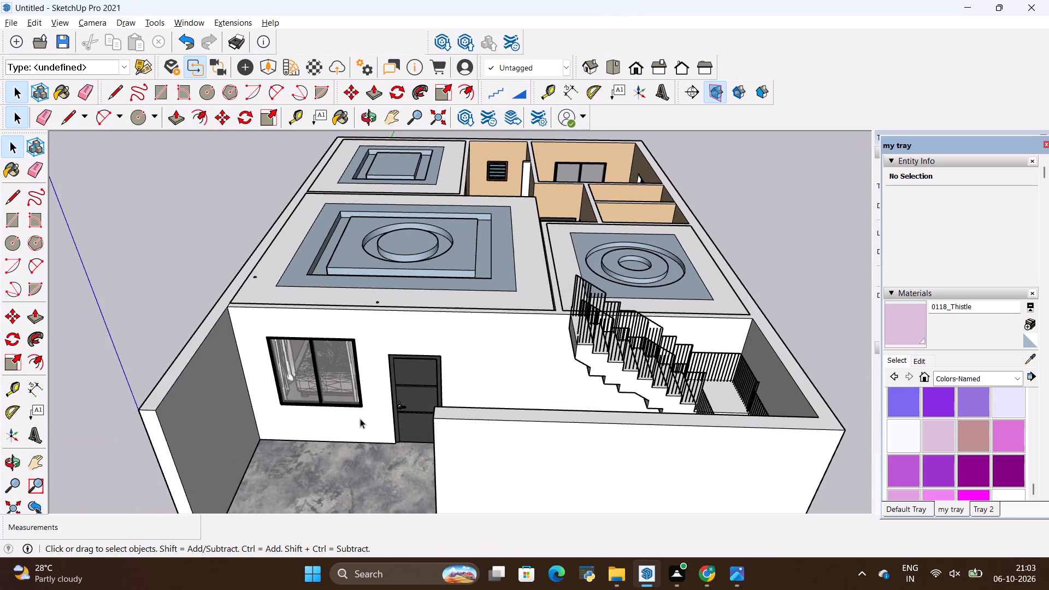
middle_drag(350, 465, 368, 391)
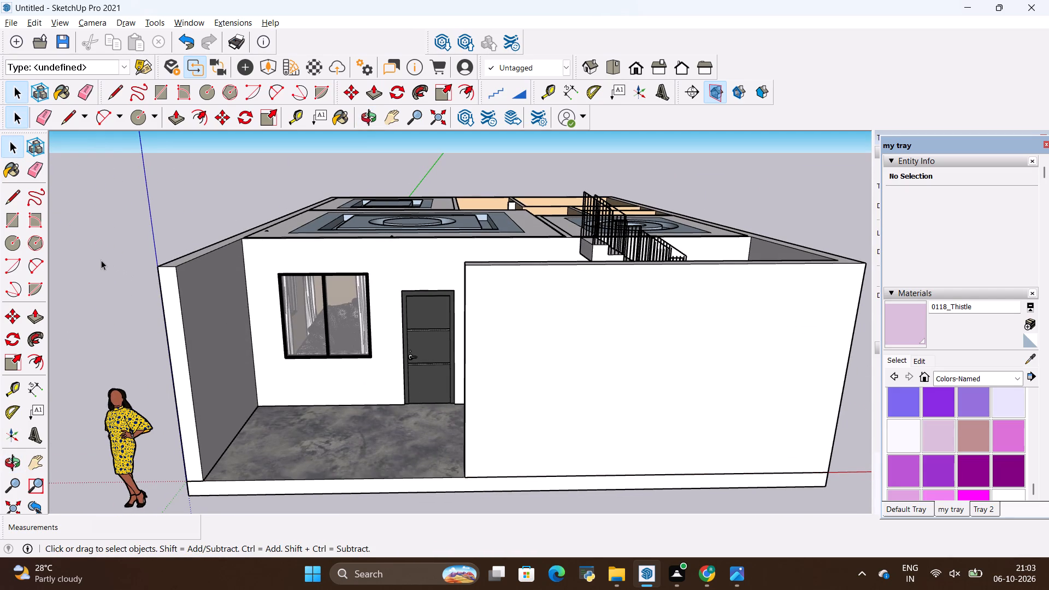
click(101, 260)
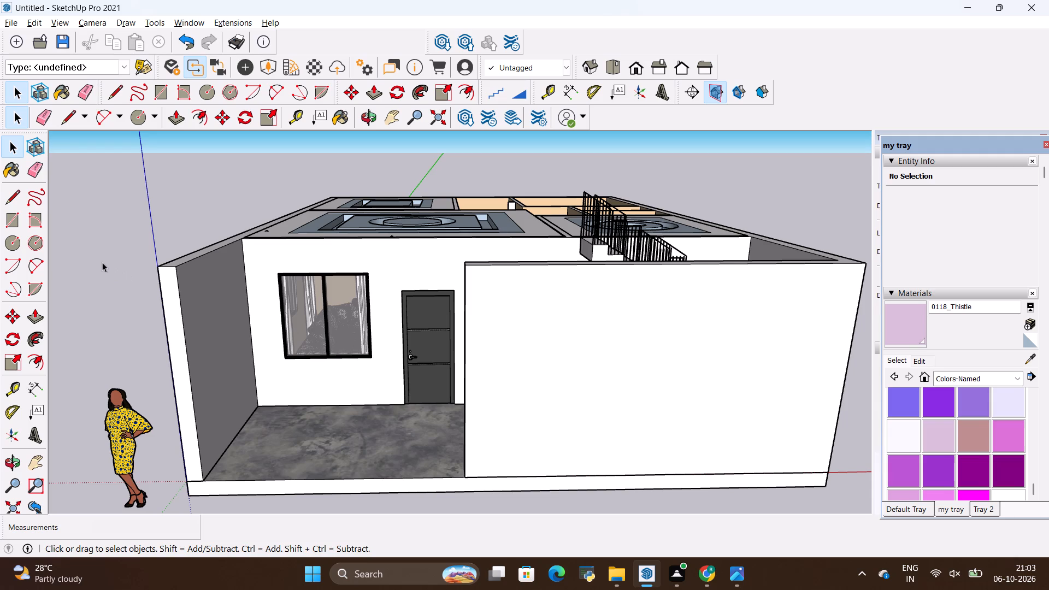
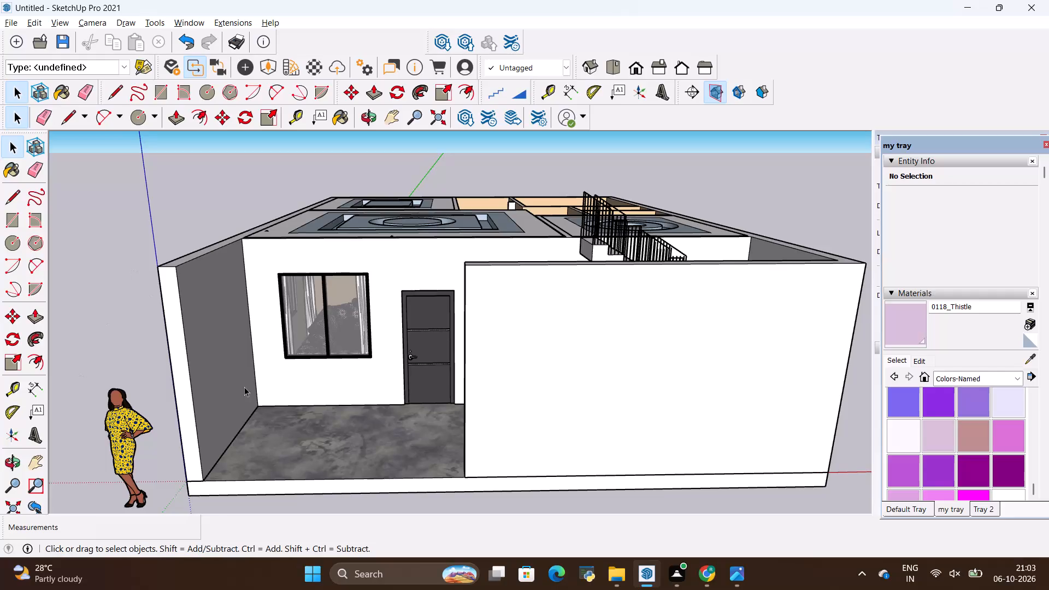
Examine the apartment model from the front, from above and from the window side, including the unceilinged rooms and the staircase.
scroll(591, 381, down, 4)
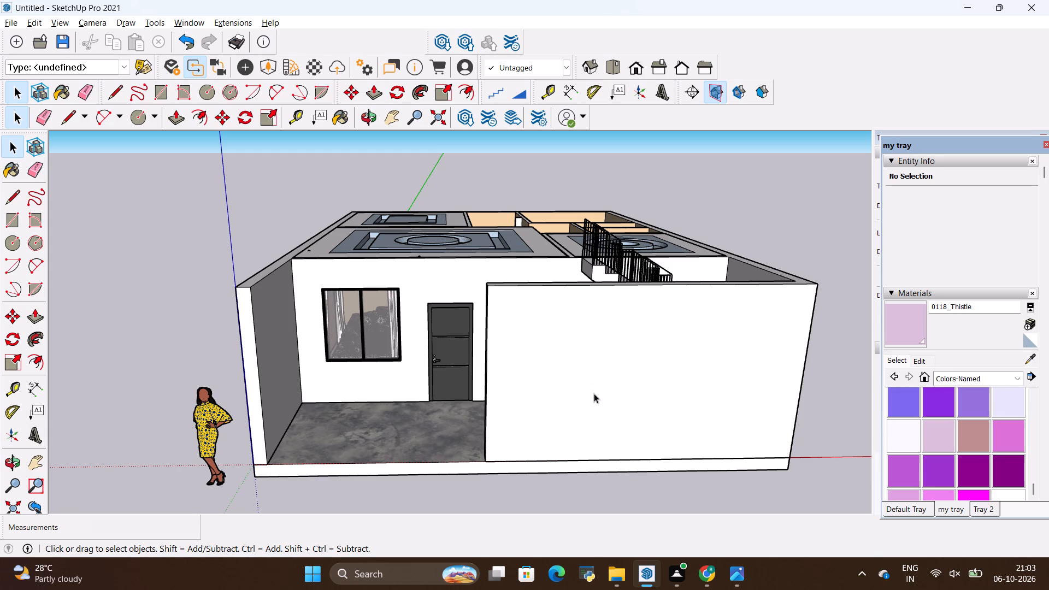
scroll(594, 388, down, 3)
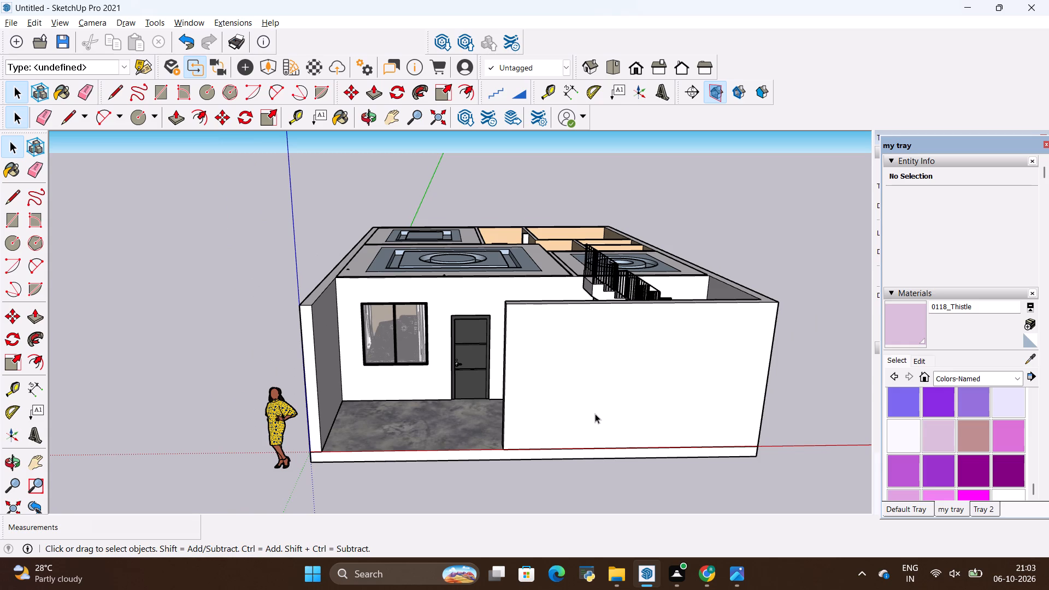
scroll(590, 463, up, 3)
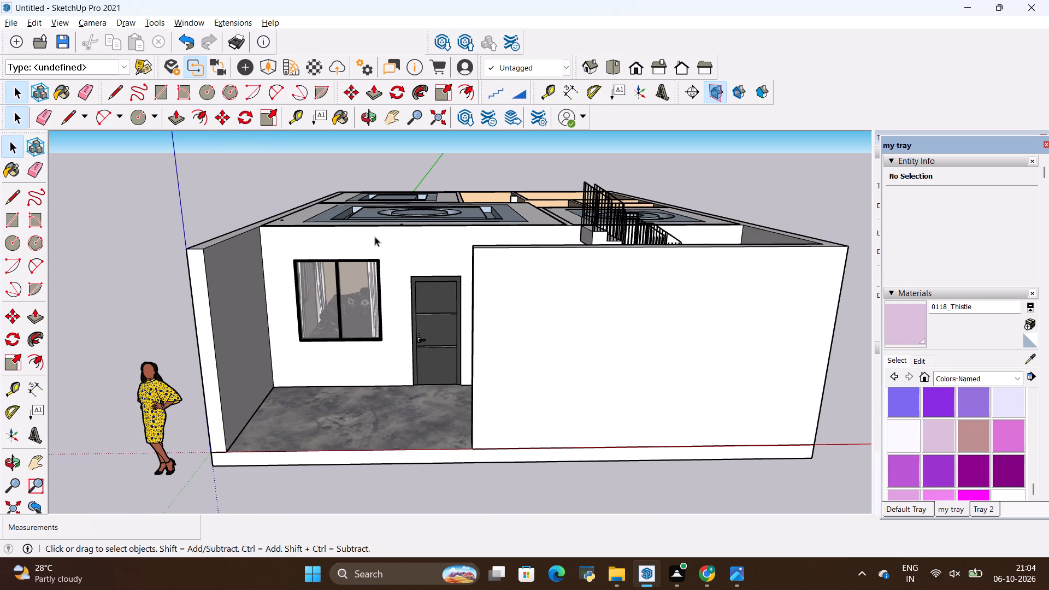
middle_drag(543, 205, 544, 205)
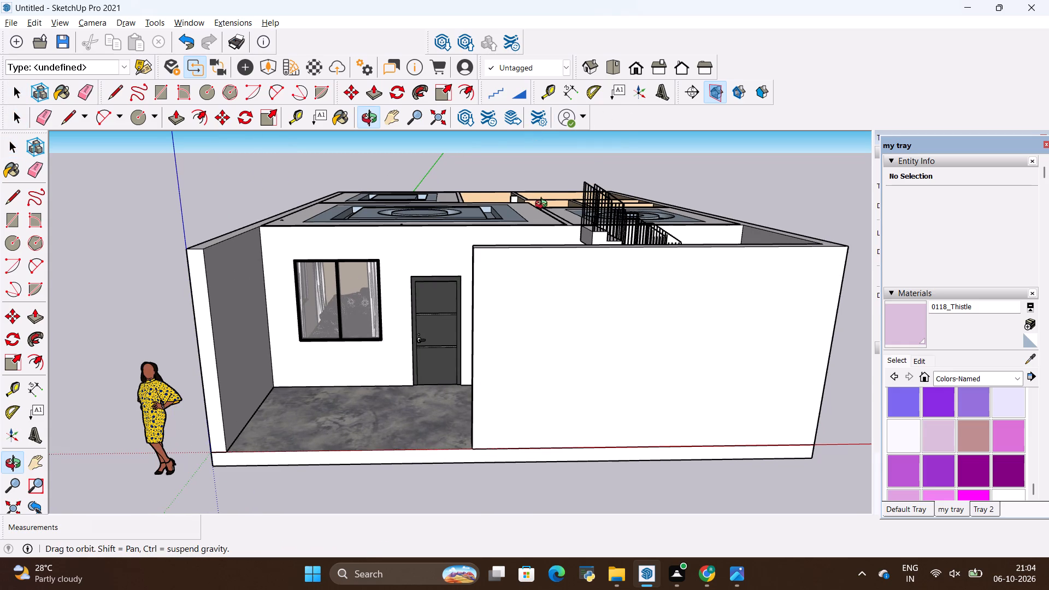
middle_drag(544, 205, 775, 371)
middle_drag(328, 346, 607, 465)
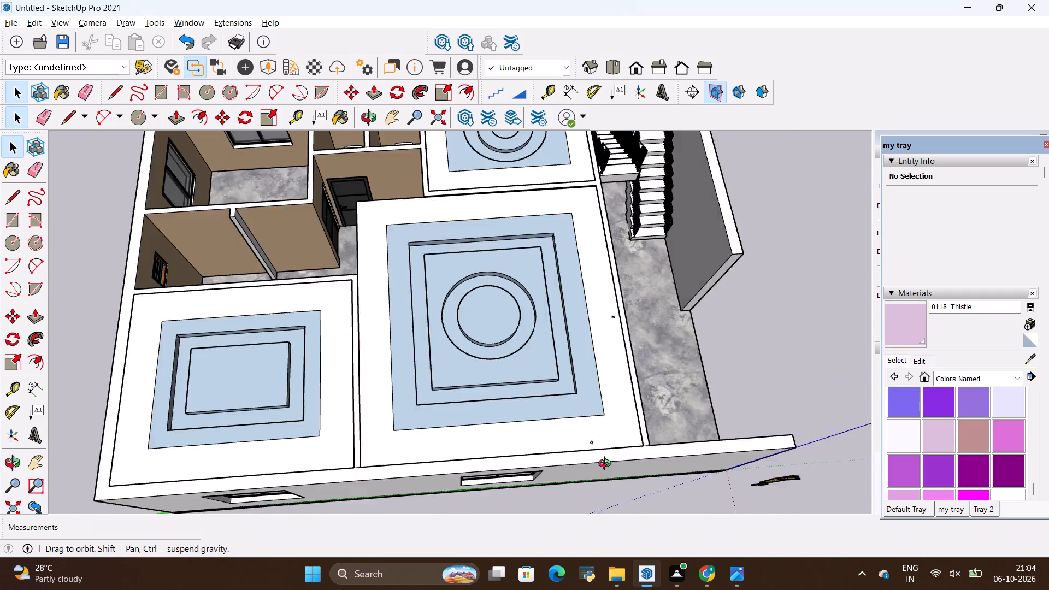
middle_drag(607, 465, 421, 453)
scroll(435, 435, down, 3)
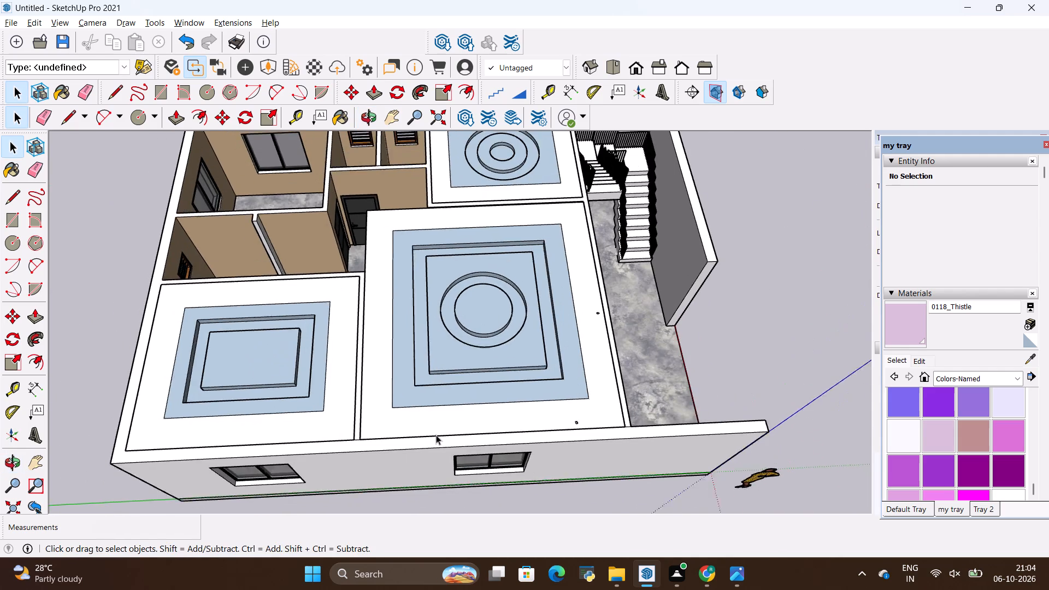
scroll(436, 435, down, 2)
scroll(219, 168, up, 8)
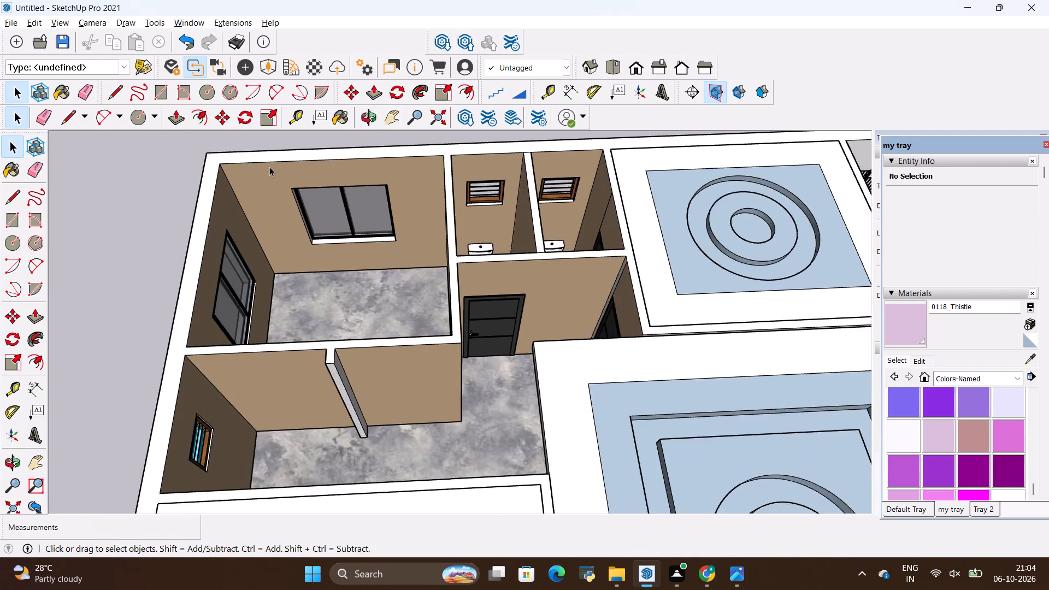
scroll(269, 167, up, 5)
scroll(297, 217, down, 19)
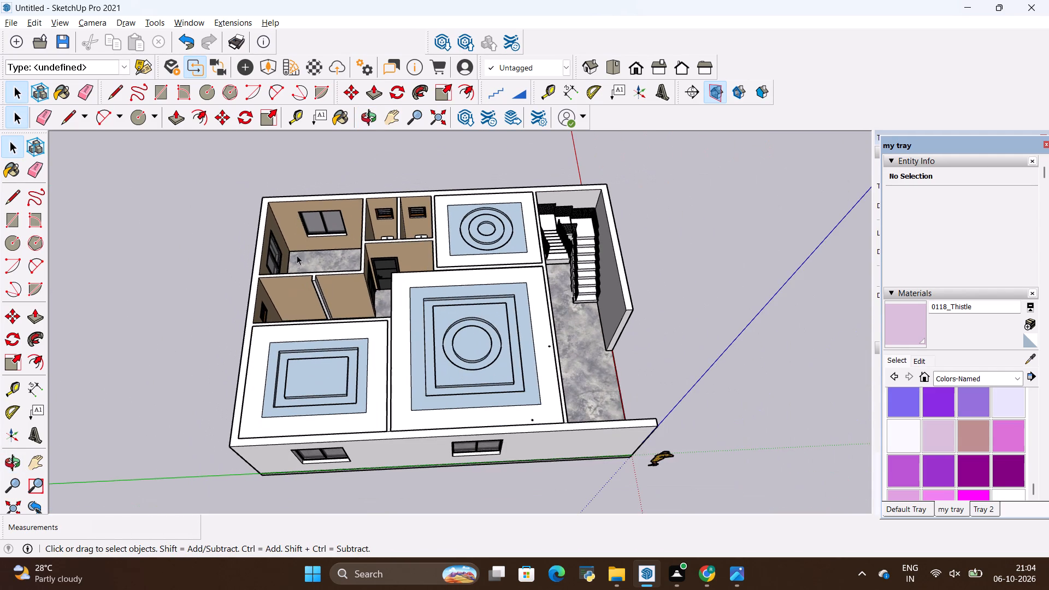
middle_drag(595, 372, 293, 350)
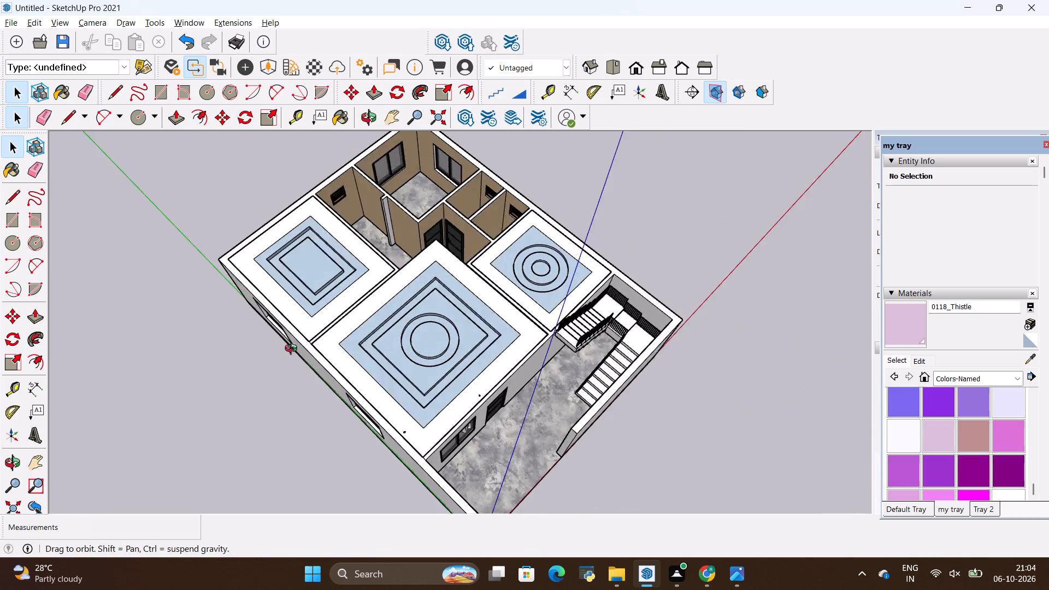
middle_drag(293, 350, 527, 227)
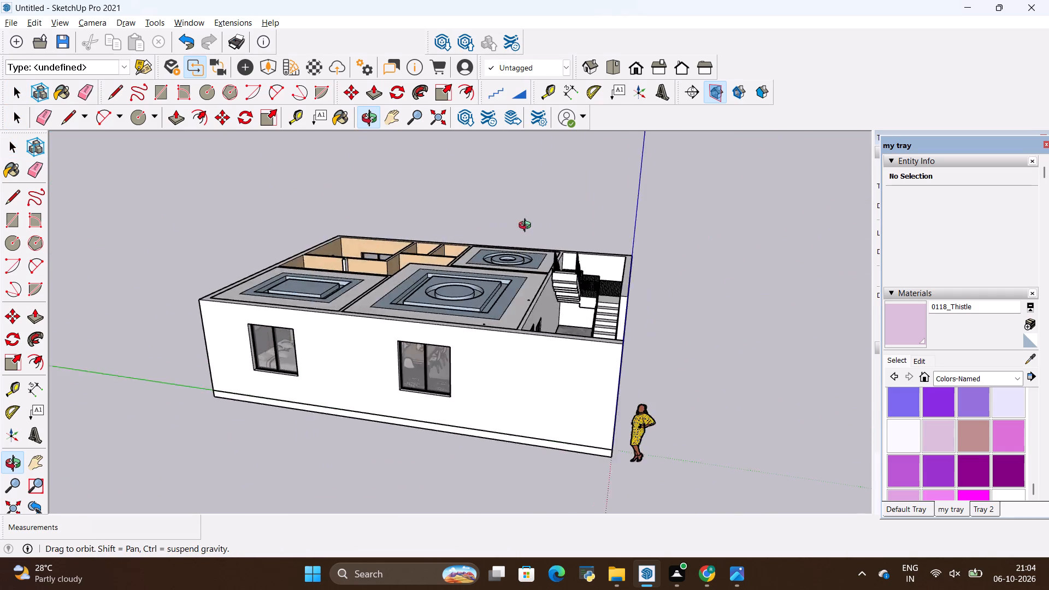
middle_drag(527, 227, 0, 234)
Place a section plane on the front outer wall face, keeping its default name and symbol.
middle_drag(251, 296, 415, 344)
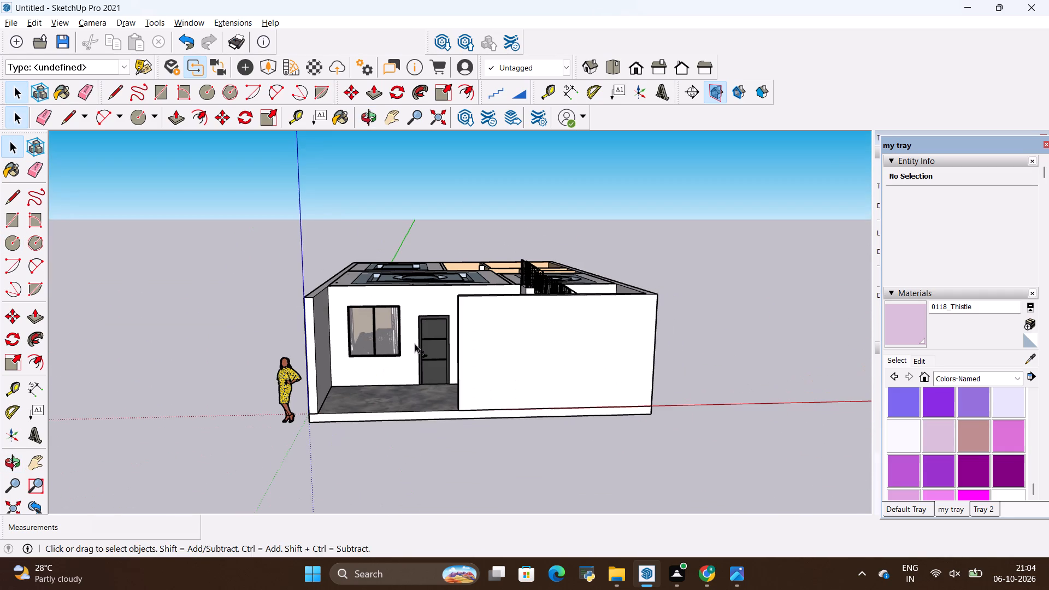
click(689, 95)
click(571, 347)
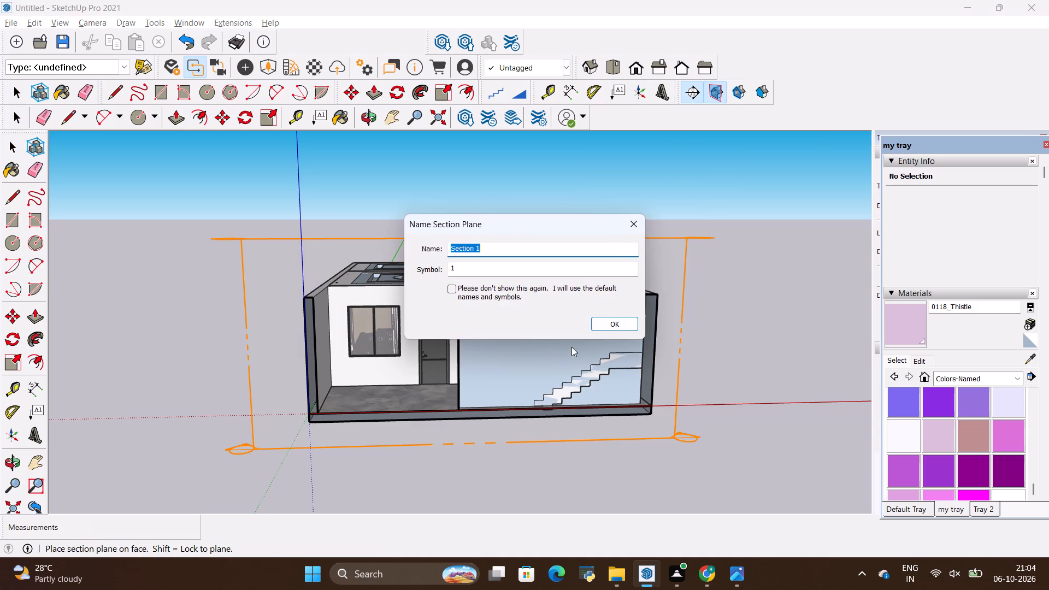
click(601, 331)
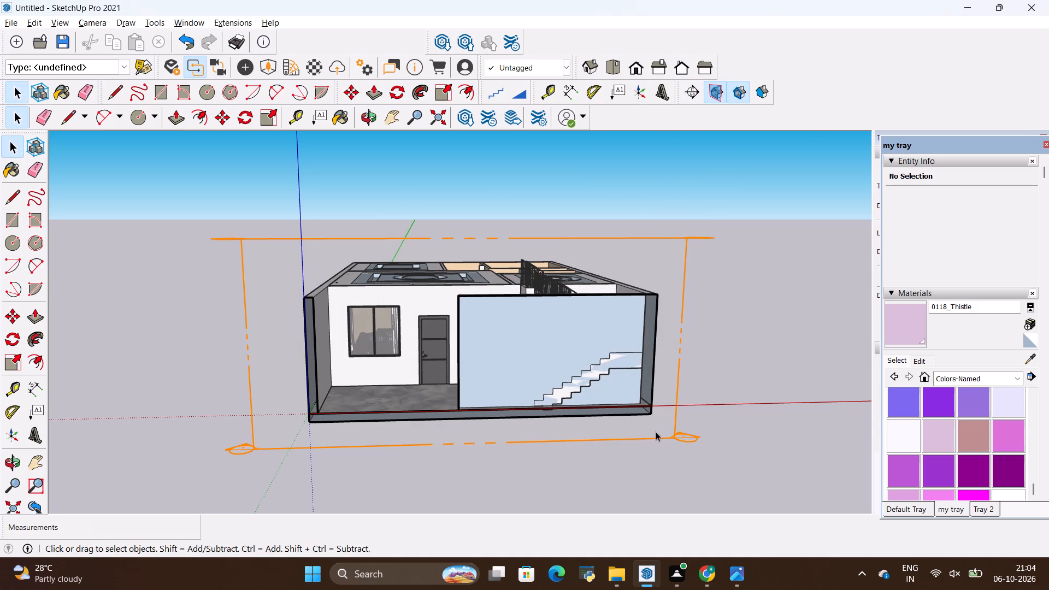
Move the section plane about 8' 11 7/8" inward along the green axis, so it cuts through the living room and bedroom.
click(554, 360)
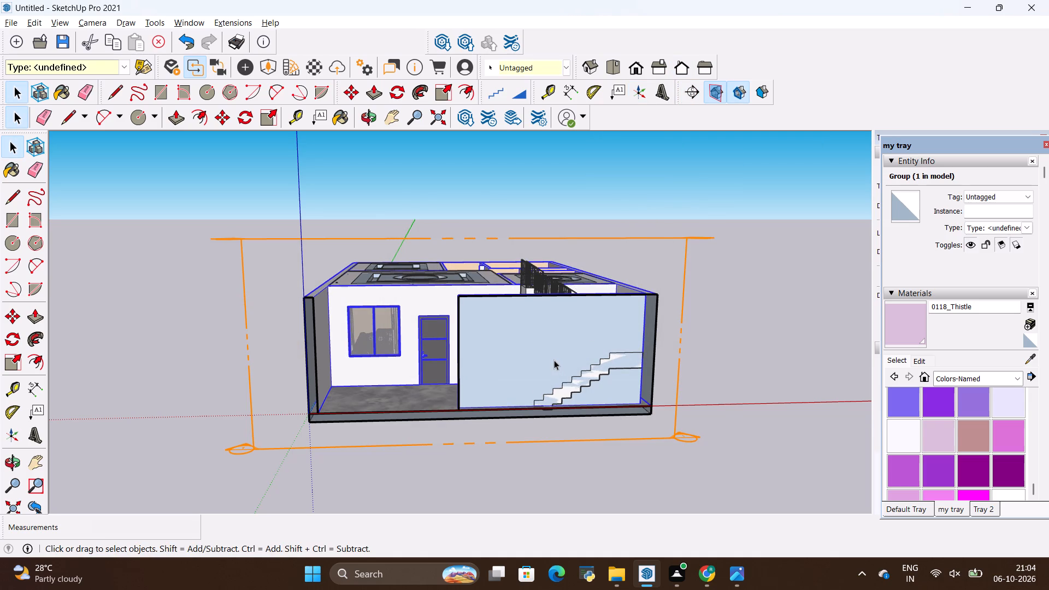
middle_drag(582, 350, 483, 438)
scroll(479, 394, down, 4)
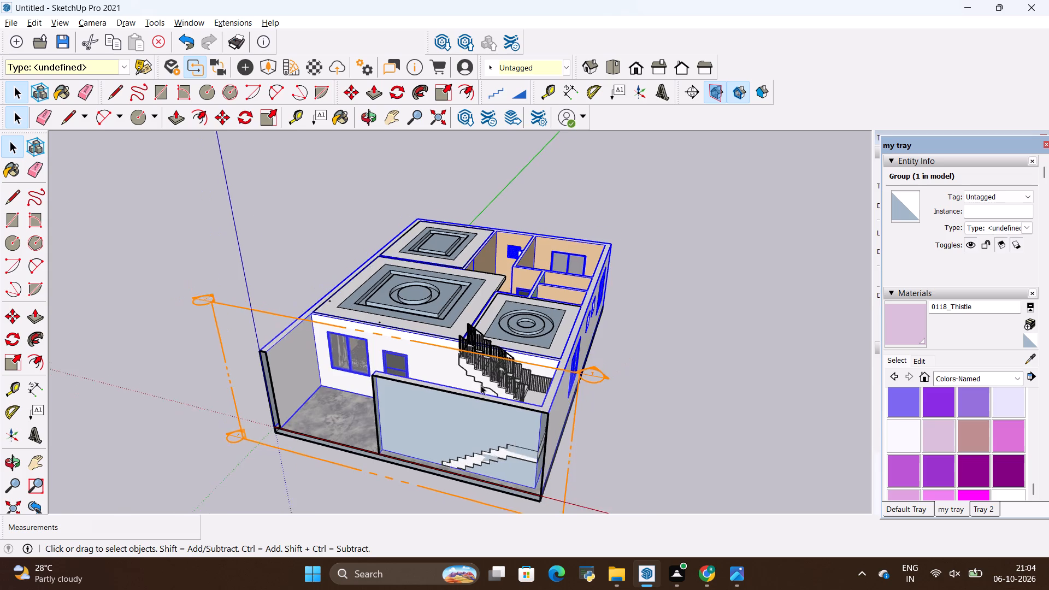
click(143, 358)
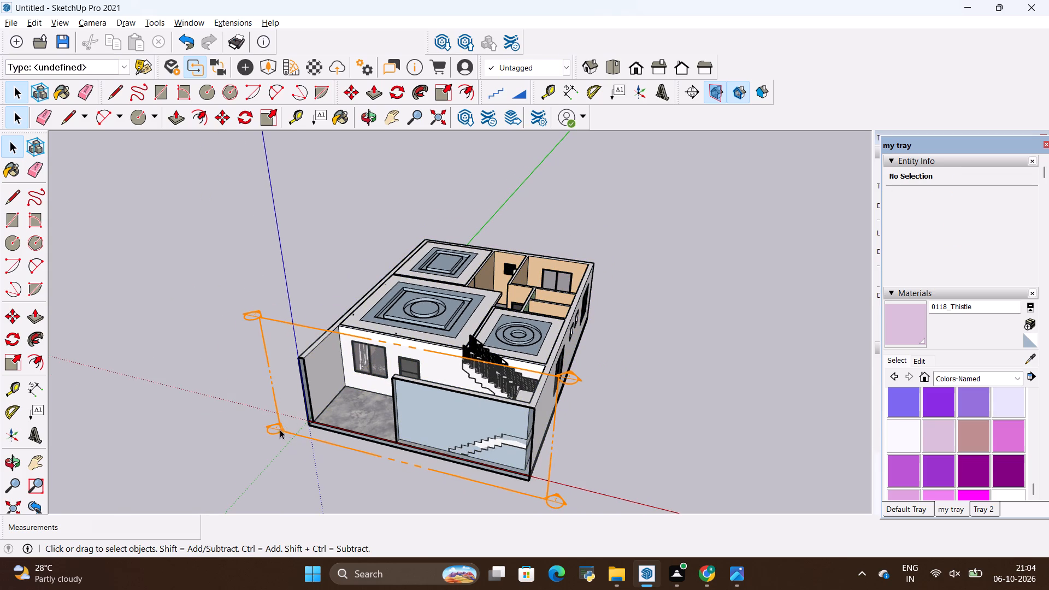
click(277, 431)
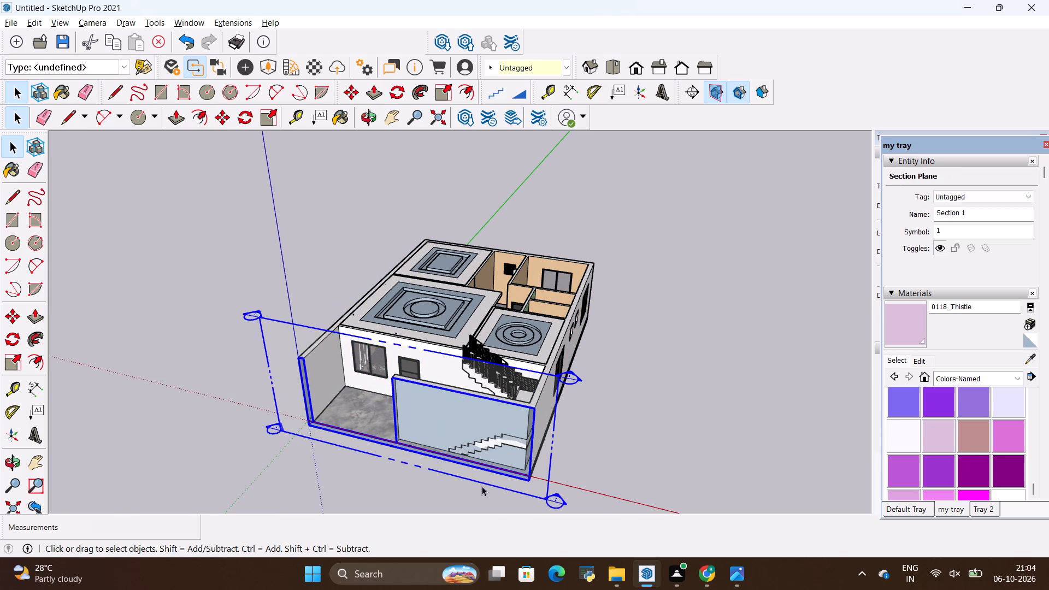
click(488, 469)
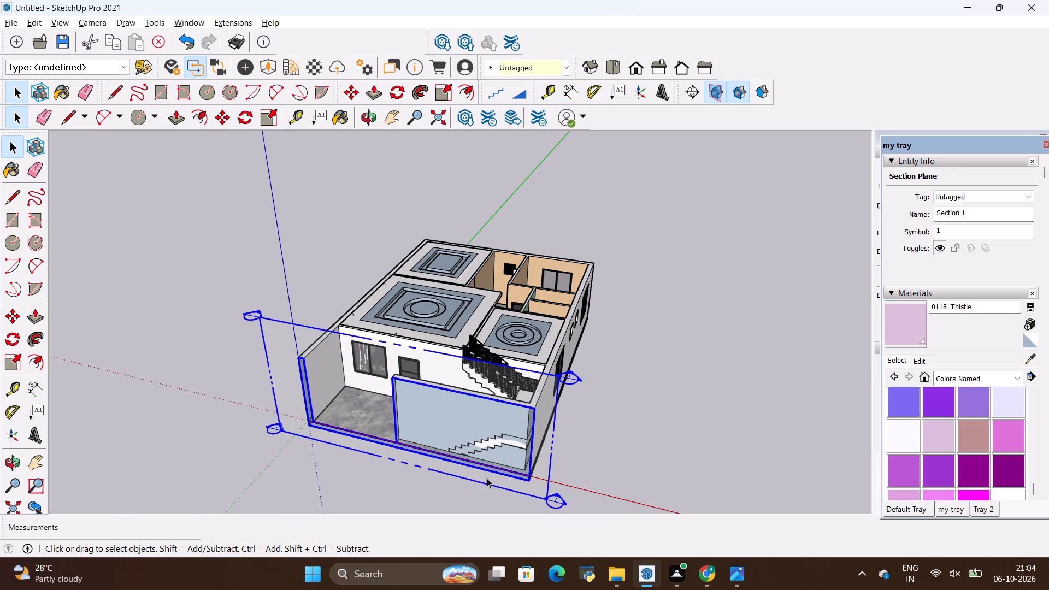
key(m)
click(482, 479)
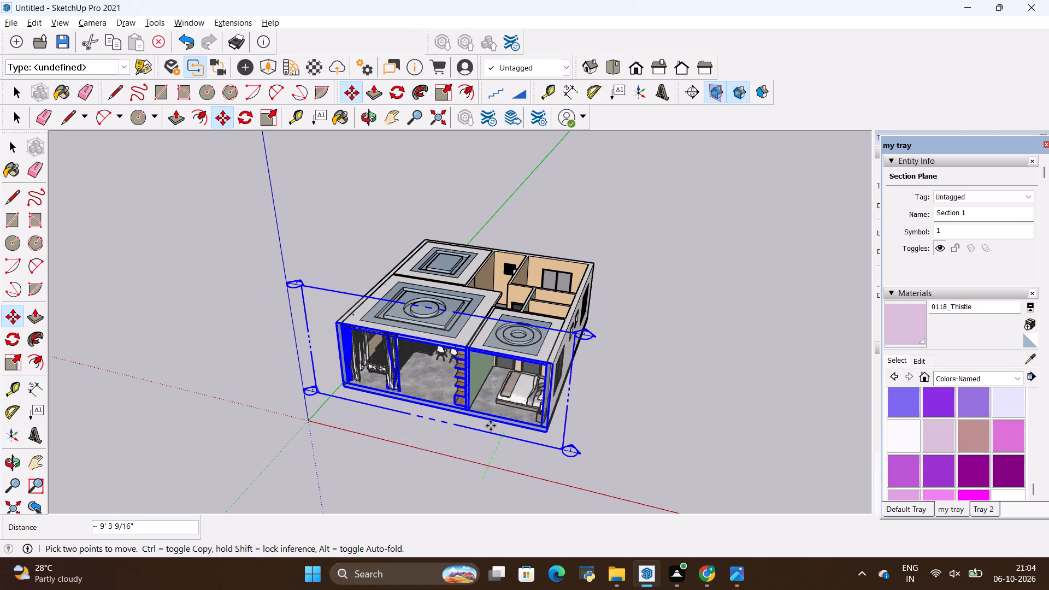
middle_drag(491, 426, 558, 318)
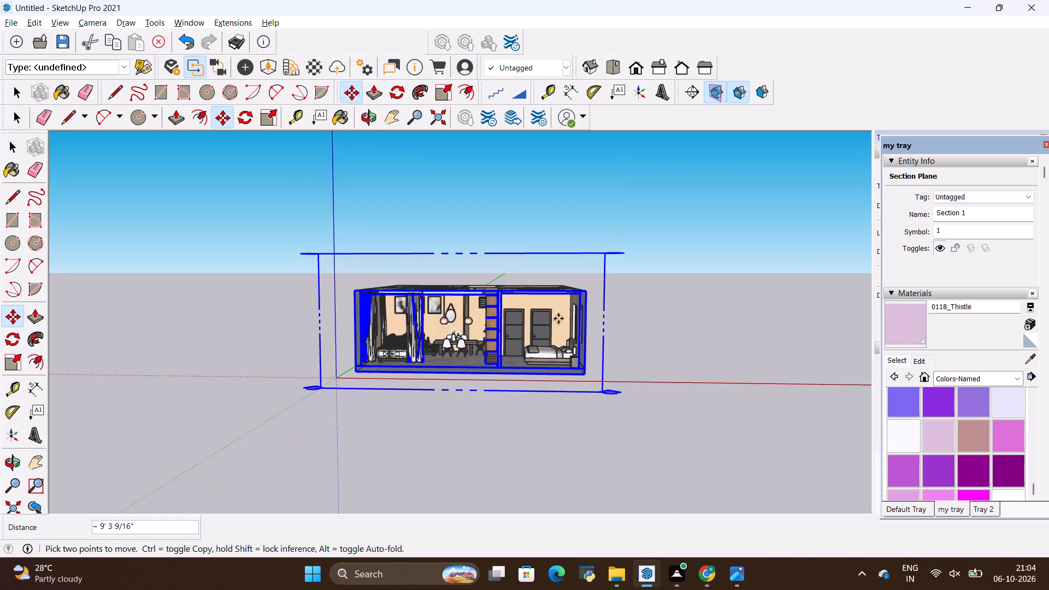
scroll(551, 324, up, 7)
middle_drag(533, 390, 543, 454)
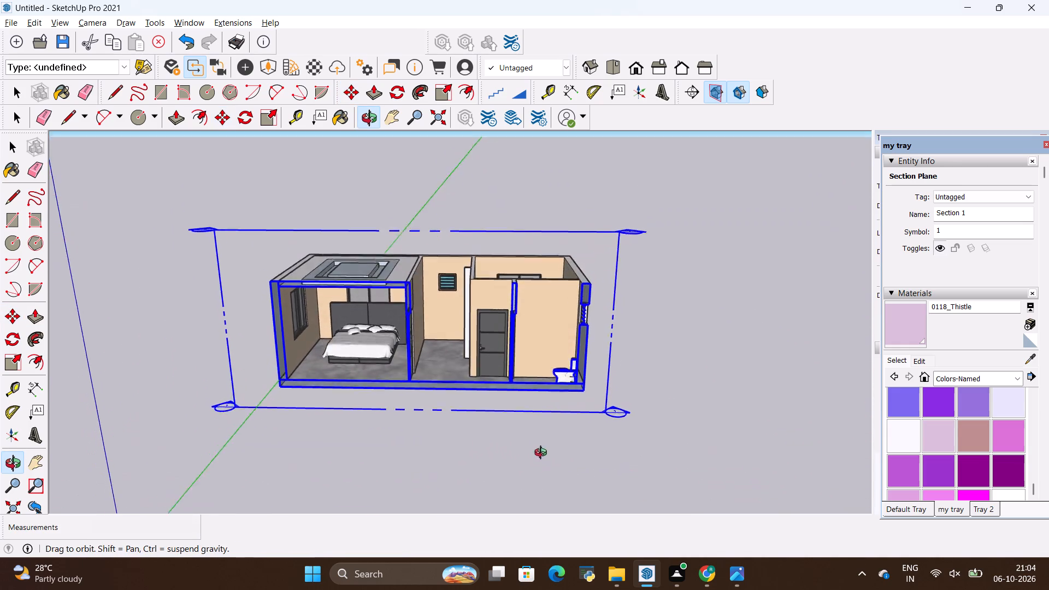
middle_drag(543, 454, 546, 495)
scroll(535, 498, up, 1)
scroll(494, 464, down, 3)
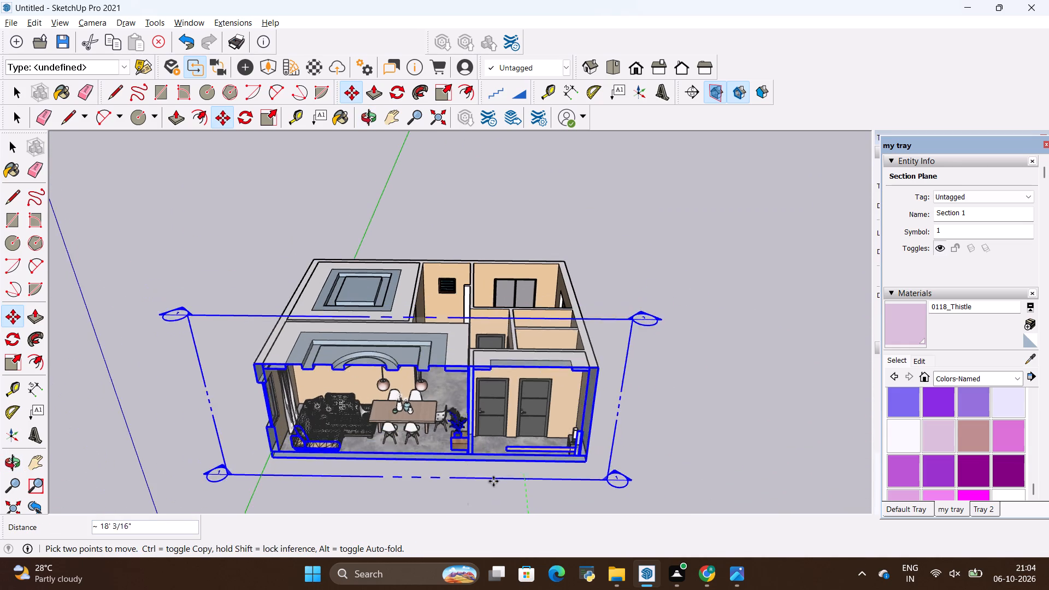
scroll(493, 481, down, 13)
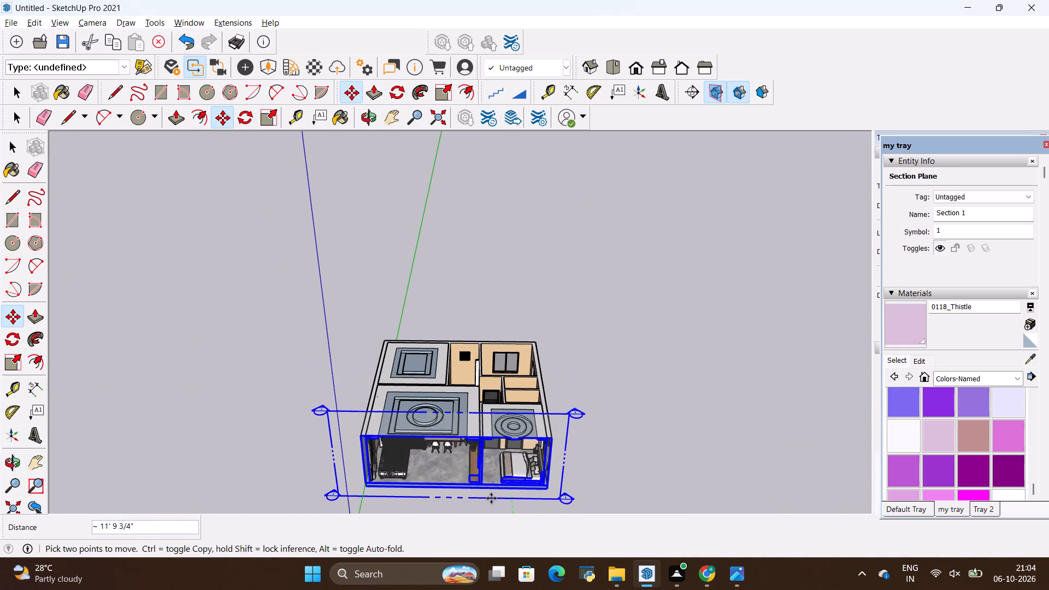
scroll(491, 513, up, 13)
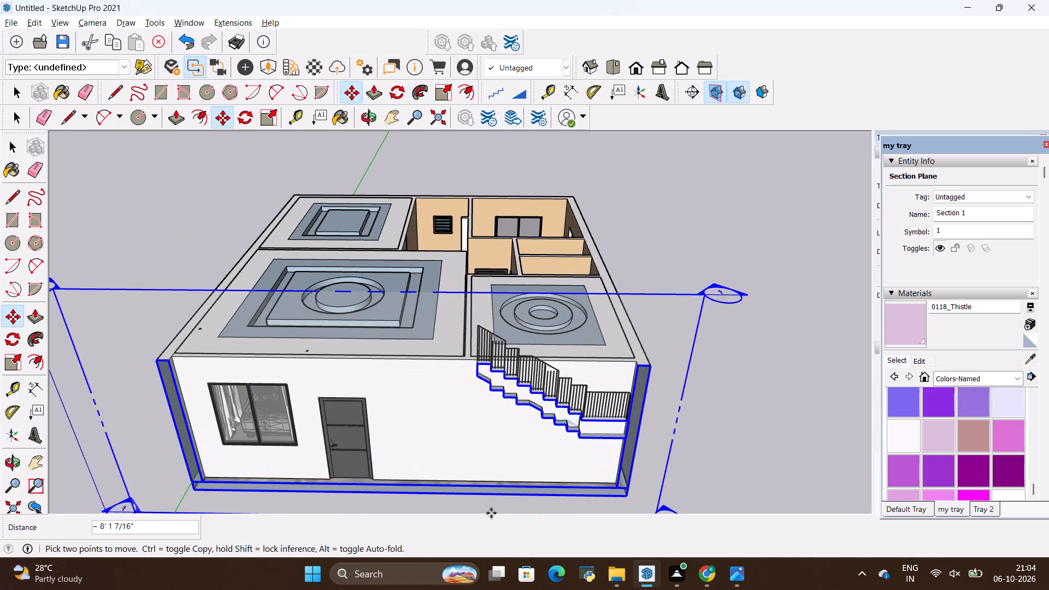
scroll(491, 513, up, 2)
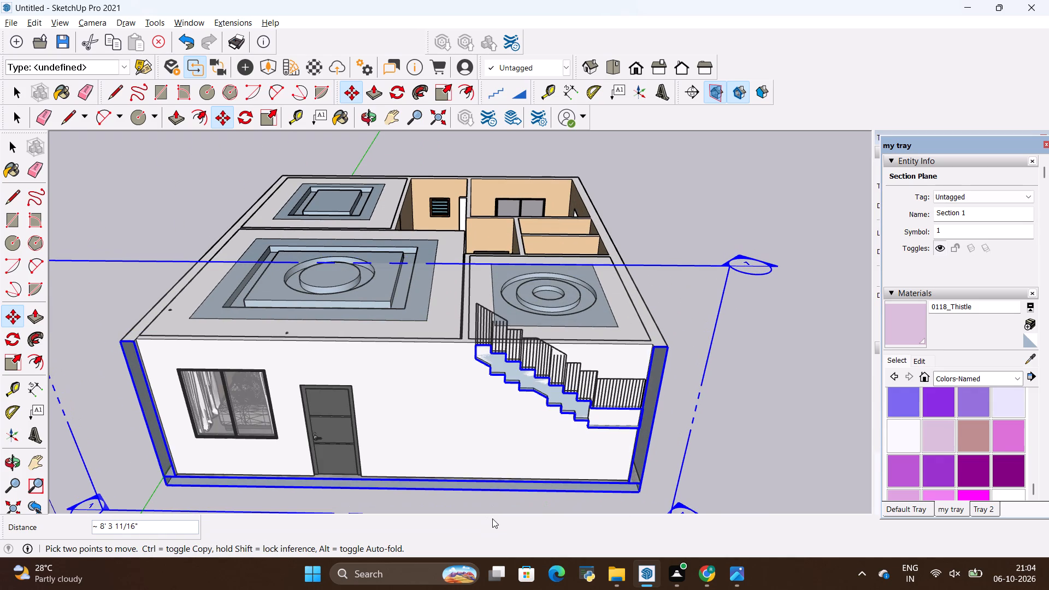
scroll(492, 518, up, 11)
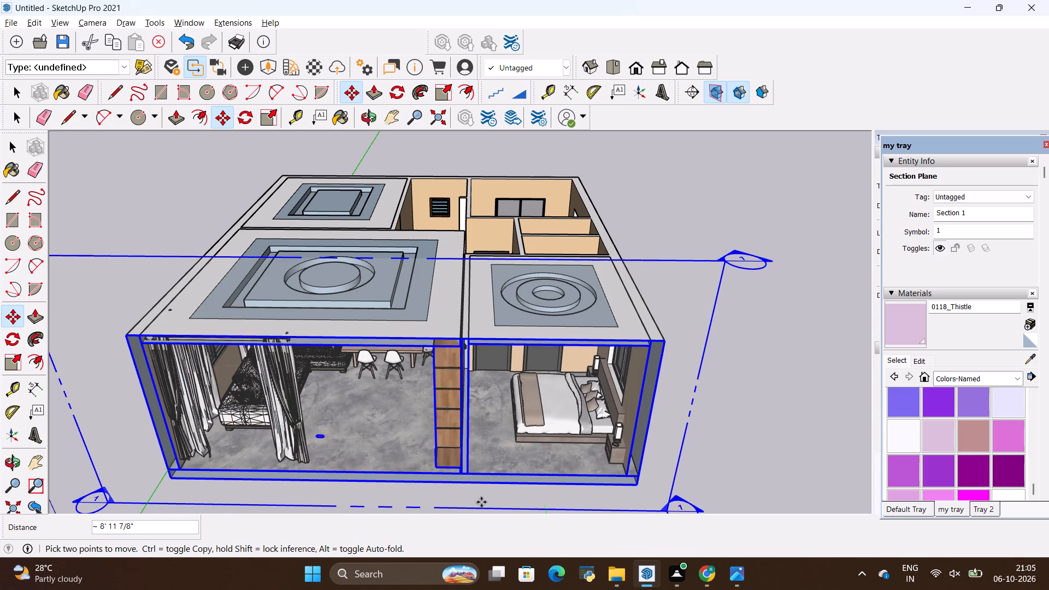
click(481, 502)
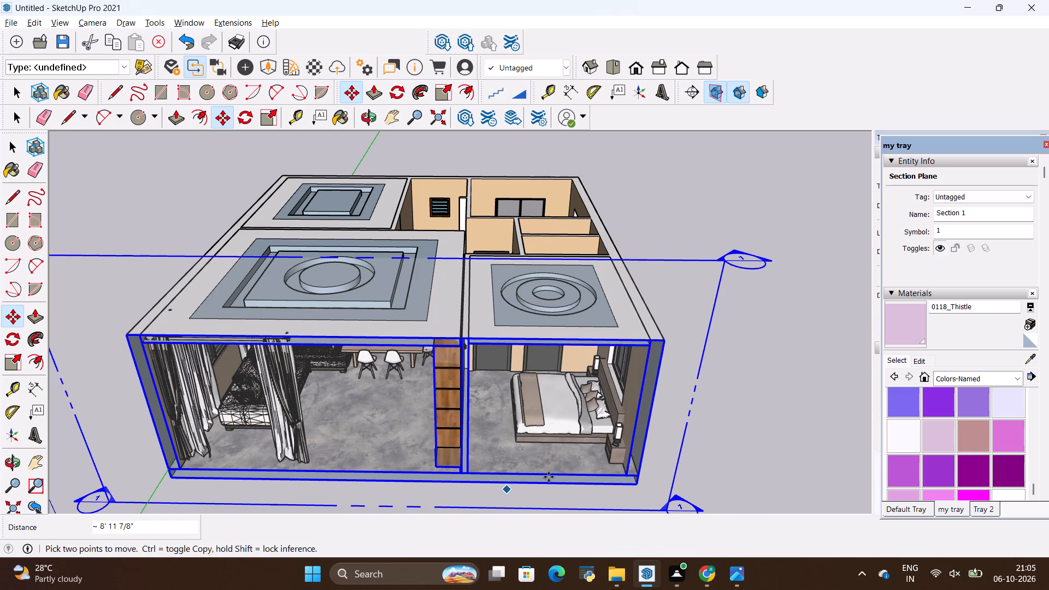
click(719, 406)
key(space)
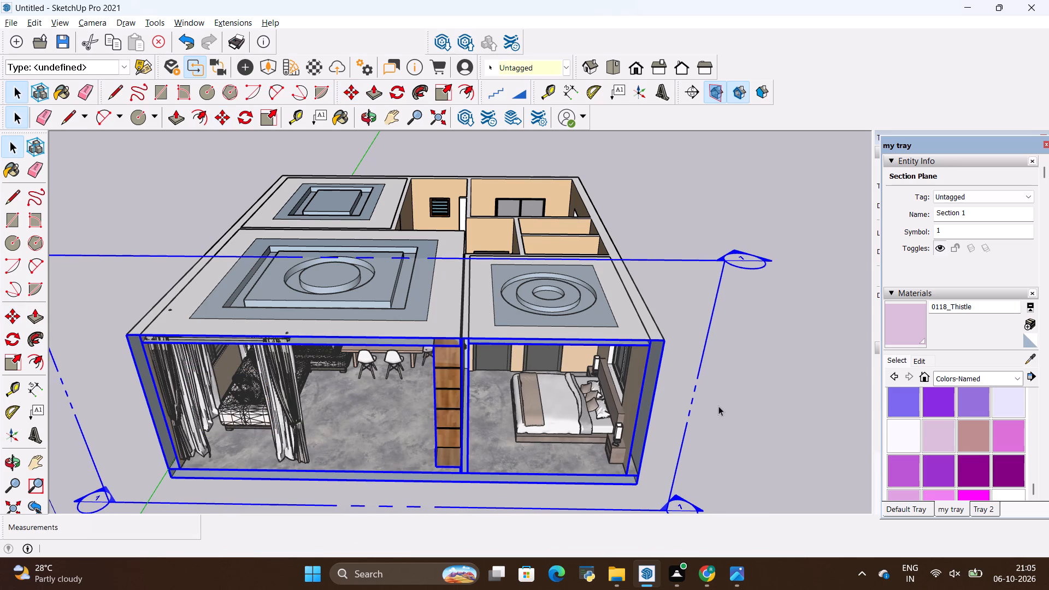
click(718, 406)
Examine the furnished living room, dining area and bedroom through the section cut, along with the false ceilings.
scroll(461, 330, down, 5)
middle_drag(470, 405, 445, 270)
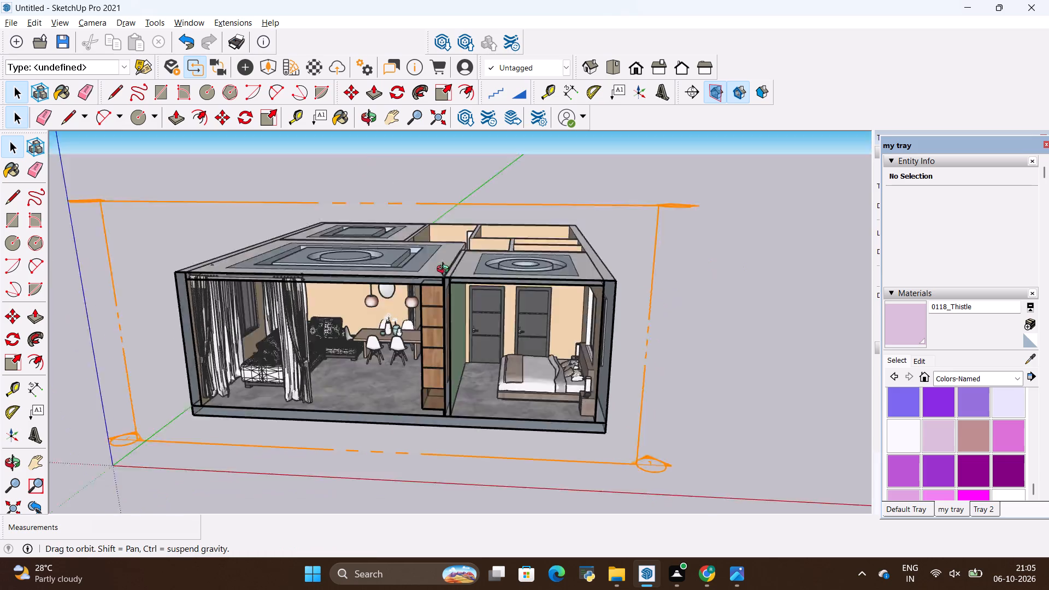
middle_drag(445, 270, 459, 290)
scroll(422, 272, up, 7)
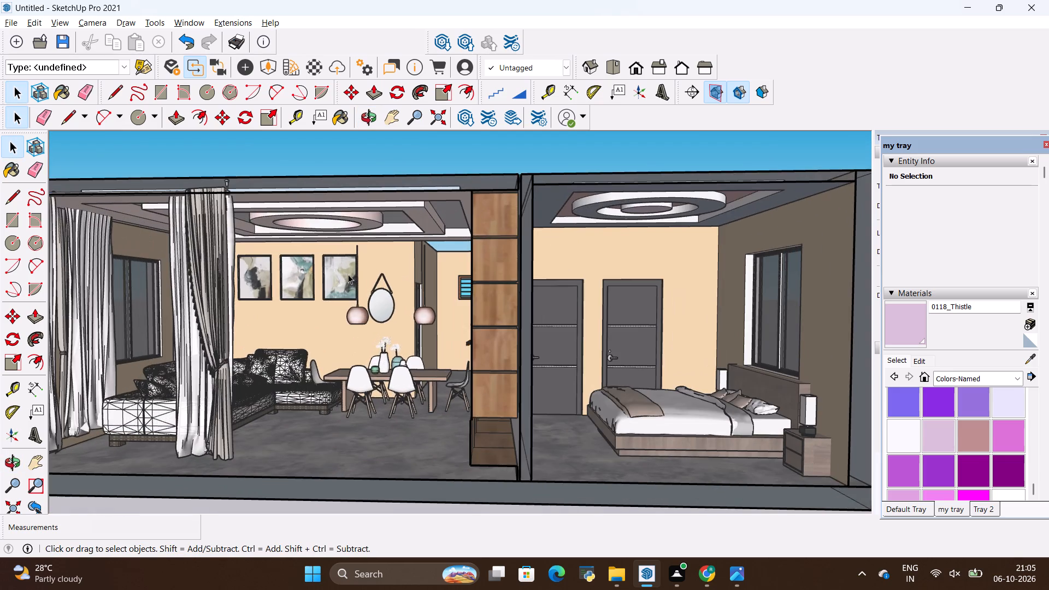
scroll(381, 264, down, 5)
middle_drag(389, 262, 493, 244)
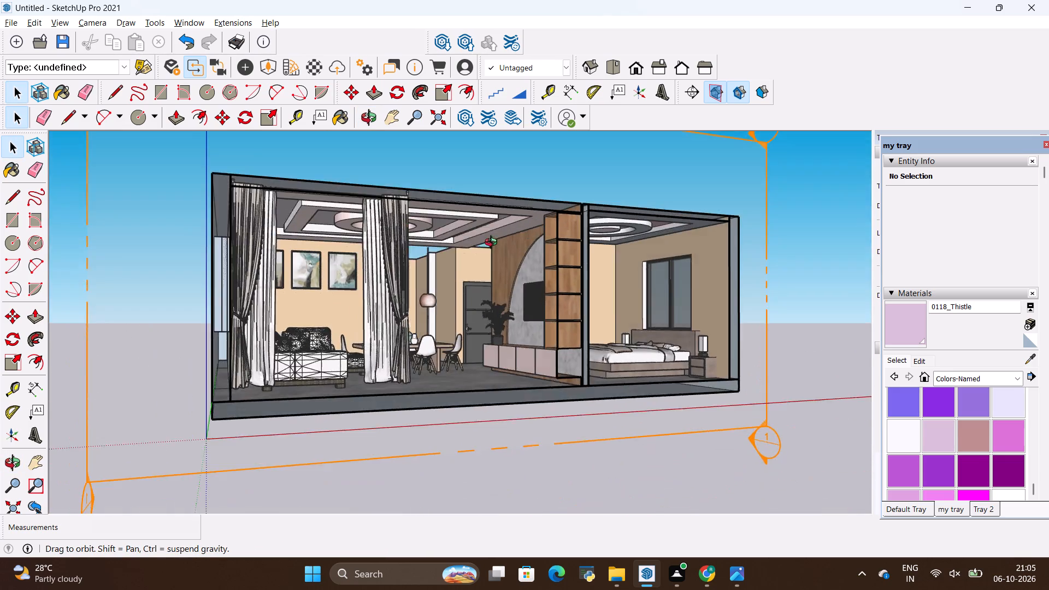
middle_drag(493, 244, 357, 383)
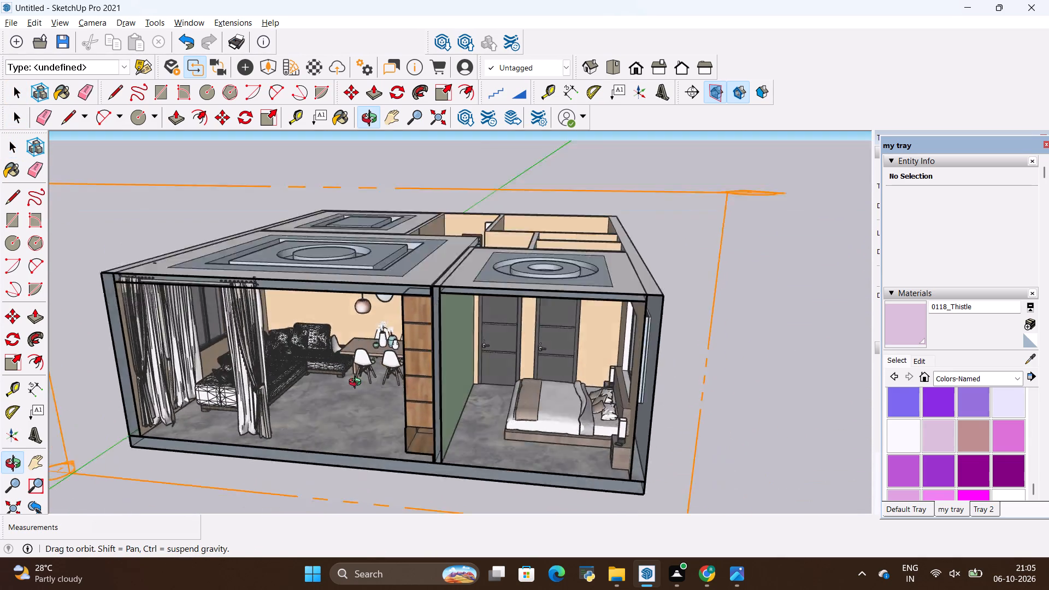
middle_drag(357, 383, 354, 436)
scroll(380, 393, down, 5)
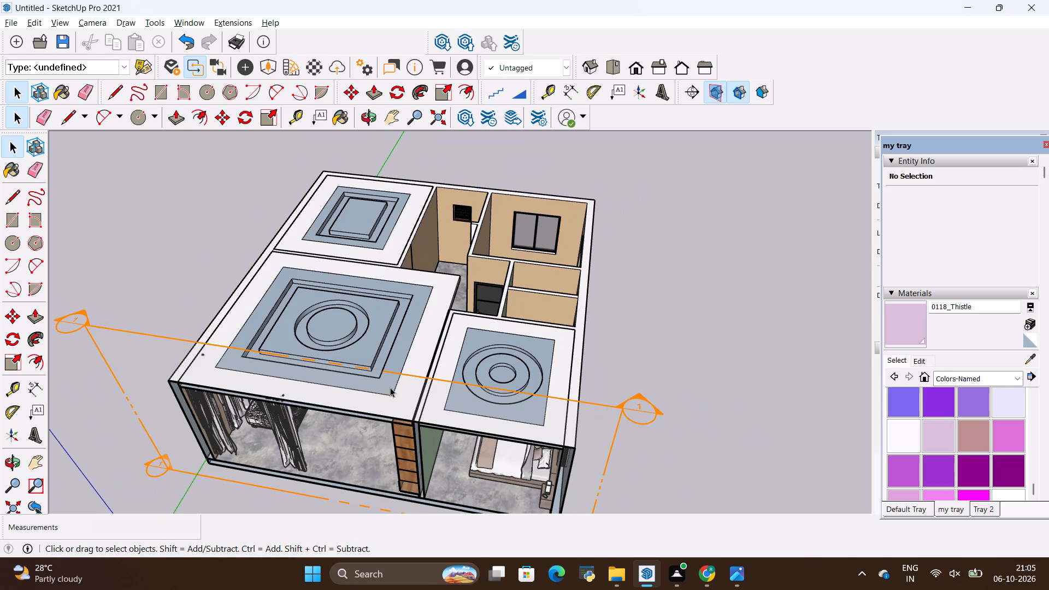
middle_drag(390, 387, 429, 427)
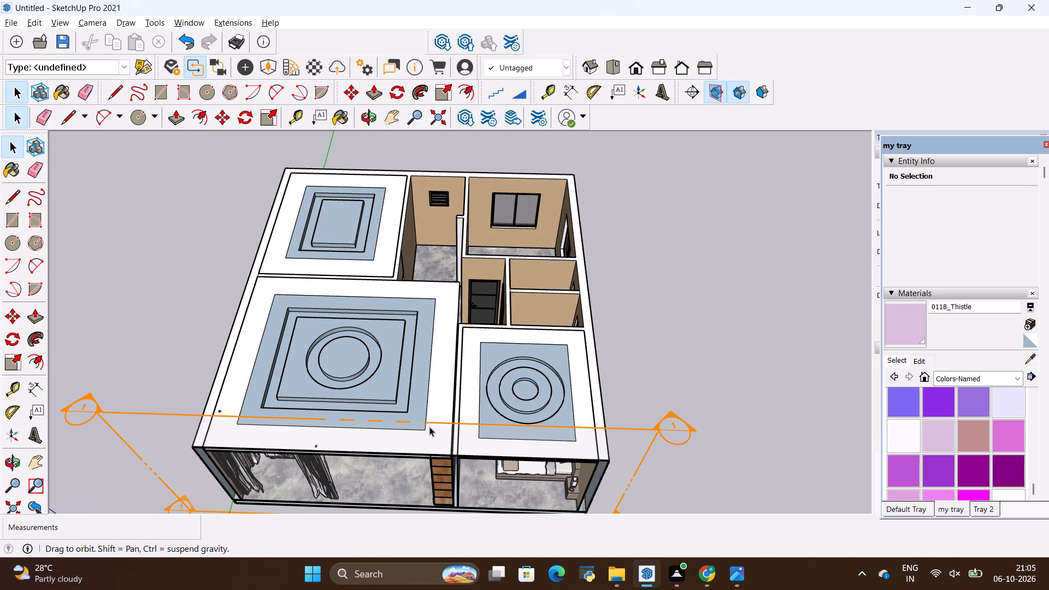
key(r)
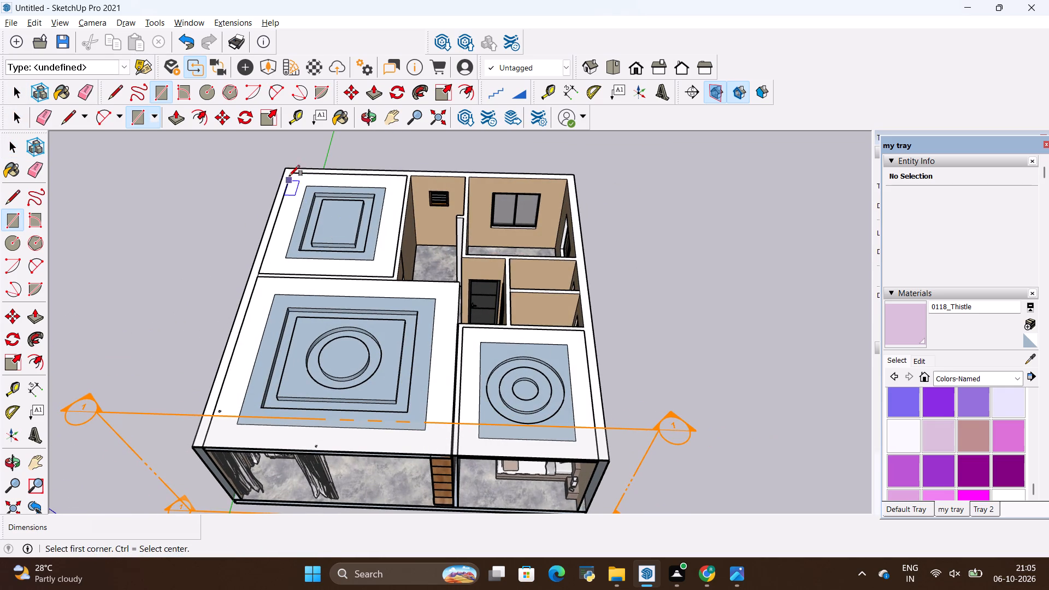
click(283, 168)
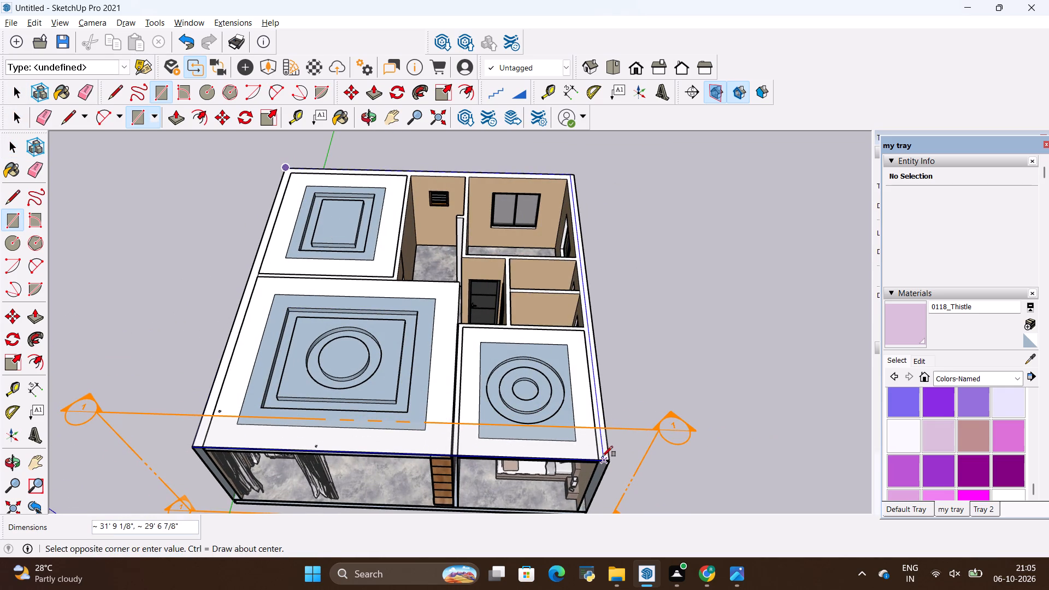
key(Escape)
Close the unceilinged rooms with flat rectangles: 11' 3/4" by 10' 3/4" over the rear windowed room, about 19' by 16' over the remaining openings.
middle_drag(188, 385, 195, 369)
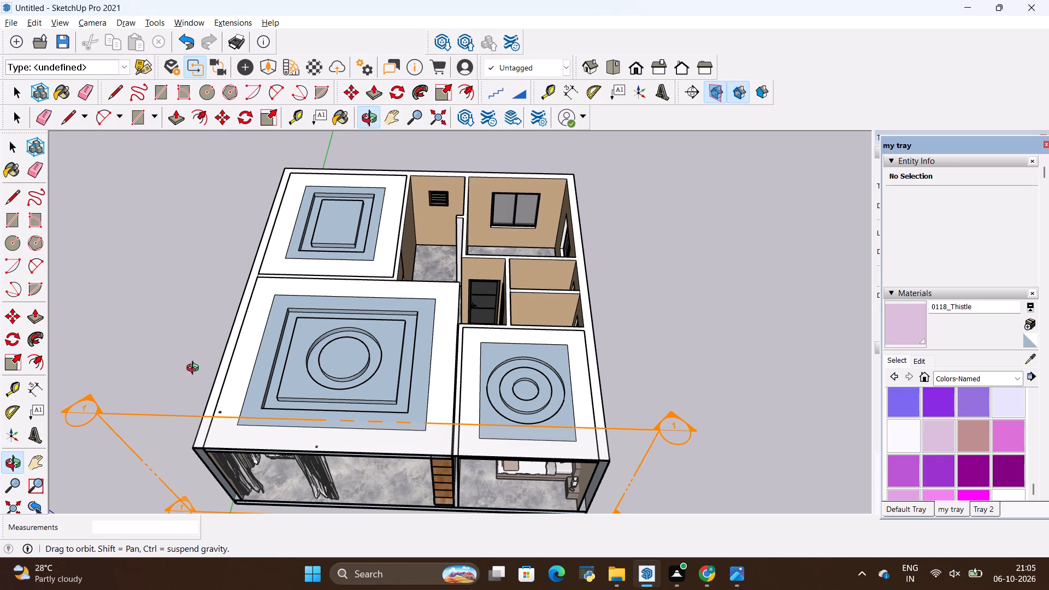
middle_drag(195, 369, 220, 225)
middle_drag(331, 365, 328, 430)
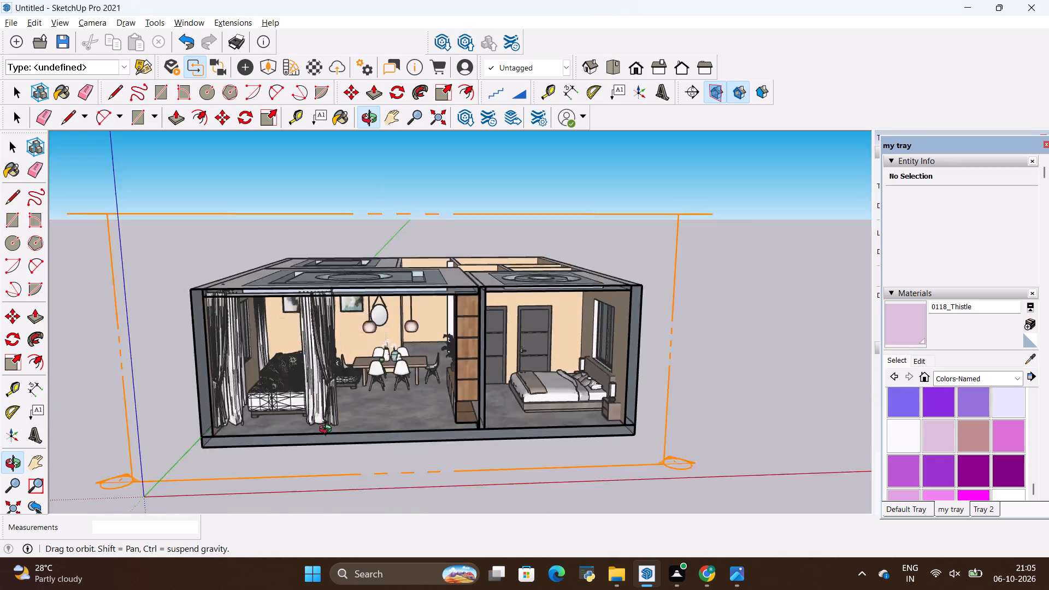
middle_drag(328, 430, 329, 453)
middle_drag(589, 263, 516, 388)
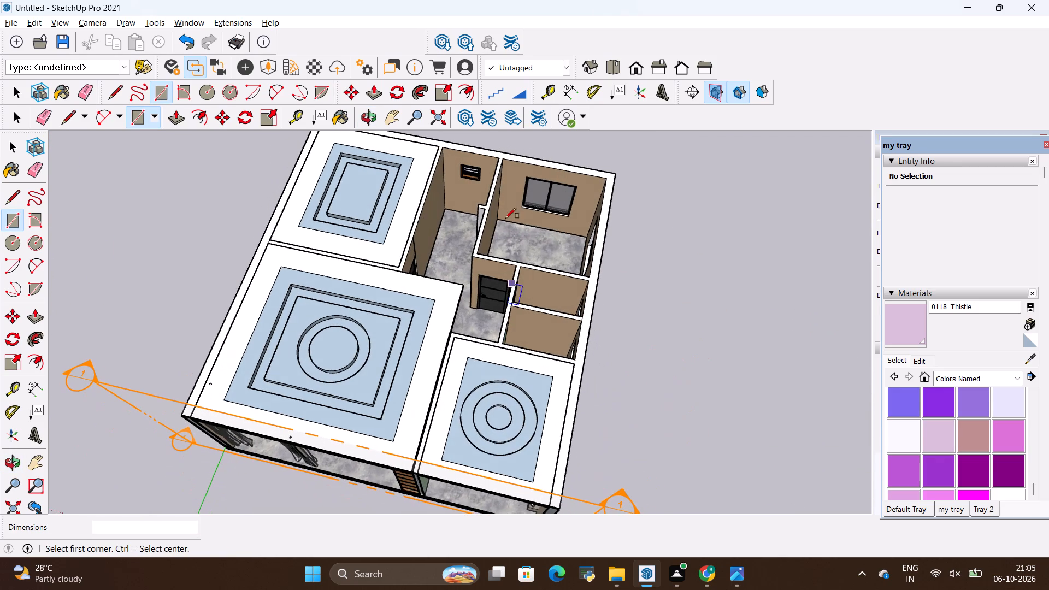
click(503, 156)
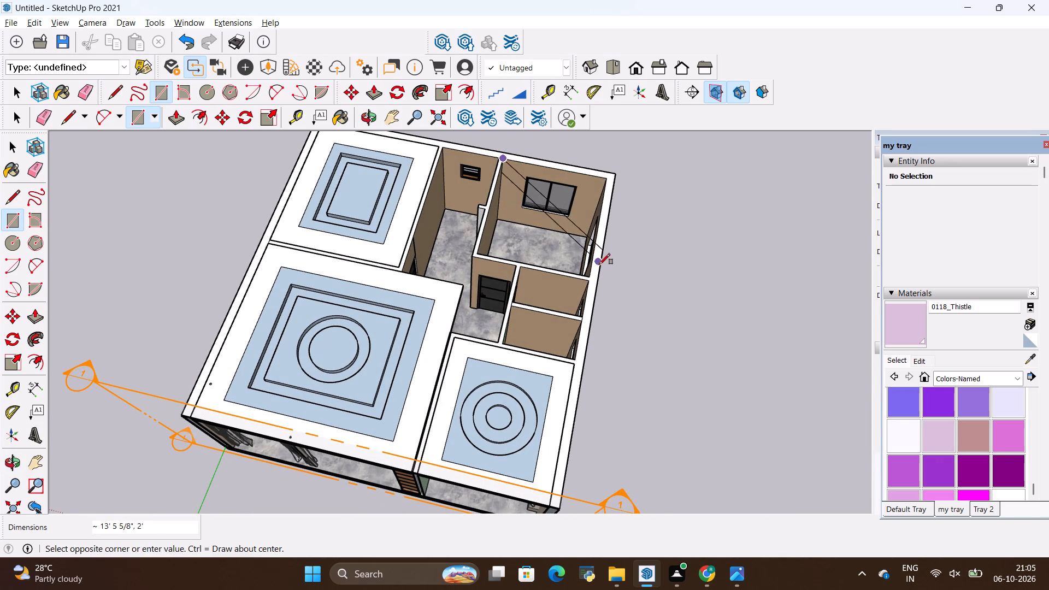
click(591, 276)
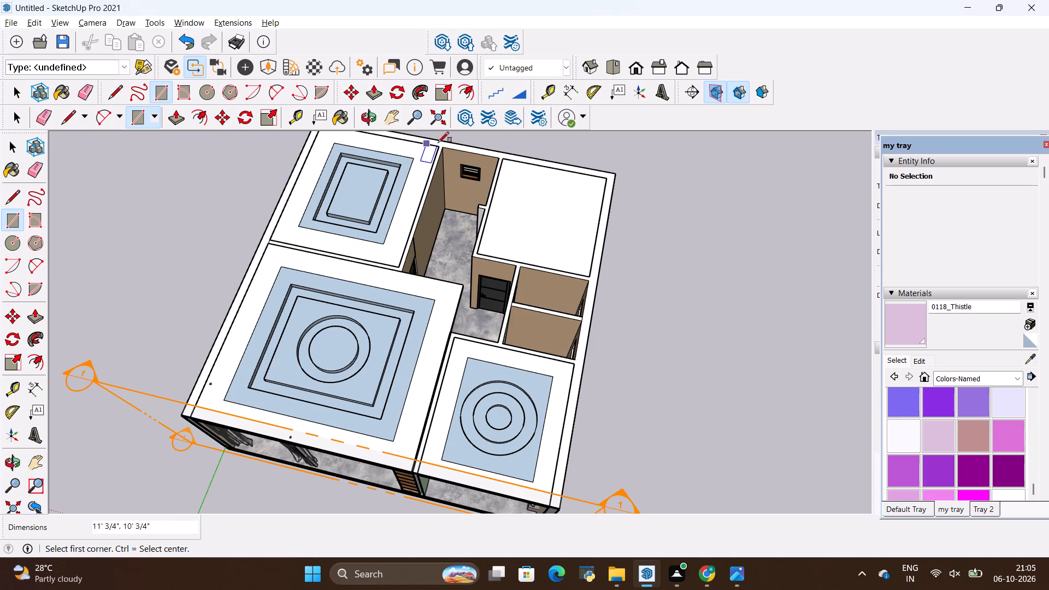
click(444, 147)
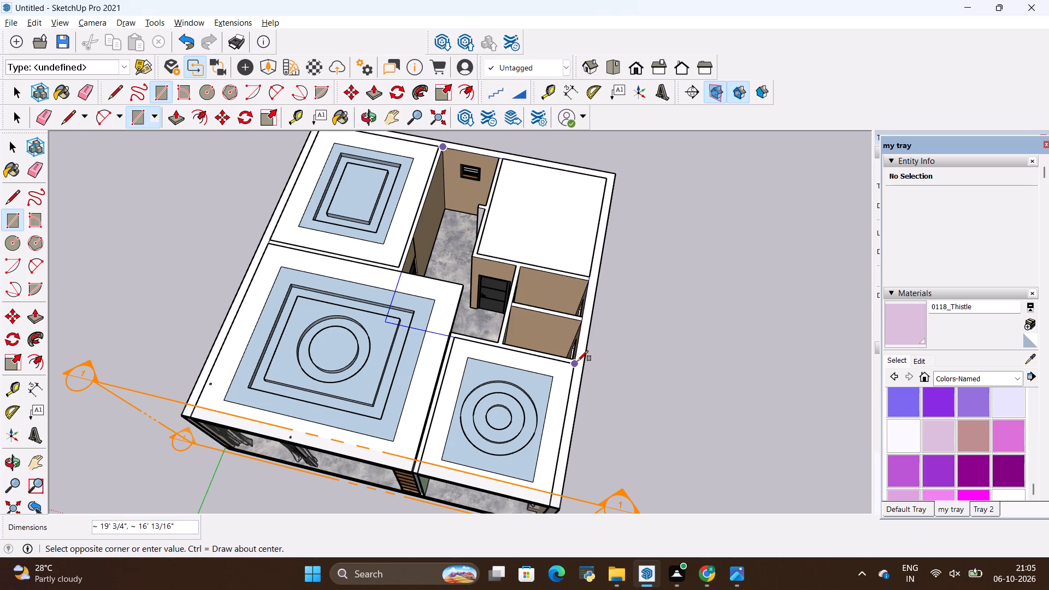
click(577, 361)
Examine the living room, dining area and bedroom with their false ceilings from the front through the section cut.
middle_drag(412, 470, 427, 423)
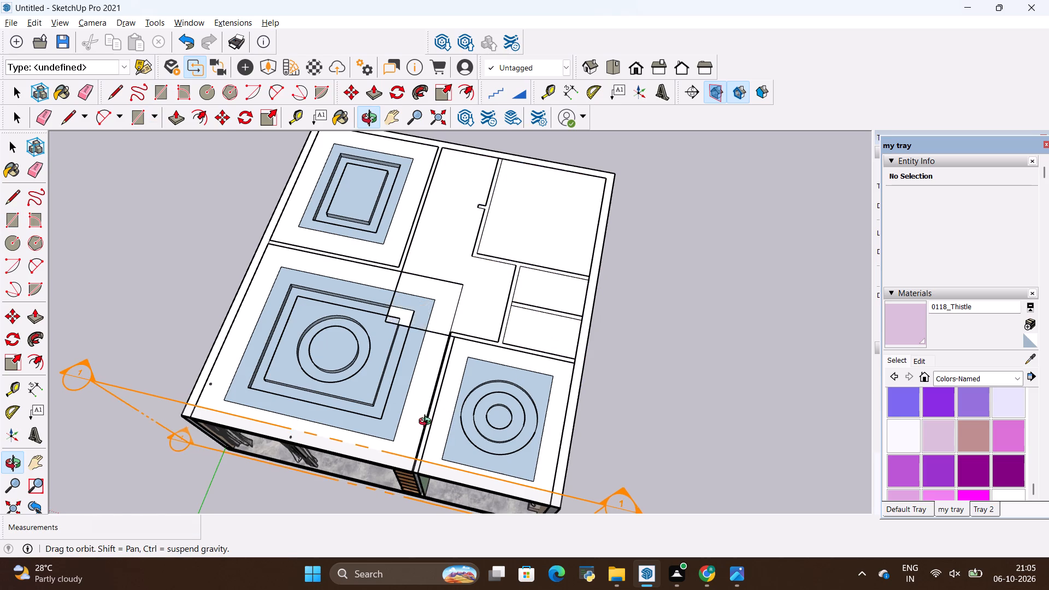
middle_drag(427, 423, 468, 302)
middle_drag(469, 394, 462, 279)
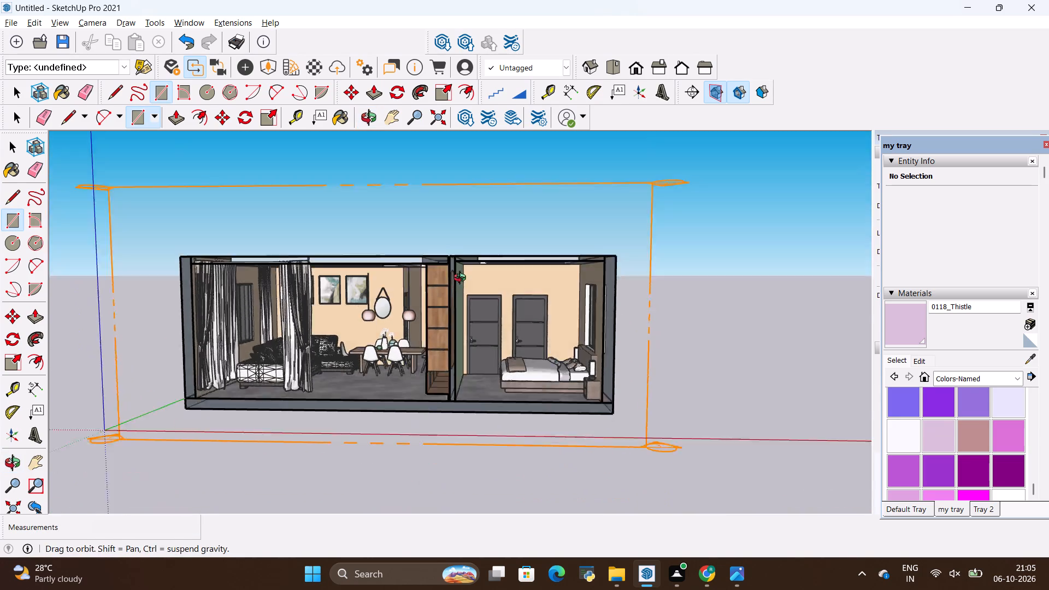
middle_drag(462, 279, 463, 273)
middle_drag(484, 364, 517, 333)
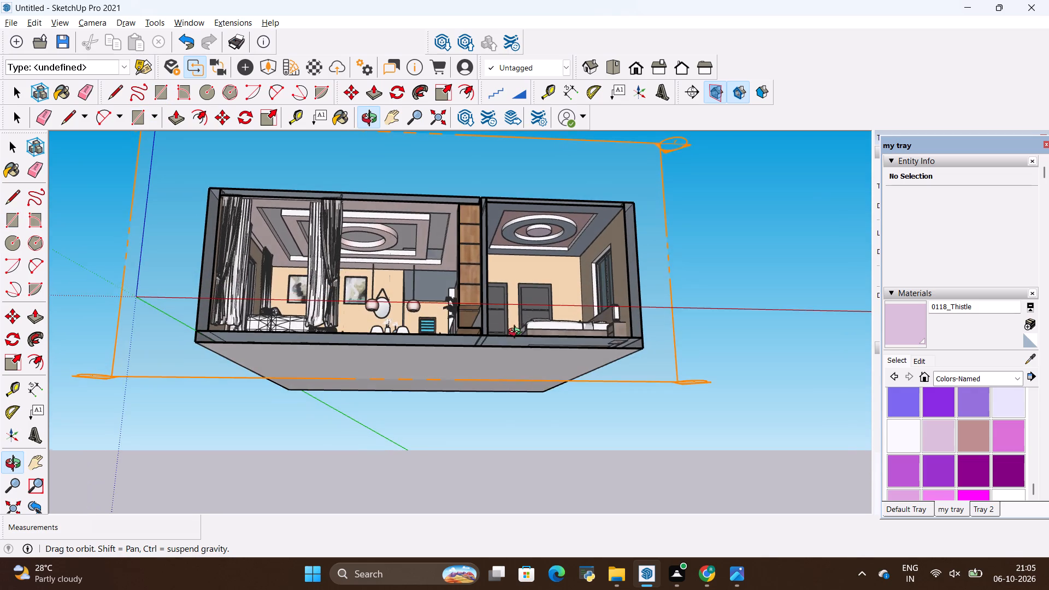
middle_drag(517, 333, 521, 346)
scroll(418, 315, up, 2)
scroll(340, 228, up, 2)
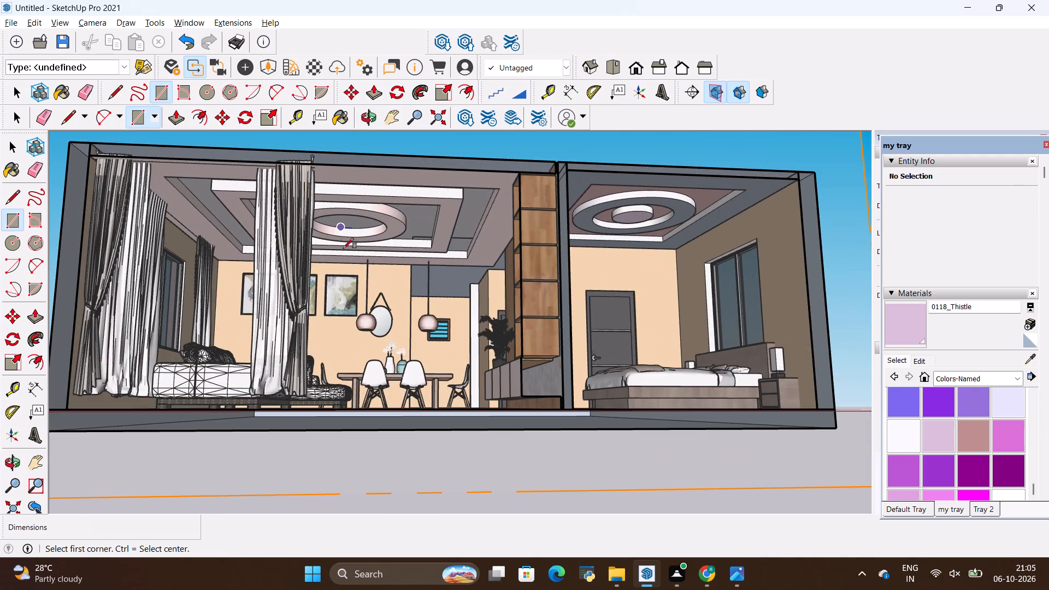
scroll(358, 297, up, 2)
middle_drag(366, 303, 375, 320)
scroll(375, 320, up, 1)
scroll(375, 321, down, 1)
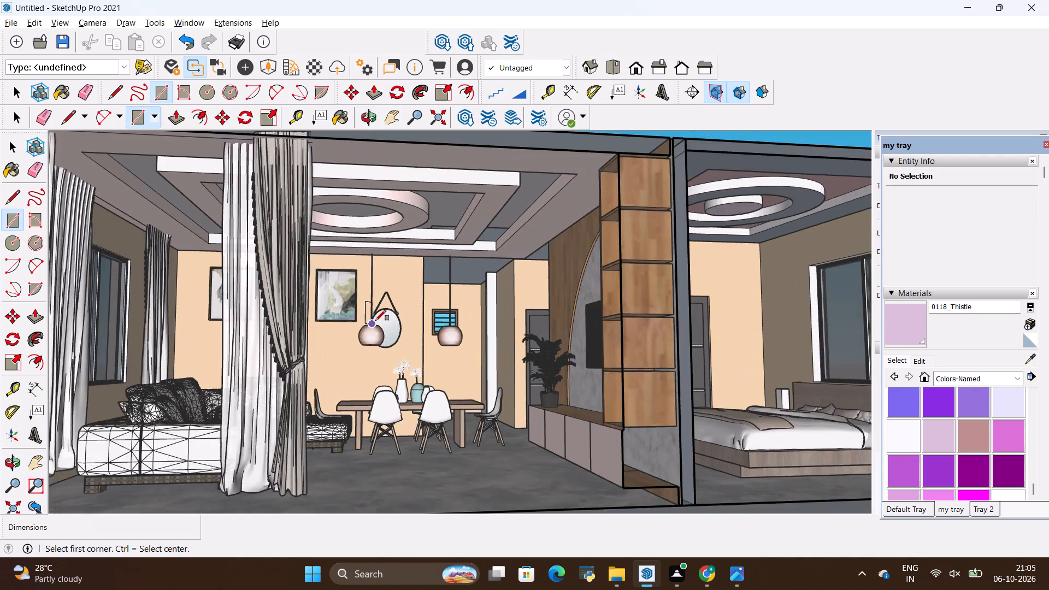
scroll(375, 321, down, 1)
middle_drag(405, 325, 344, 335)
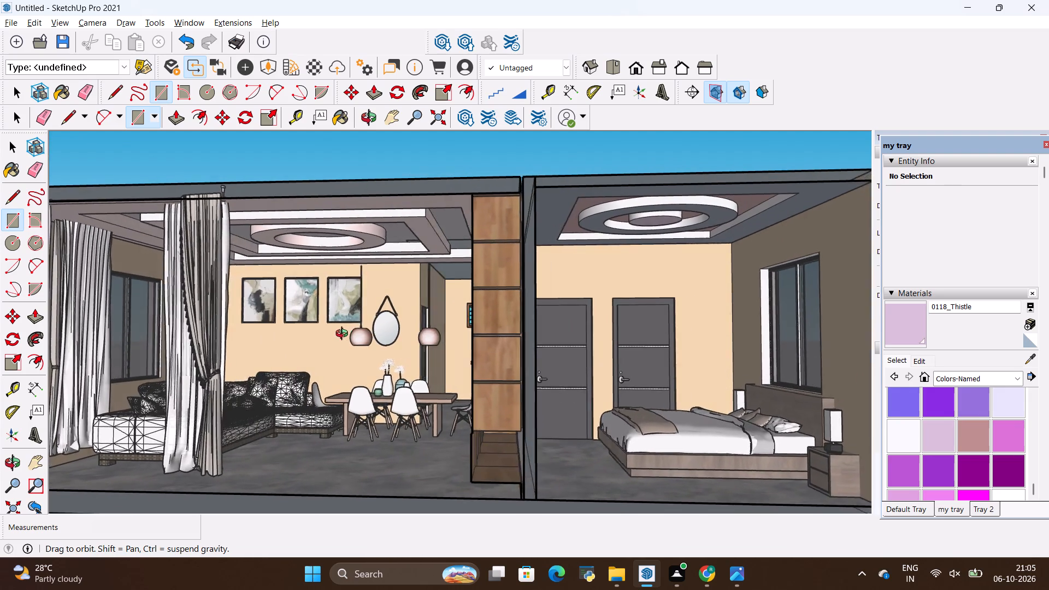
middle_drag(344, 335, 397, 345)
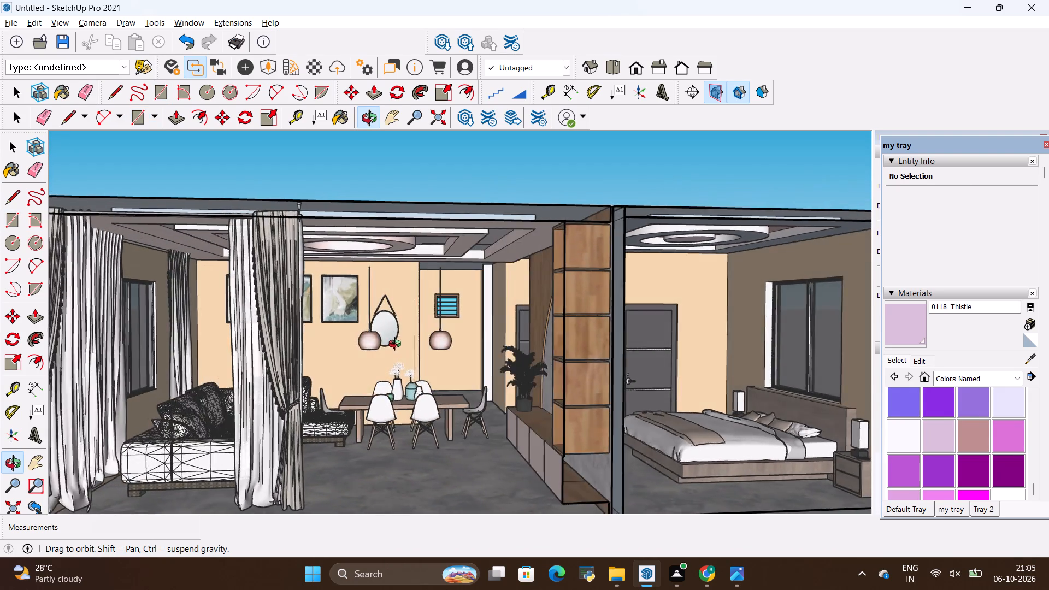
middle_drag(397, 345, 408, 320)
scroll(410, 313, up, 1)
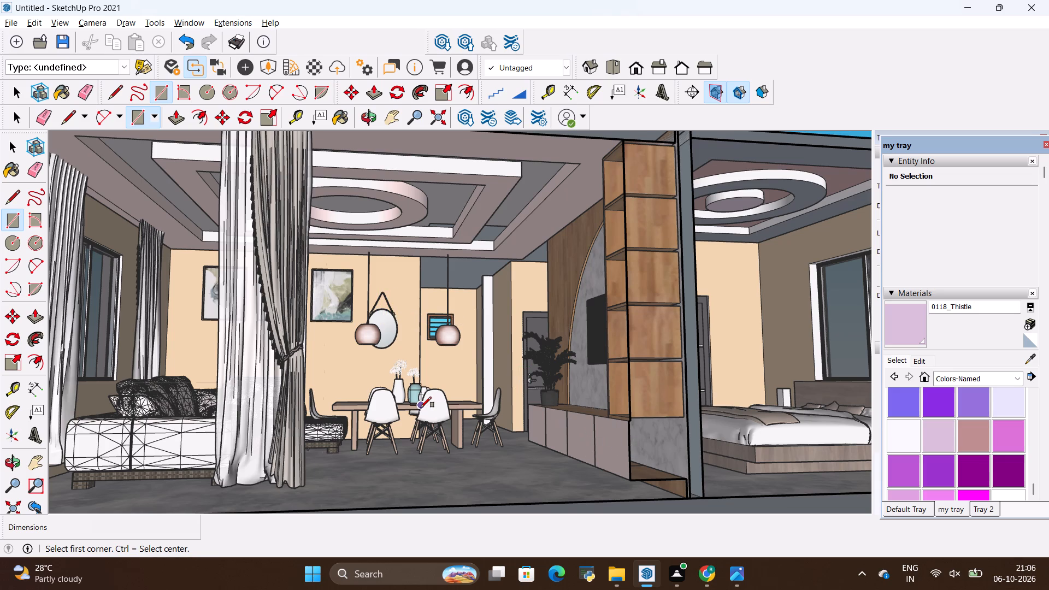
scroll(421, 408, down, 1)
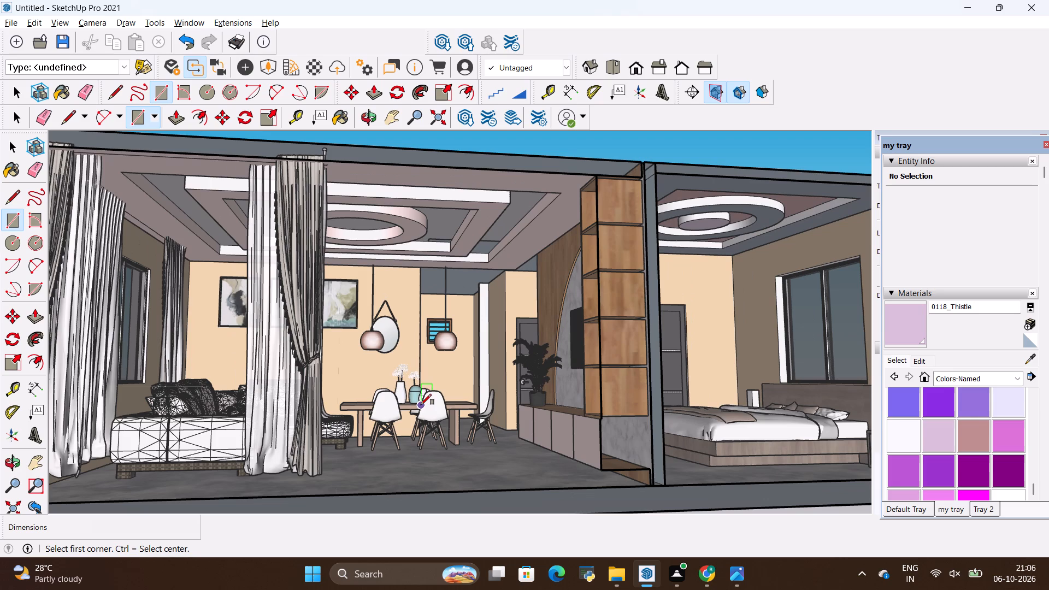
scroll(421, 405, down, 2)
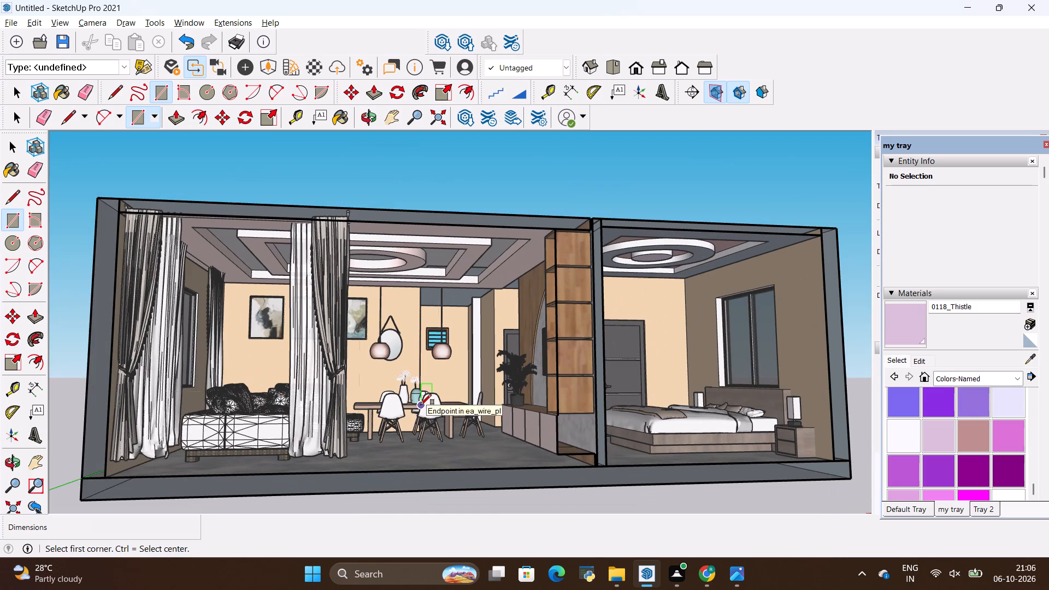
Examine the sectioned interior from oblique angles, including the curtains, sofa, TV wall, shelving, bedroom and outer side wall.
middle_drag(425, 432, 422, 417)
scroll(416, 283, down, 3)
middle_drag(430, 292, 434, 342)
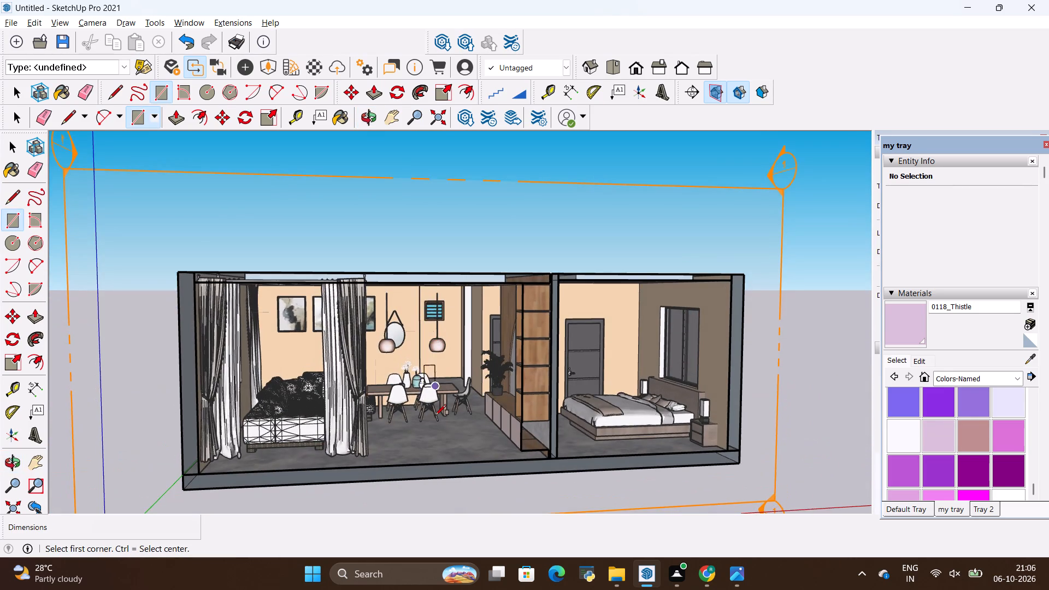
scroll(435, 415, up, 3)
middle_drag(435, 415, 433, 376)
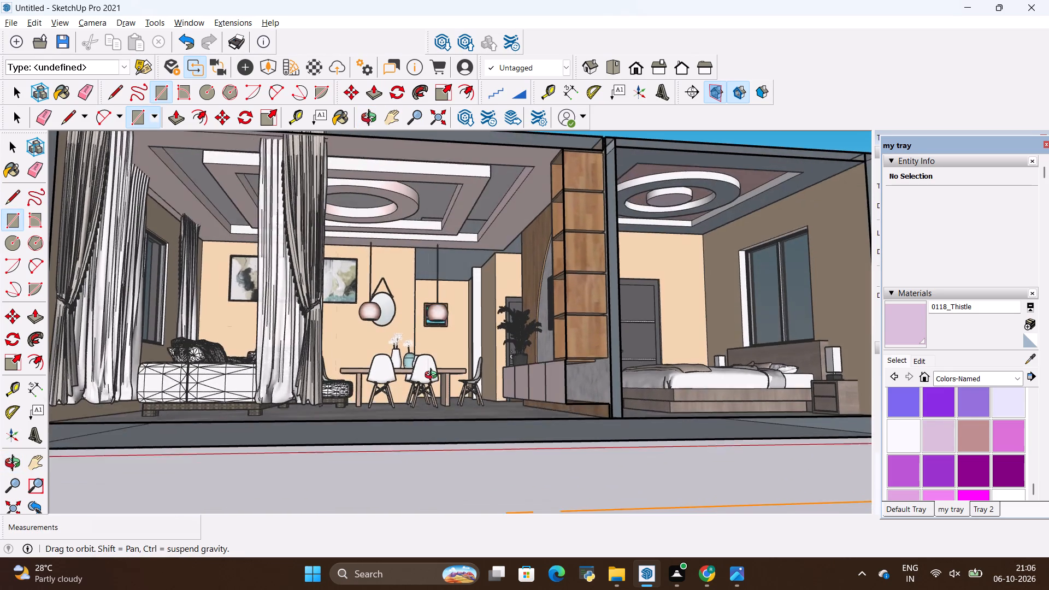
middle_drag(433, 376, 515, 386)
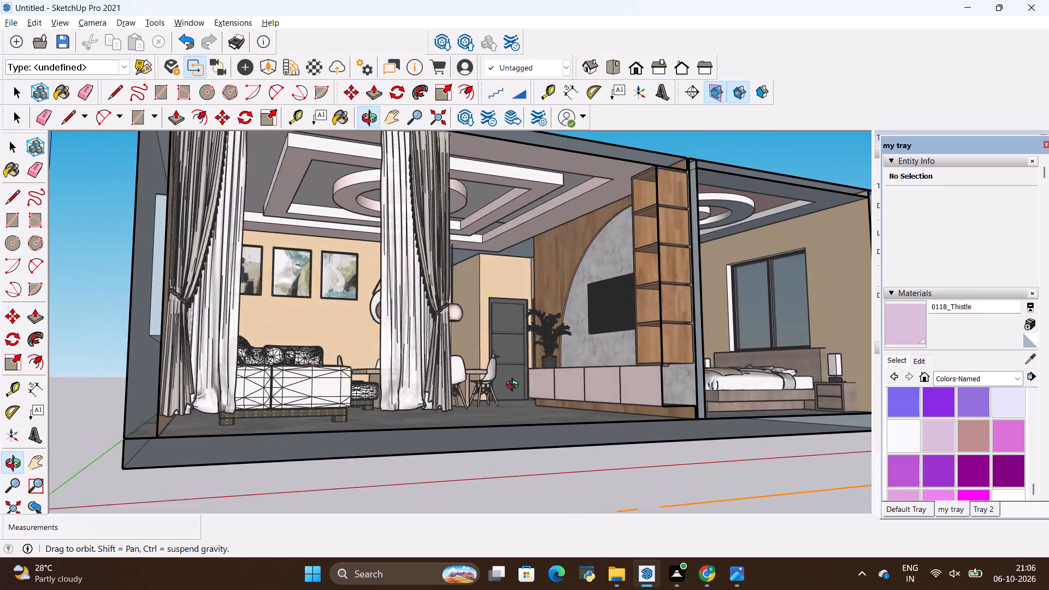
middle_drag(515, 386, 515, 401)
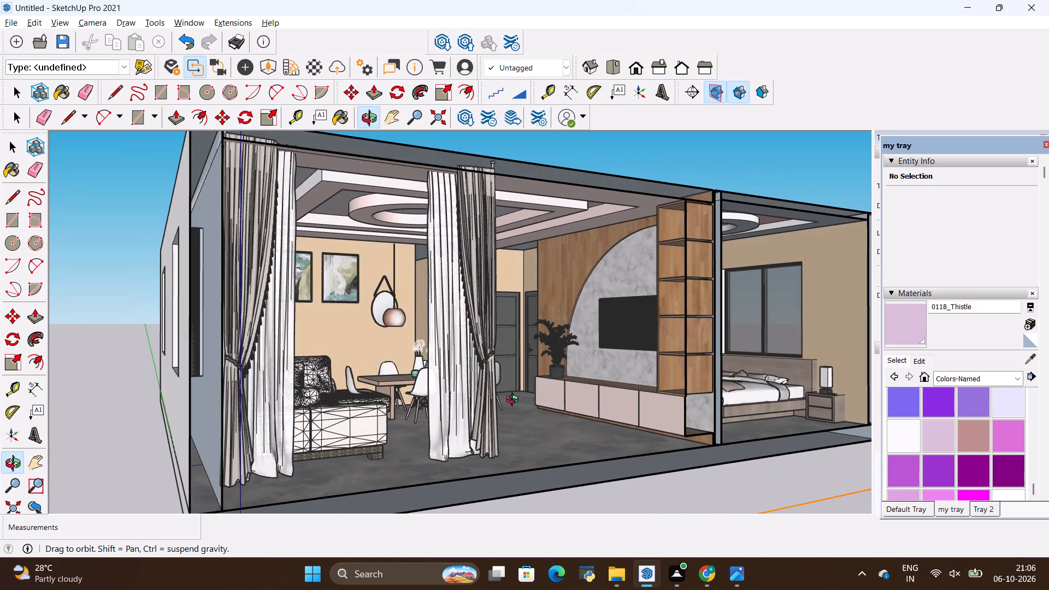
middle_drag(515, 401, 255, 415)
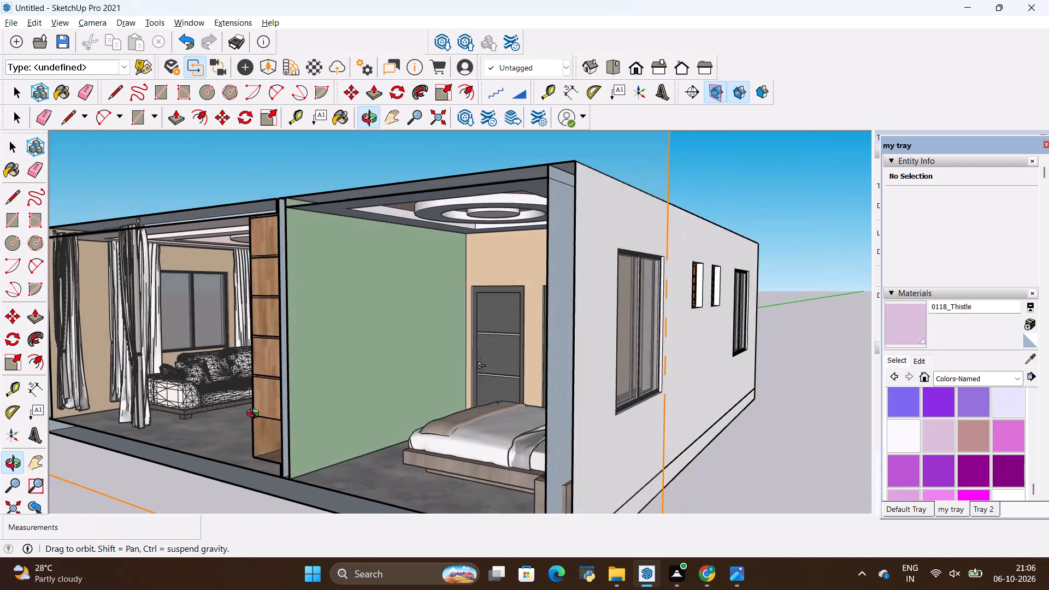
middle_drag(255, 415, 485, 404)
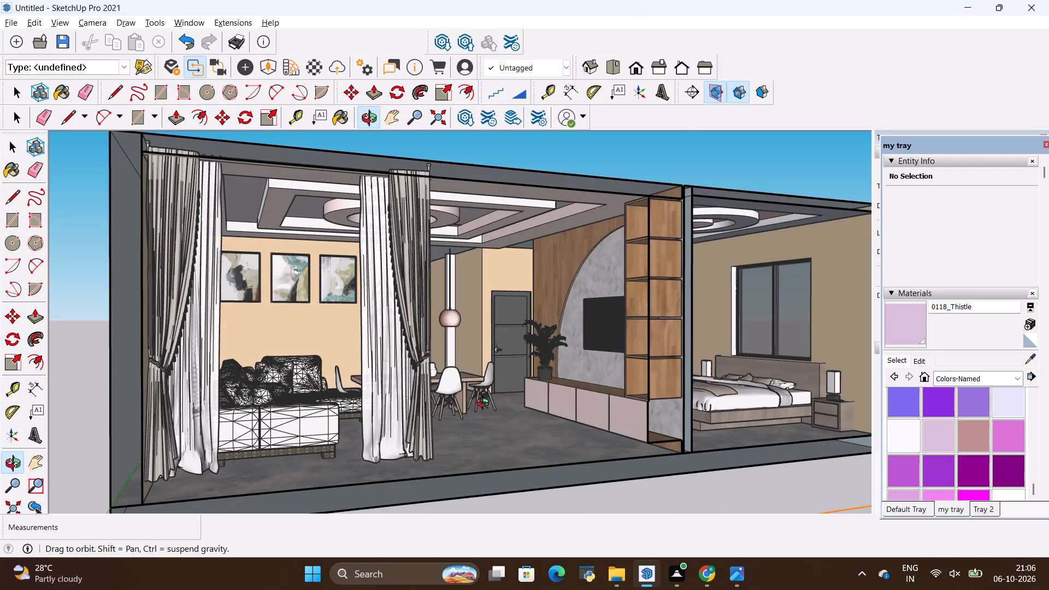
middle_drag(485, 404, 478, 389)
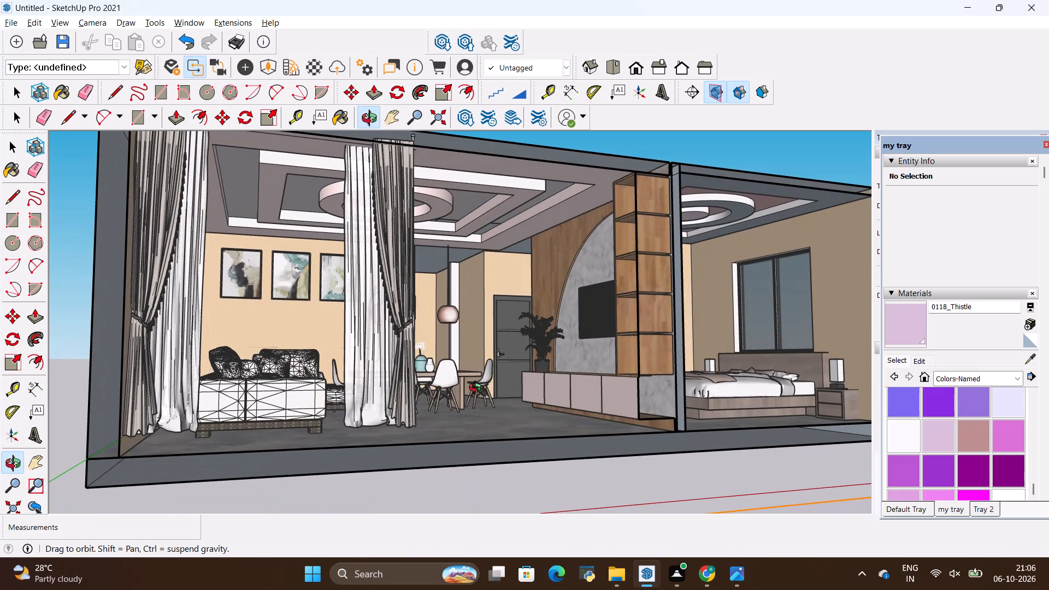
middle_drag(478, 389, 484, 399)
scroll(470, 364, up, 1)
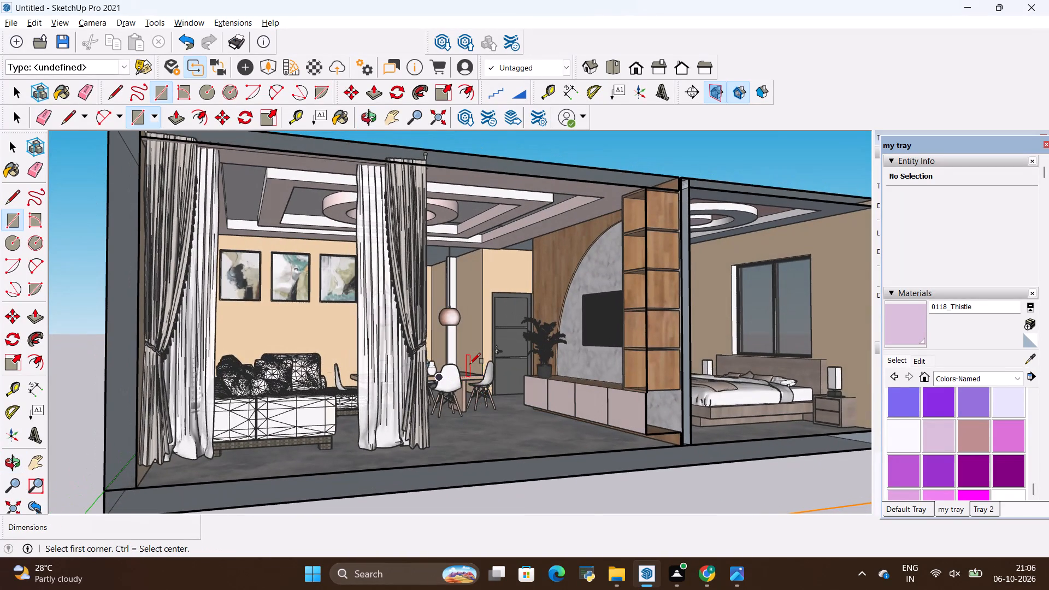
middle_drag(455, 370, 455, 371)
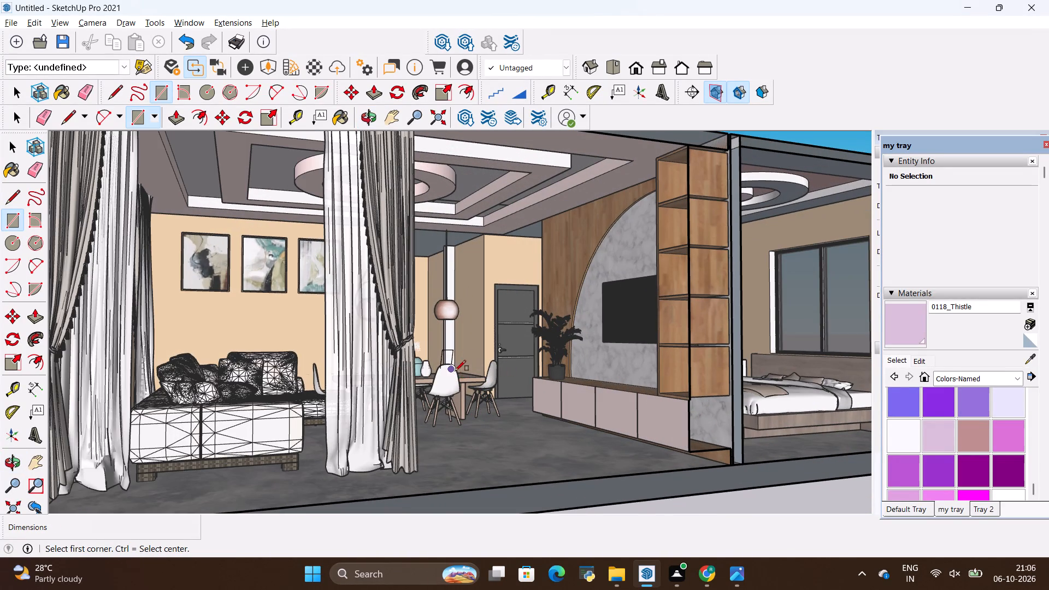
middle_drag(455, 371, 416, 380)
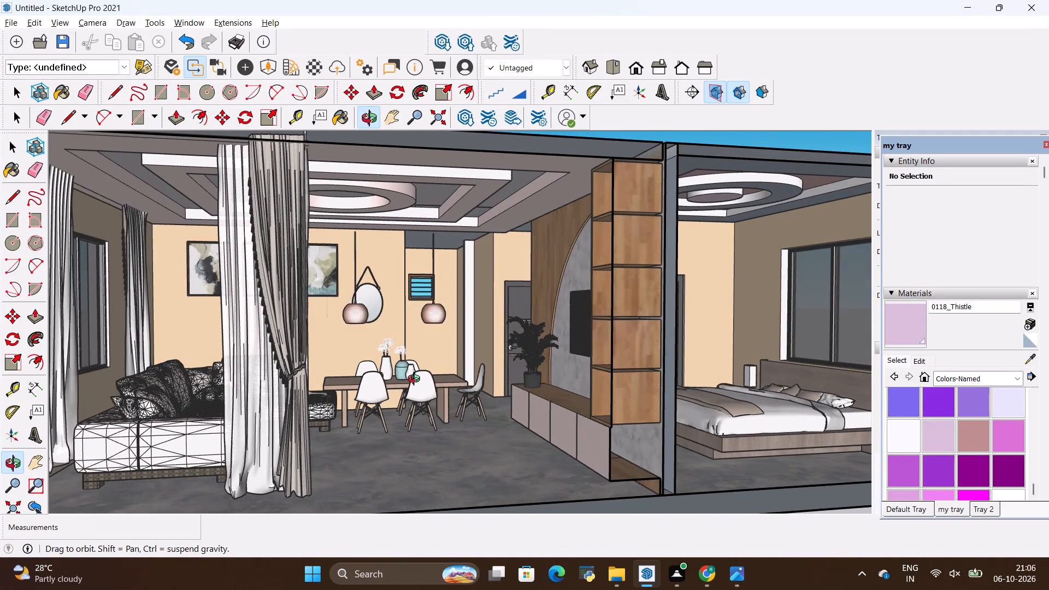
middle_drag(416, 380, 441, 379)
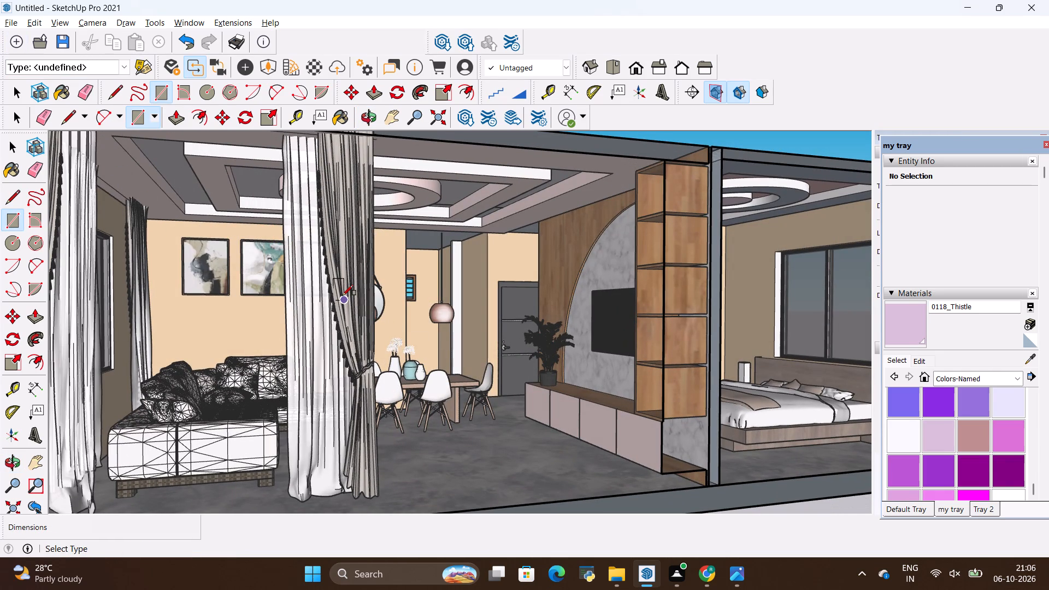
Save the model in the Downloads folder as "house plan 2bhk".
key(ctrl+s)
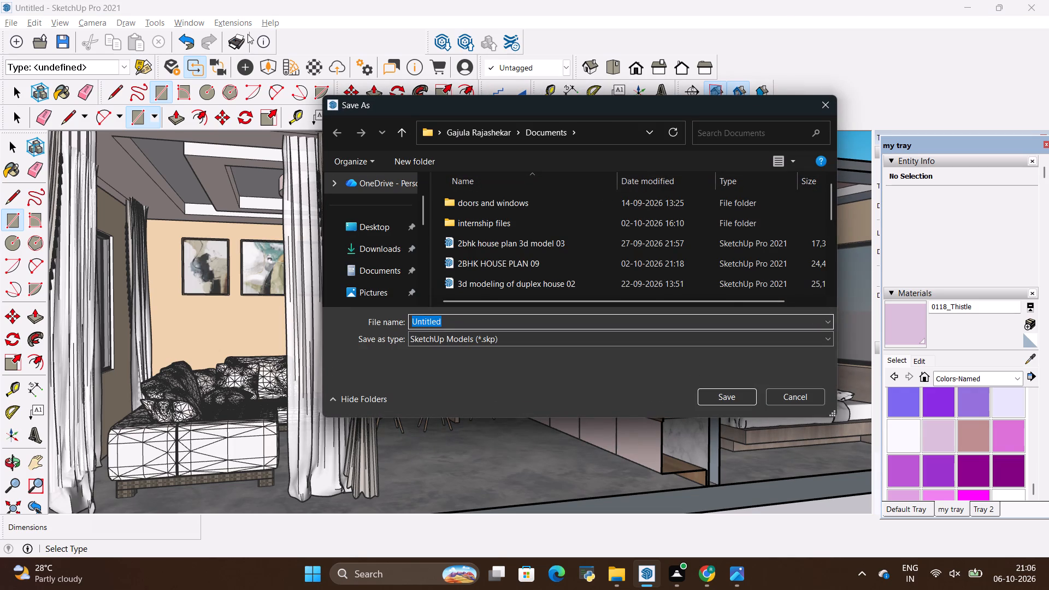
click(387, 245)
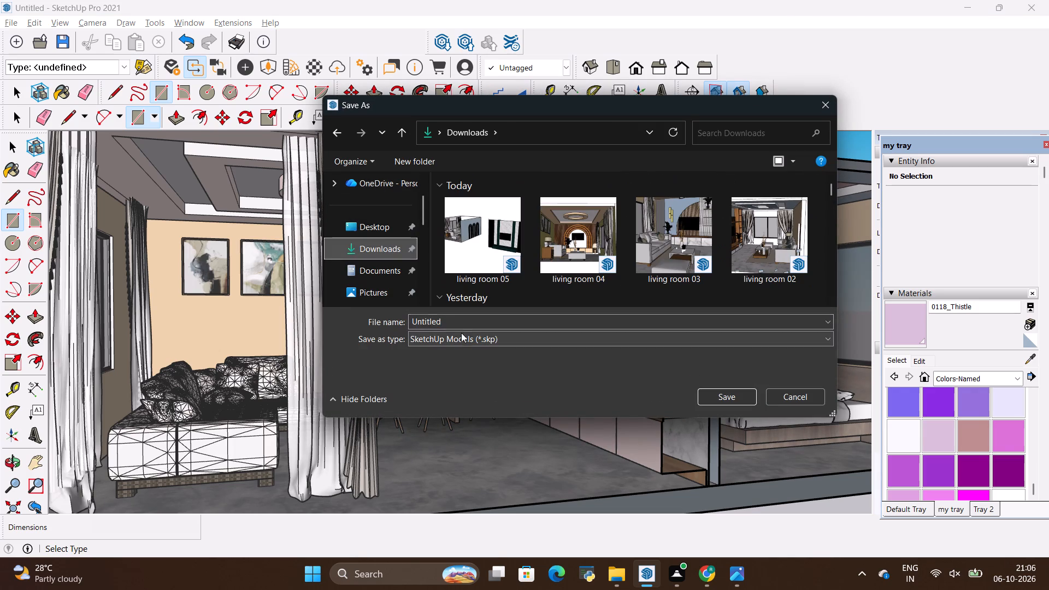
click(462, 317)
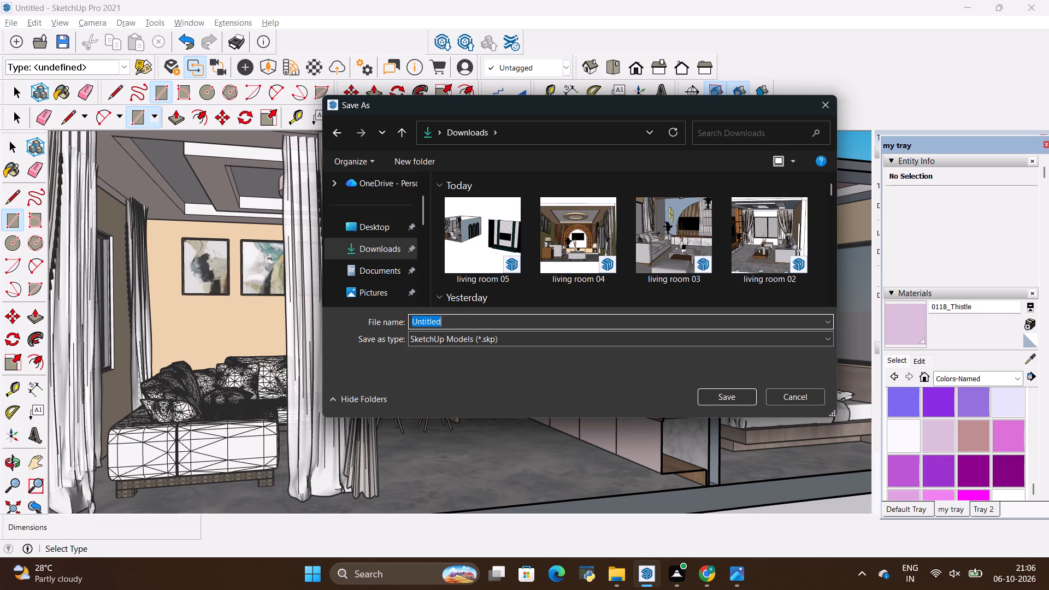
key(BackSpace)
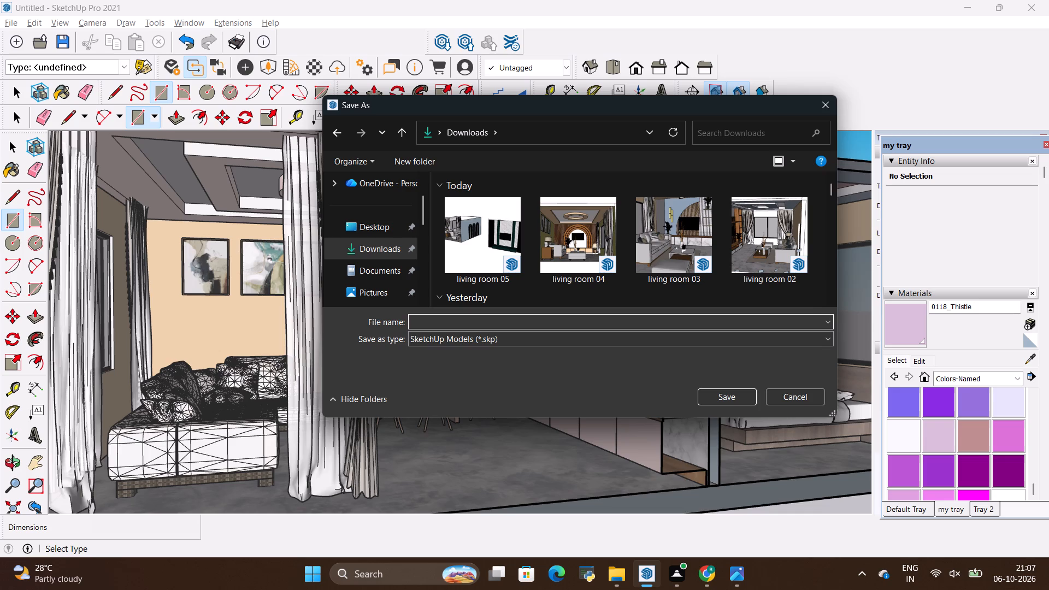
text(house)
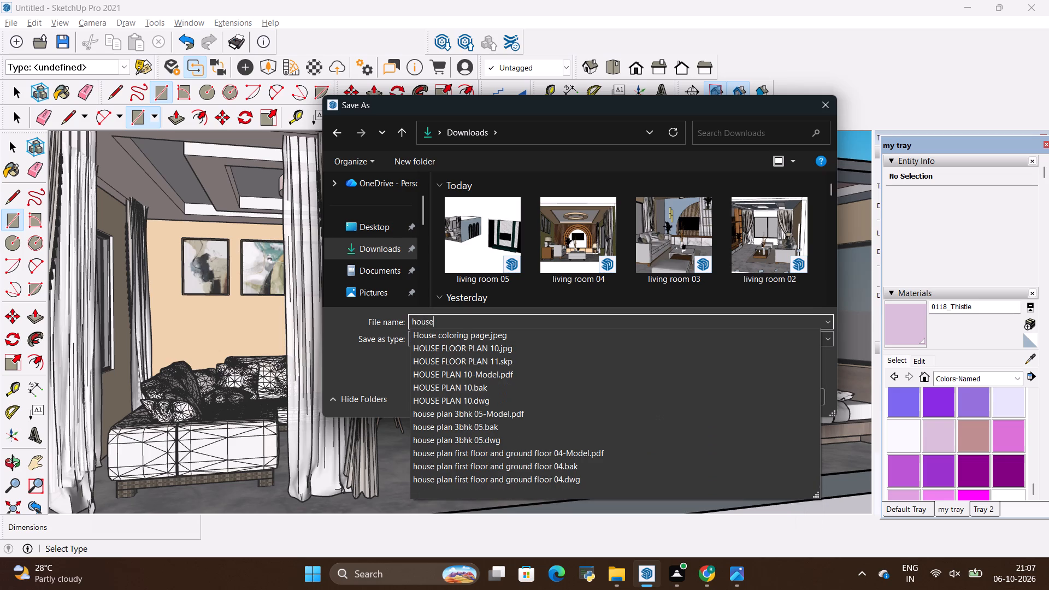
key(space)
text(plan)
key(space)
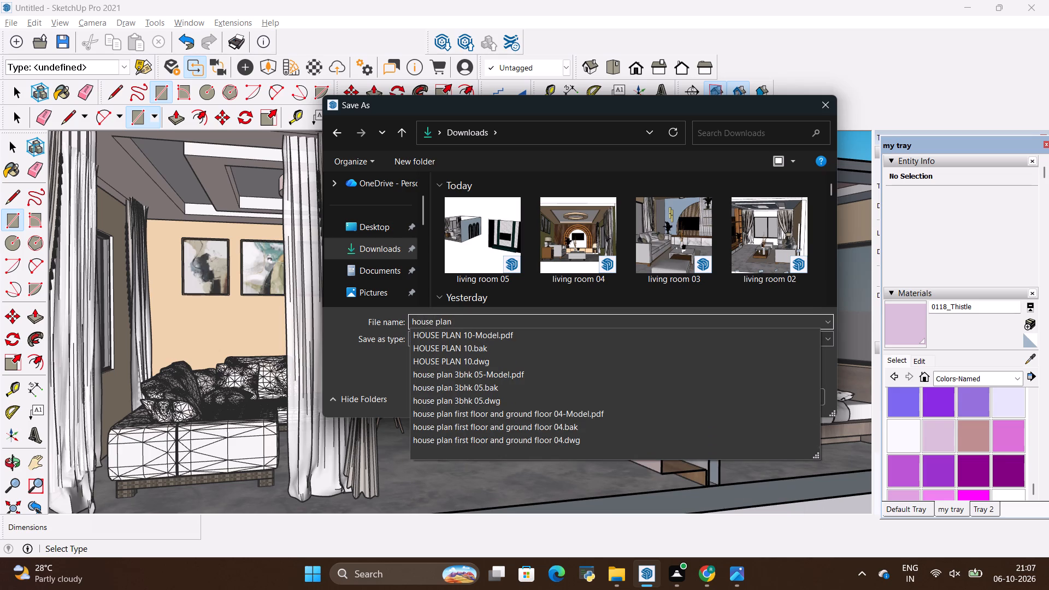
text(2bhk)
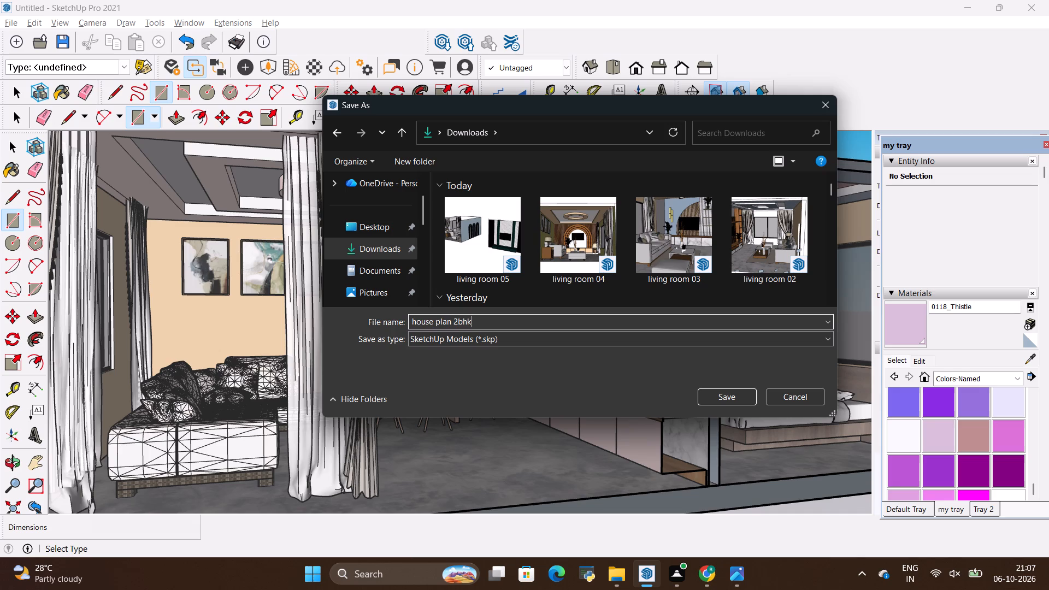
click(729, 394)
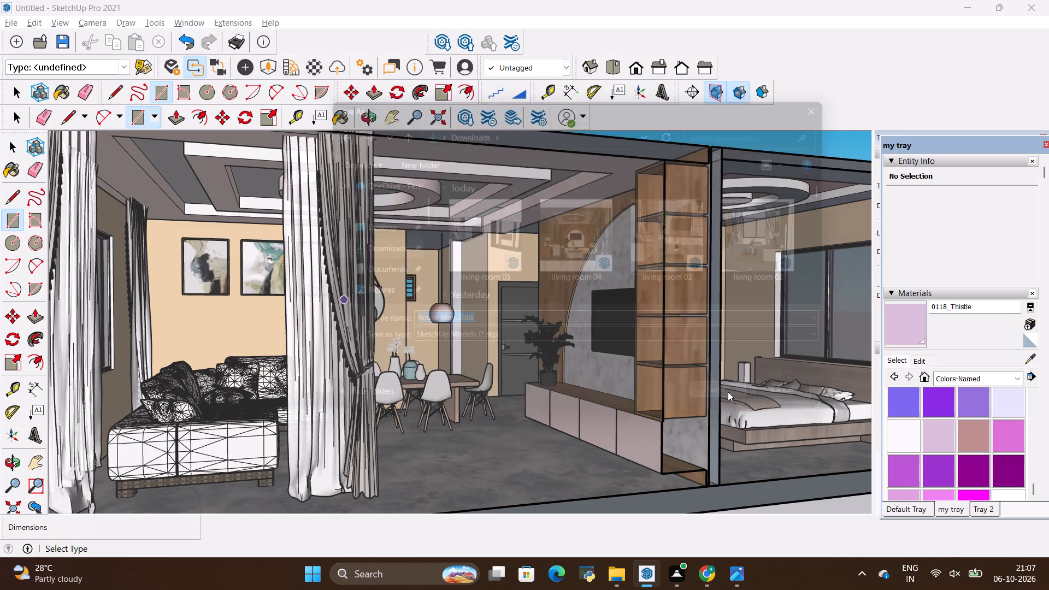
Export the sectioned view of the living room and bedroom as a JPEG 2D graphic named "house plan 2bhk" to Downloads.
scroll(426, 380, down, 3)
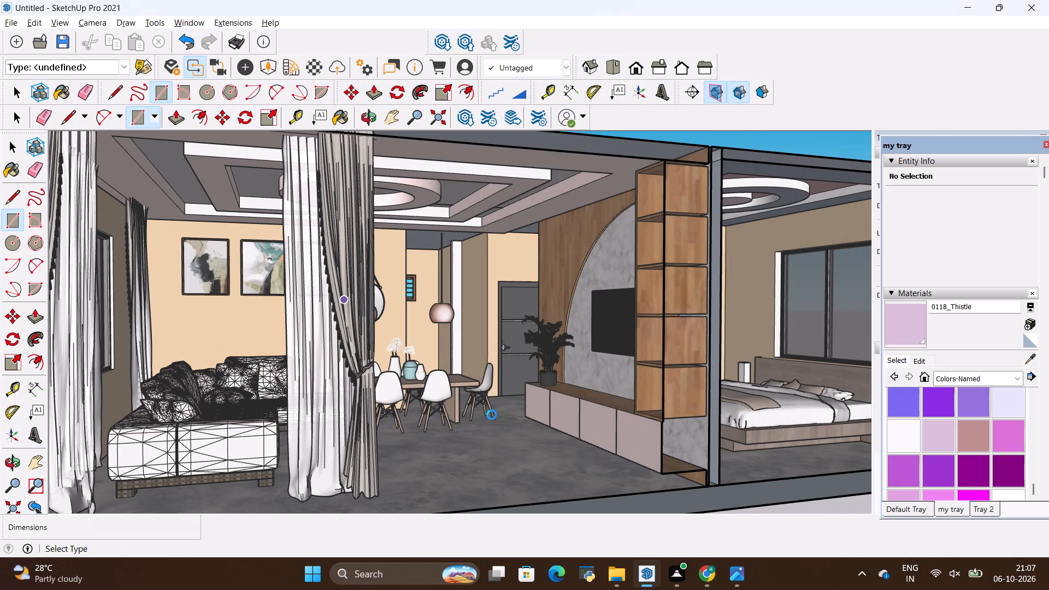
scroll(392, 392, down, 3)
scroll(394, 392, up, 3)
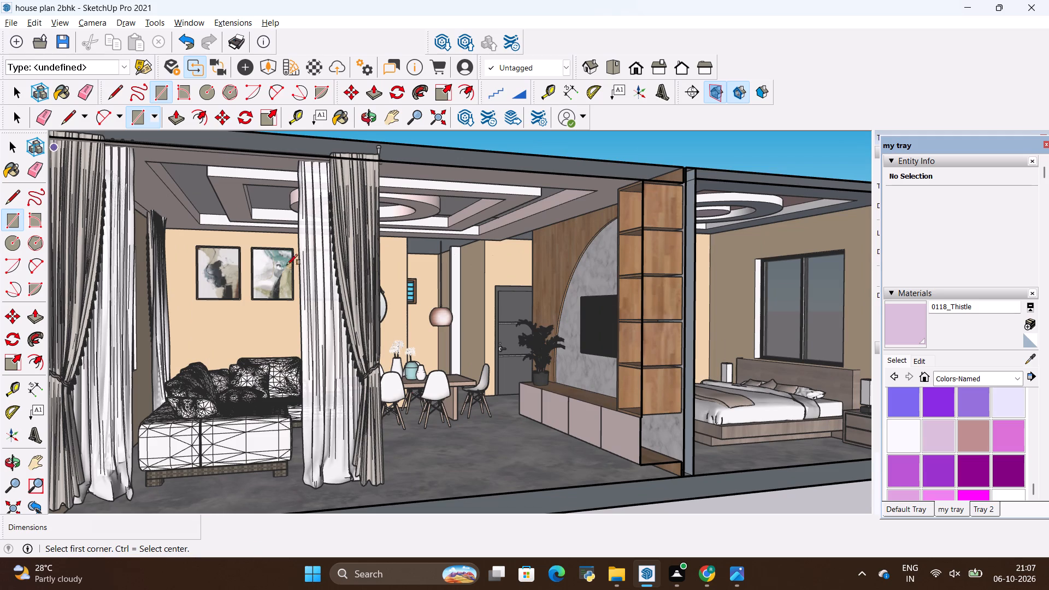
click(3, 26)
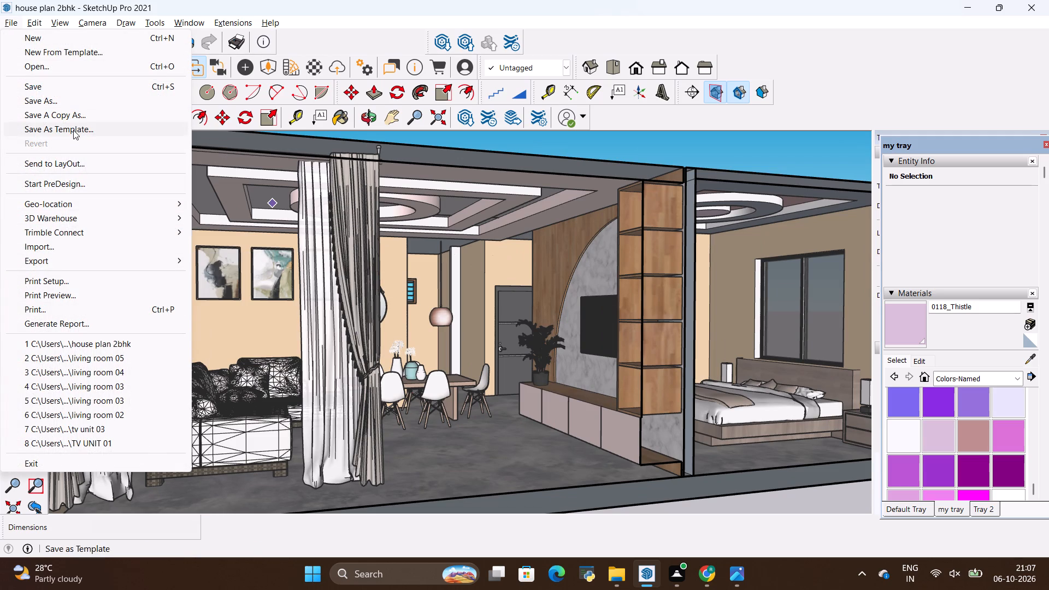
click(70, 263)
click(255, 274)
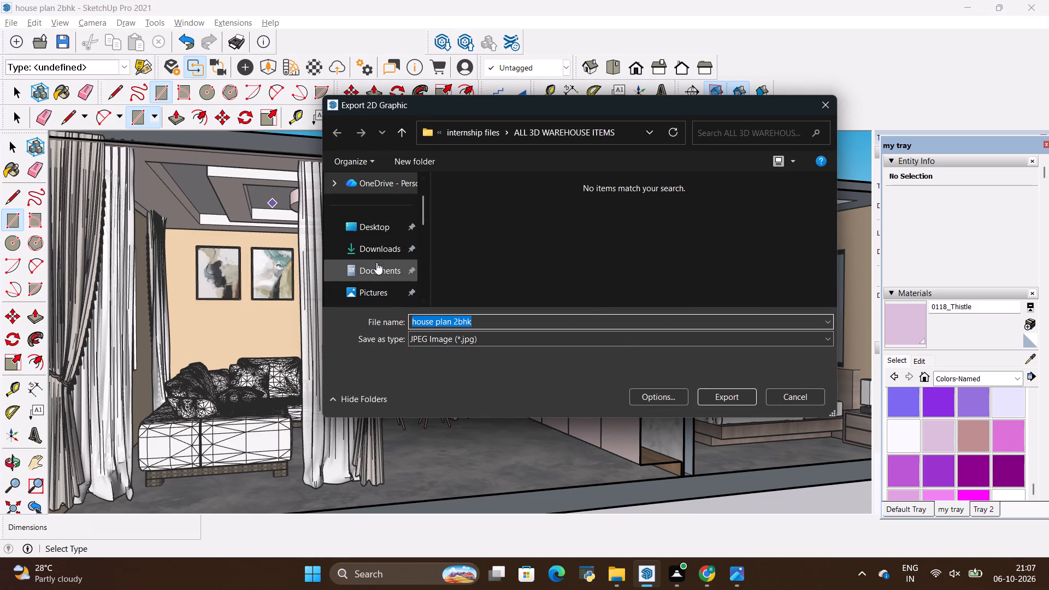
click(377, 256)
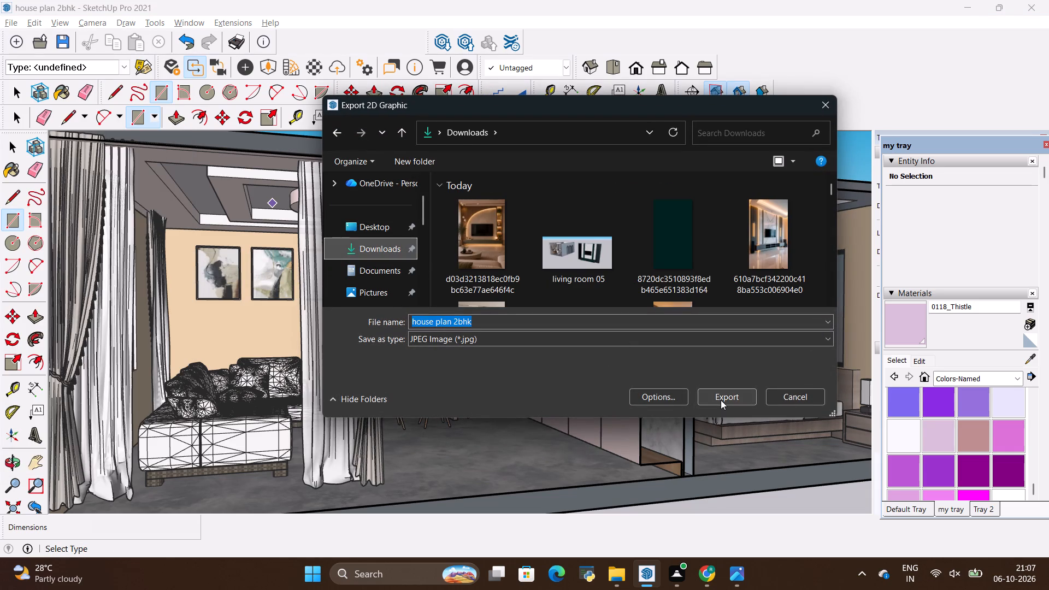
click(721, 400)
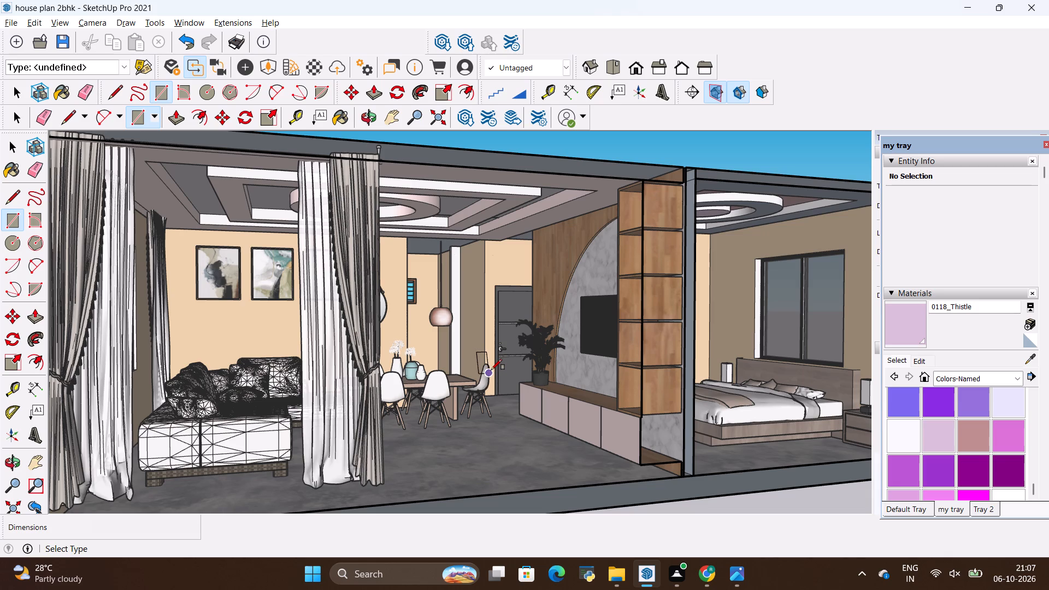
Examine the whole sectioned house from outside, from the front and the bedroom side.
scroll(491, 370, down, 4)
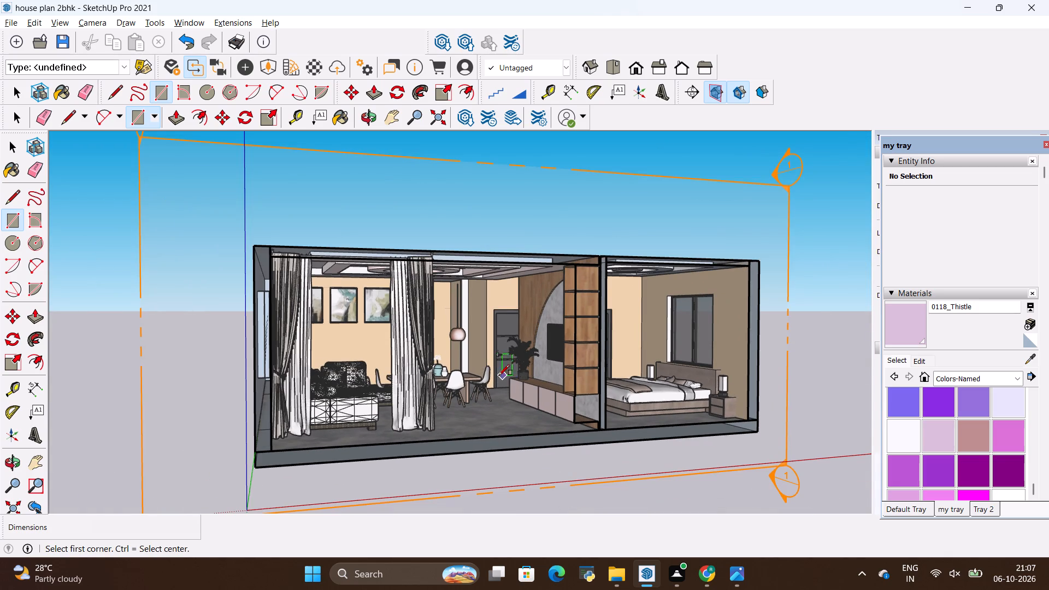
scroll(499, 375, down, 3)
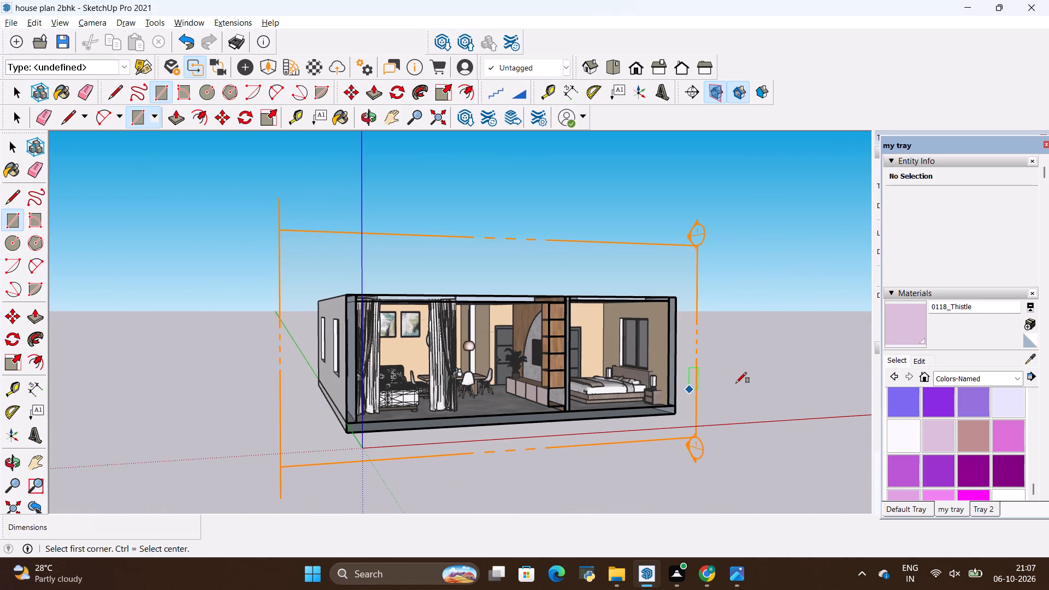
key(space)
click(736, 383)
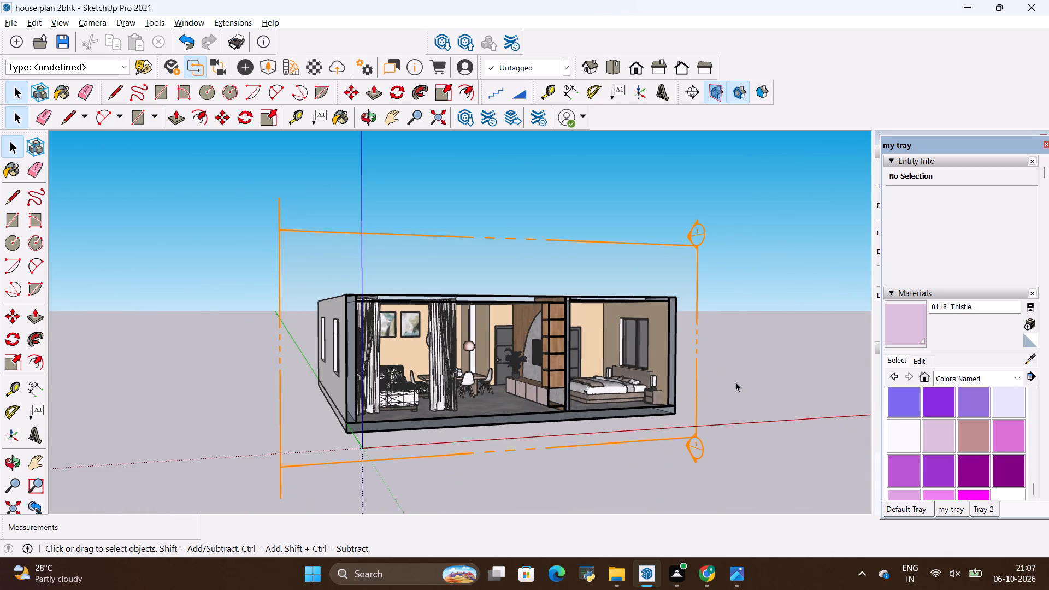
middle_drag(734, 382, 568, 383)
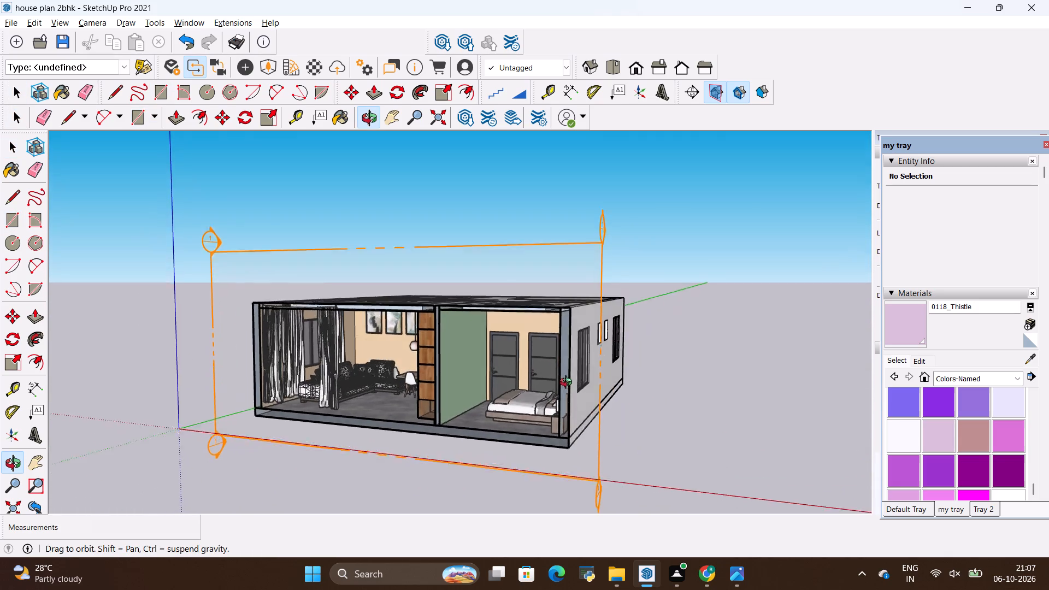
middle_drag(568, 383, 600, 368)
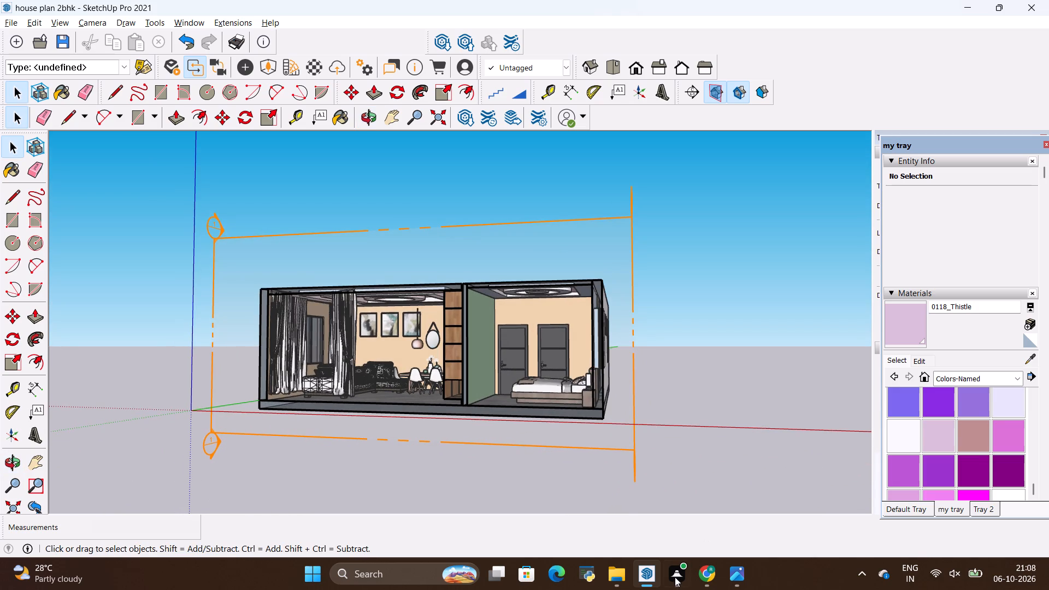
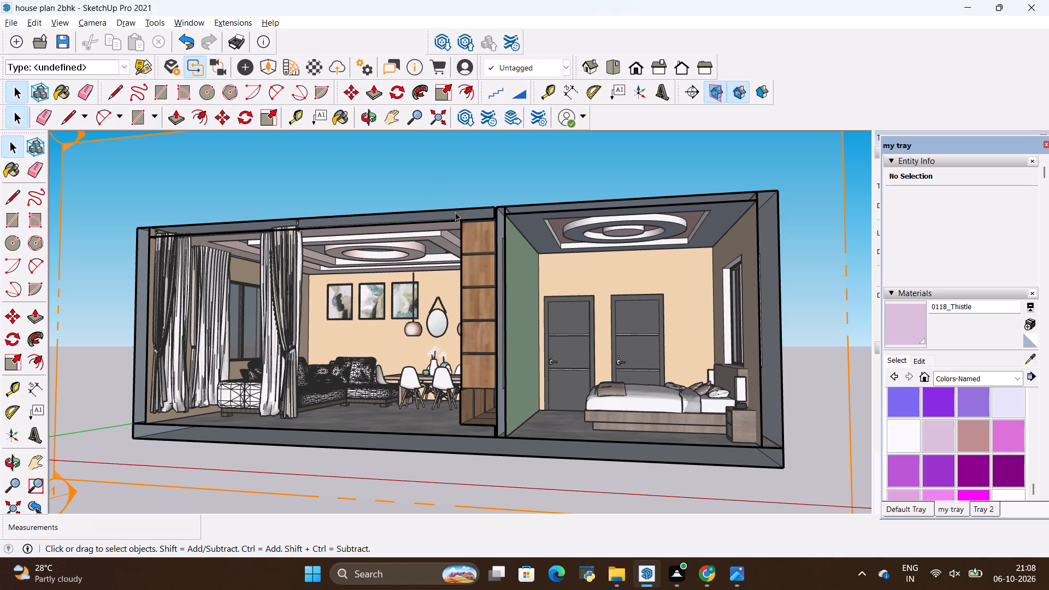
Examine the sectioned house from both ends, then closely the living room sofa, dining area and wall art, and the bedroom doors.
scroll(444, 324, up, 3)
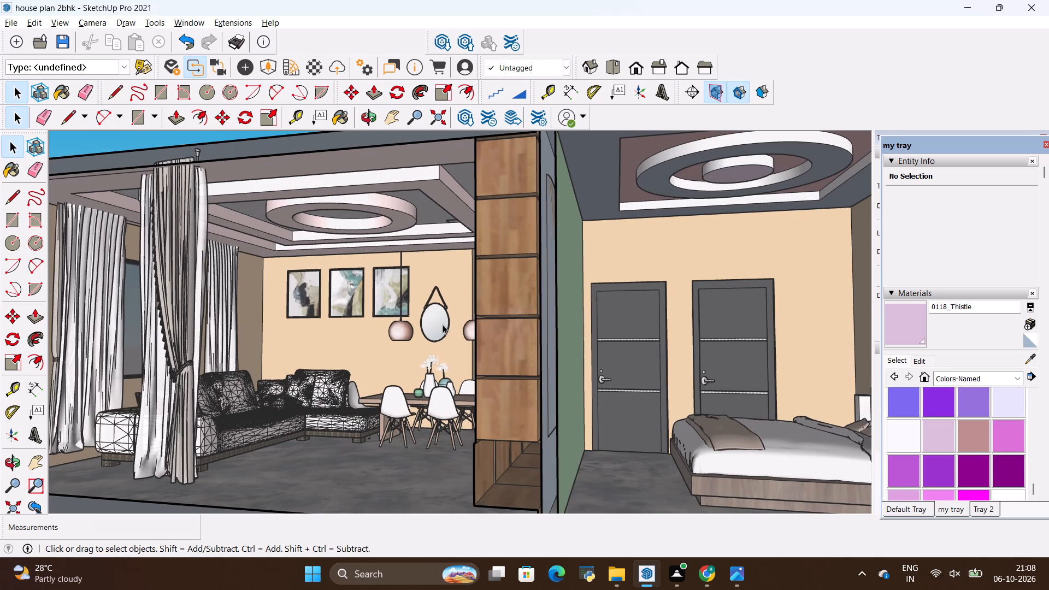
scroll(442, 321, down, 9)
middle_drag(411, 304, 476, 366)
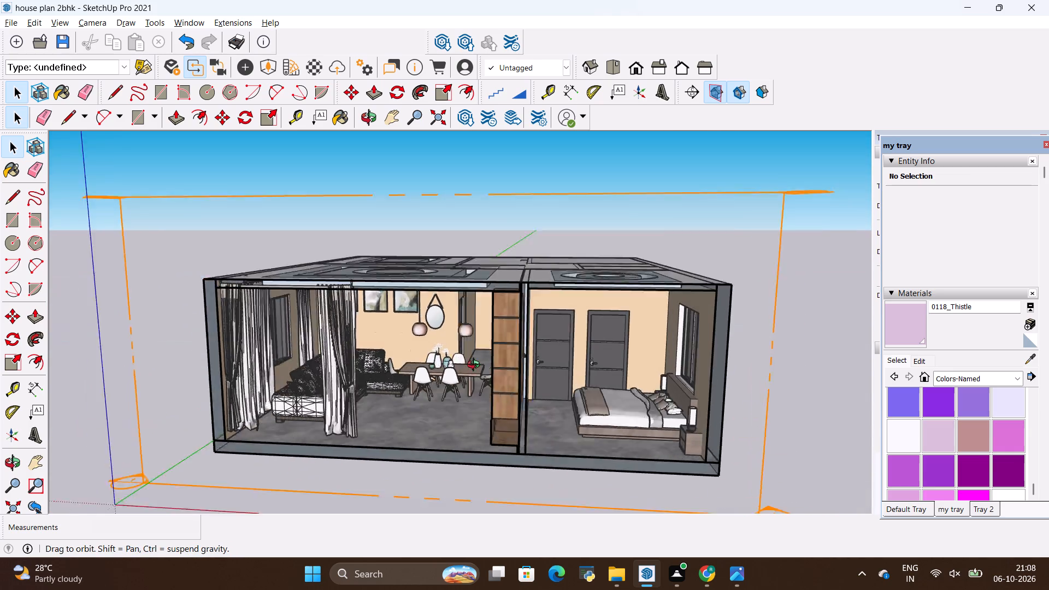
middle_drag(476, 366, 599, 333)
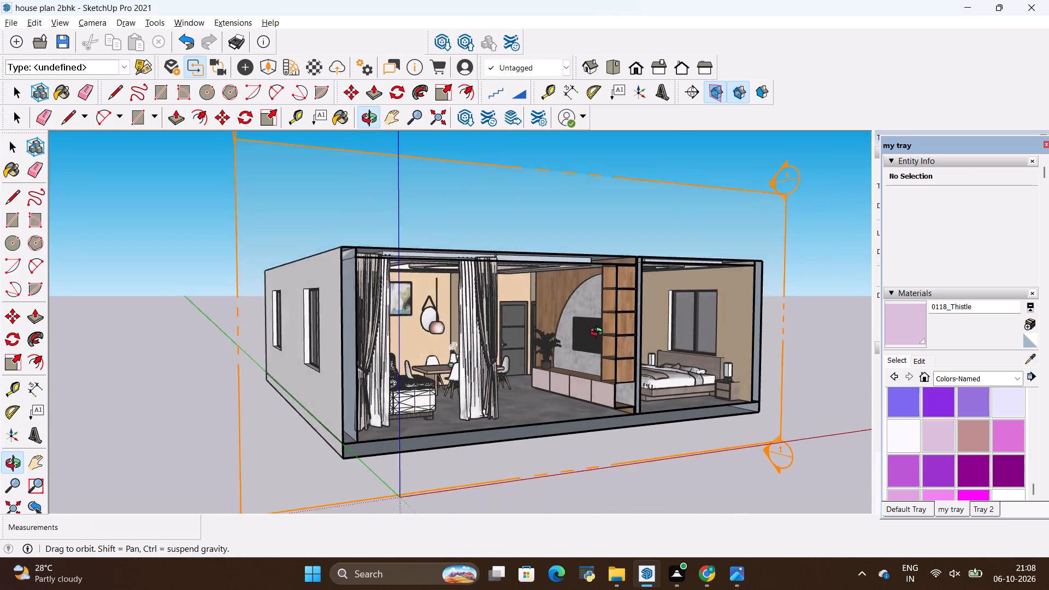
middle_drag(599, 333, 409, 328)
middle_drag(400, 328, 374, 327)
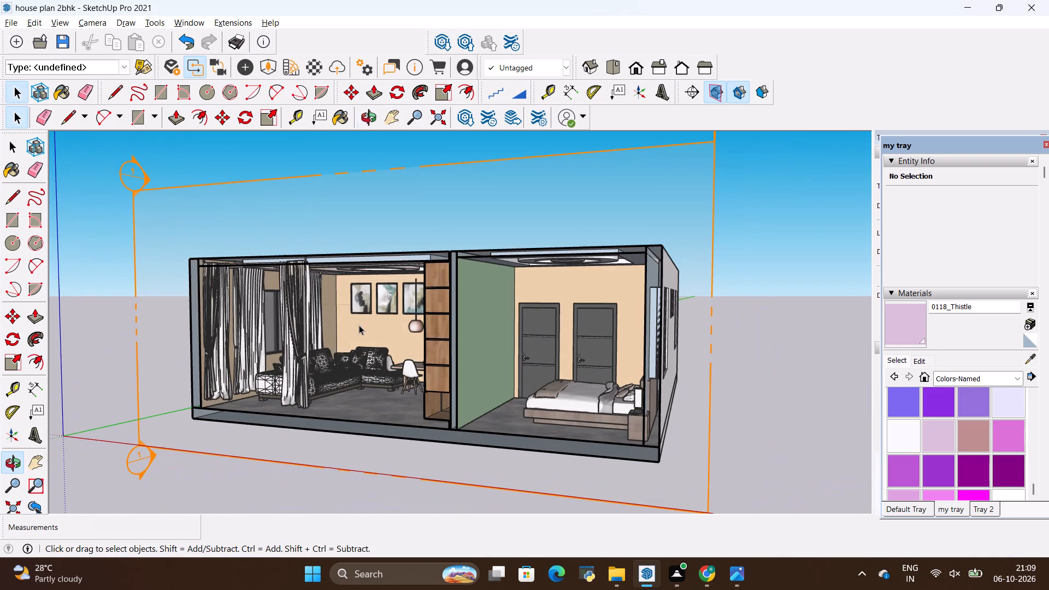
scroll(452, 393, up, 3)
scroll(396, 364, up, 8)
scroll(395, 362, down, 2)
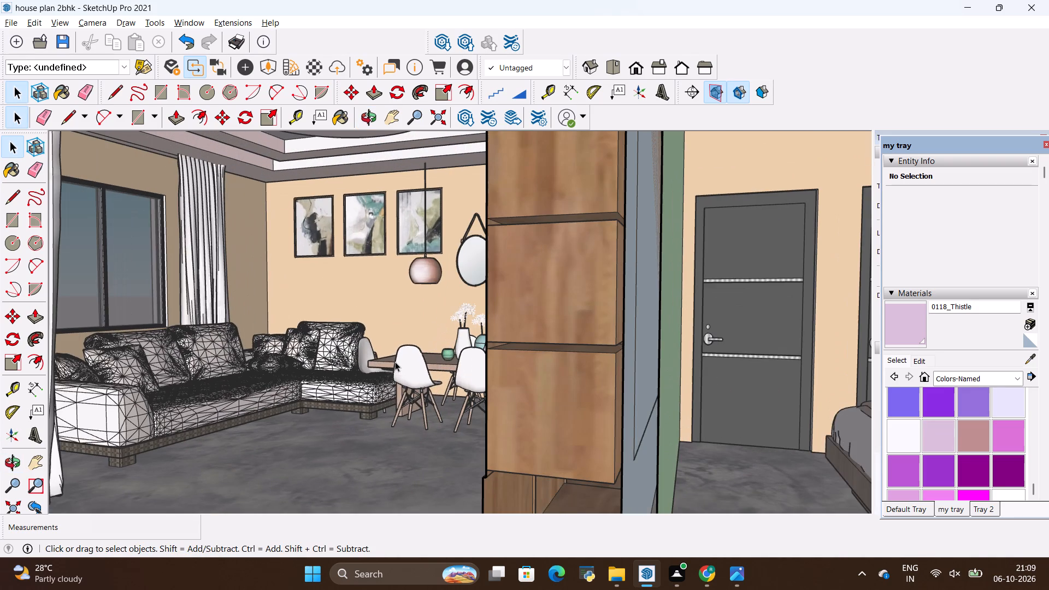
scroll(395, 362, down, 7)
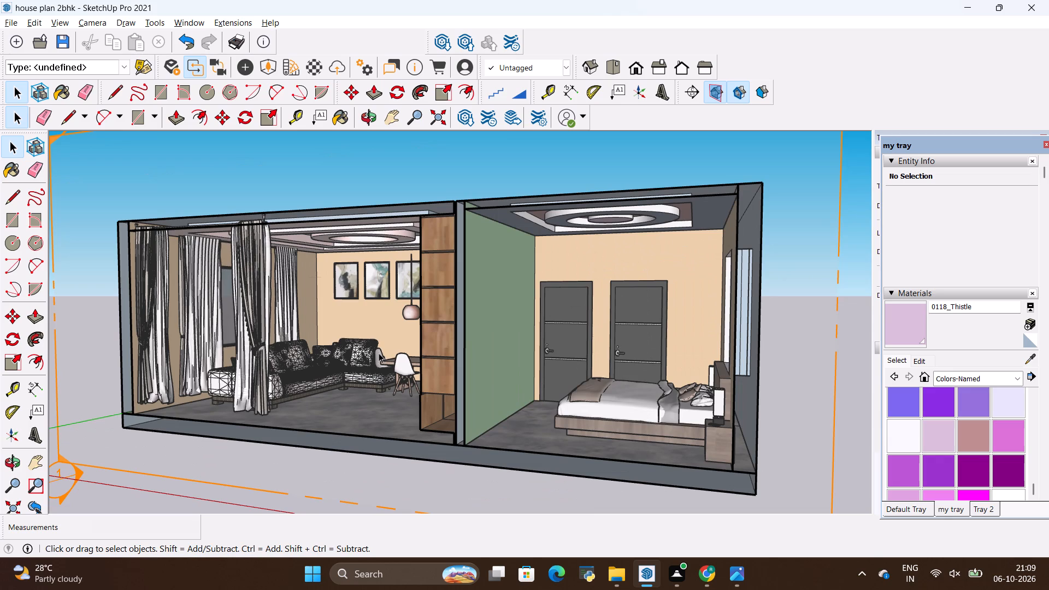
scroll(369, 323, up, 2)
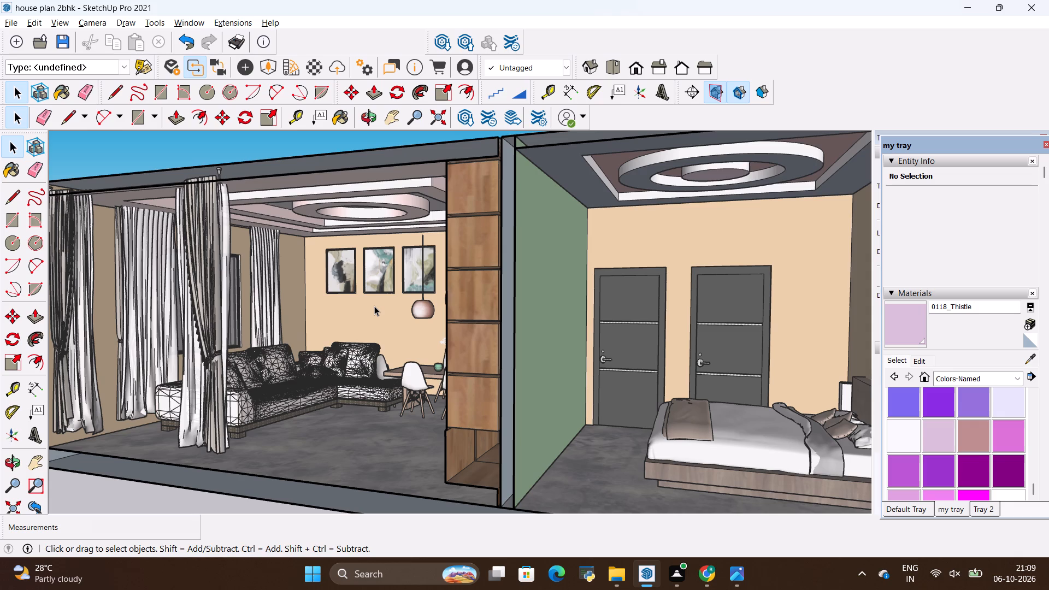
scroll(374, 306, down, 4)
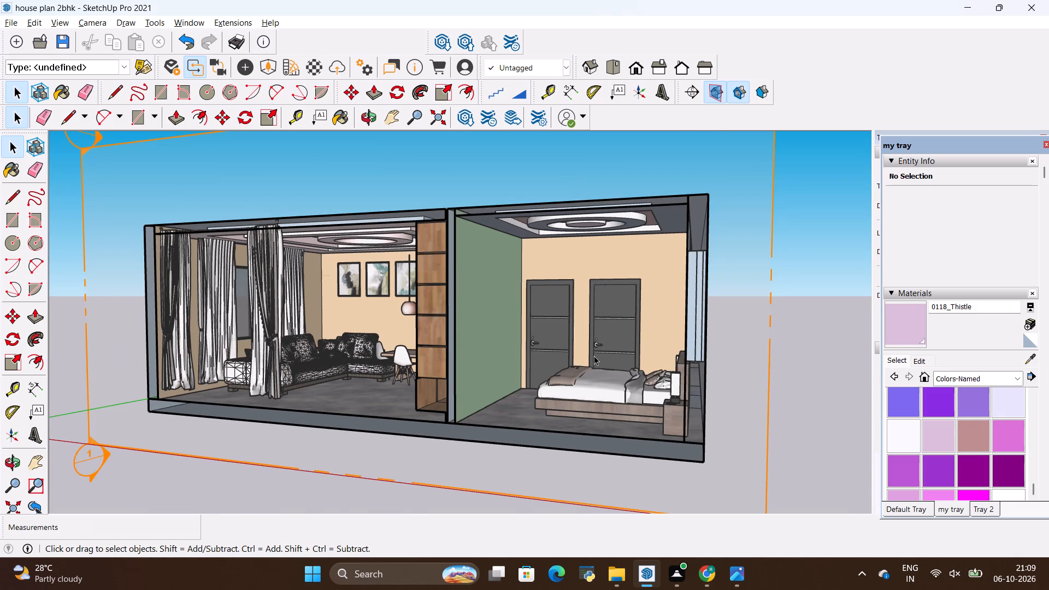
Examine the whole sectioned house from the bedroom end, front, curtain side and slightly above, including the living room and ceilings.
scroll(534, 339, down, 4)
middle_drag(231, 308, 254, 316)
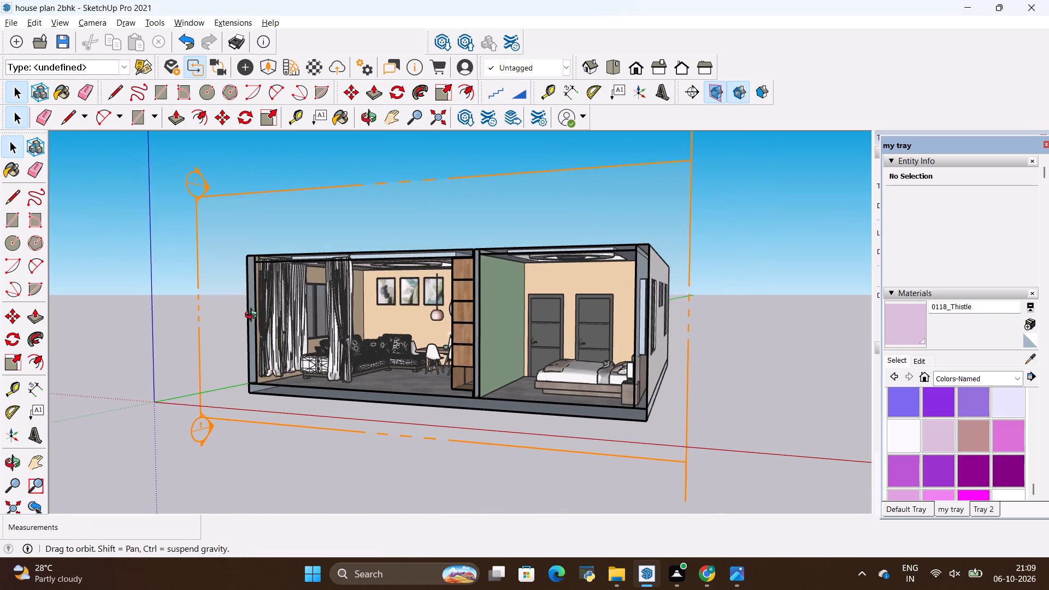
middle_drag(254, 316, 338, 324)
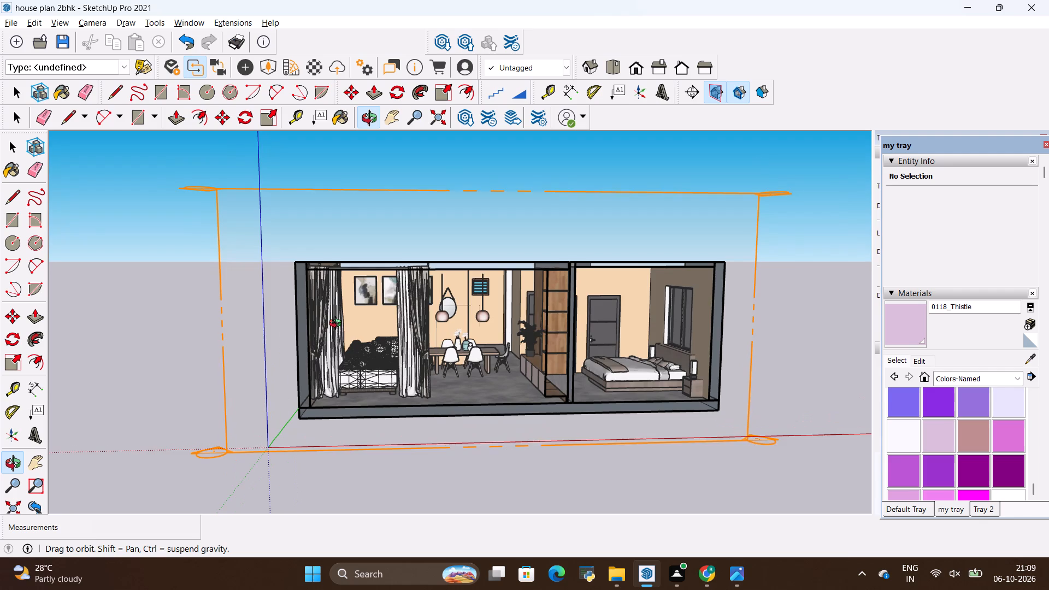
middle_drag(338, 324, 322, 328)
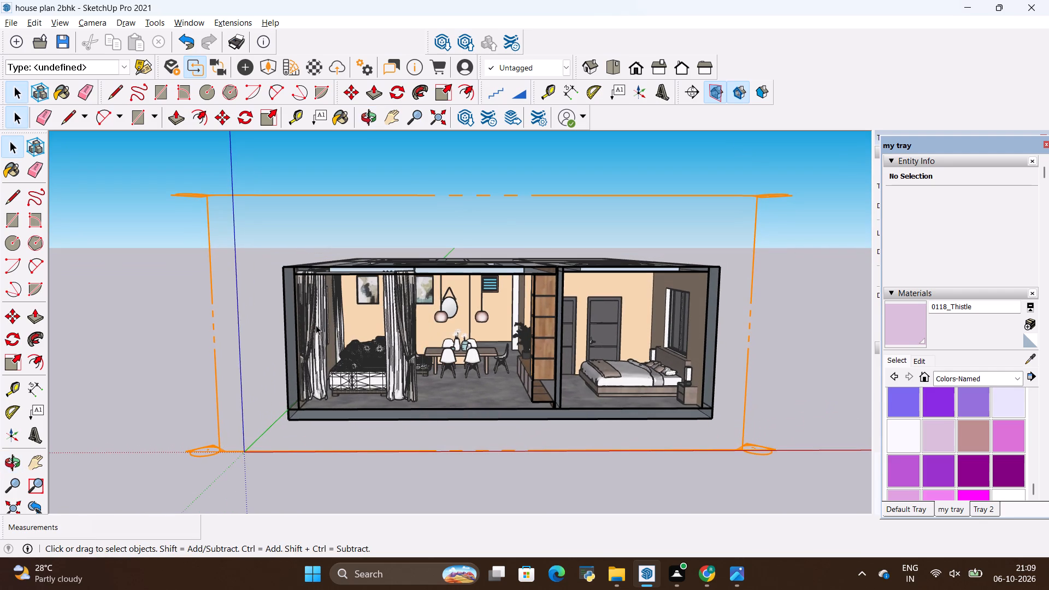
middle_drag(420, 329, 332, 324)
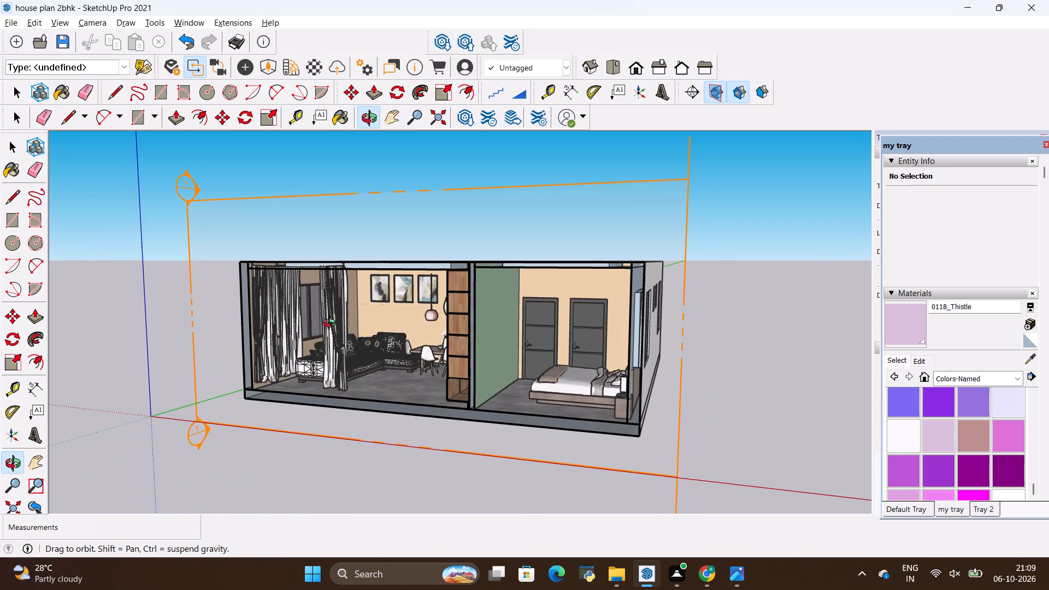
middle_drag(332, 324, 502, 311)
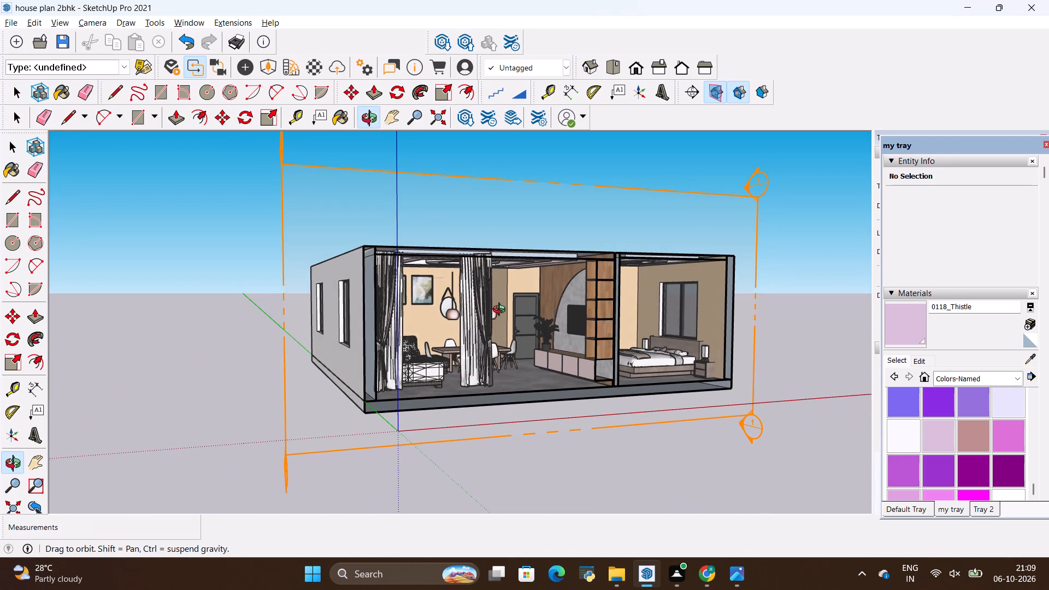
middle_drag(502, 311, 503, 312)
scroll(497, 310, up, 7)
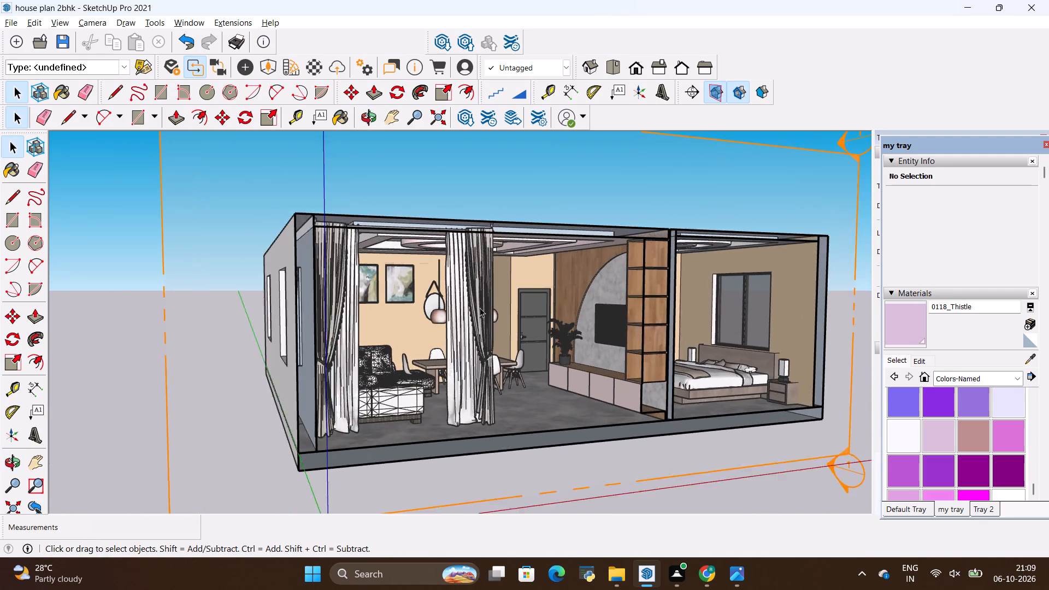
scroll(480, 308, up, 1)
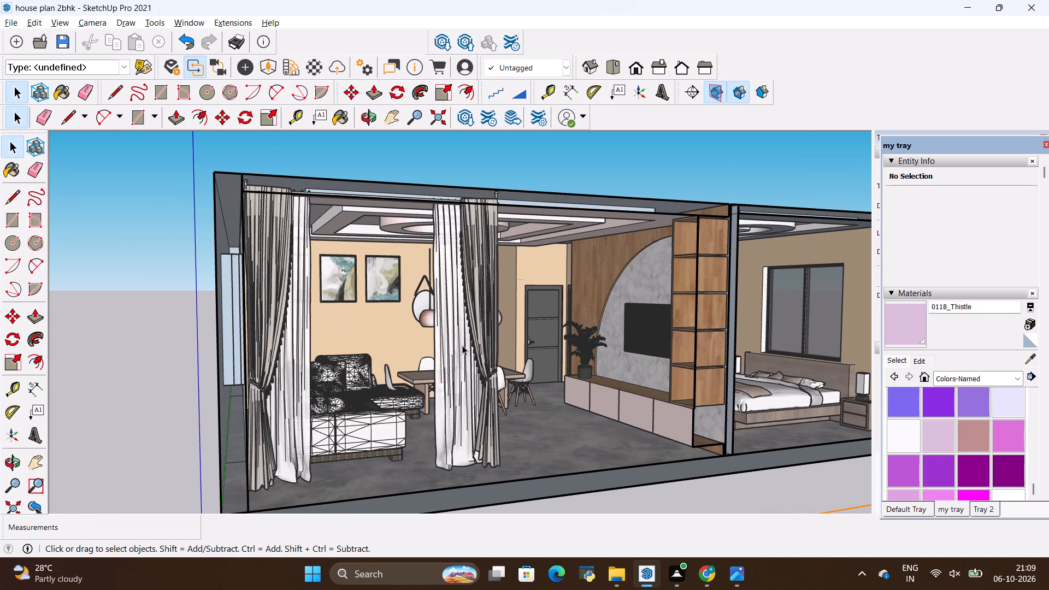
scroll(444, 393, up, 2)
scroll(431, 362, down, 5)
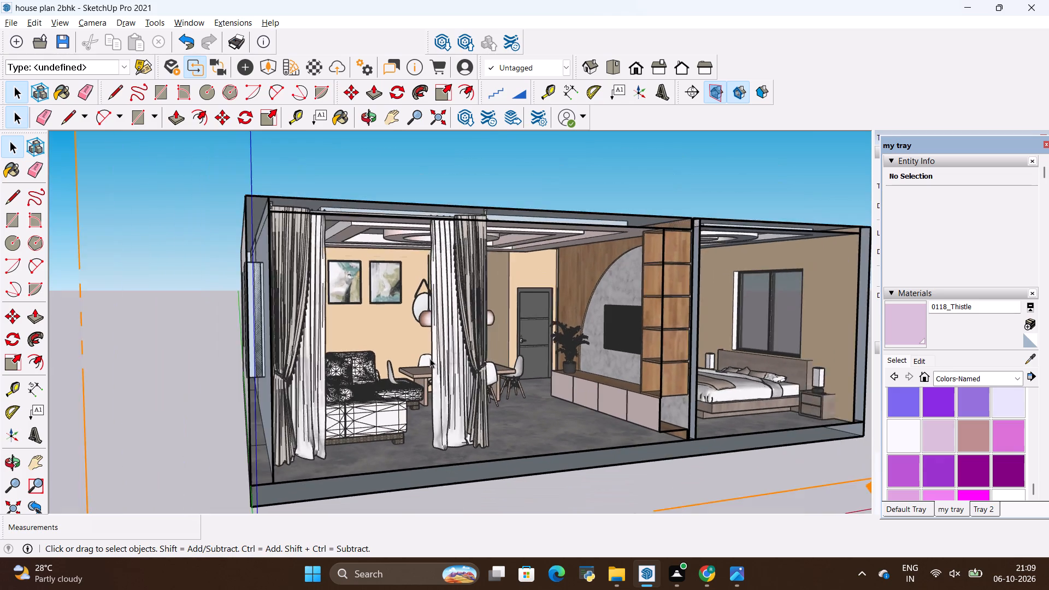
scroll(430, 358, down, 5)
scroll(670, 422, up, 3)
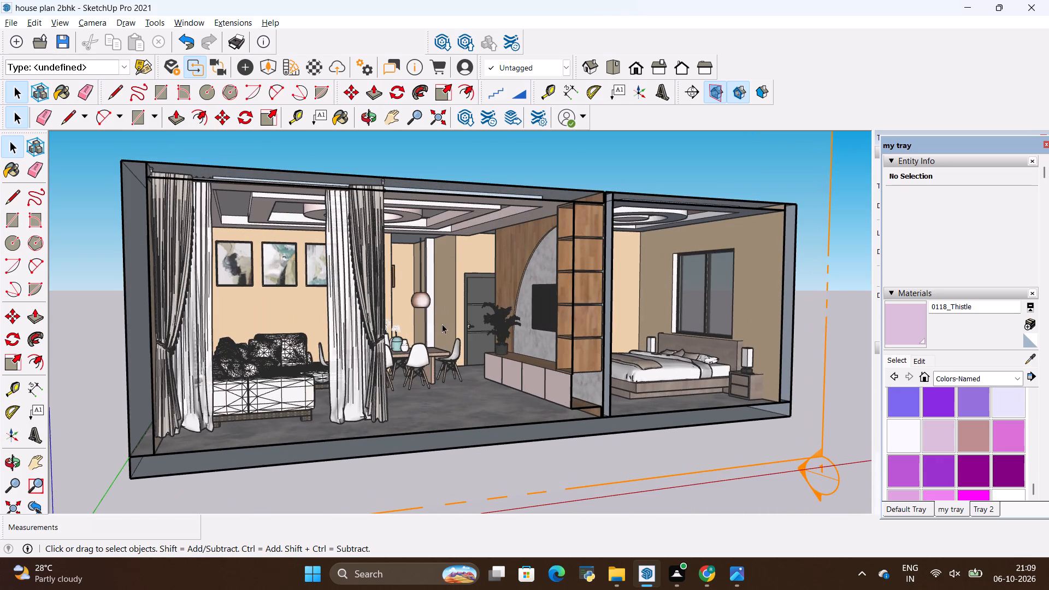
scroll(442, 324, down, 5)
middle_drag(587, 340, 525, 376)
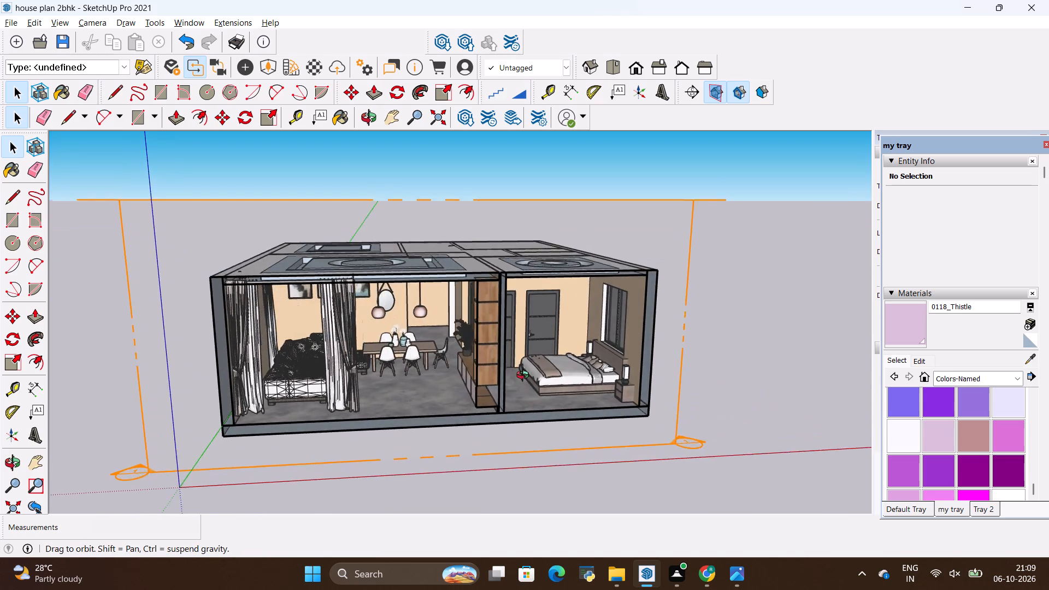
middle_drag(525, 376, 499, 374)
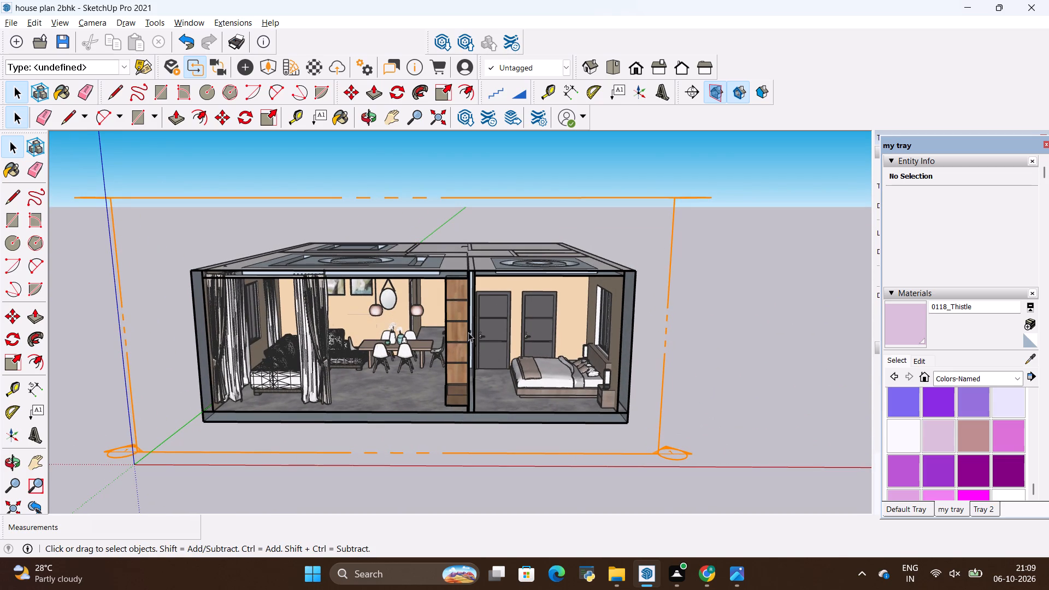
Examine the living room interior closely from low angles, including the ring ceiling, curtains, sofa, dining area, TV wall and open shelving.
scroll(419, 340, up, 7)
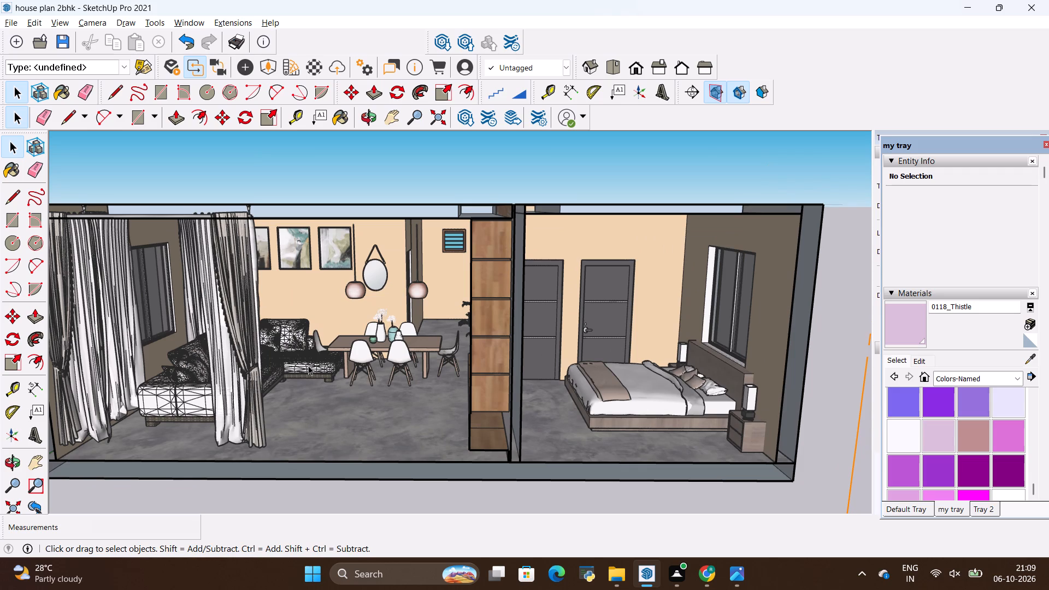
middle_drag(307, 365, 405, 316)
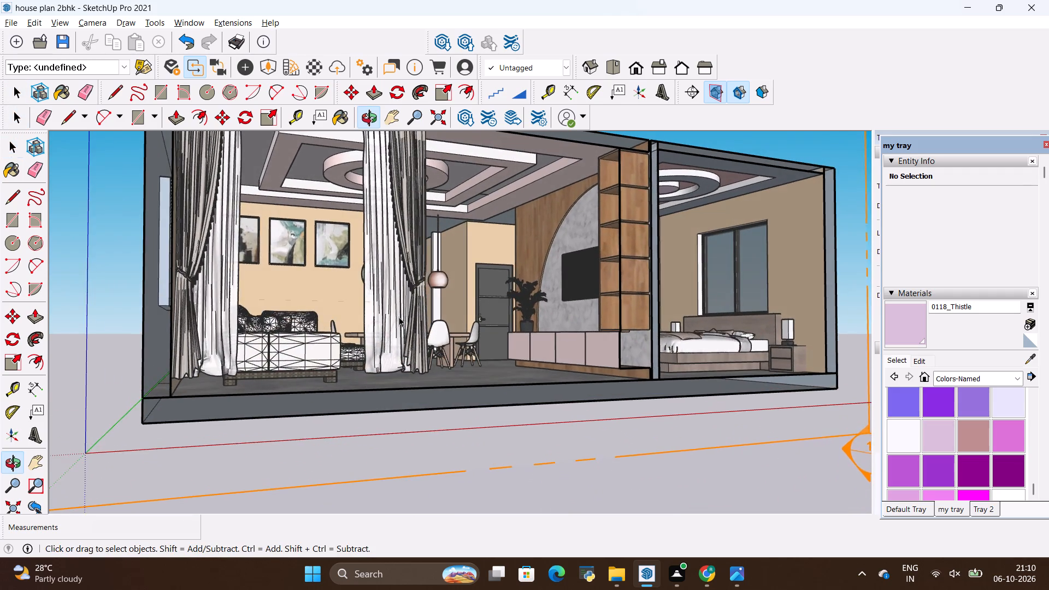
scroll(399, 317, down, 5)
scroll(455, 209, up, 3)
scroll(435, 317, up, 3)
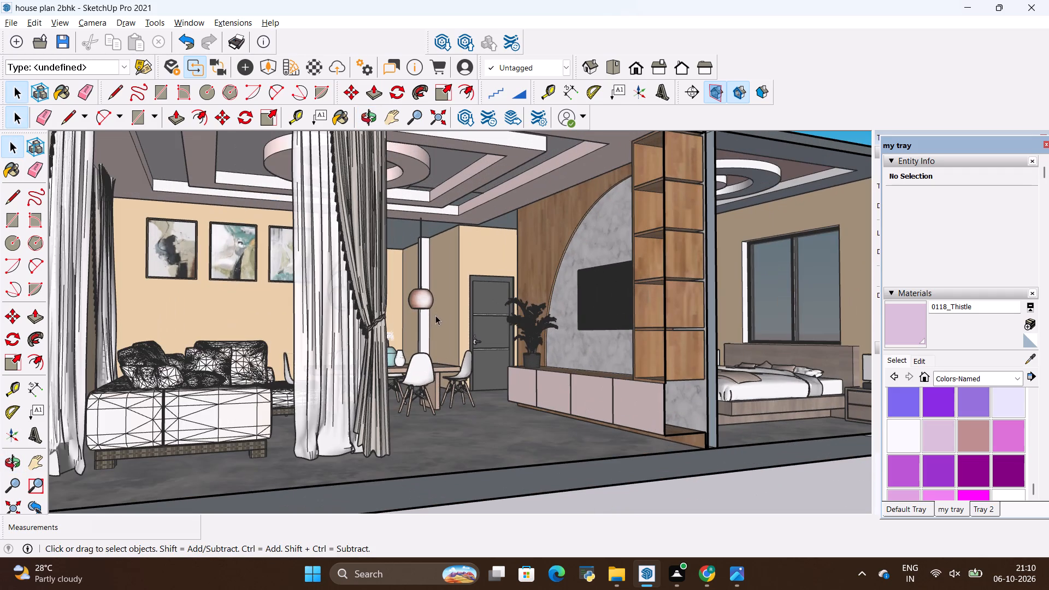
scroll(443, 265, down, 4)
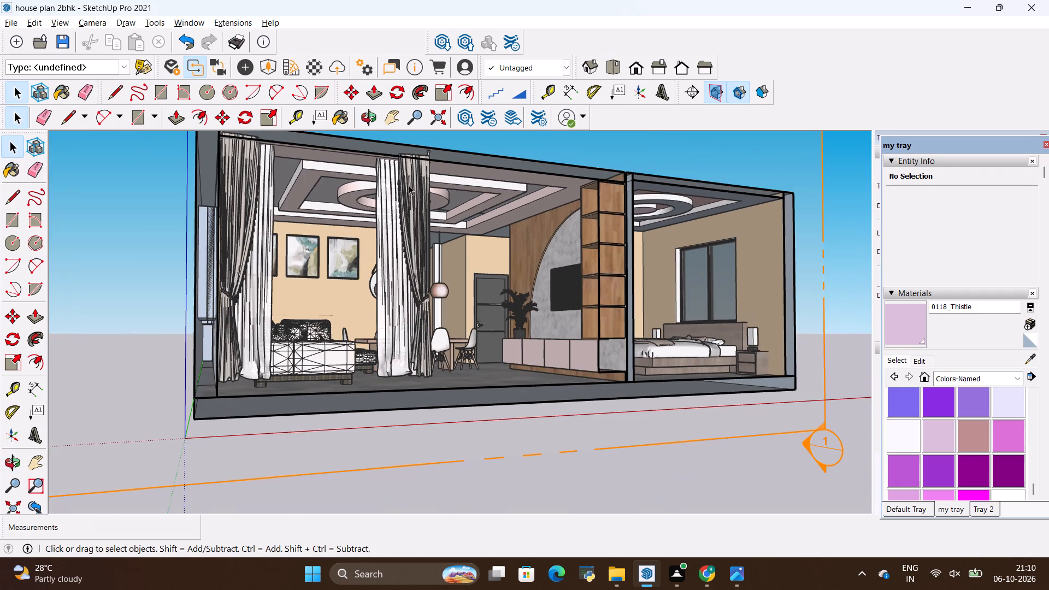
scroll(337, 149, up, 2)
scroll(363, 292, up, 3)
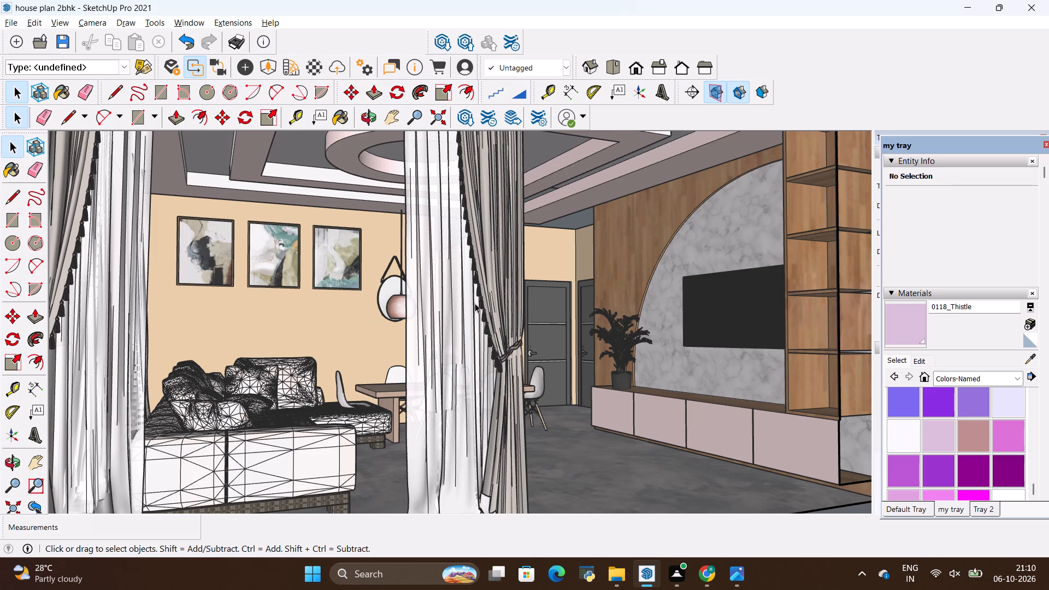
scroll(478, 302, down, 8)
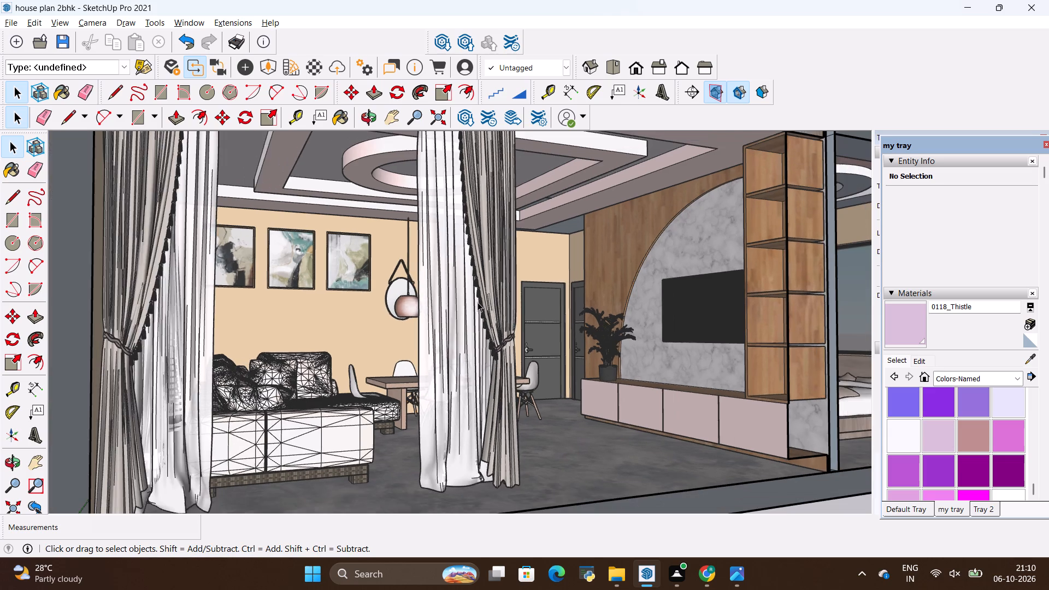
scroll(478, 302, down, 12)
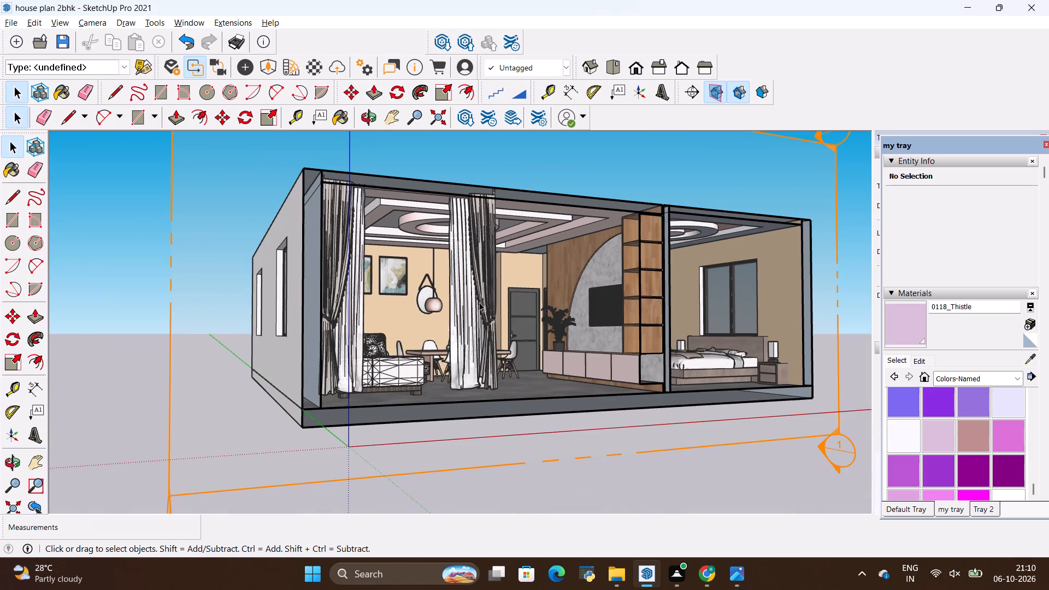
scroll(496, 299, down, 5)
key(space)
click(850, 294)
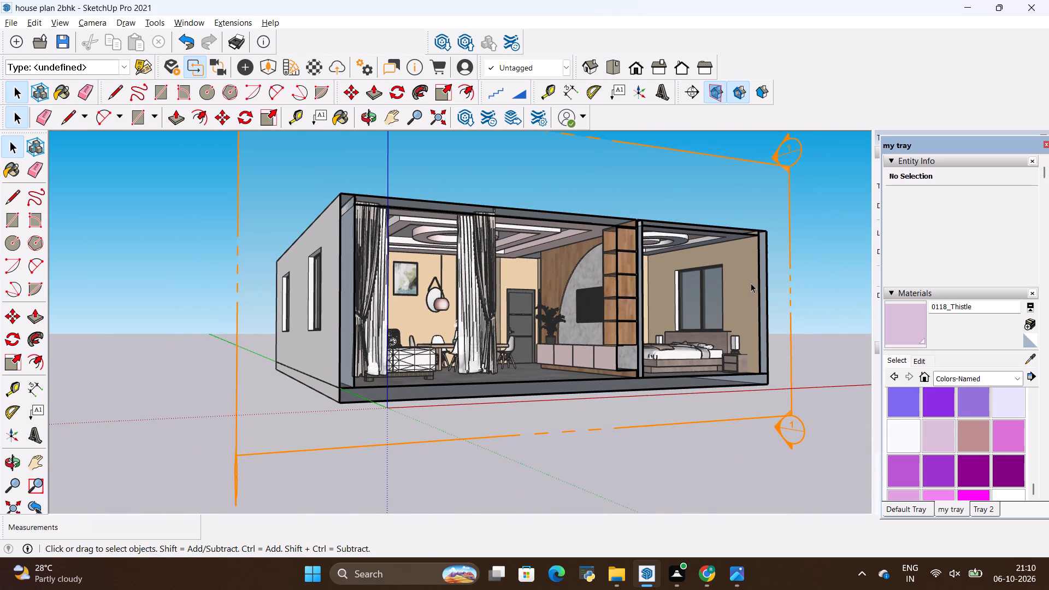
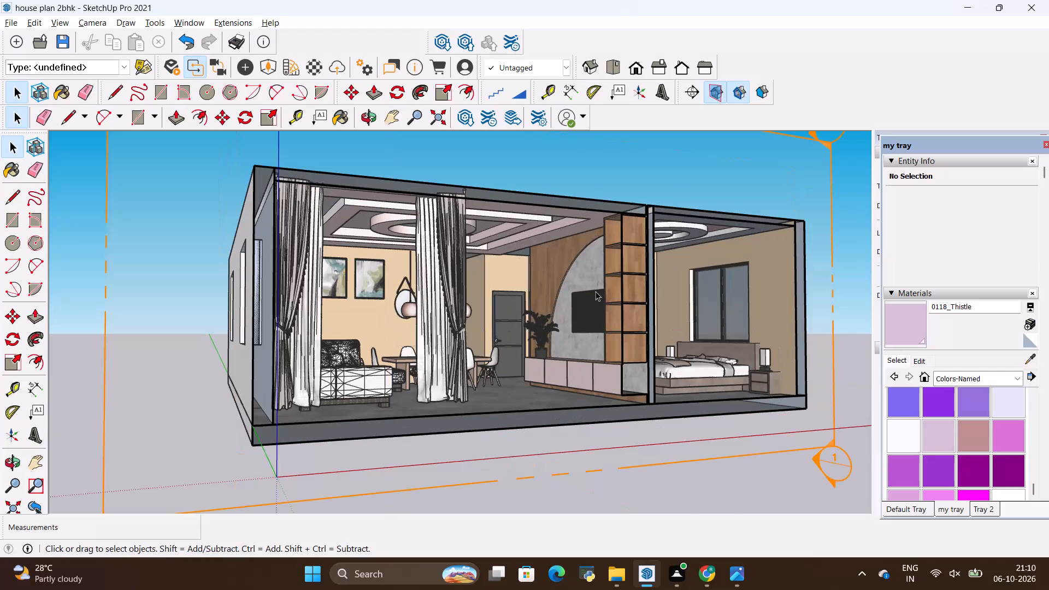
Examine the living room's TV wall and shelving, then the sectioned house and its ceiling recesses from above.
scroll(462, 280, up, 4)
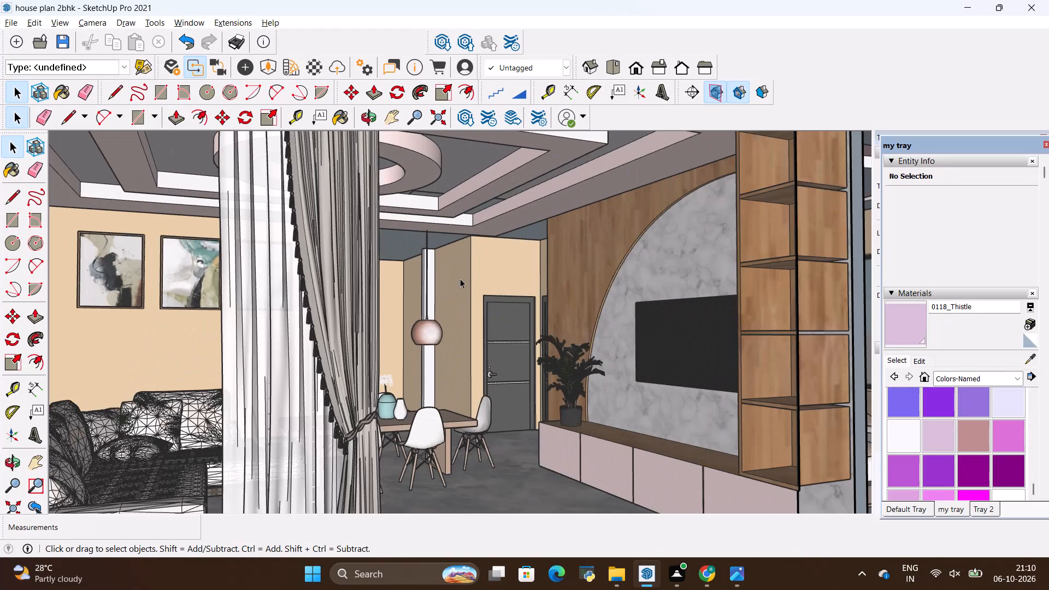
scroll(473, 279, down, 4)
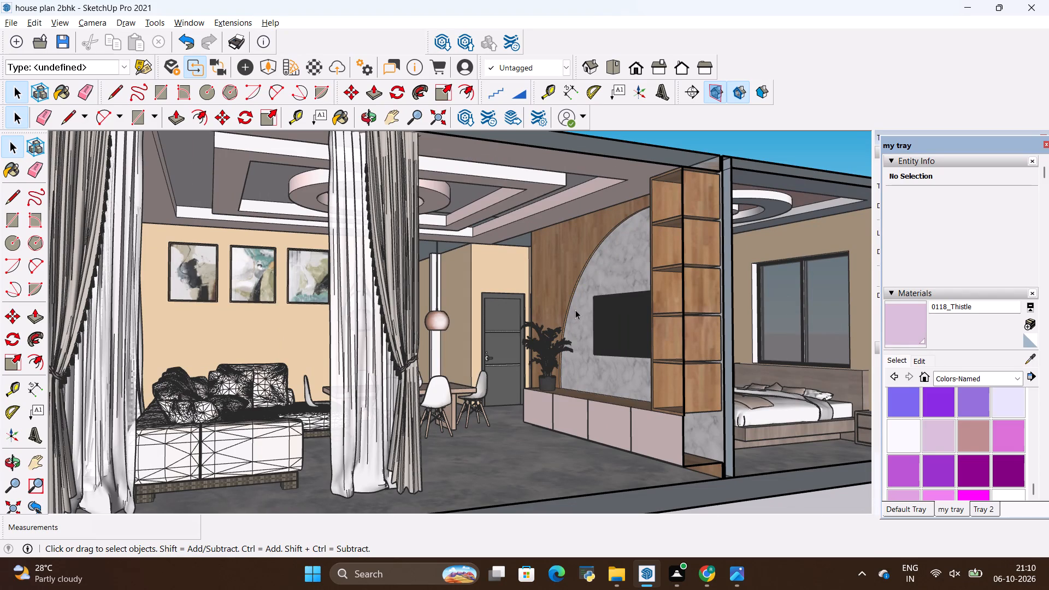
key(space)
click(526, 274)
middle_drag(582, 297, 528, 327)
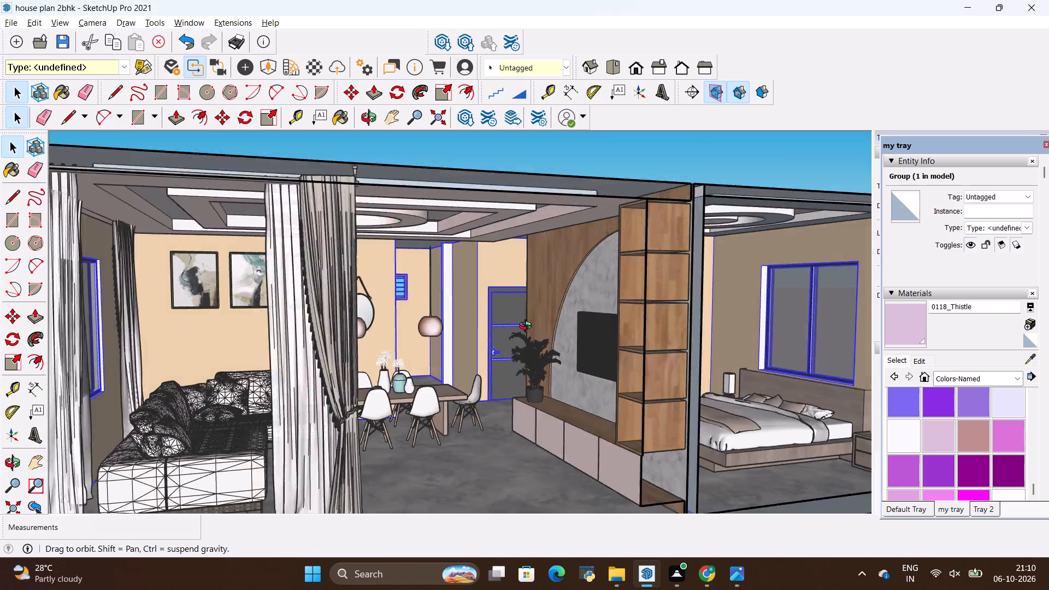
middle_drag(528, 327, 433, 357)
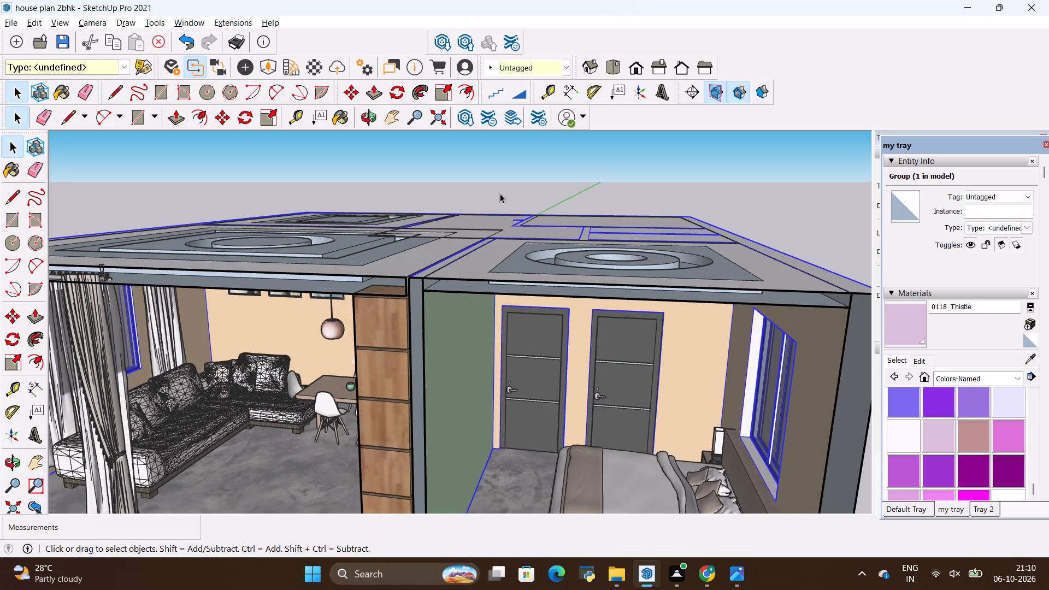
click(500, 193)
click(689, 174)
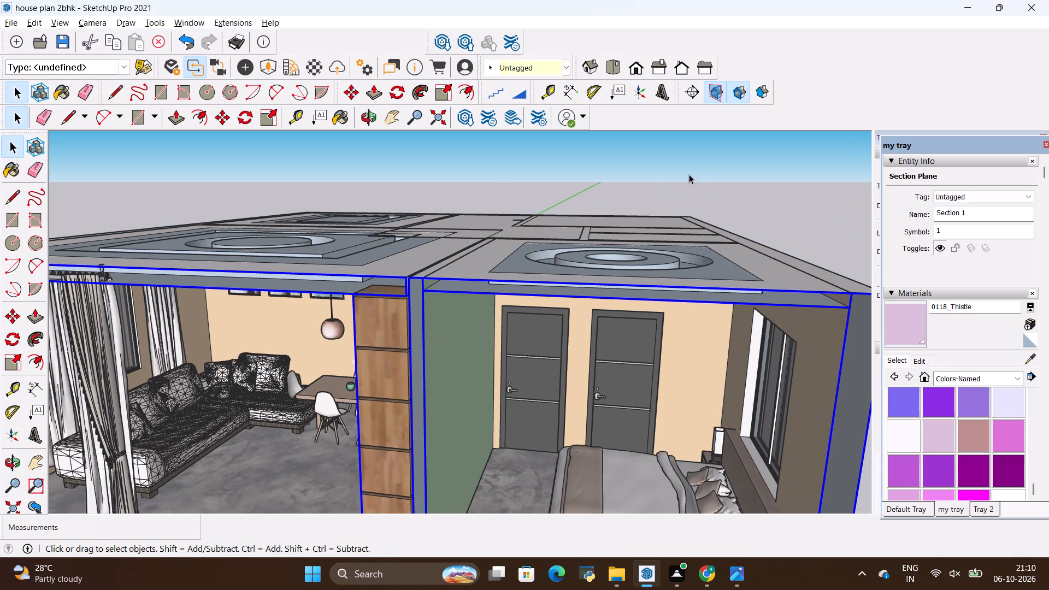
click(707, 162)
key(space)
click(706, 163)
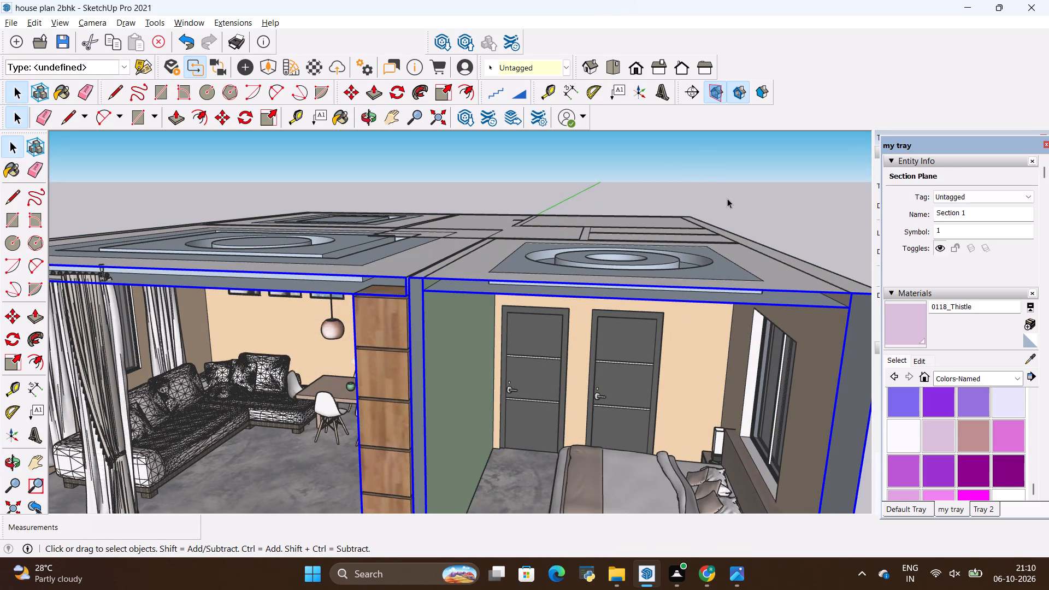
click(728, 198)
click(728, 199)
Examine the living room and bedroom from the open front, then closely the sofa, dining set, pendant lamps and wall art.
middle_drag(496, 316, 510, 234)
middle_drag(508, 253, 509, 267)
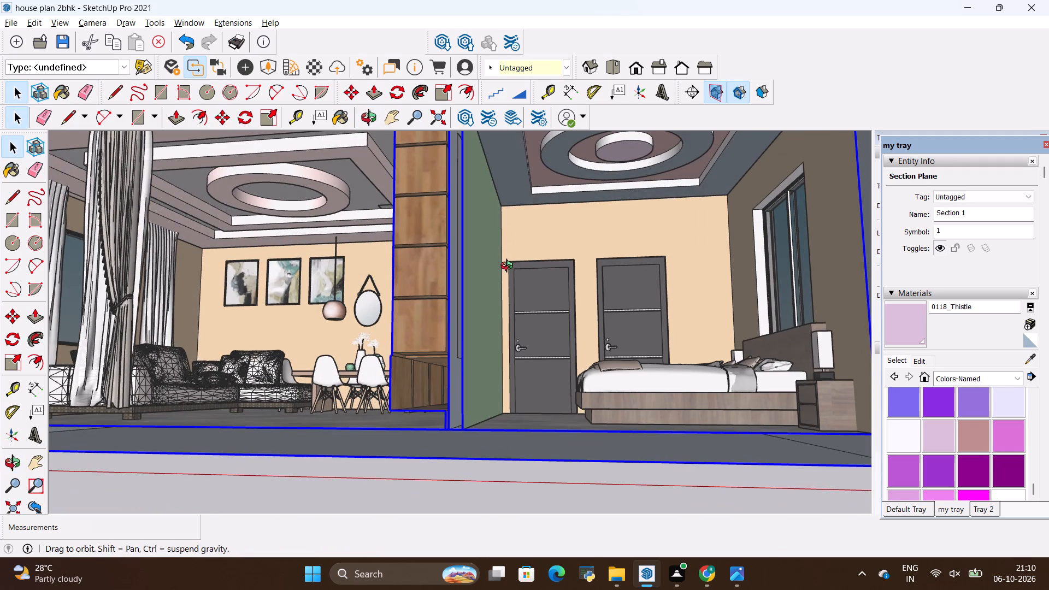
middle_drag(509, 267, 509, 275)
scroll(505, 274, down, 3)
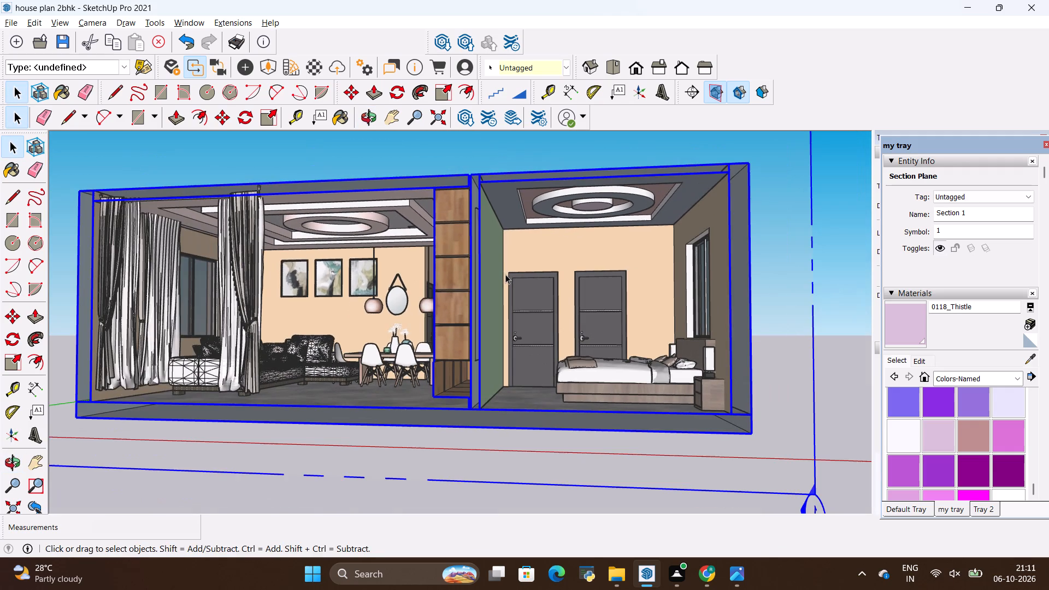
scroll(458, 267, up, 2)
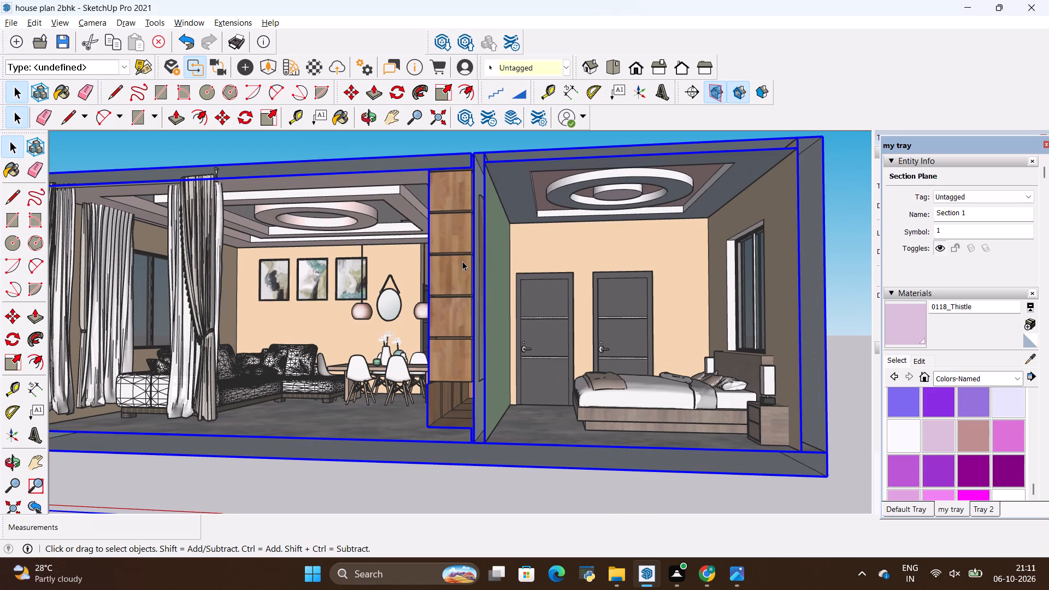
scroll(459, 165, up, 3)
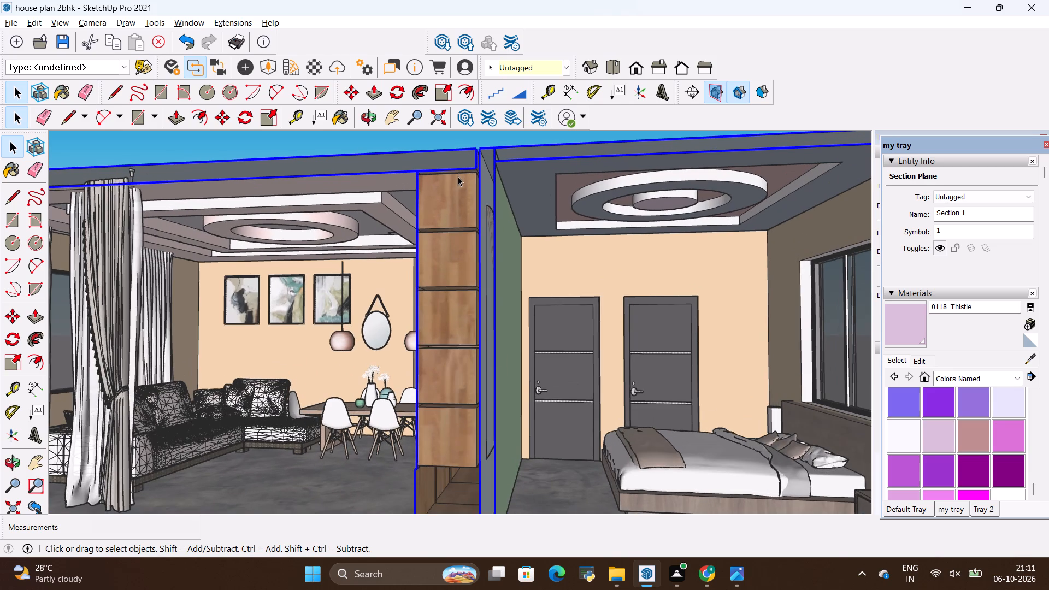
scroll(458, 178, down, 4)
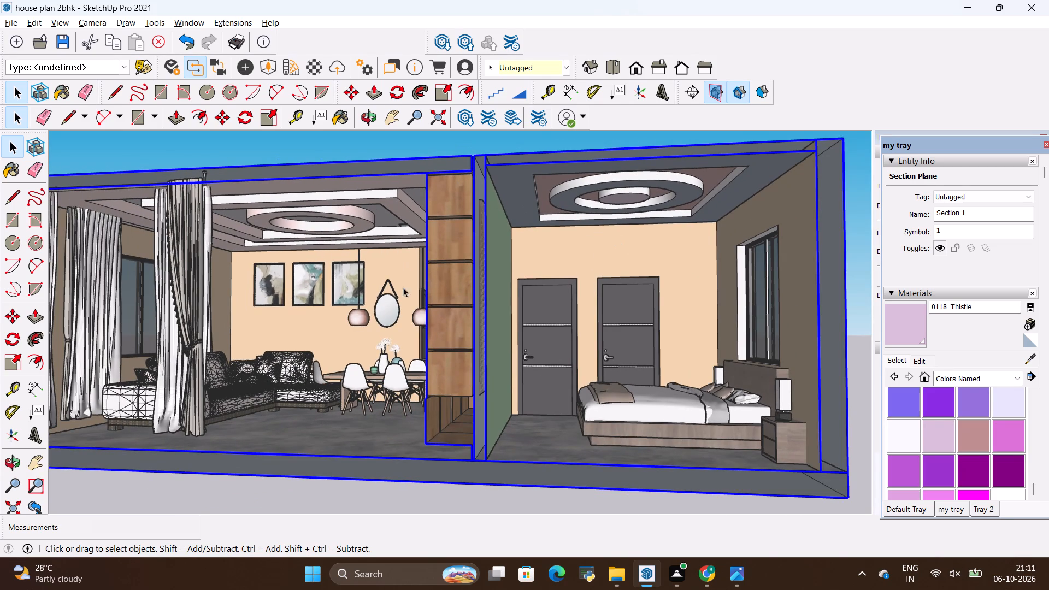
scroll(320, 396, up, 10)
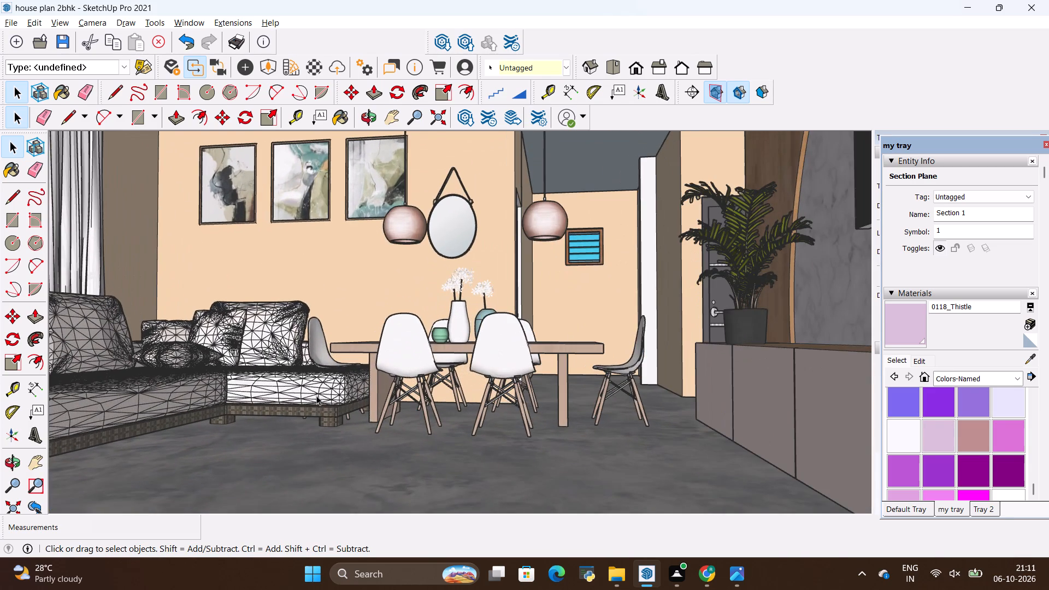
scroll(316, 396, up, 3)
middle_drag(322, 394, 381, 433)
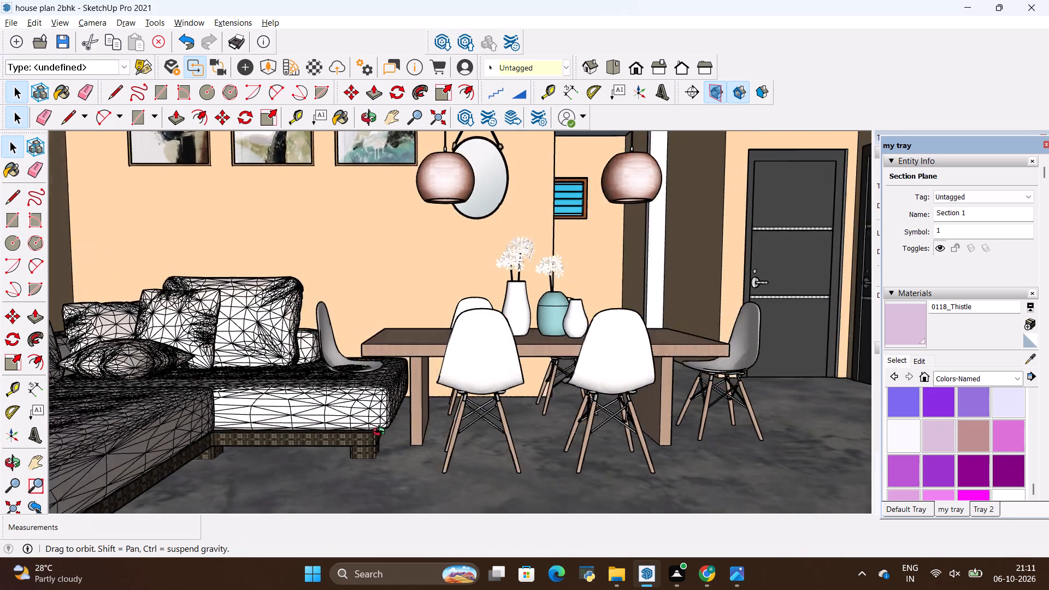
middle_drag(381, 433, 553, 415)
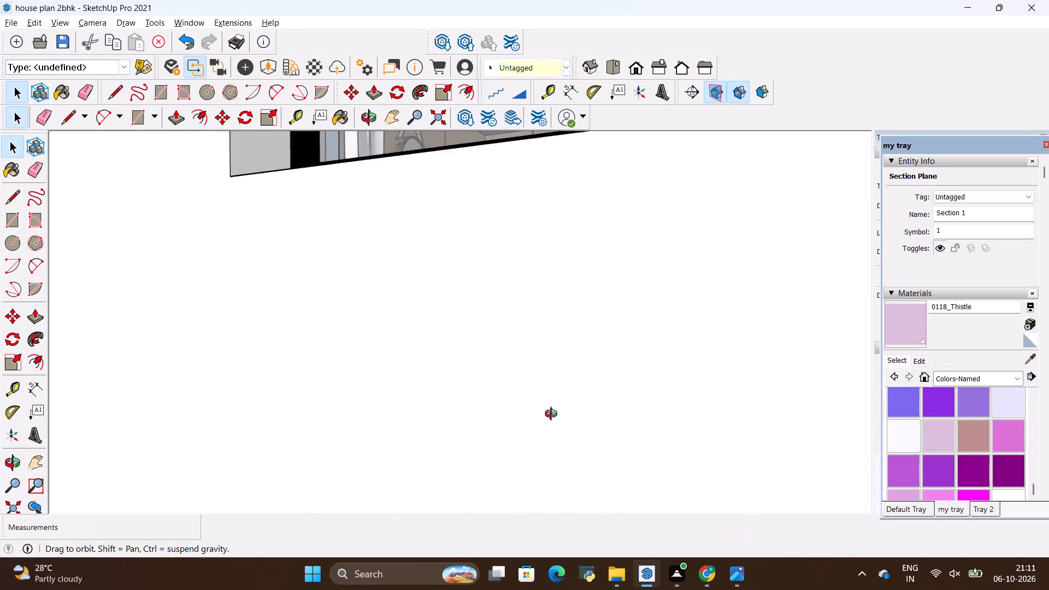
middle_drag(553, 415, 404, 444)
Examine the curtains, the whole sectioned house from the front, and the living room's TV wall, plant and open shelving up close.
scroll(392, 438, down, 6)
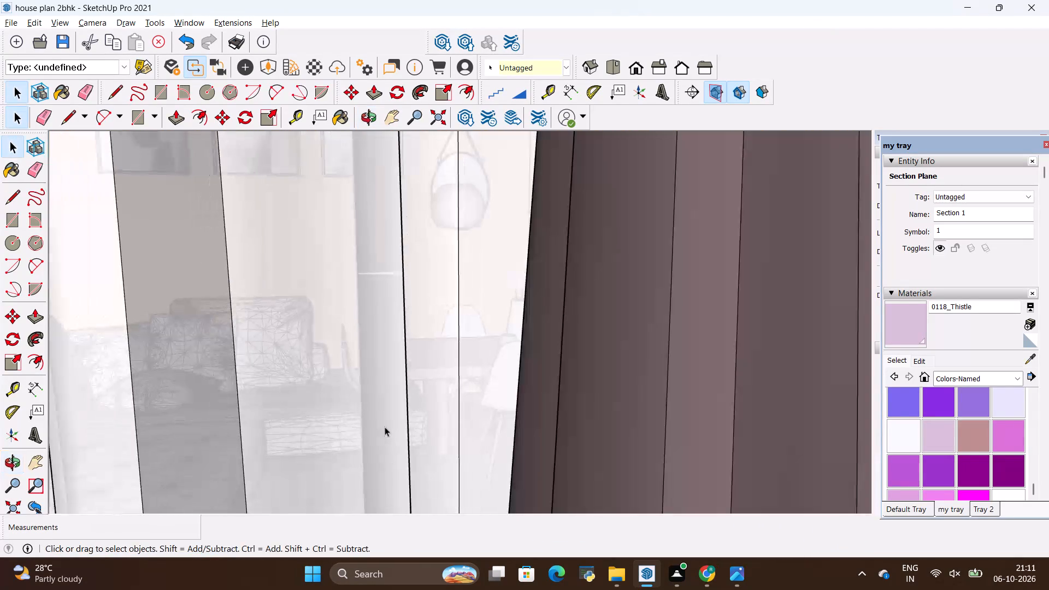
scroll(385, 427, down, 6)
scroll(390, 421, down, 20)
scroll(390, 421, down, 4)
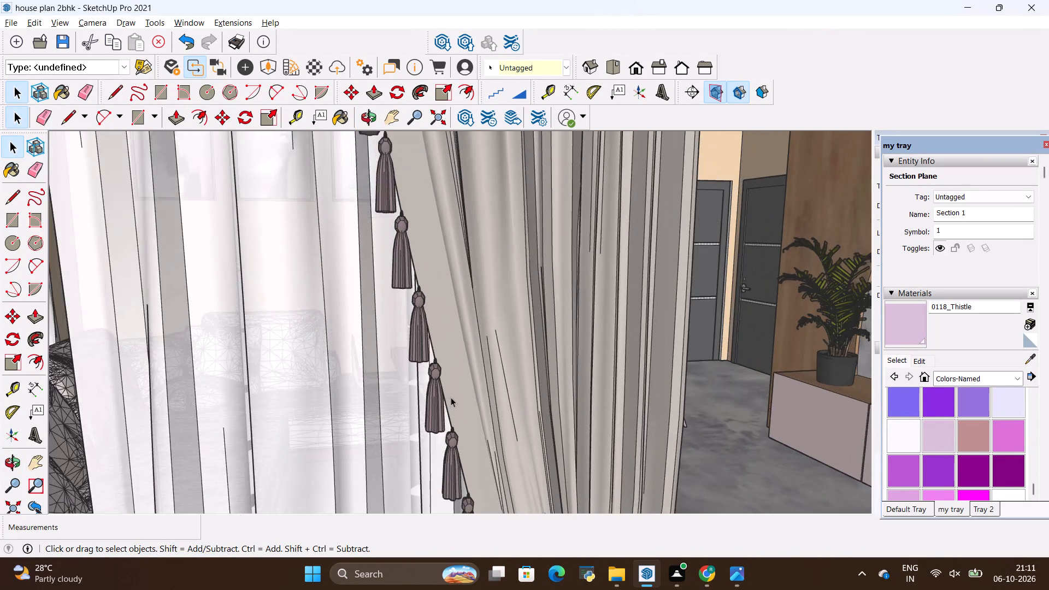
scroll(451, 397, down, 14)
scroll(451, 397, down, 18)
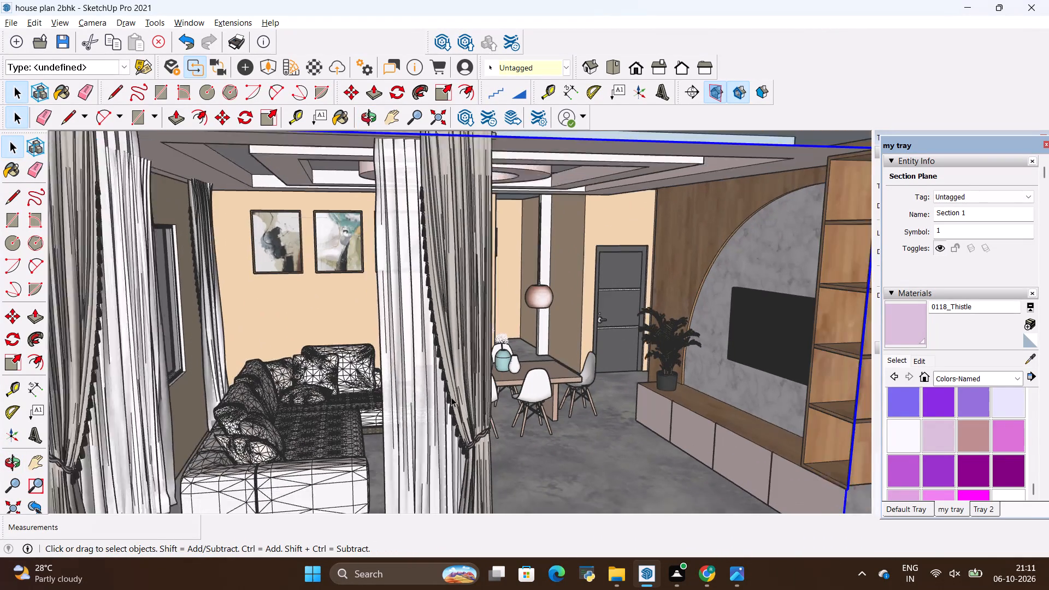
scroll(407, 325, down, 15)
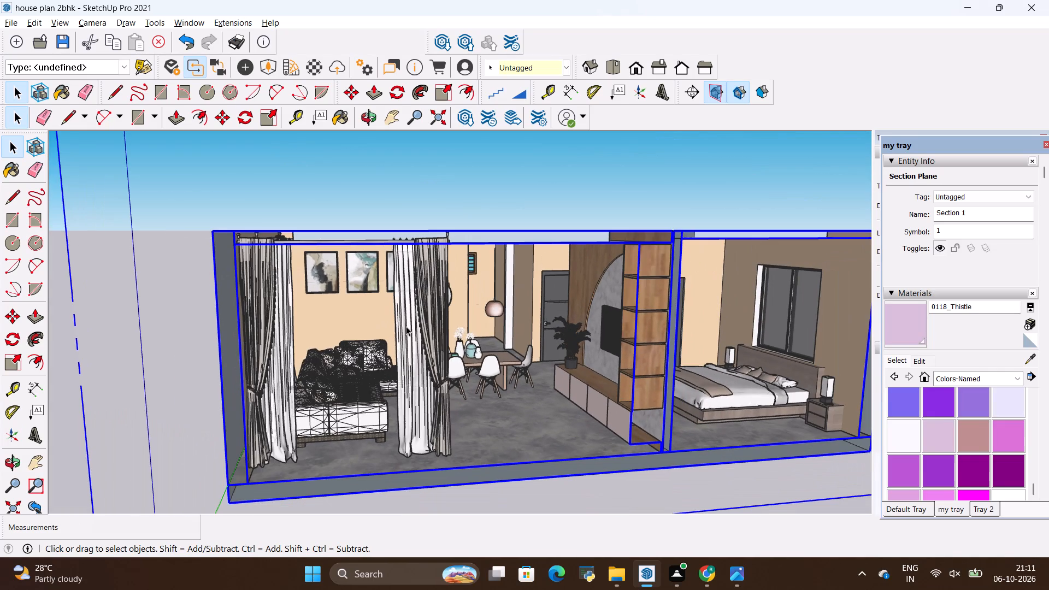
middle_drag(441, 358, 426, 322)
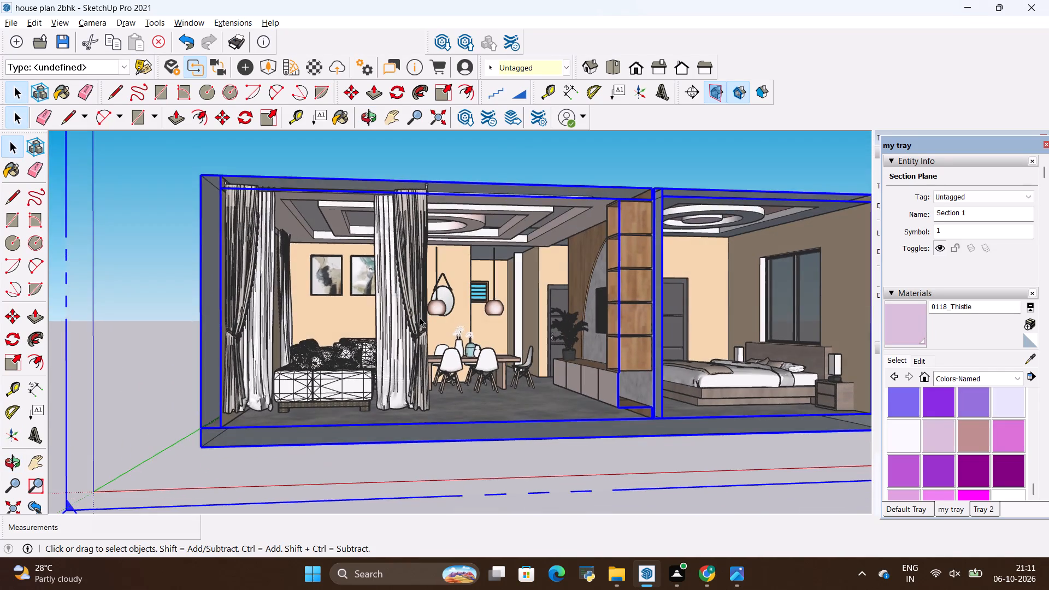
scroll(417, 316, down, 5)
scroll(759, 352, up, 5)
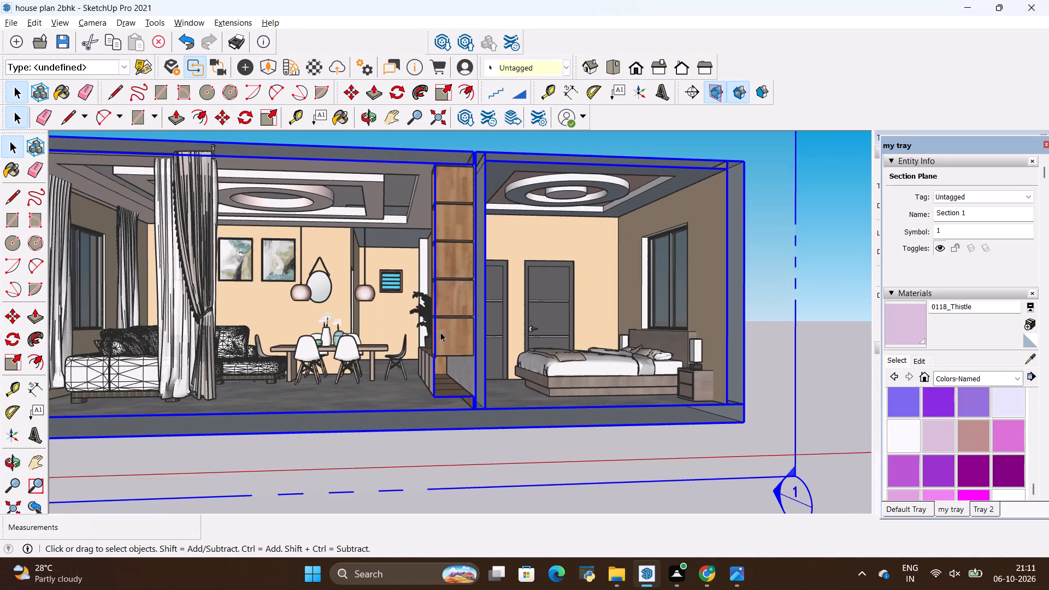
scroll(406, 323, up, 1)
middle_drag(406, 327, 490, 343)
scroll(399, 320, up, 3)
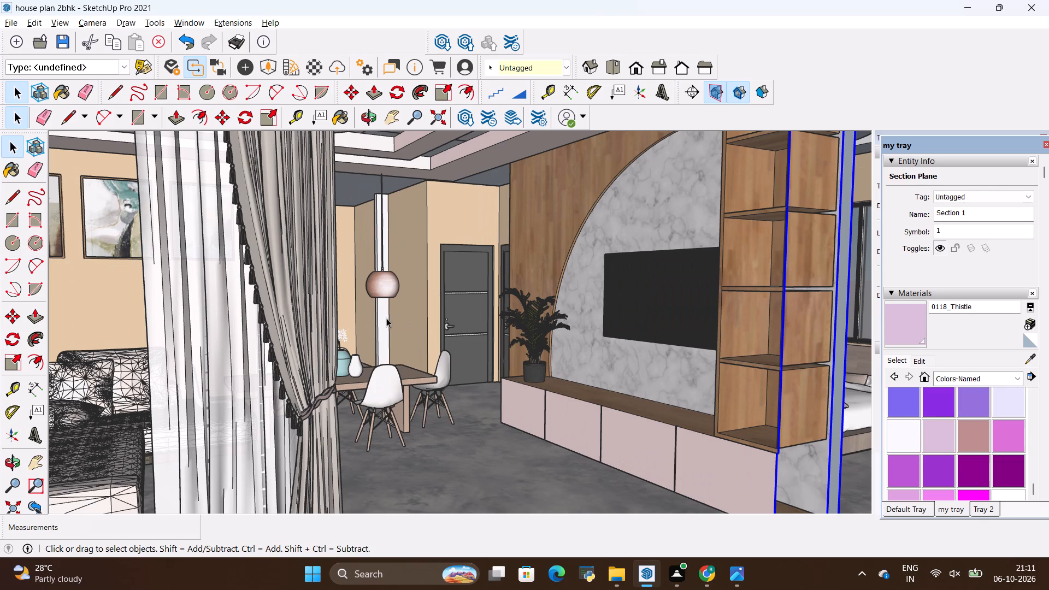
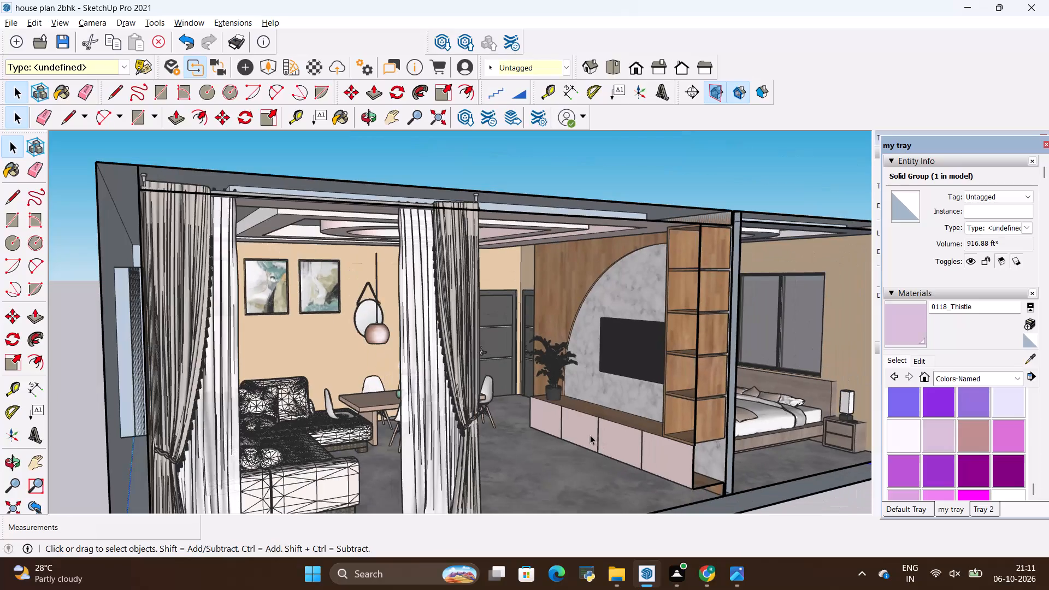
Examine the sectioned house from a low front angle, including the ceiling recesses, dining area, TV wall with shelving, and the whole front.
scroll(547, 387, down, 5)
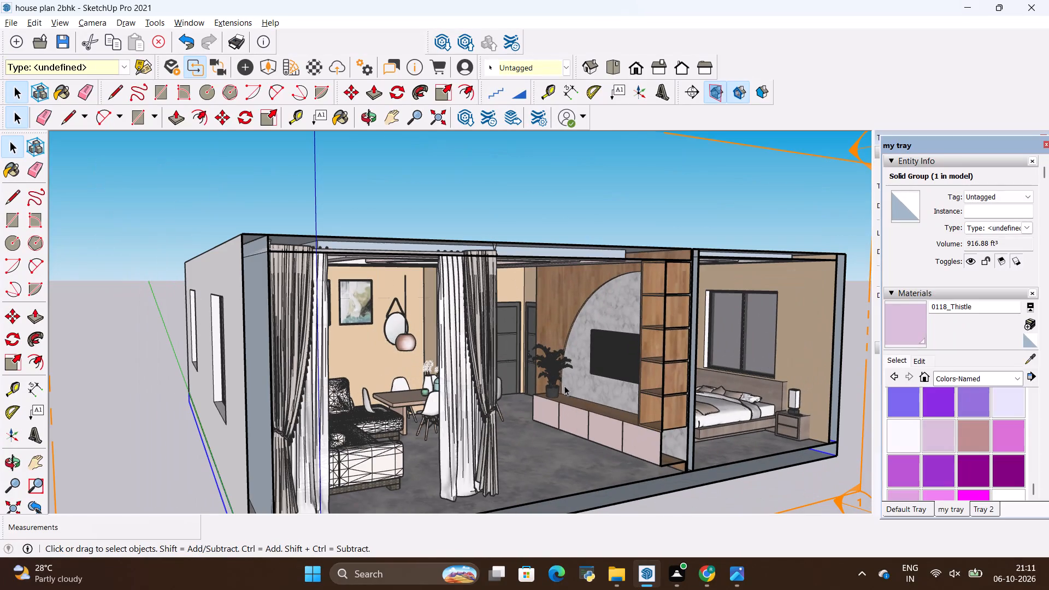
middle_drag(637, 505, 622, 460)
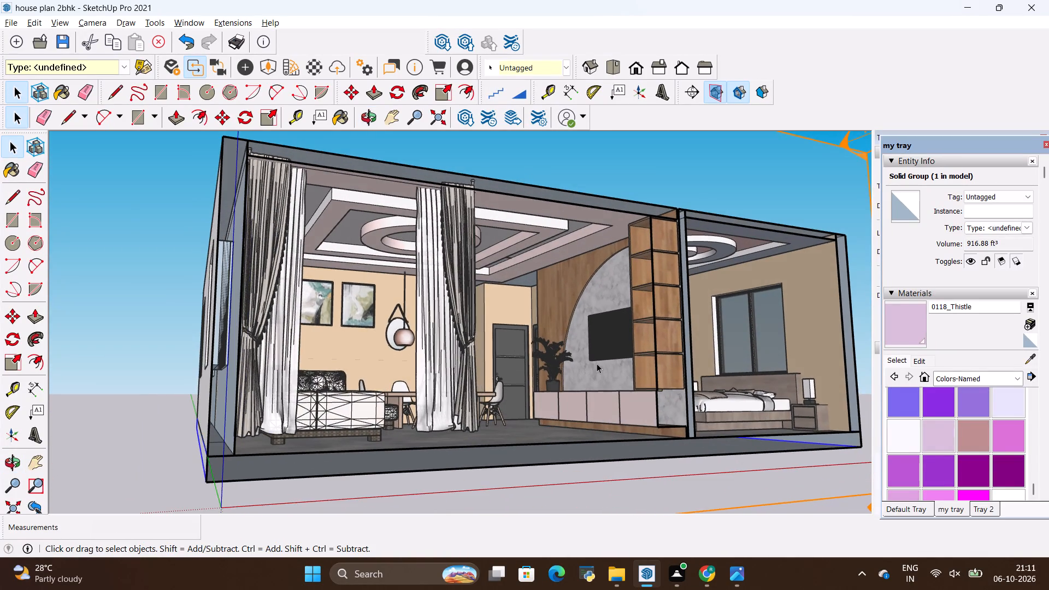
scroll(597, 363, up, 4)
middle_drag(586, 356, 580, 376)
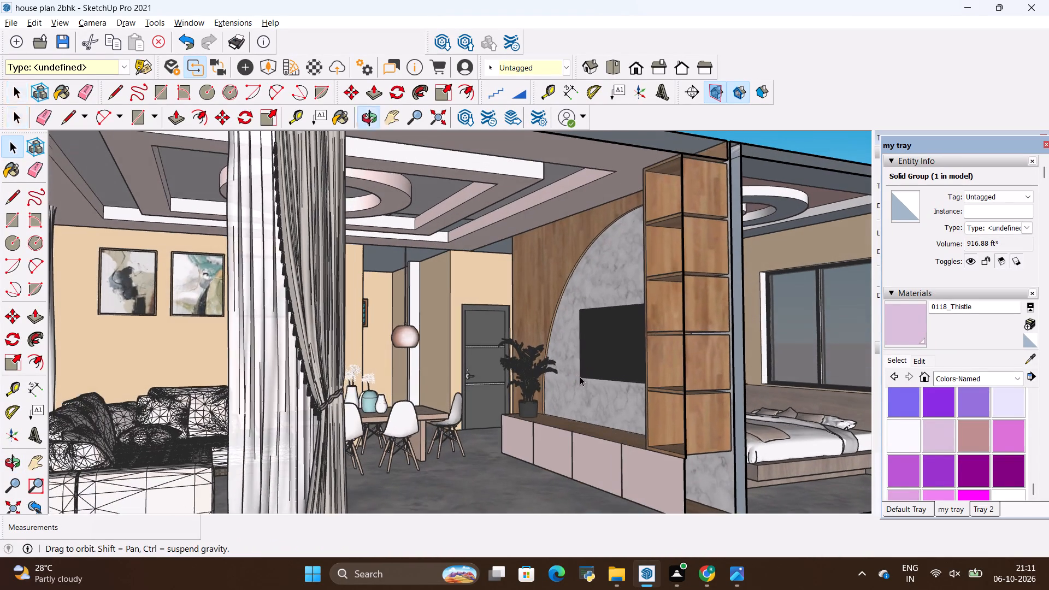
middle_drag(580, 376, 580, 376)
scroll(571, 364, down, 2)
scroll(538, 447, up, 3)
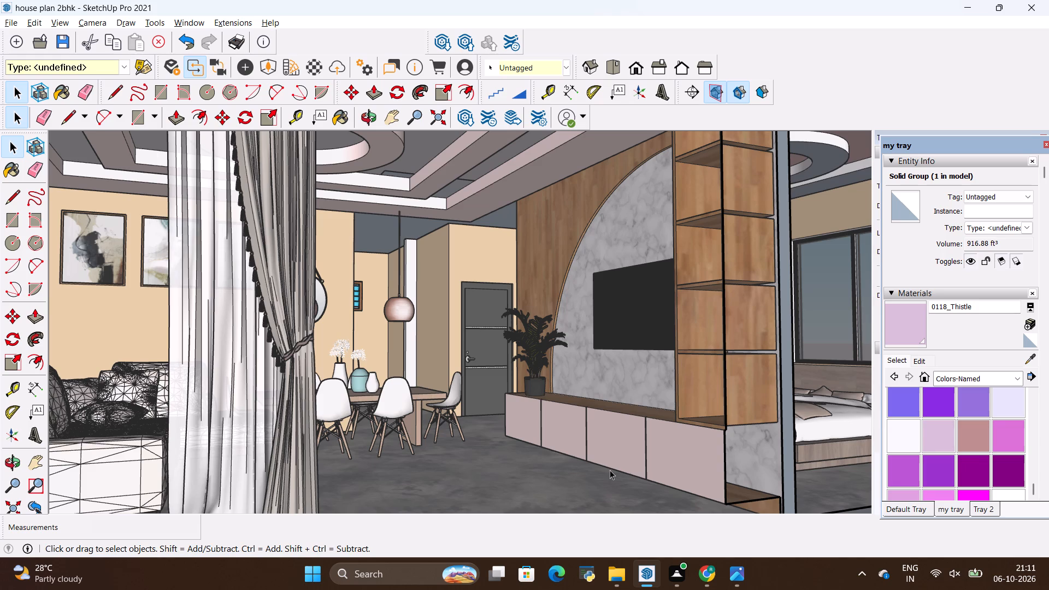
scroll(535, 436, down, 4)
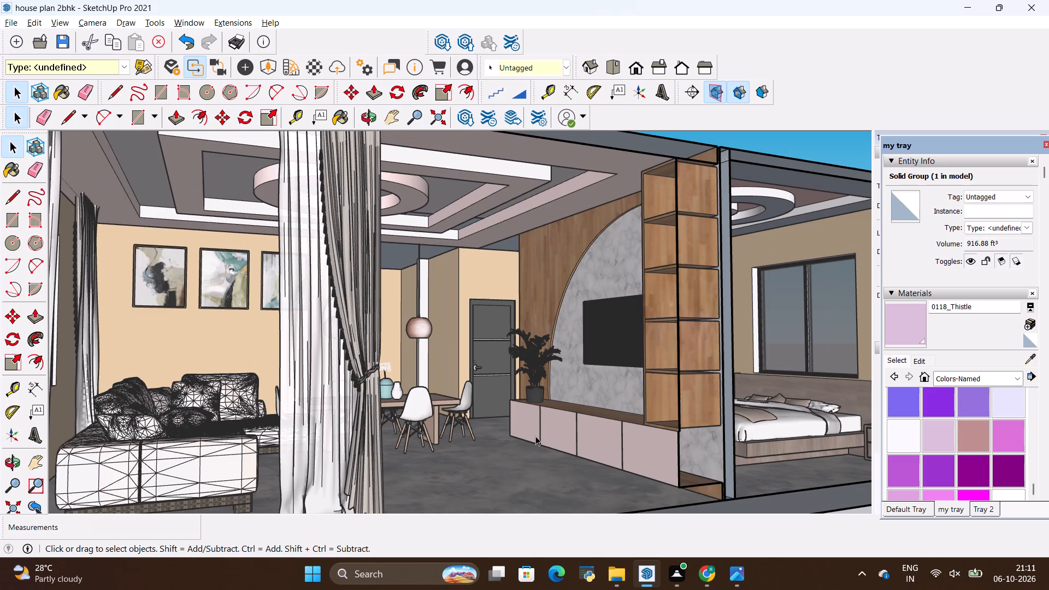
scroll(535, 436, down, 7)
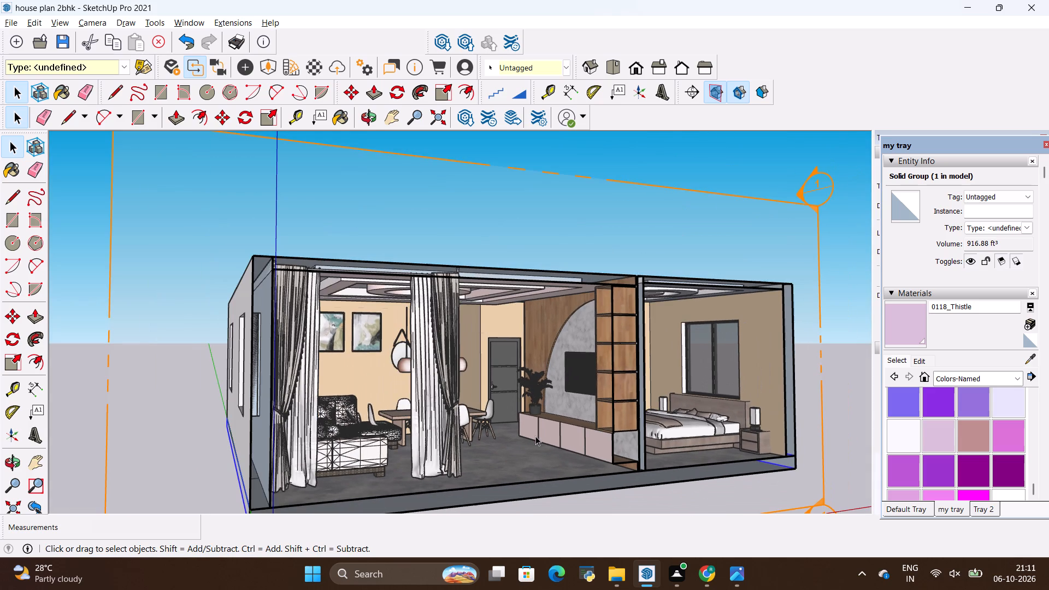
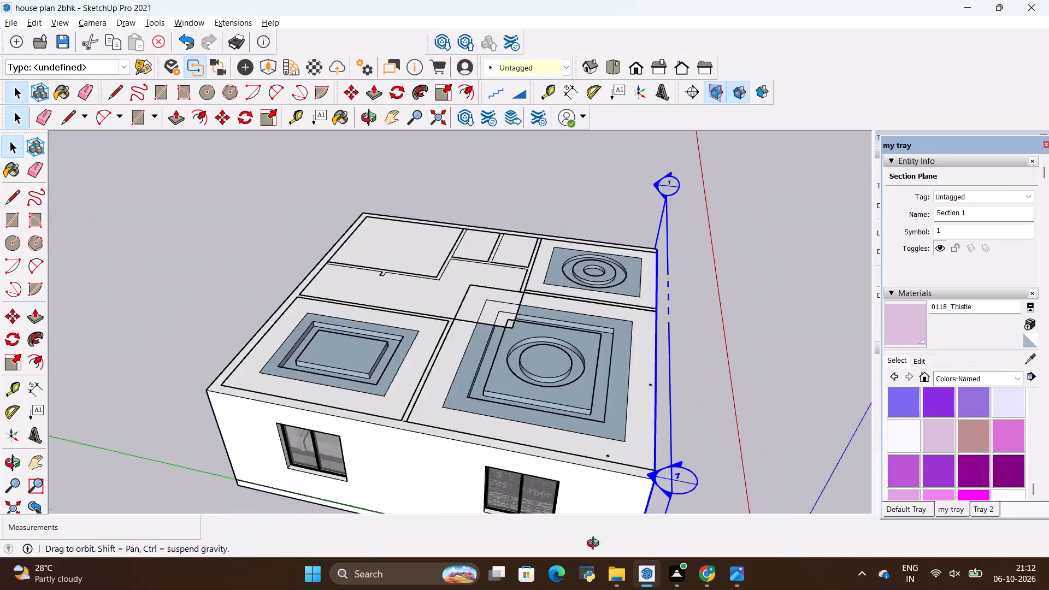
Examine the house's outer walls and windows, including the small louvred window and the large sliding window beside it.
middle_drag(394, 465, 495, 492)
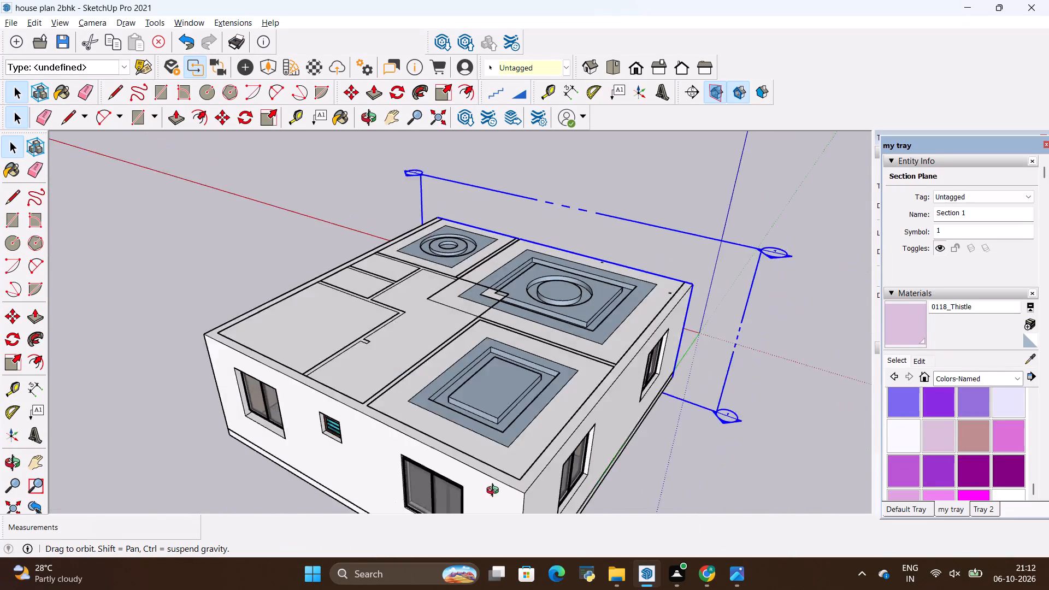
middle_drag(495, 492, 604, 411)
scroll(421, 404, up, 3)
scroll(532, 391, up, 2)
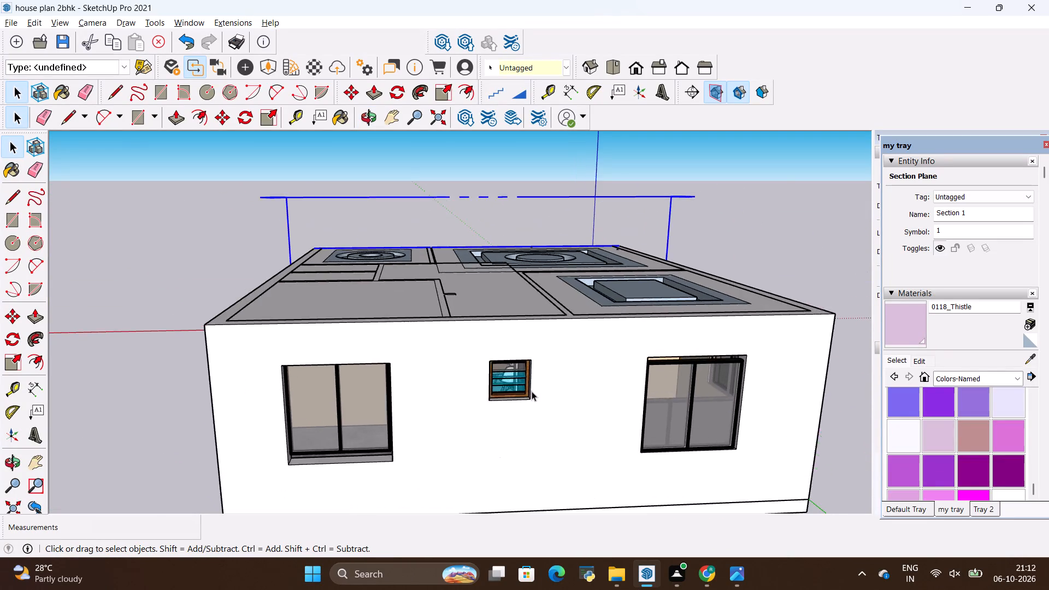
scroll(532, 391, up, 20)
scroll(532, 391, up, 6)
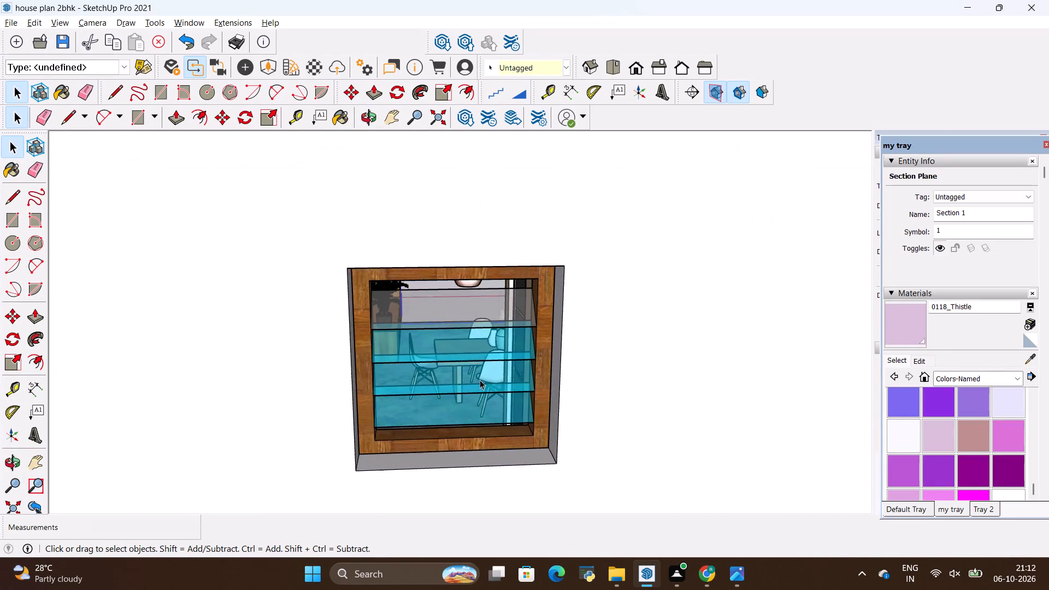
scroll(349, 378, down, 15)
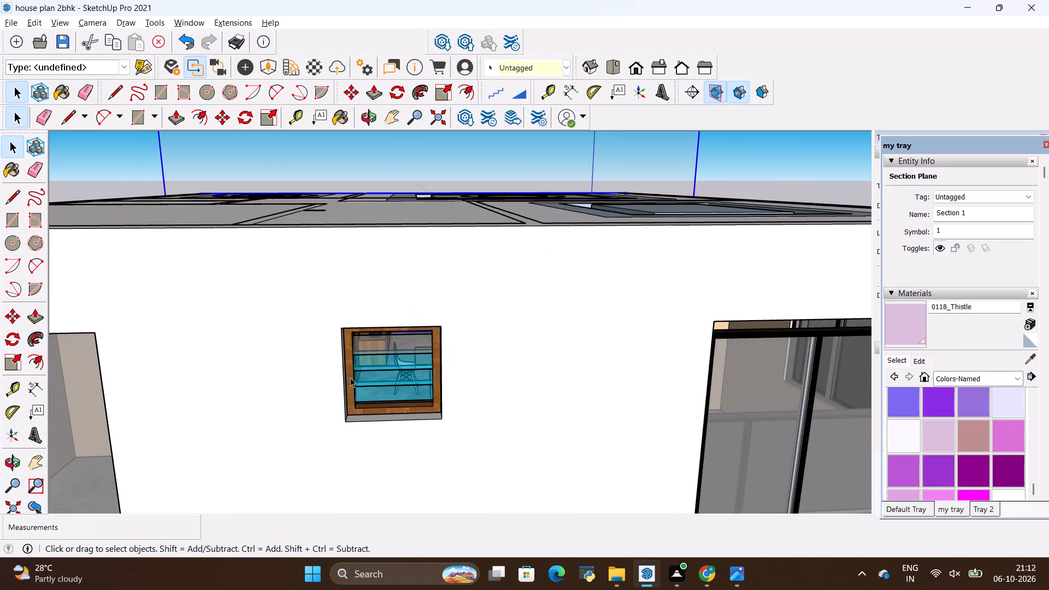
scroll(350, 377, down, 5)
middle_drag(593, 415, 538, 371)
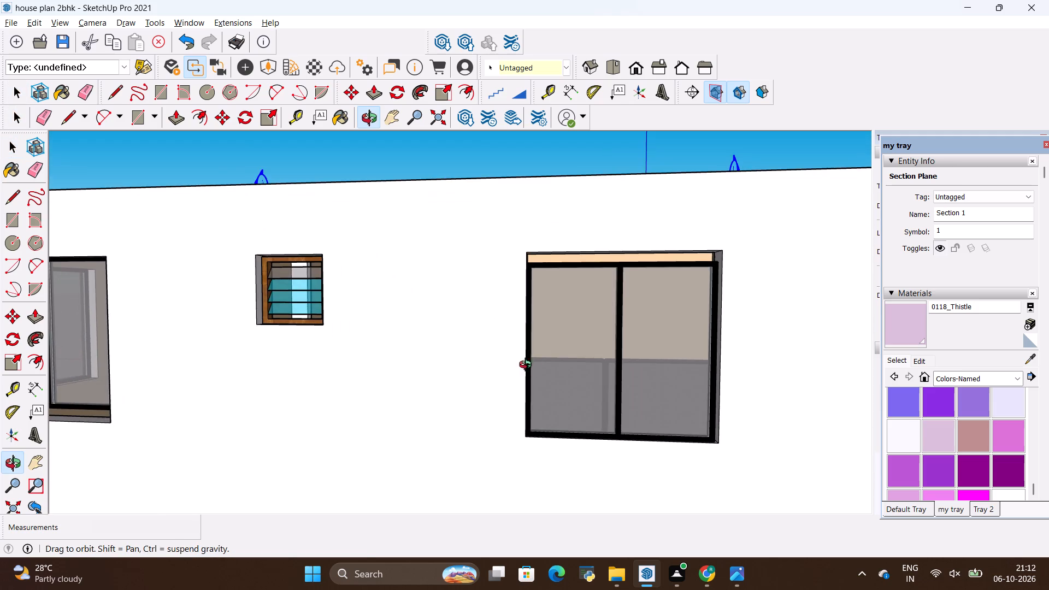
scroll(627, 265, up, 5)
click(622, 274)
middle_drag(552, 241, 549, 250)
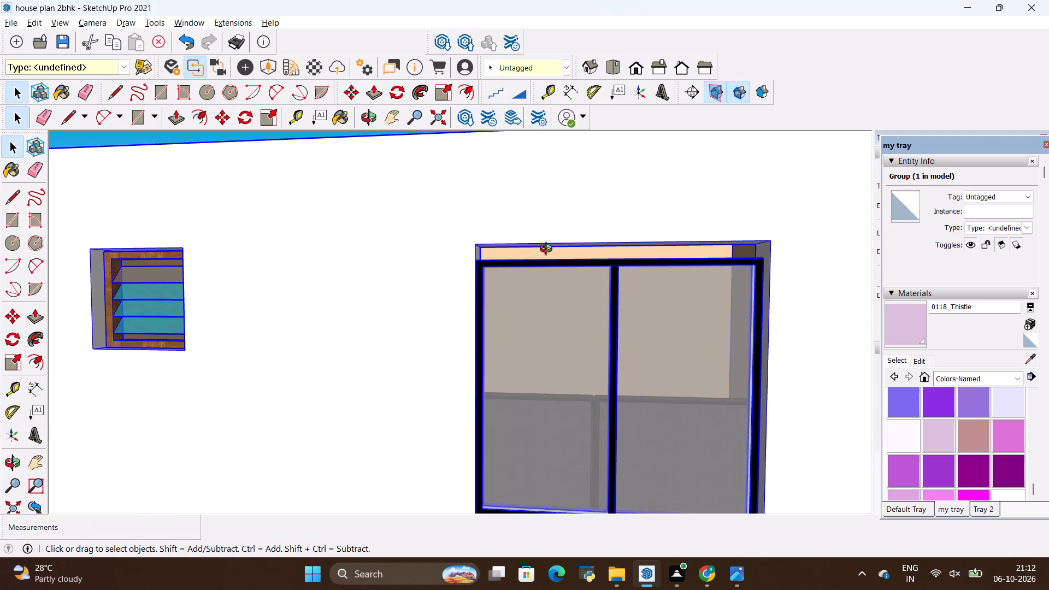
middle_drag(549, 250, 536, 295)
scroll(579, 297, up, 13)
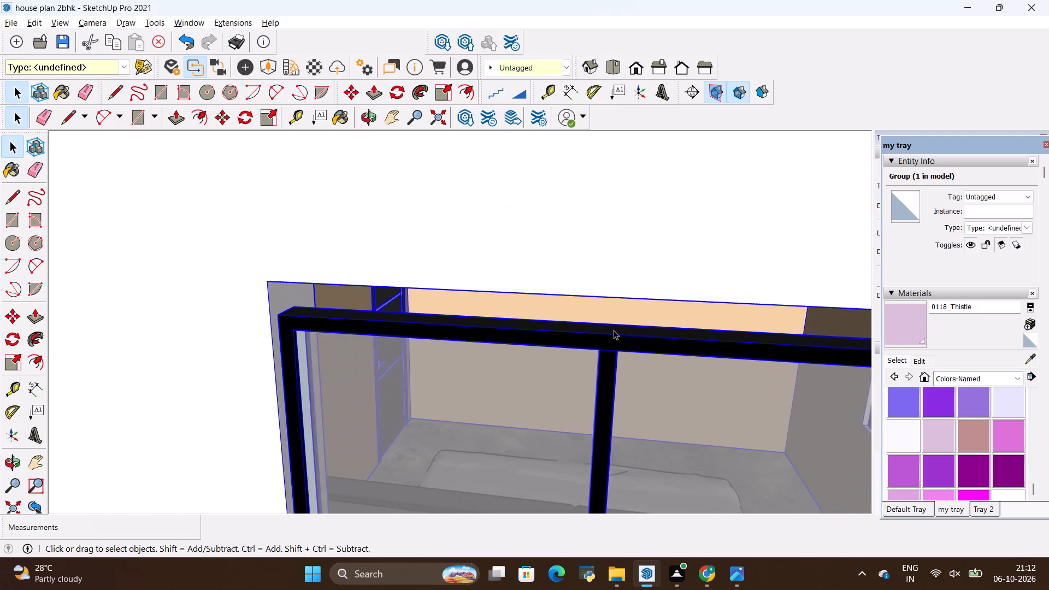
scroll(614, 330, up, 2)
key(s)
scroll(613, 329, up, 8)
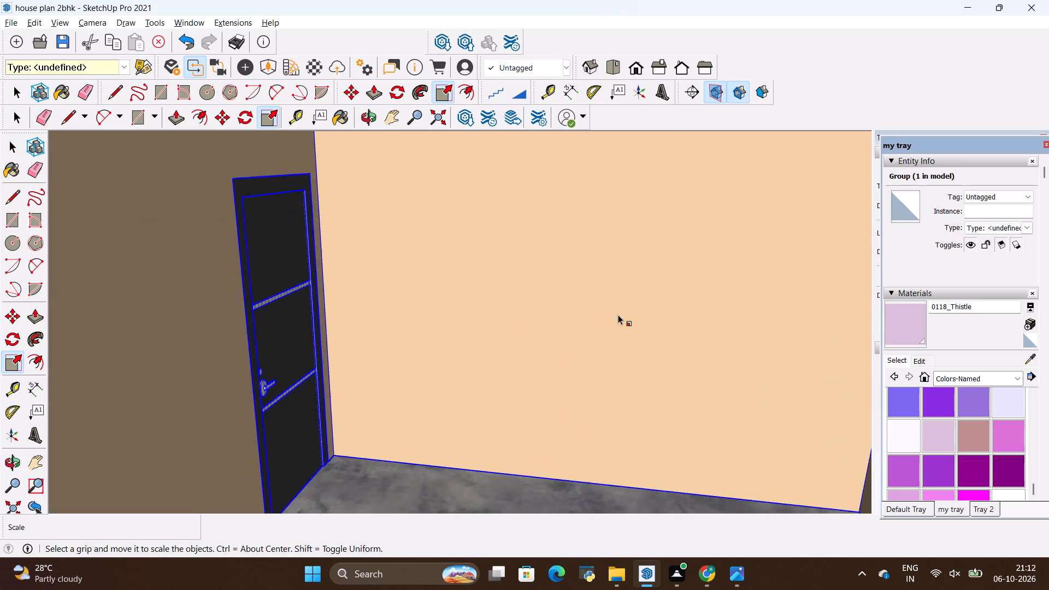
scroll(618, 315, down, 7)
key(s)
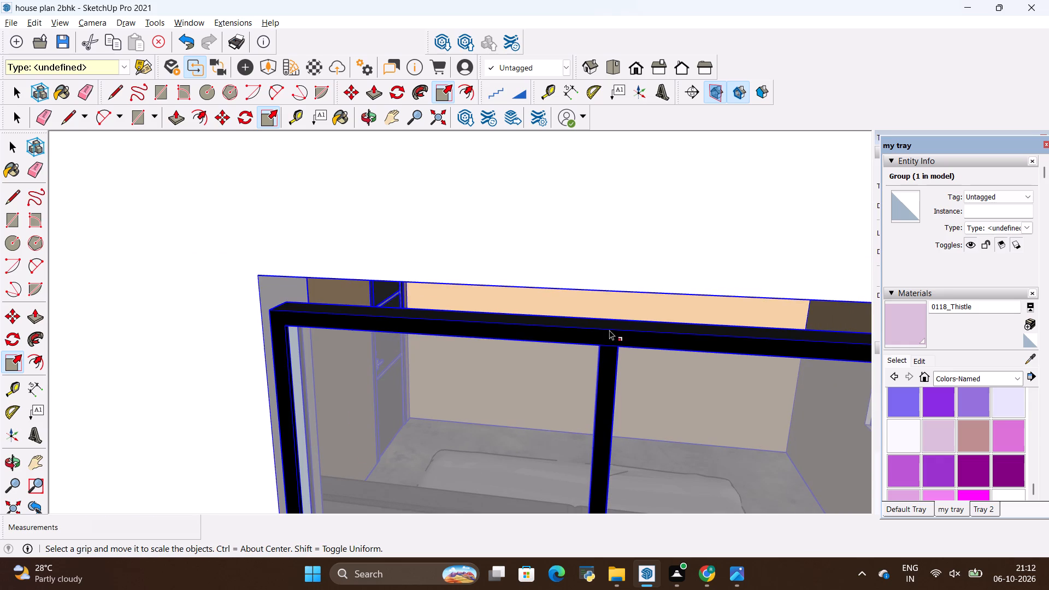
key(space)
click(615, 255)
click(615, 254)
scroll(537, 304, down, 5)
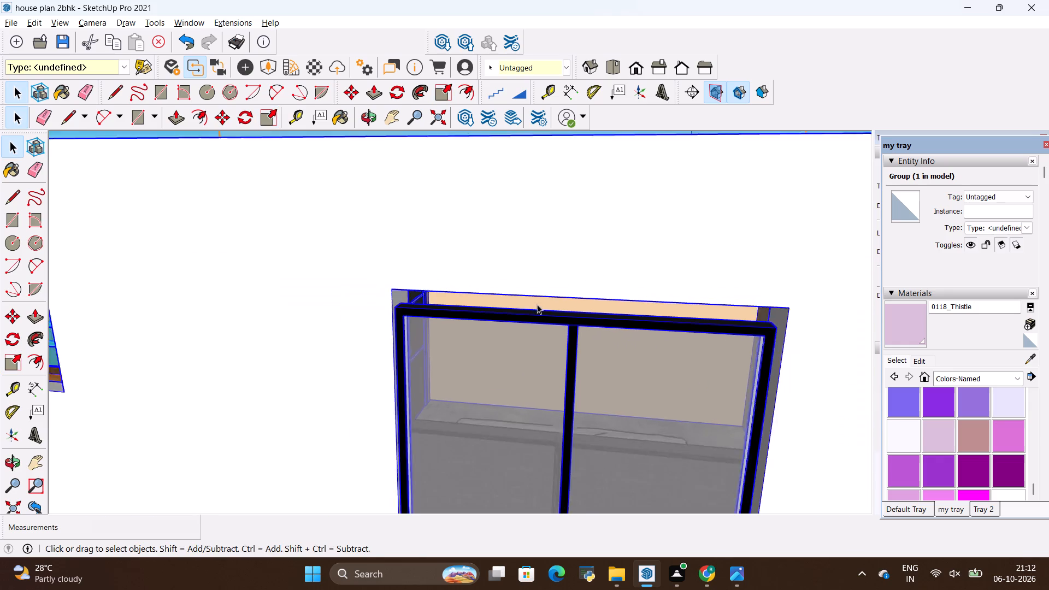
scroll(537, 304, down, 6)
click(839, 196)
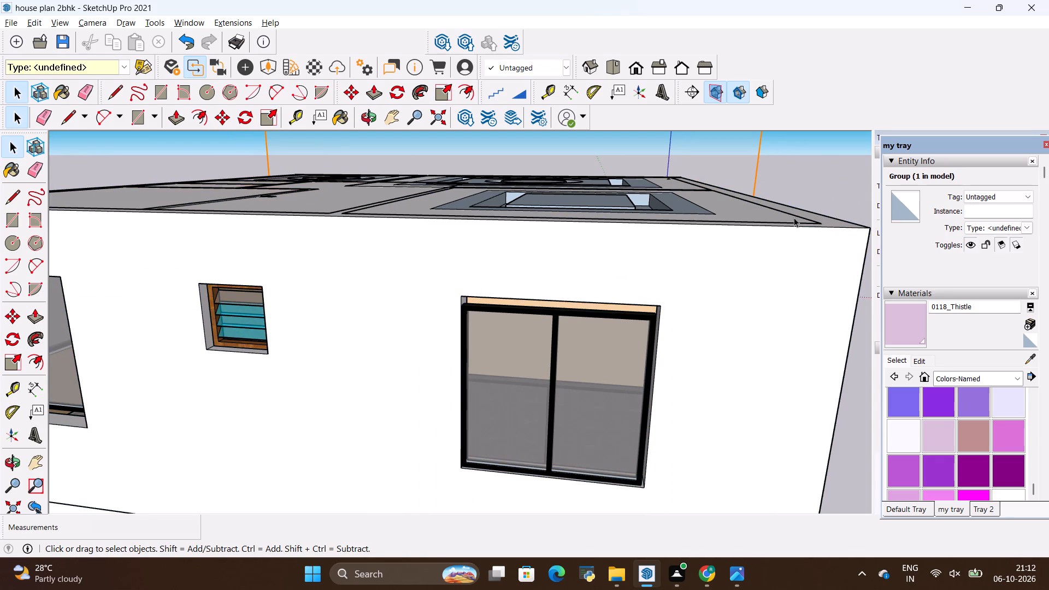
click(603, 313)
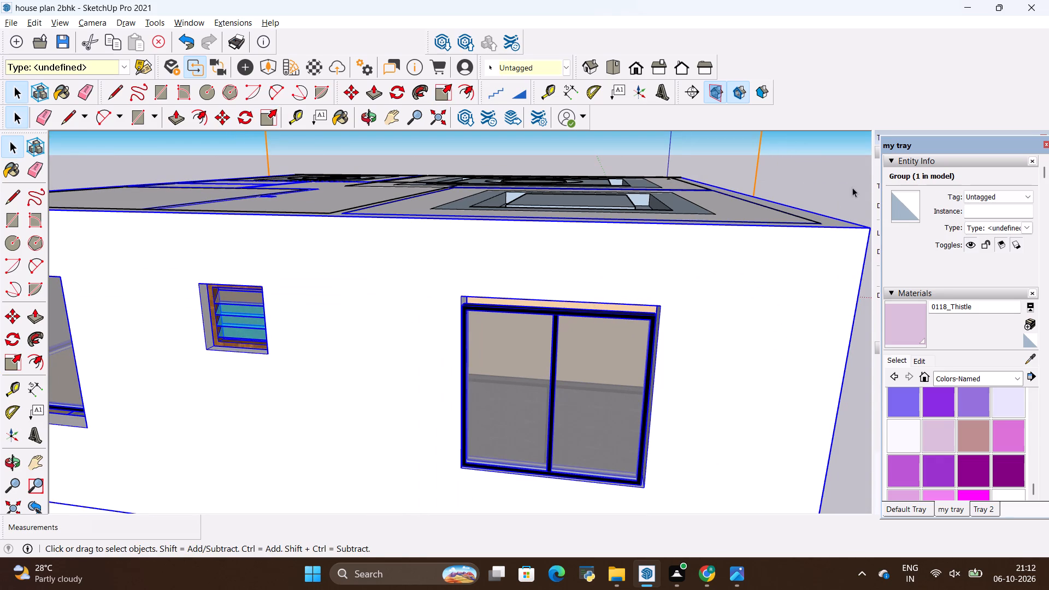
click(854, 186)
Inside the house group, scale the large sliding window's frame upward in height to close the gap below the top of its wall opening.
scroll(555, 349, up, 4)
double_click(555, 349)
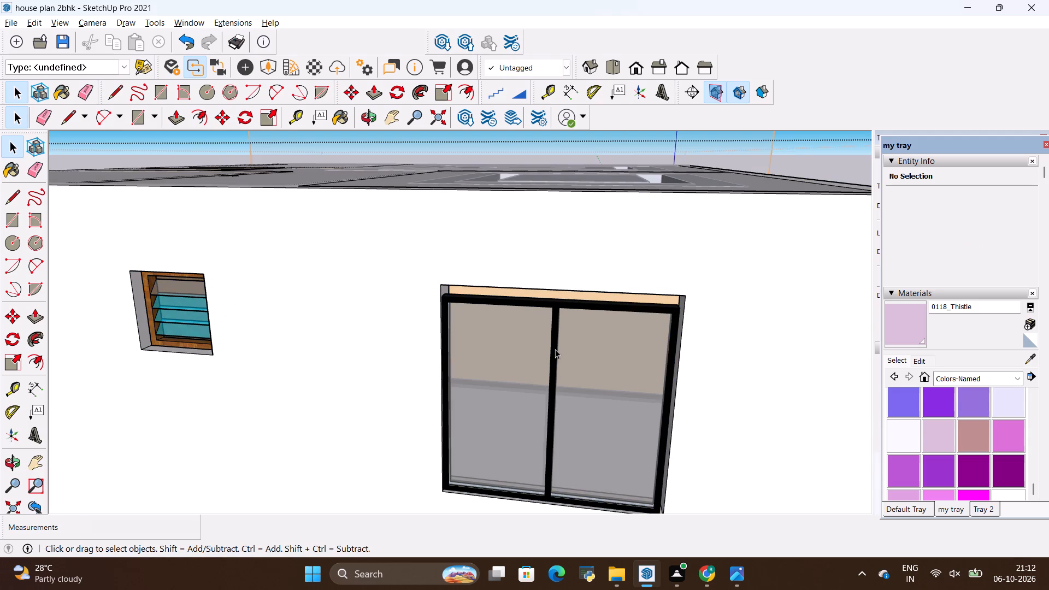
click(555, 349)
scroll(555, 312, up, 13)
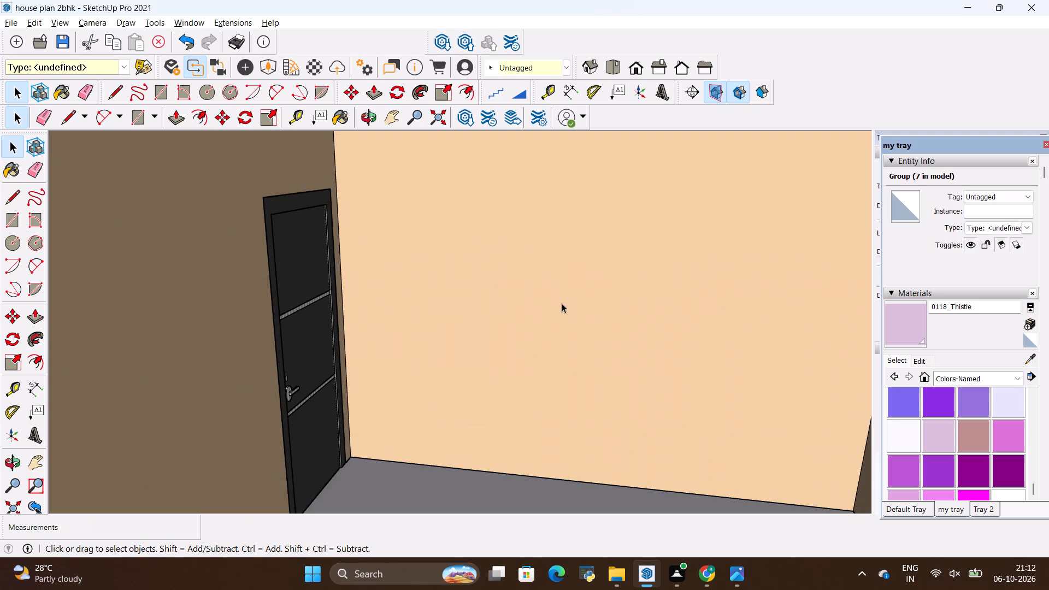
scroll(562, 305, down, 8)
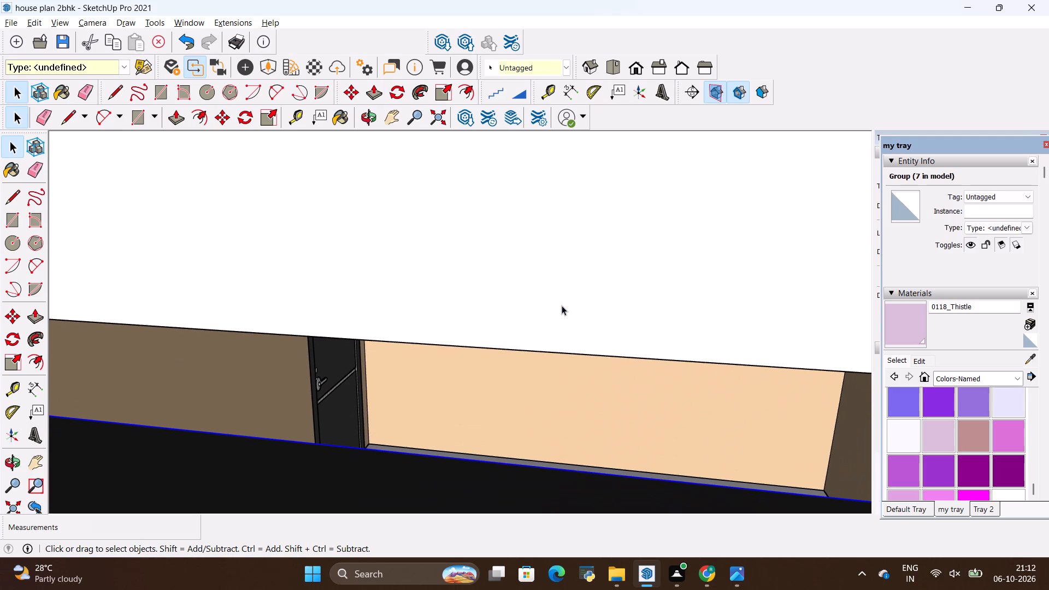
scroll(562, 305, down, 3)
scroll(524, 370, down, 4)
scroll(516, 386, up, 2)
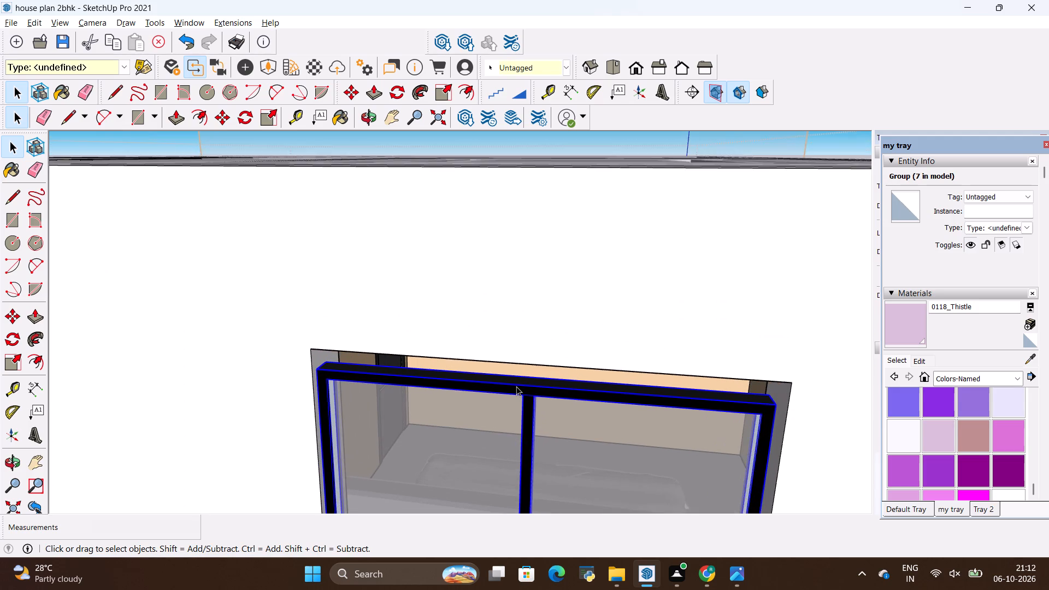
scroll(516, 386, up, 1)
key(s)
scroll(524, 377, up, 4)
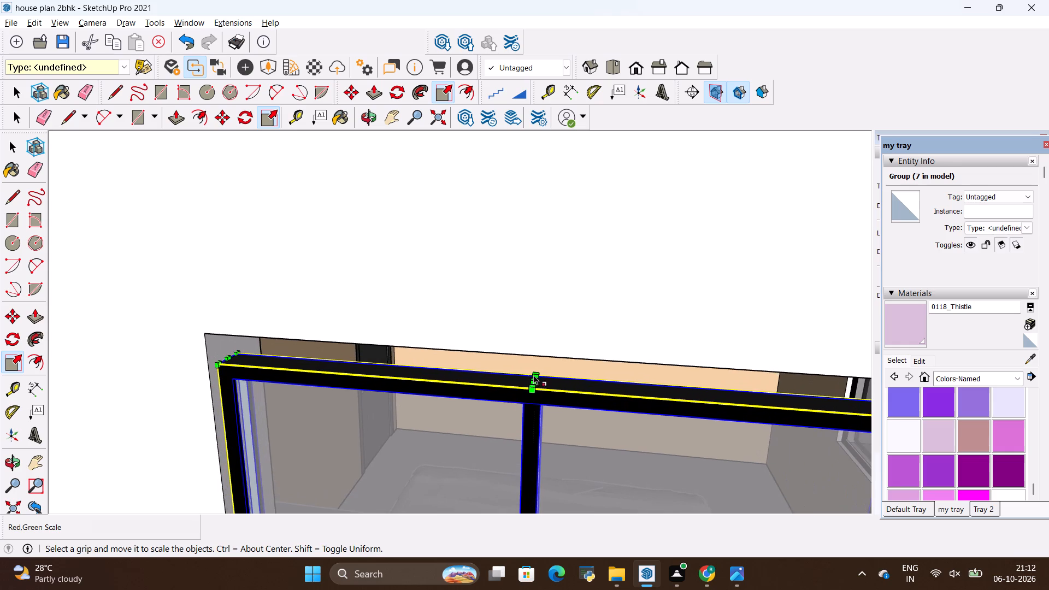
scroll(538, 376, up, 2)
click(538, 380)
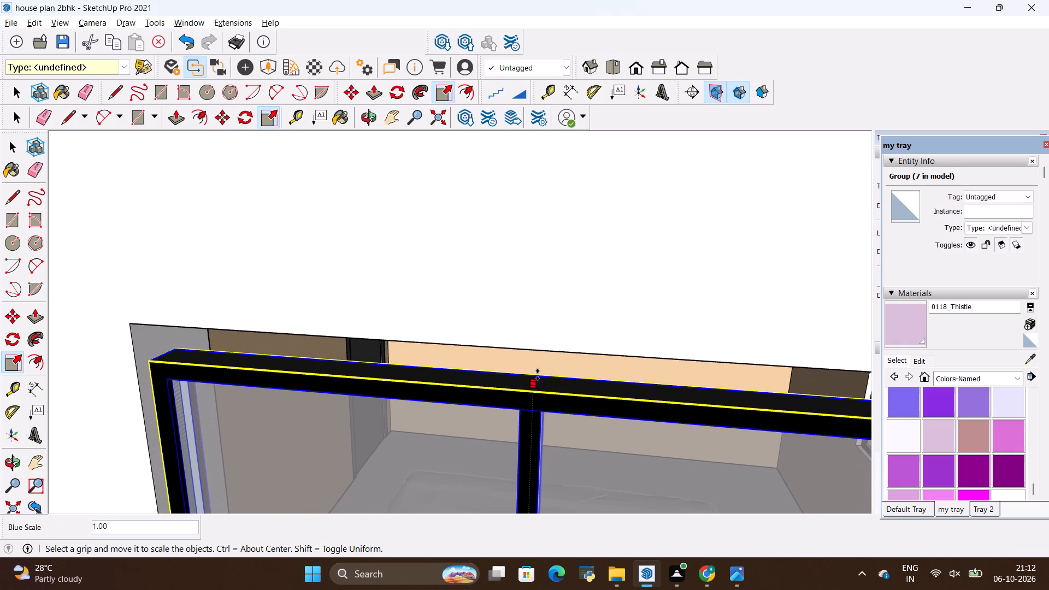
click(543, 350)
scroll(511, 390, down, 10)
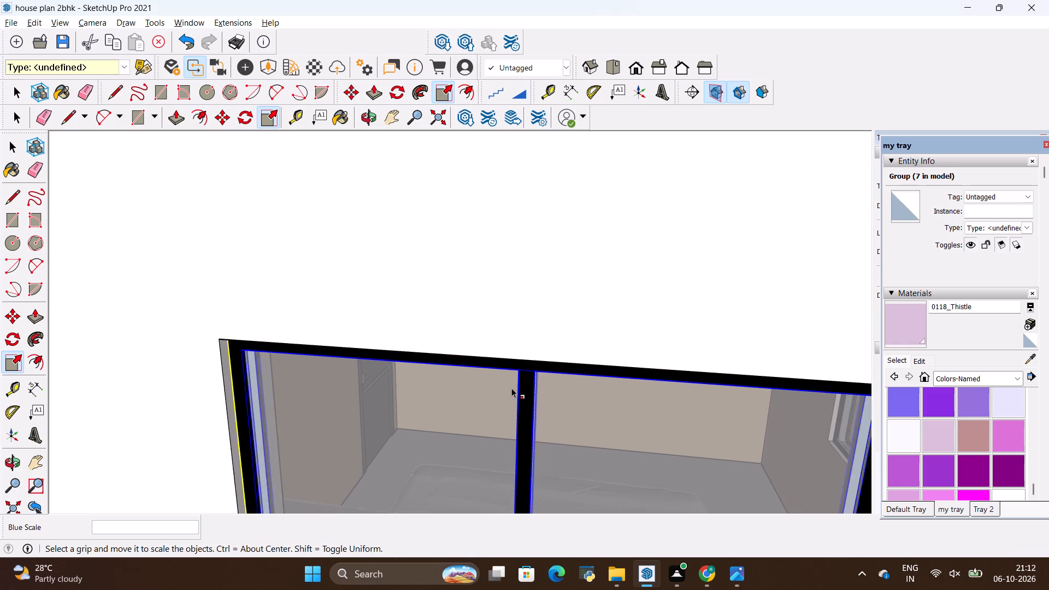
scroll(512, 383, down, 17)
scroll(529, 369, down, 11)
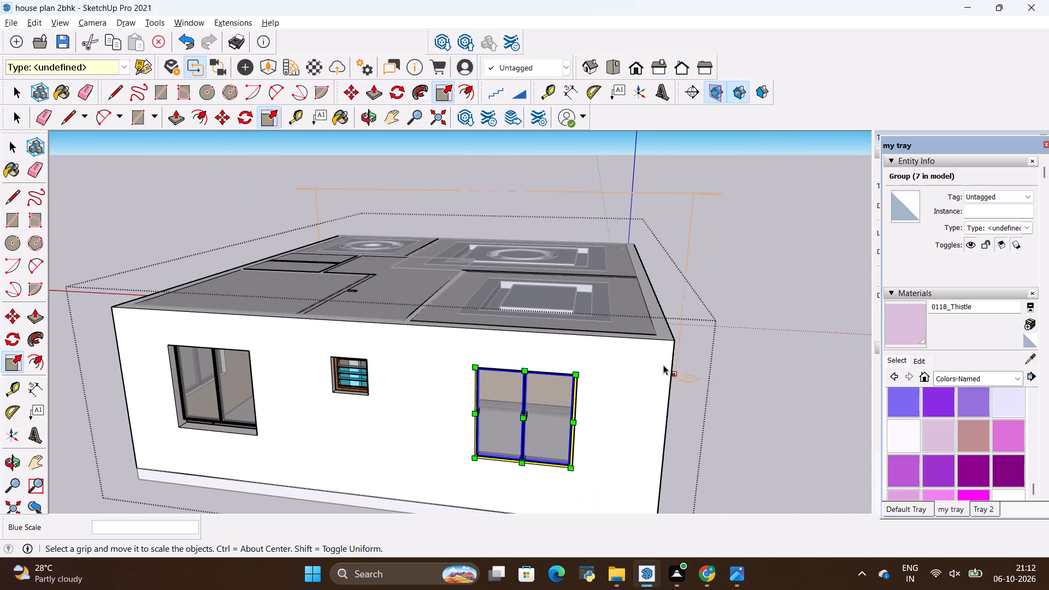
key(space)
click(733, 357)
Examine the two-window side wall and the sectioned front with the living room, dining area, bedroom and ceilings from a low angle.
middle_drag(737, 361, 355, 371)
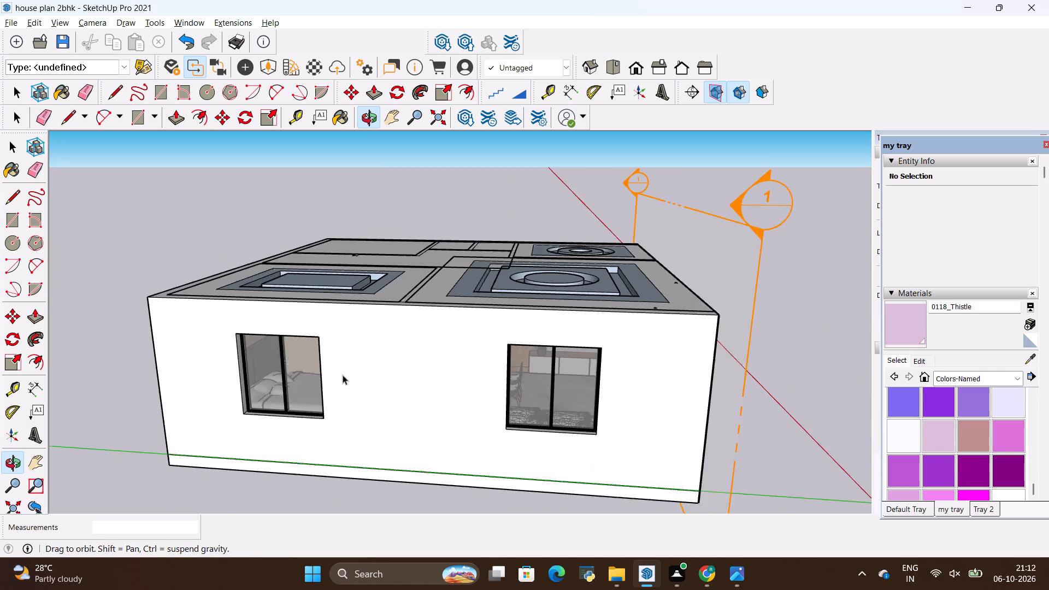
middle_drag(726, 385, 417, 363)
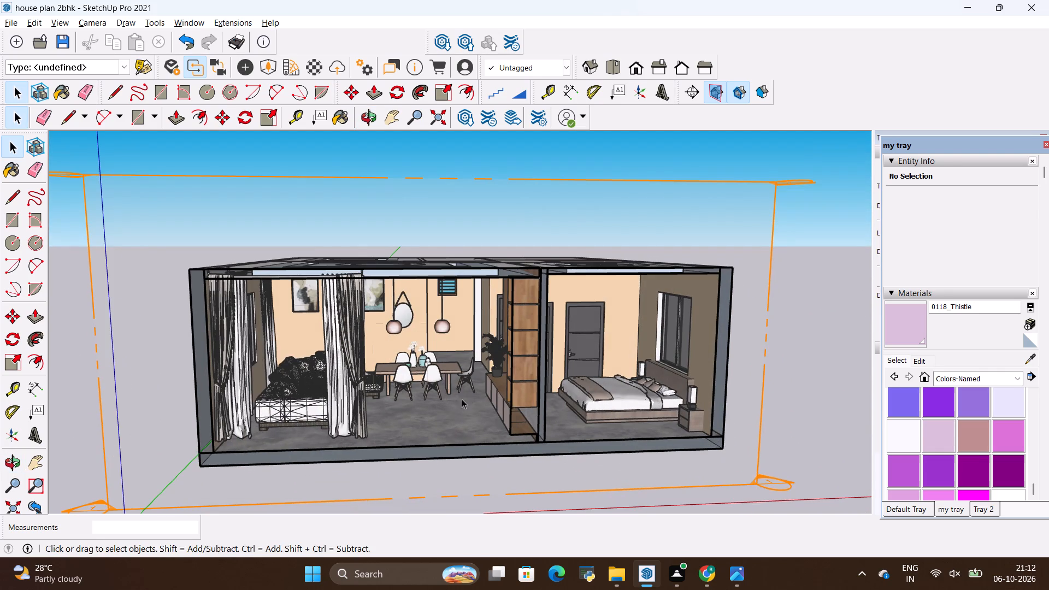
middle_drag(470, 400, 518, 357)
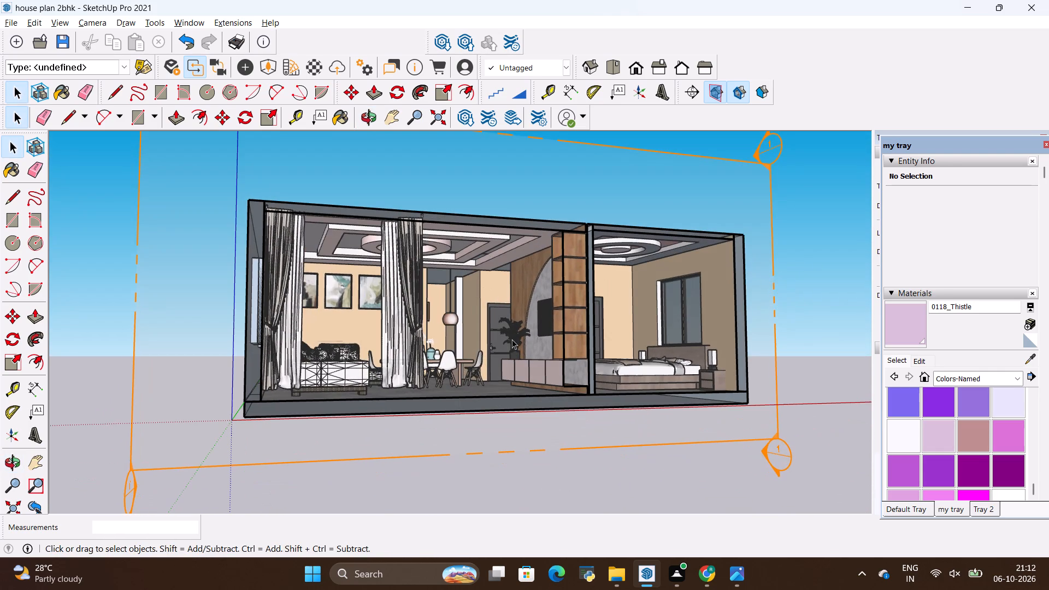
key(space)
click(89, 283)
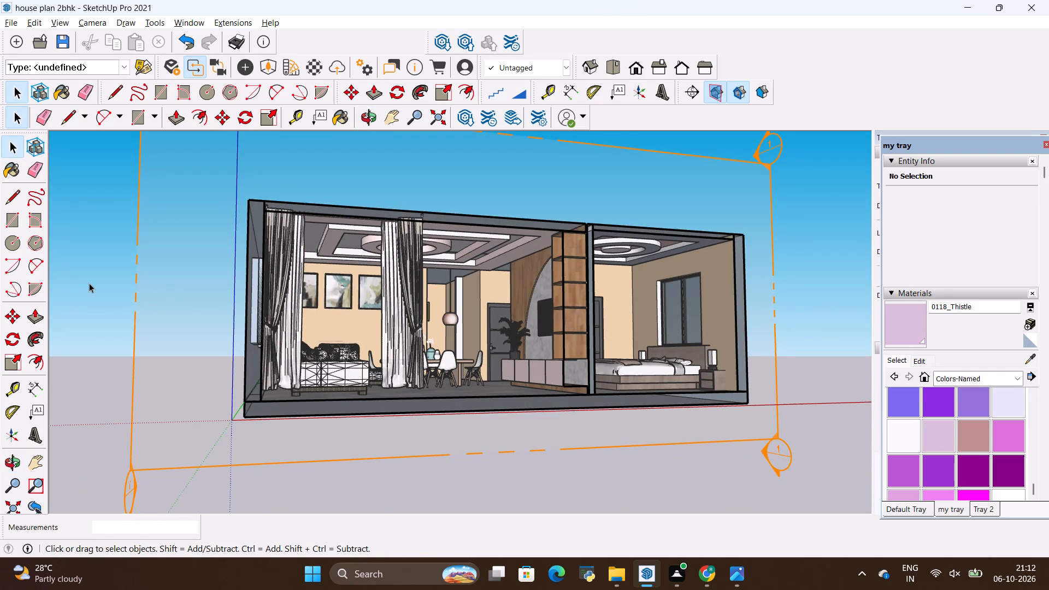